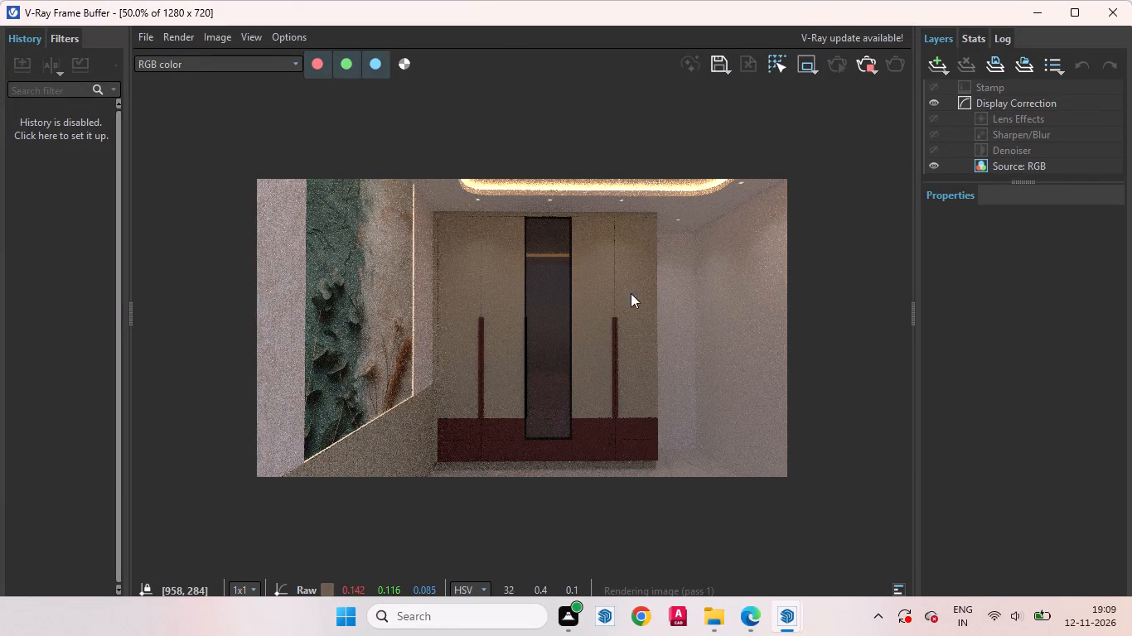
Examine the wardrobe, feature wall and ceiling lighting up close in the running render, and minimise the frame buffer.
{"action": "scroll", "coordinate": [469, 342], "scroll_direction": "up", "scroll_amount": 1}
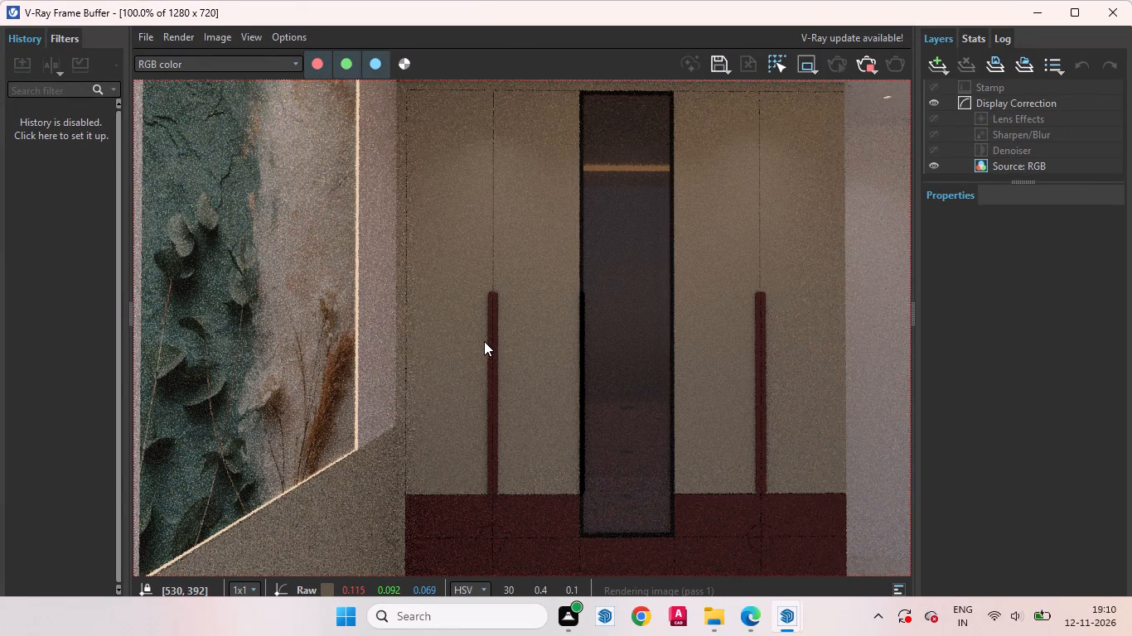
{"action": "scroll", "coordinate": [479, 325], "scroll_direction": "down", "scroll_amount": 1}
{"action": "scroll", "coordinate": [609, 447], "scroll_direction": "up", "scroll_amount": 1}
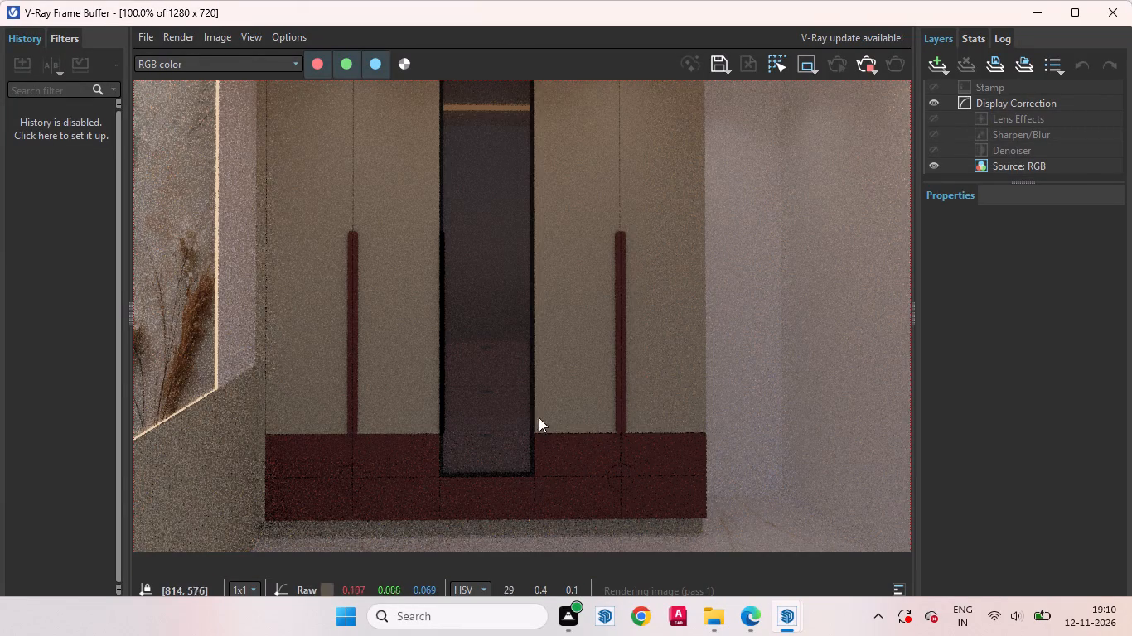
{"action": "scroll", "coordinate": [442, 410], "scroll_direction": "down", "scroll_amount": 1}
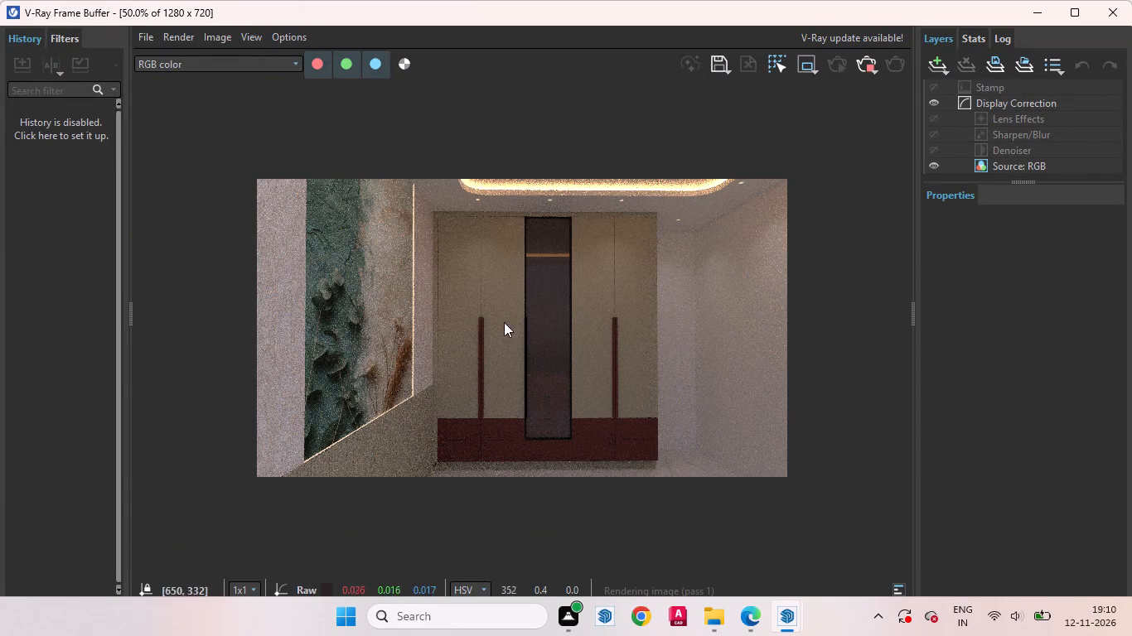
{"action": "scroll", "coordinate": [447, 415], "scroll_direction": "up", "scroll_amount": 1}
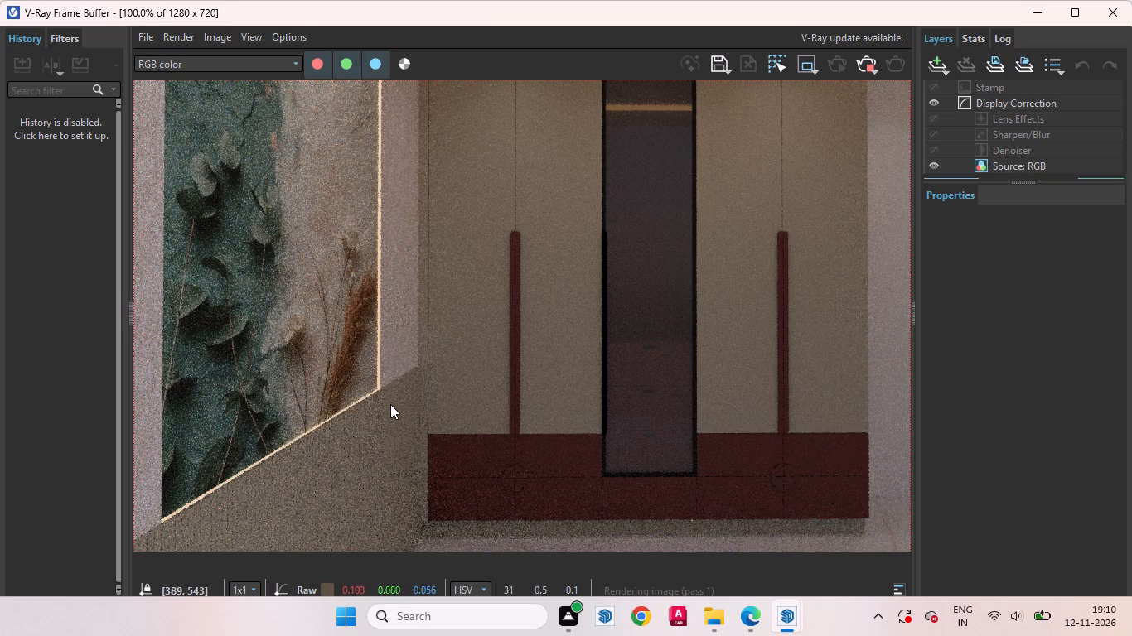
{"action": "scroll", "coordinate": [387, 410], "scroll_direction": "down", "scroll_amount": 1}
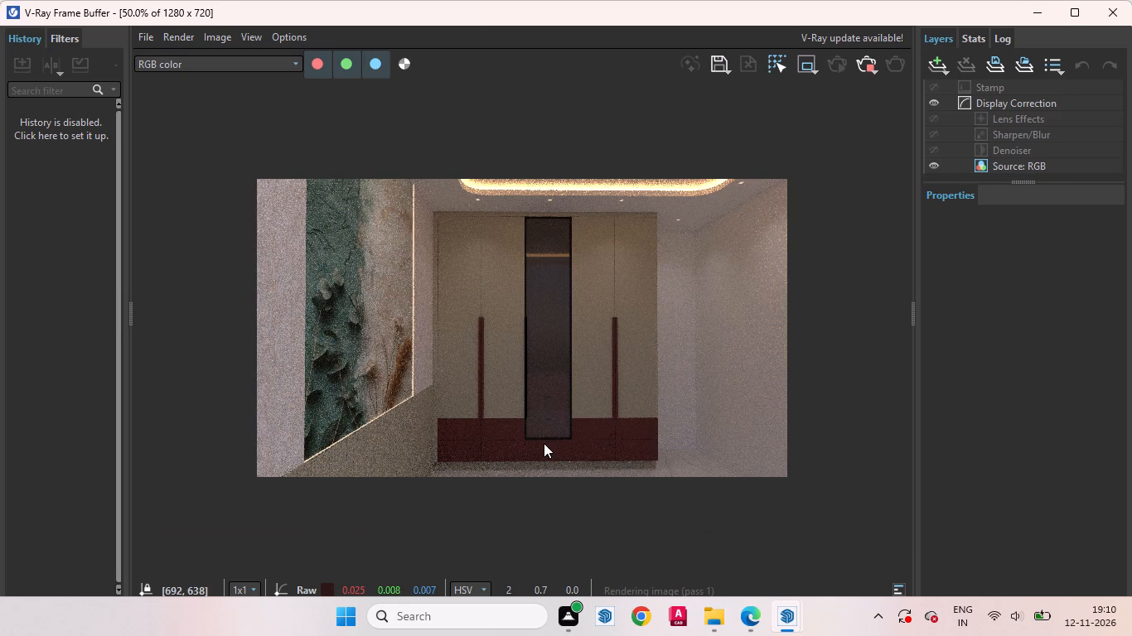
{"action": "middle_click_drag", "start_coordinate": [544, 443], "coordinate": [533, 396]}
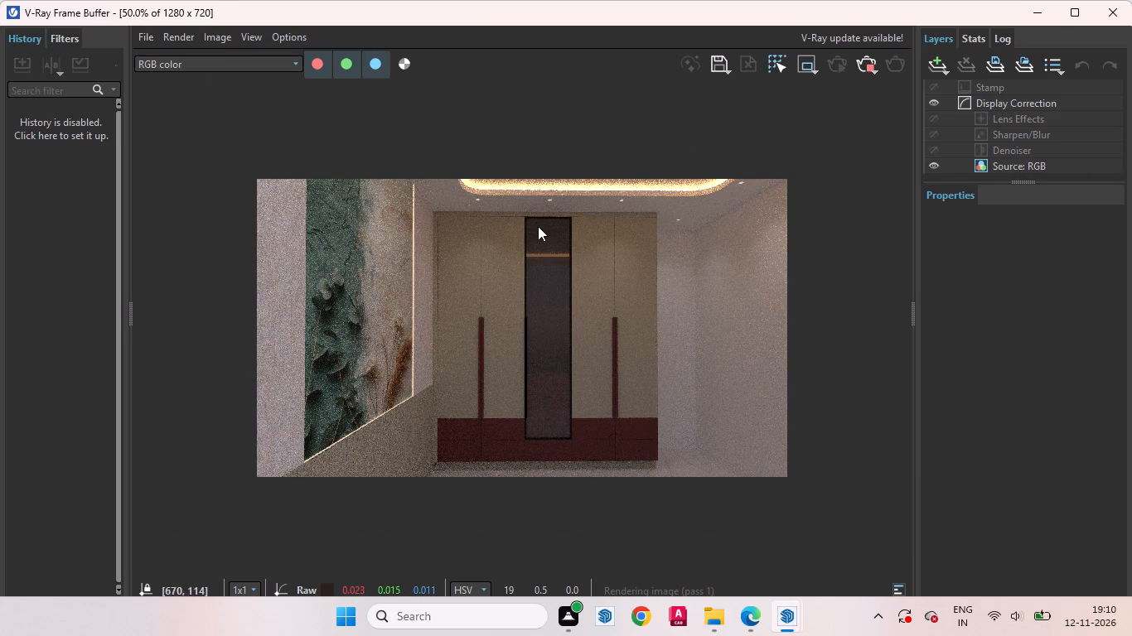
{"action": "scroll", "coordinate": [539, 226], "scroll_direction": "up", "scroll_amount": 2}
{"action": "scroll", "coordinate": [482, 255], "scroll_direction": "down", "scroll_amount": 2}
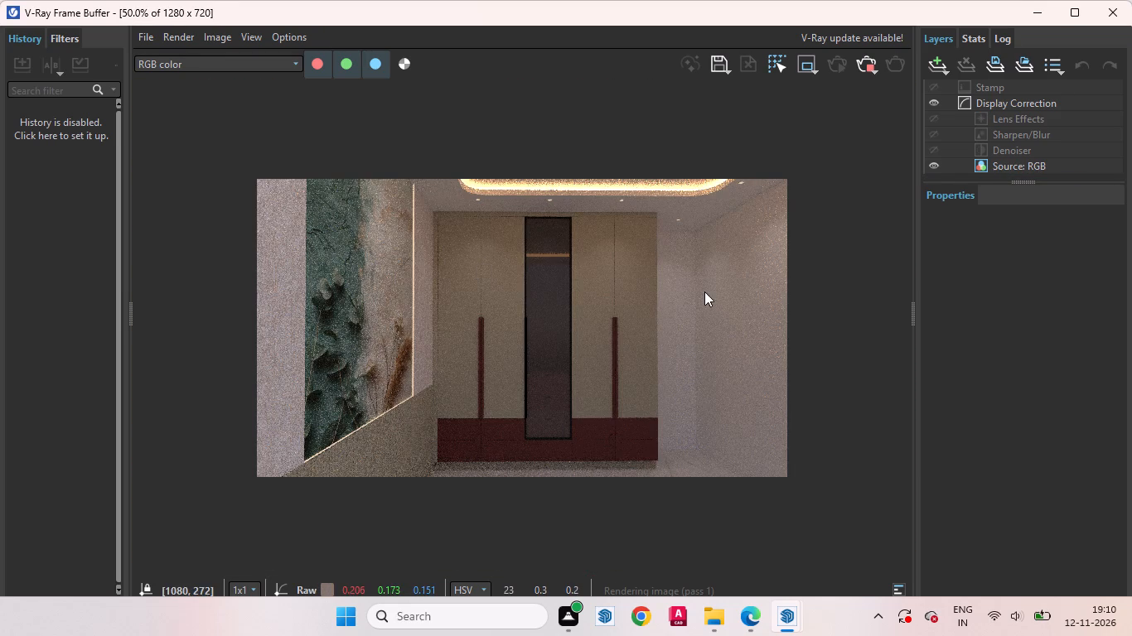
{"action": "middle_click_drag", "start_coordinate": [688, 312], "coordinate": [628, 296]}
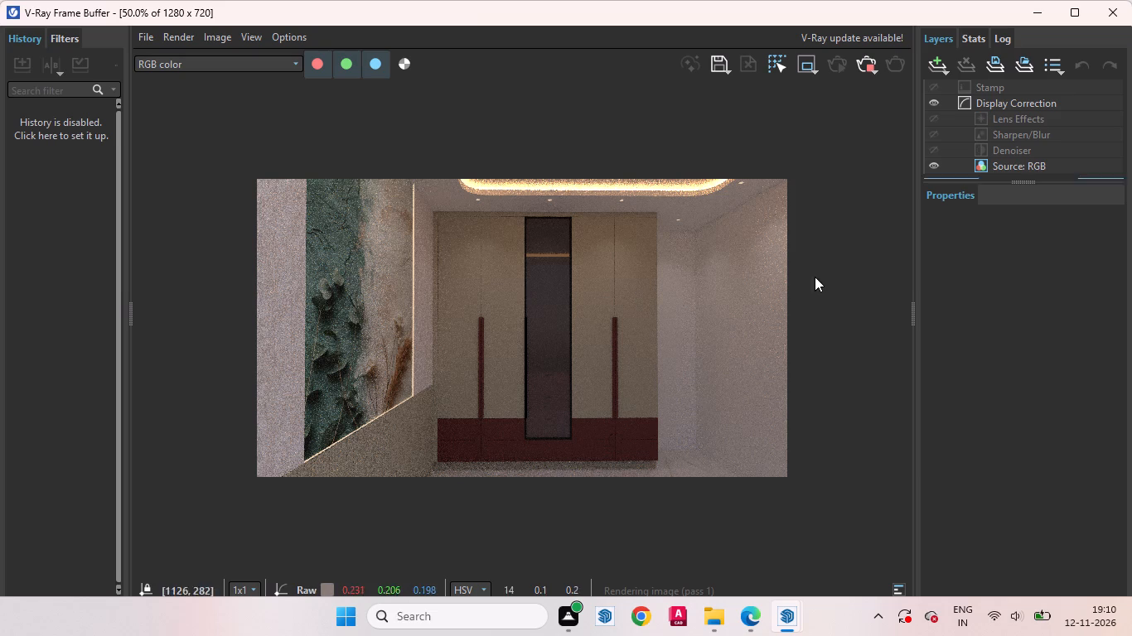
{"action": "left_click", "coordinate": [1039, 17]}
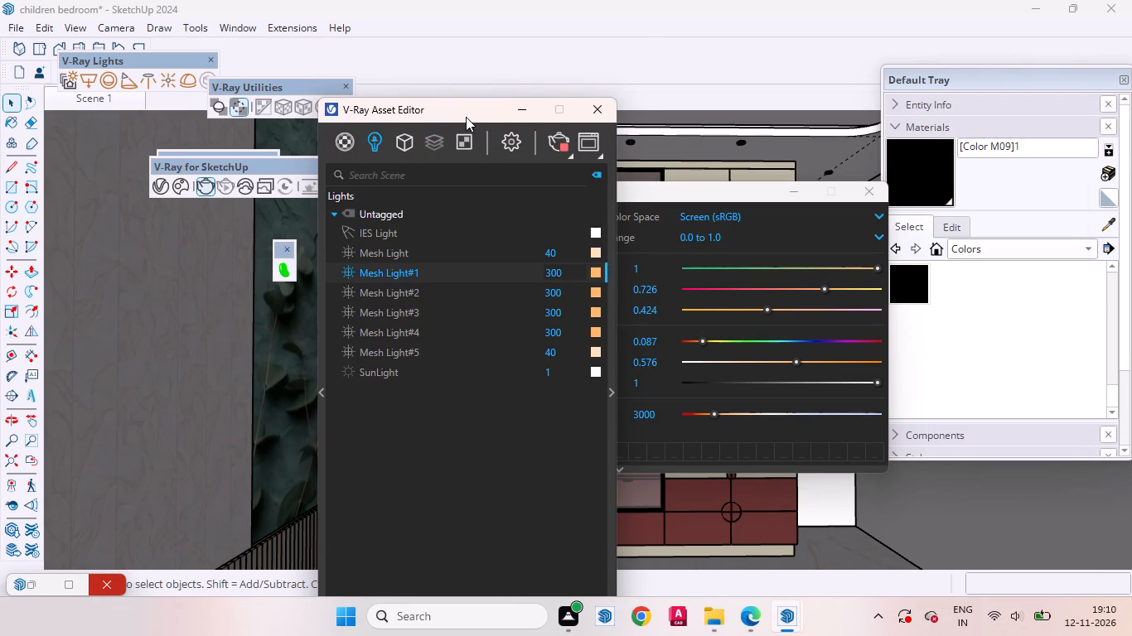
Move the V-Ray Asset Editor clear of the room and close the colour picker.
{"action": "left_click_drag", "start_coordinate": [466, 117], "coordinate": [251, 265]}
{"action": "left_click", "coordinate": [872, 195]}
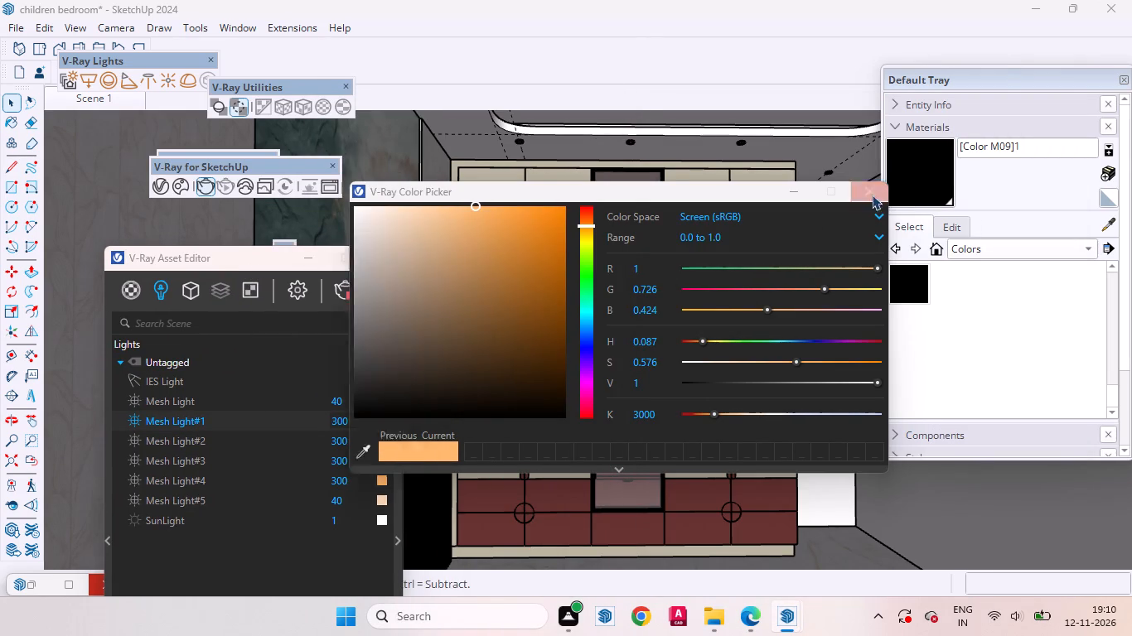
Open the ceiling group and delete the two horizontal guide lines crossing the room at ceiling level.
{"action": "scroll", "coordinate": [732, 258], "scroll_direction": "down", "scroll_amount": 10}
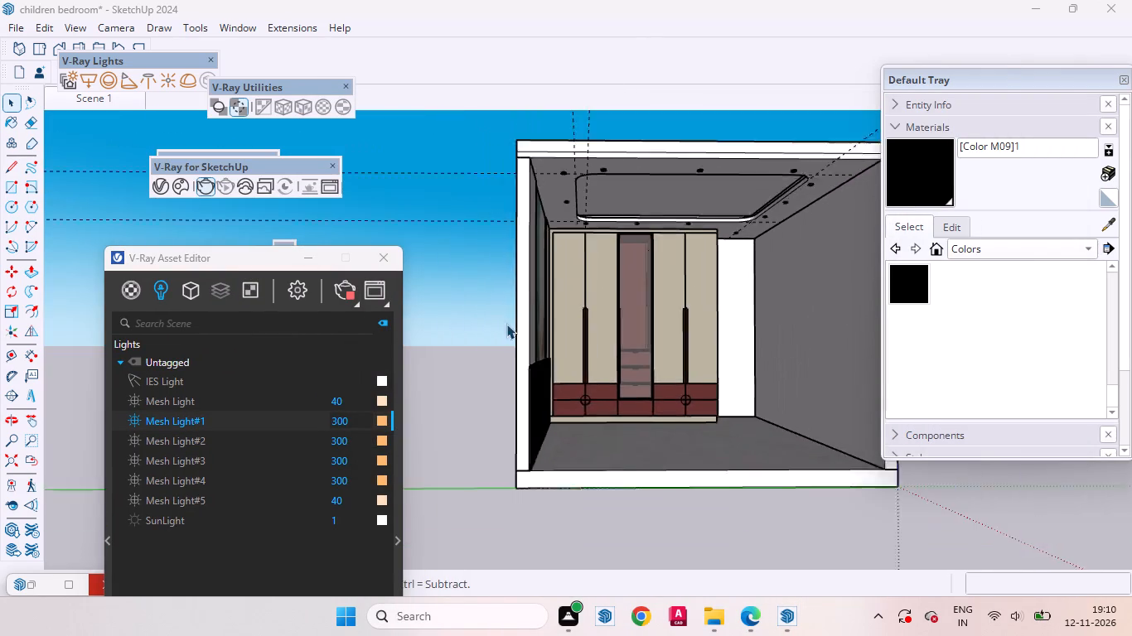
{"action": "scroll", "coordinate": [486, 320], "scroll_direction": "down", "scroll_amount": 4}
{"action": "left_click_drag", "start_coordinate": [822, 269], "coordinate": [806, 170]}
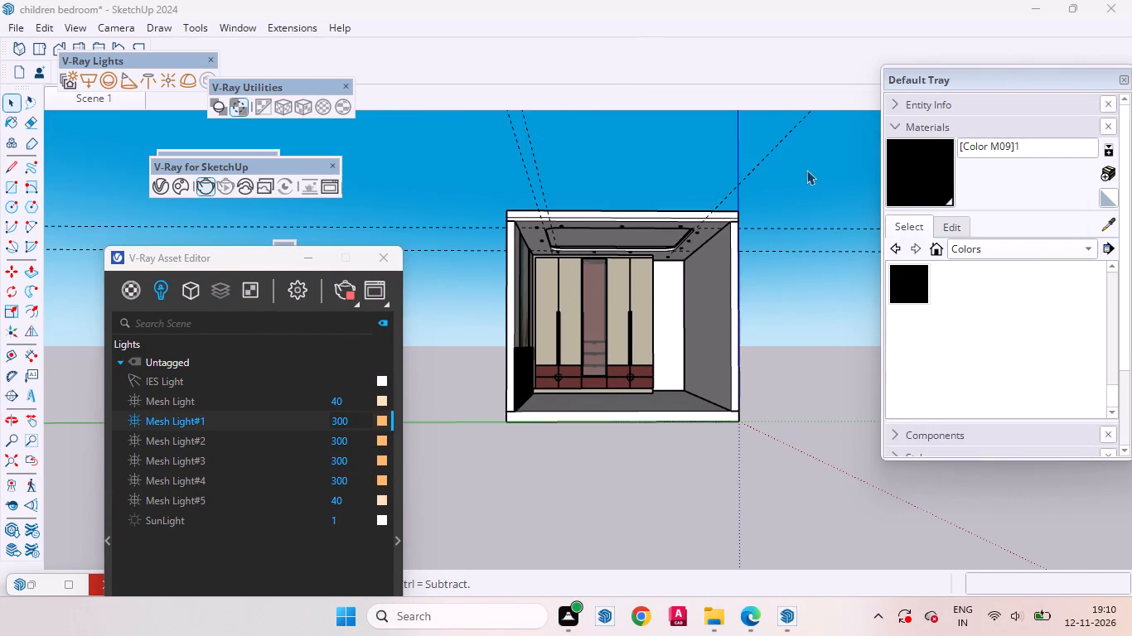
{"action": "left_click_drag", "start_coordinate": [806, 170], "coordinate": [791, 154]}
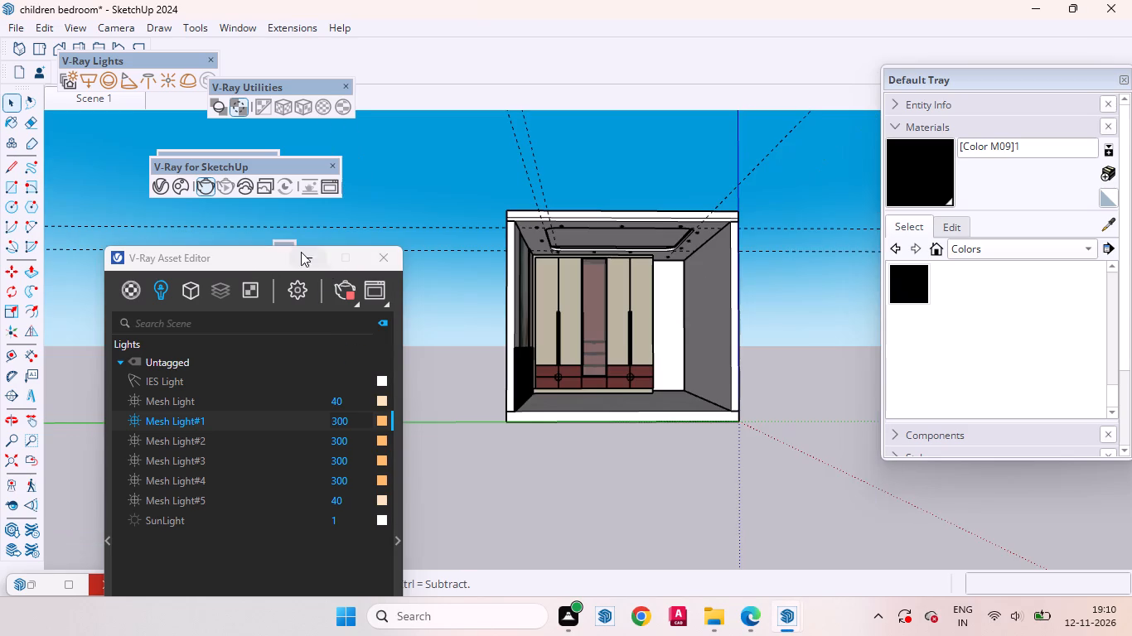
{"action": "left_click_drag", "start_coordinate": [835, 267], "coordinate": [833, 267]}
{"action": "left_click_drag", "start_coordinate": [833, 267], "coordinate": [790, 179]}
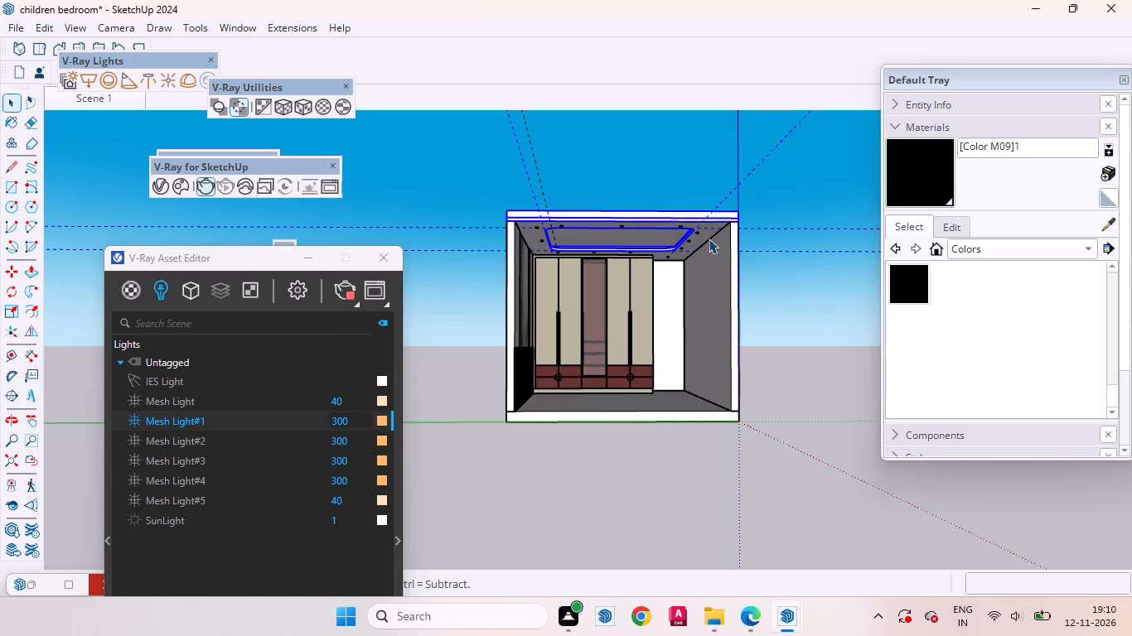
{"action": "double_click", "coordinate": [706, 237]}
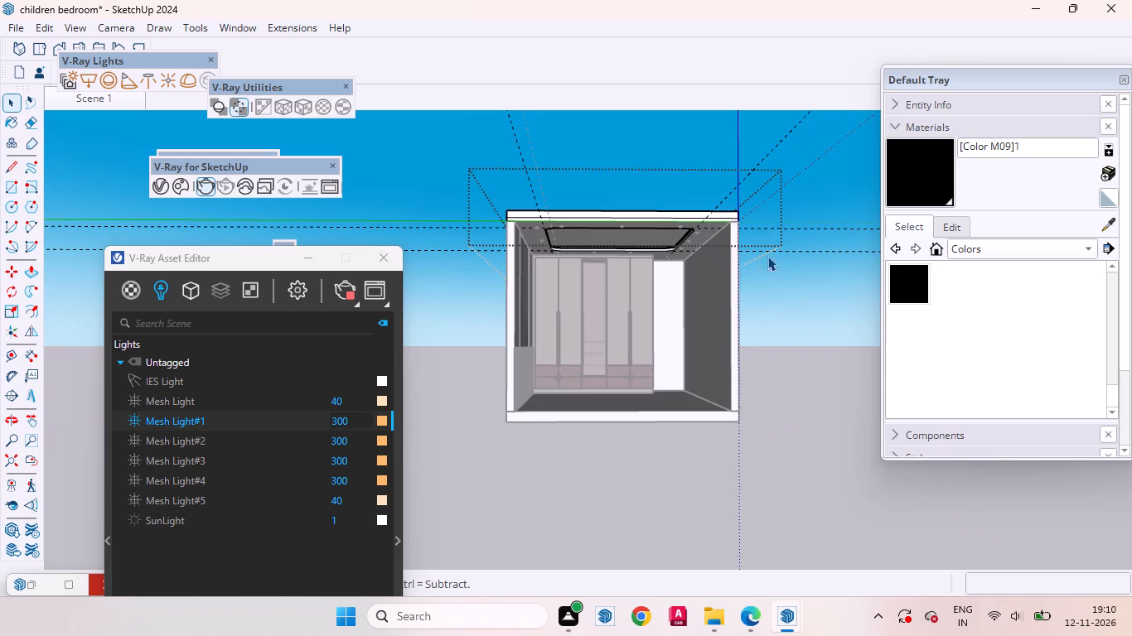
{"action": "left_click_drag", "start_coordinate": [850, 283], "coordinate": [794, 171]}
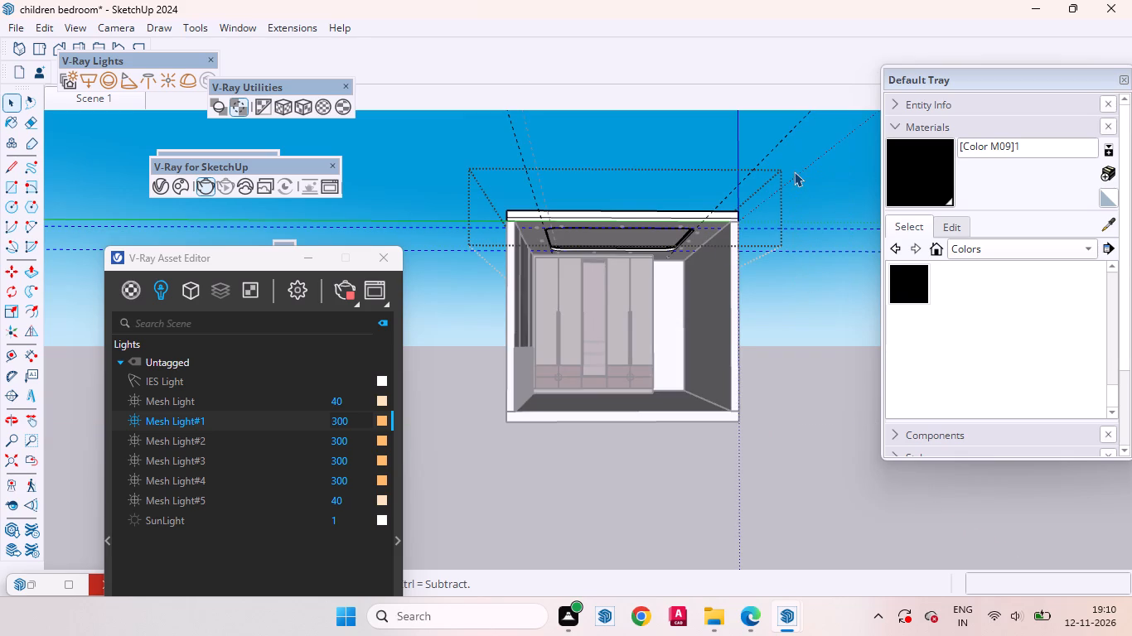
{"action": "key", "text": "Delete"}
Delete the two slanted guide lines running up from the ceiling inside the open ceiling group.
{"action": "left_click_drag", "start_coordinate": [814, 164], "coordinate": [768, 142]}
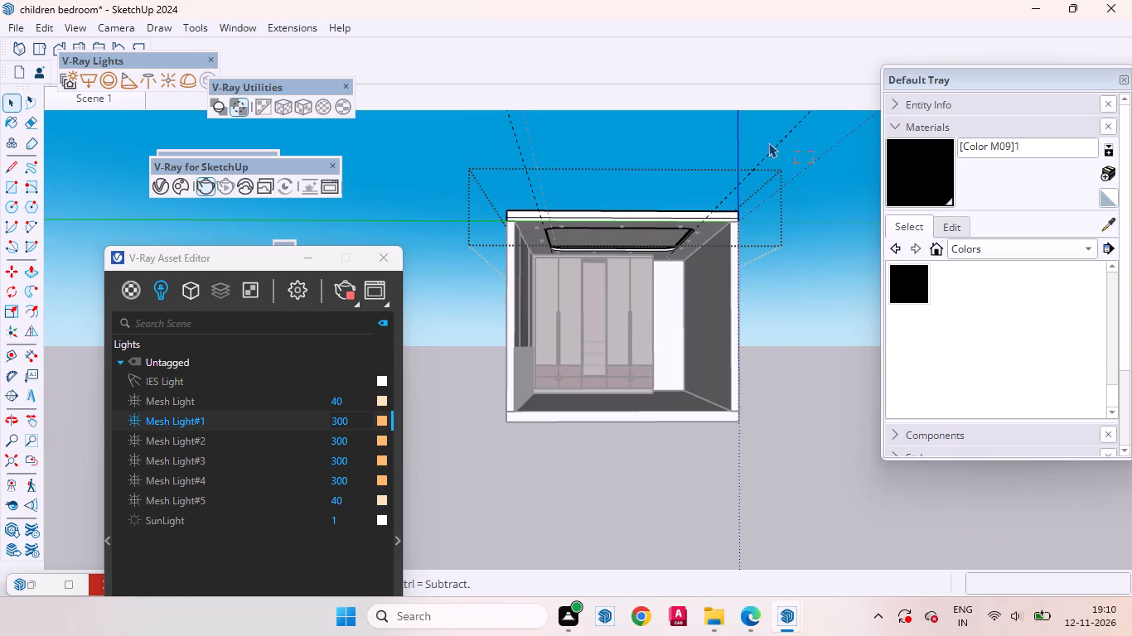
{"action": "left_click_drag", "start_coordinate": [768, 142], "coordinate": [497, 23]}
{"action": "left_click_drag", "start_coordinate": [782, 192], "coordinate": [488, 124]}
{"action": "key", "text": "Delete"}
{"action": "left_click_drag", "start_coordinate": [533, 165], "coordinate": [423, 113]}
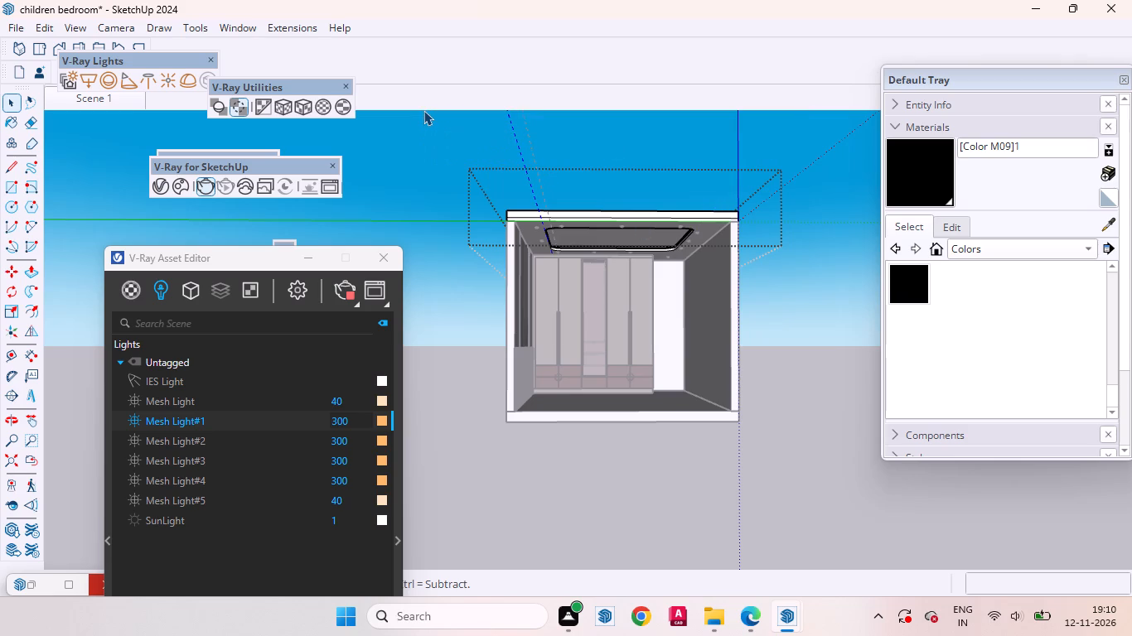
{"action": "key", "text": "Delete"}
{"action": "left_click", "coordinate": [813, 446]}
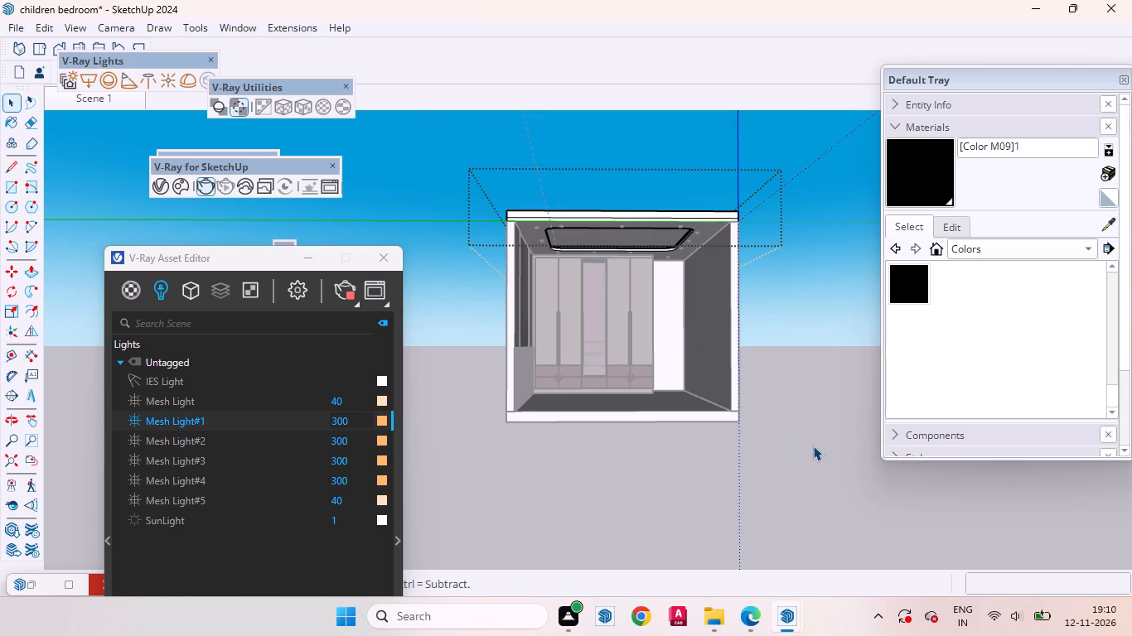
Return to Scene 1, check the progress of the running render, and minimise the frame buffer.
{"action": "left_click", "coordinate": [103, 99]}
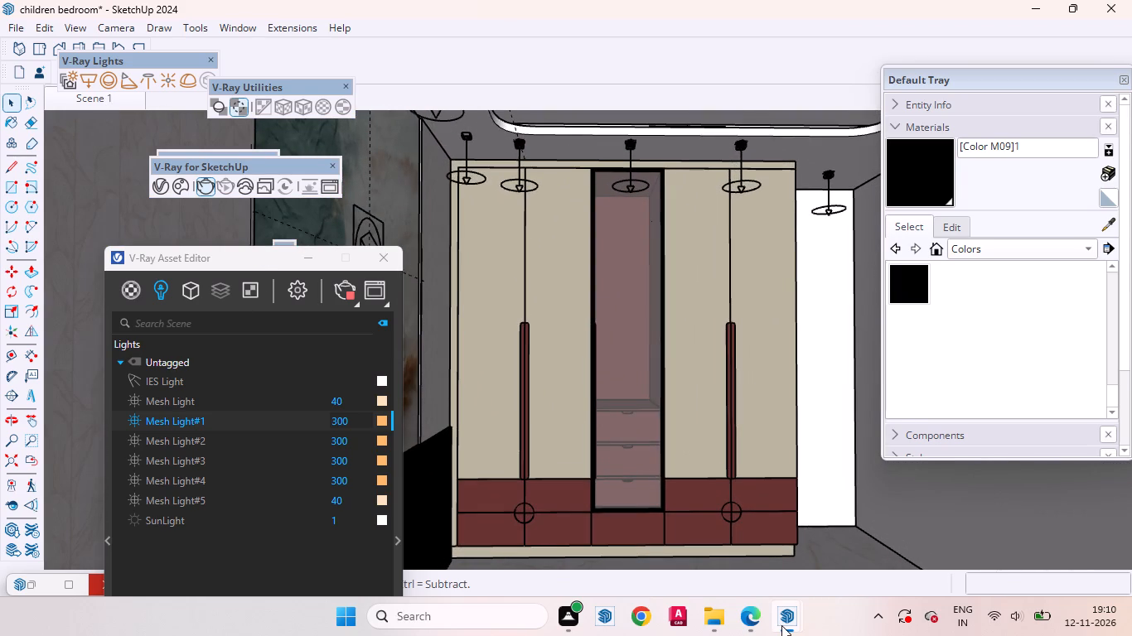
{"action": "left_click", "coordinate": [897, 551]}
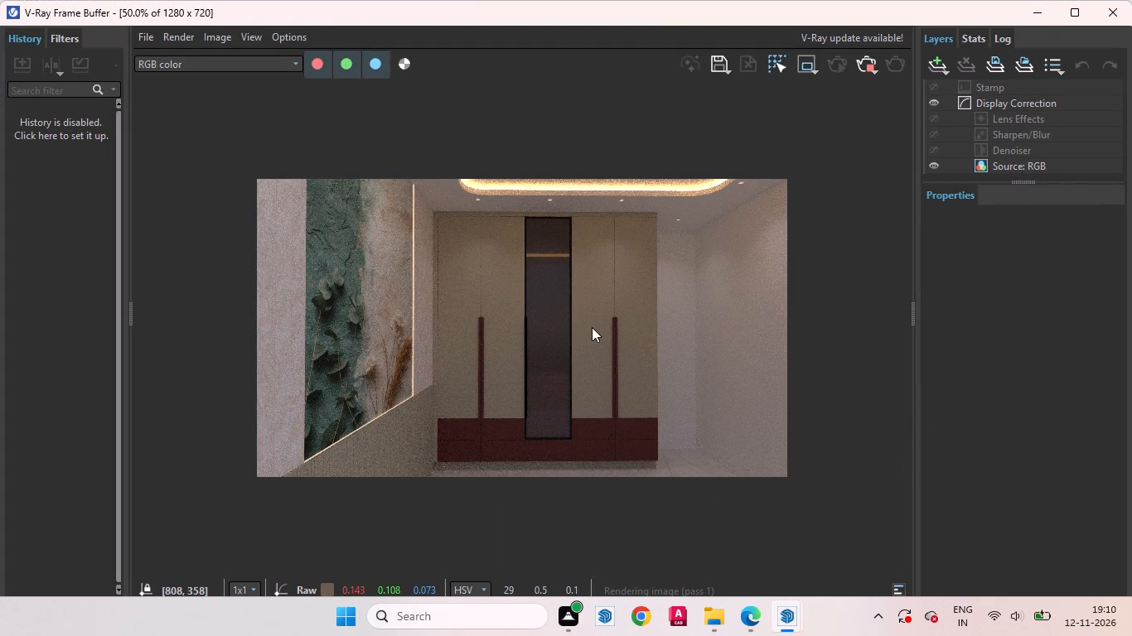
{"action": "left_click", "coordinate": [1034, 15]}
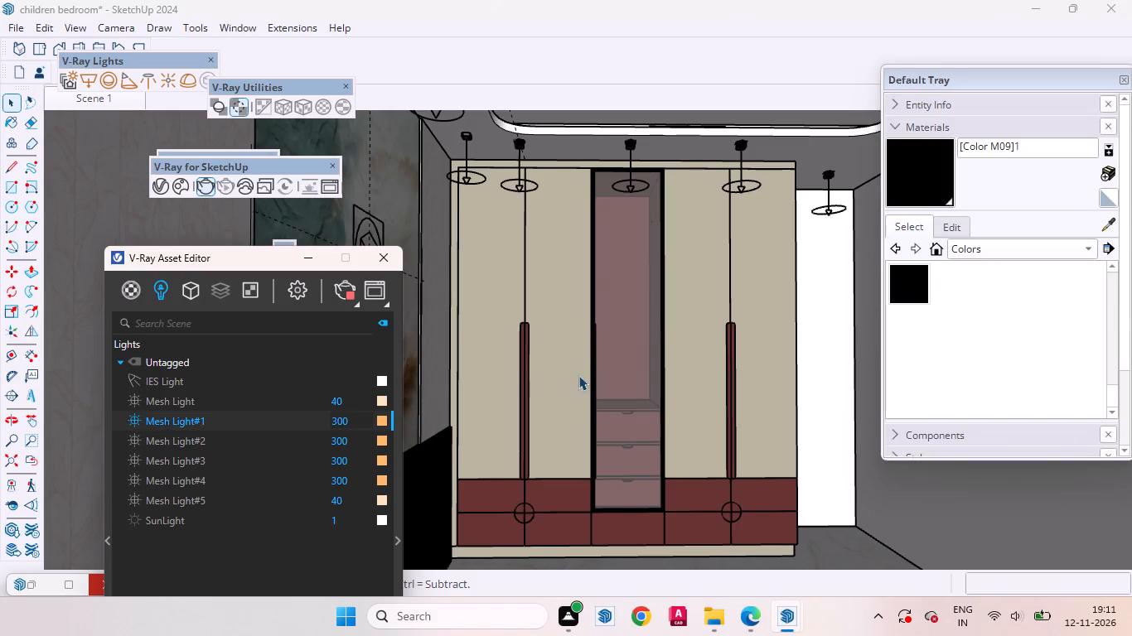
Hide the V-Ray light widgets in the viewport and update Scene 1 with that display.
{"action": "scroll", "coordinate": [588, 382], "scroll_direction": "down", "scroll_amount": 12}
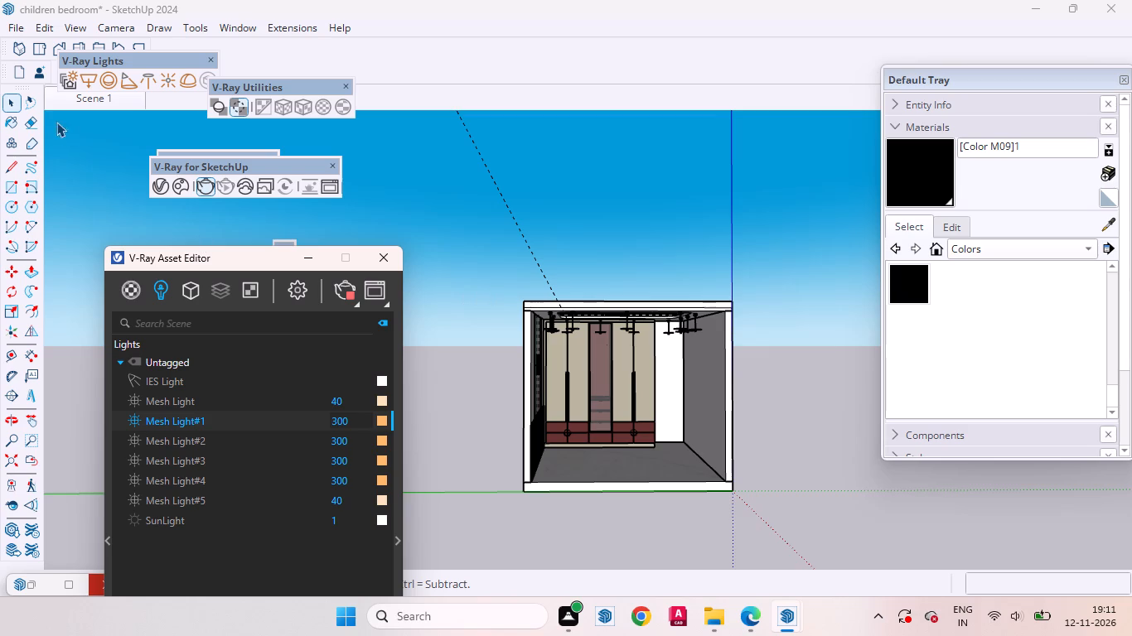
{"action": "left_click", "coordinate": [99, 102]}
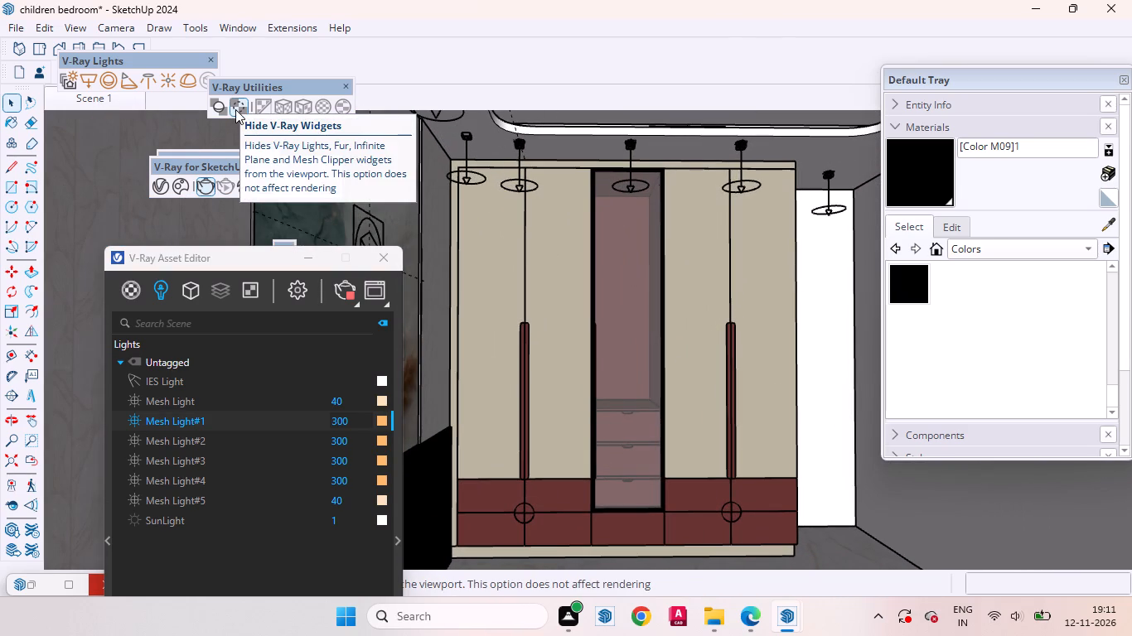
{"action": "left_click", "coordinate": [235, 109]}
{"action": "left_click", "coordinate": [239, 112]}
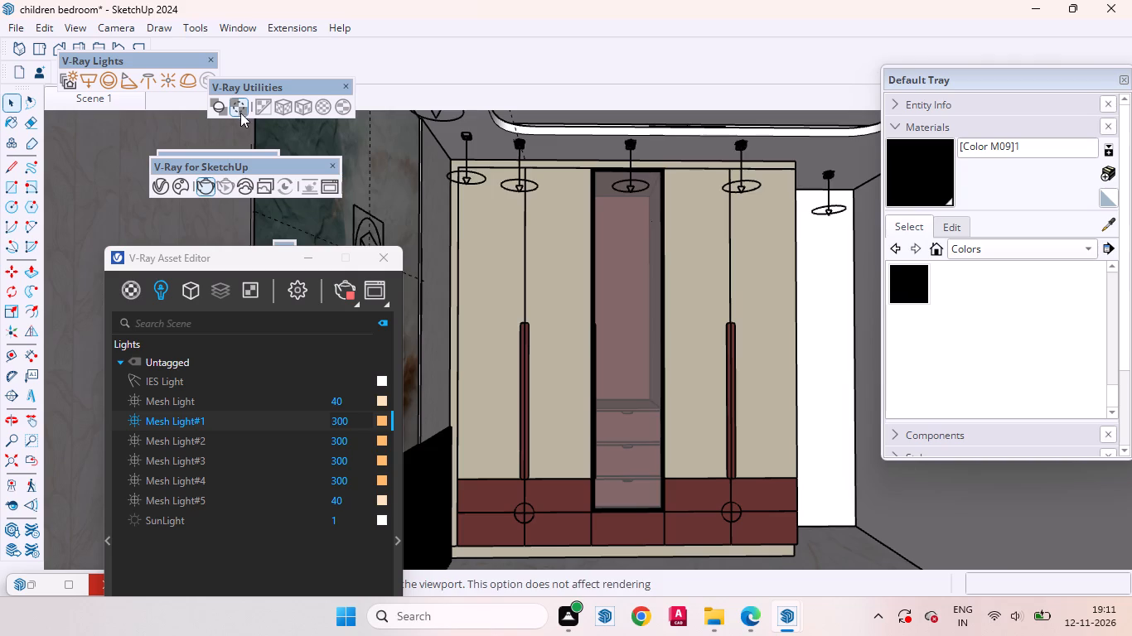
{"action": "right_click", "coordinate": [109, 103]}
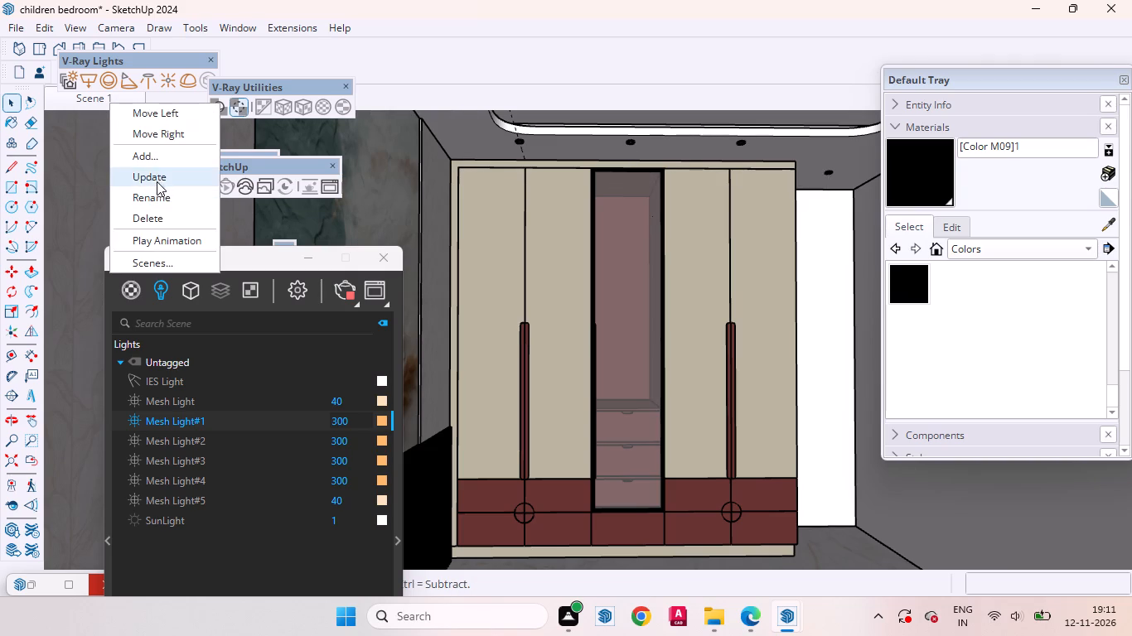
{"action": "left_click", "coordinate": [156, 179]}
Delete the last guide line extending from the ceiling outside the room, and return to the Scene 1 view.
{"action": "scroll", "coordinate": [535, 331], "scroll_direction": "down", "scroll_amount": 8}
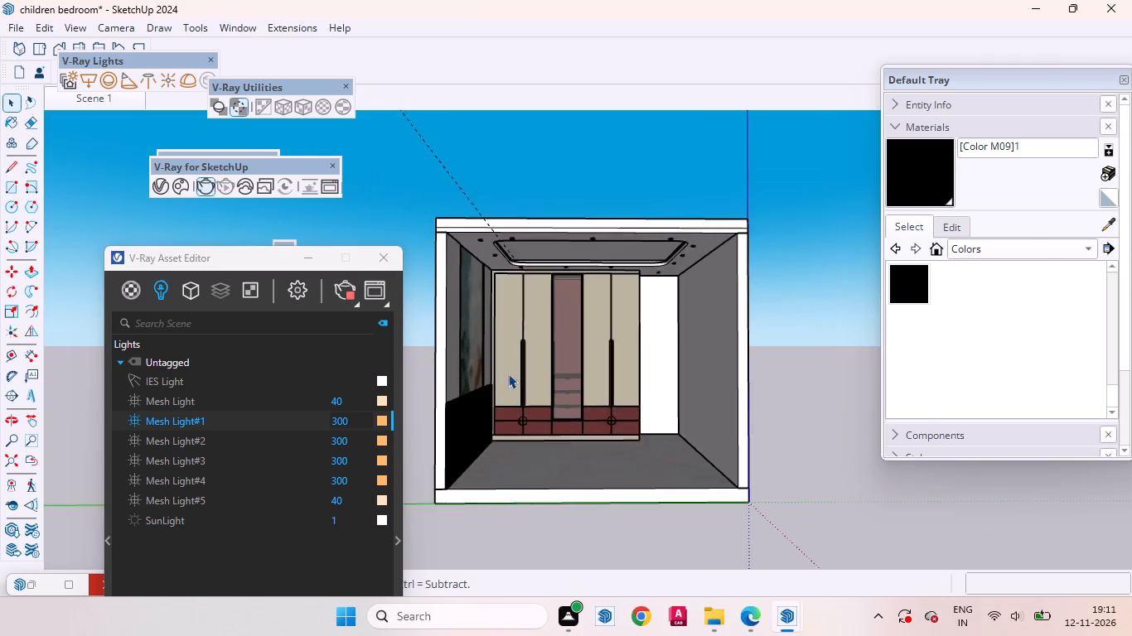
{"action": "scroll", "coordinate": [508, 373], "scroll_direction": "down", "scroll_amount": 5}
{"action": "left_click_drag", "start_coordinate": [432, 263], "coordinate": [347, 161]}
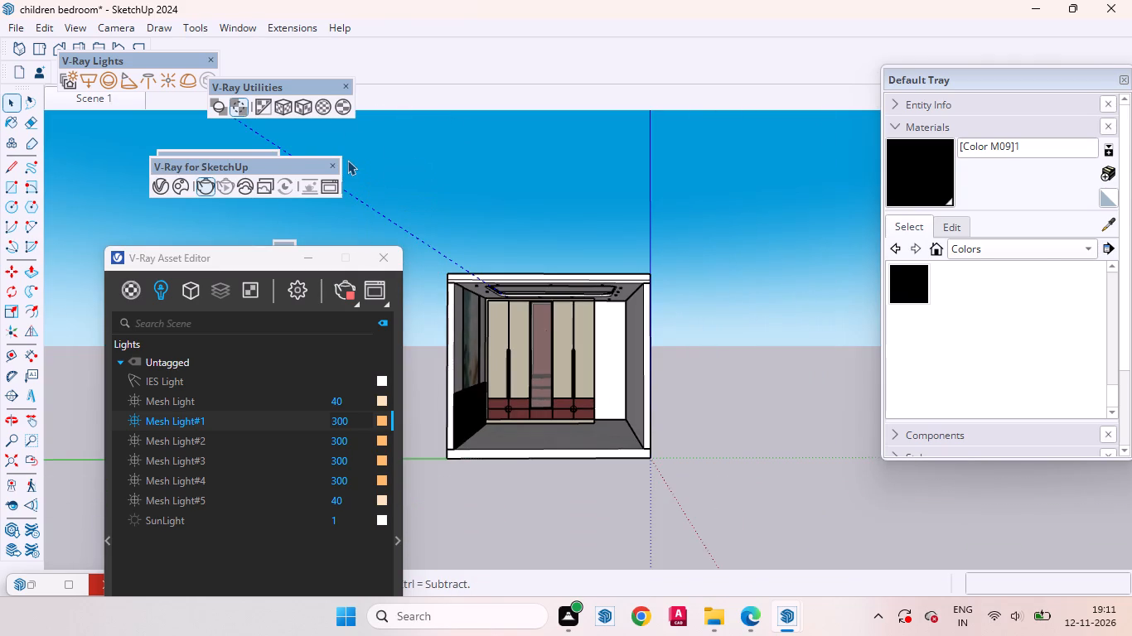
{"action": "key", "text": "Delete"}
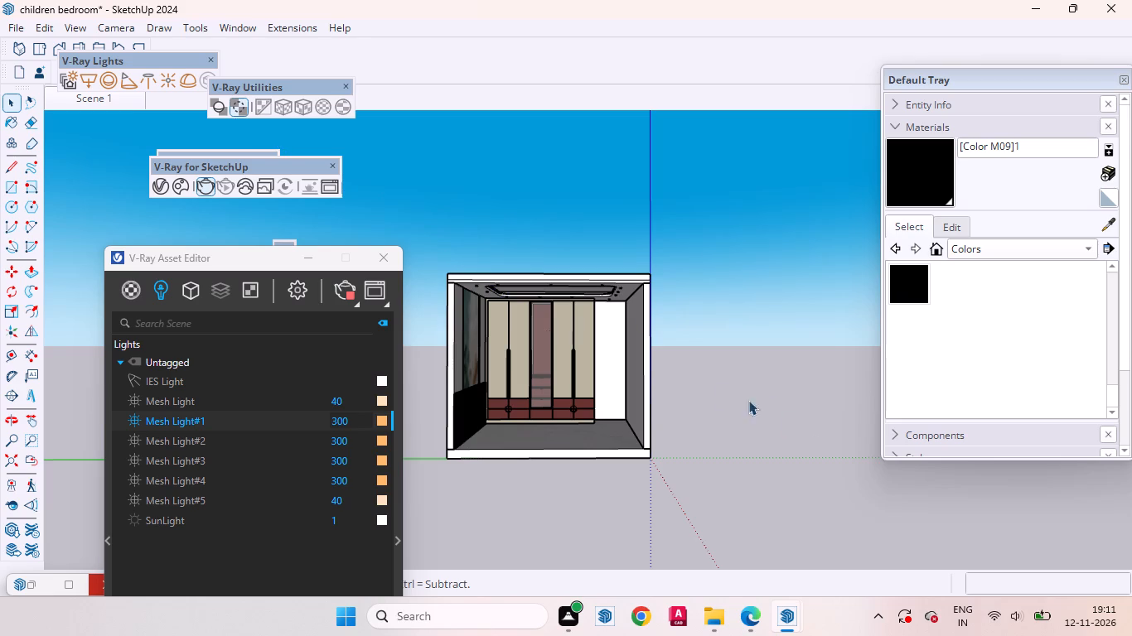
{"action": "left_click", "coordinate": [96, 101]}
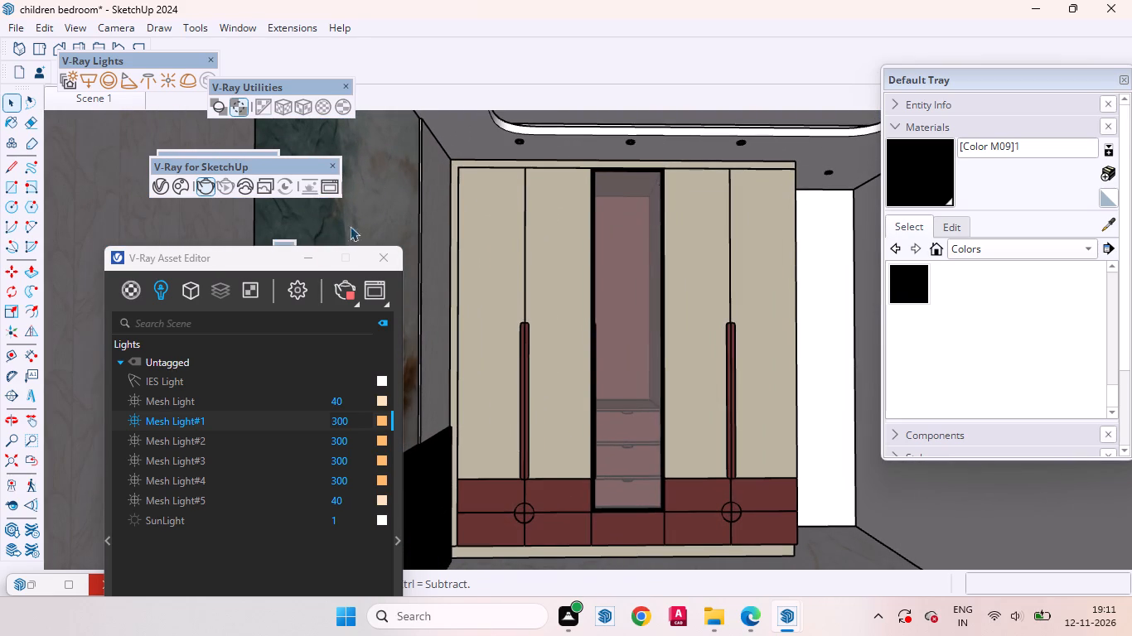
Inspect the running Scene 1 render up close around the wardrobe, lit wall mural and floor, and minimise the frame buffer.
{"action": "left_click_drag", "start_coordinate": [234, 263], "coordinate": [275, 78]}
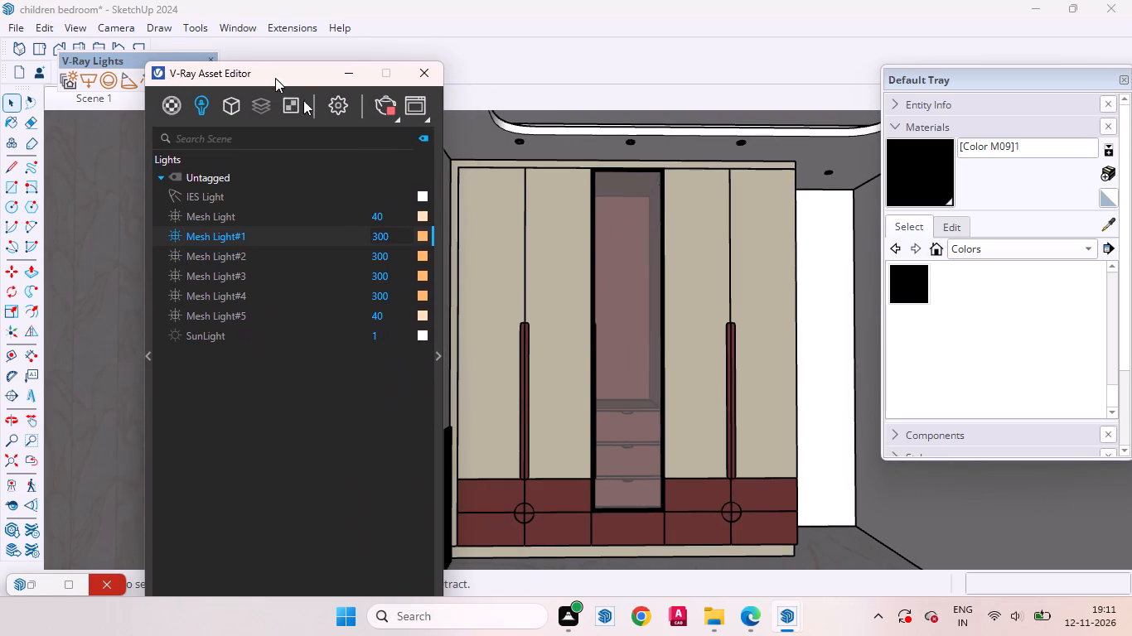
{"action": "left_click", "coordinate": [795, 615]}
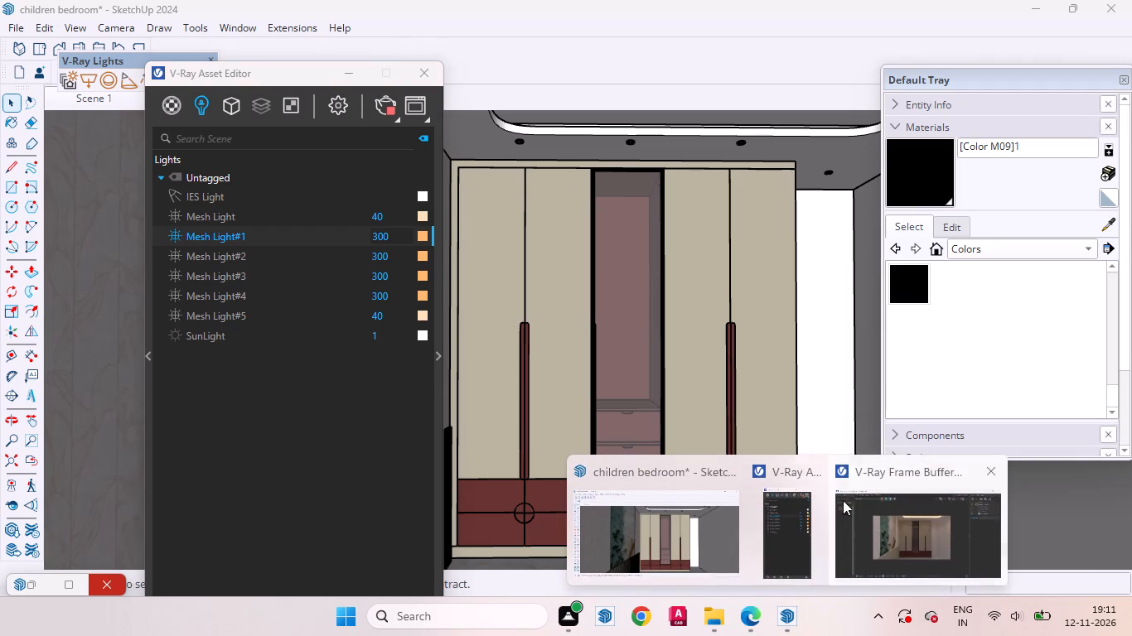
{"action": "left_click", "coordinate": [949, 551]}
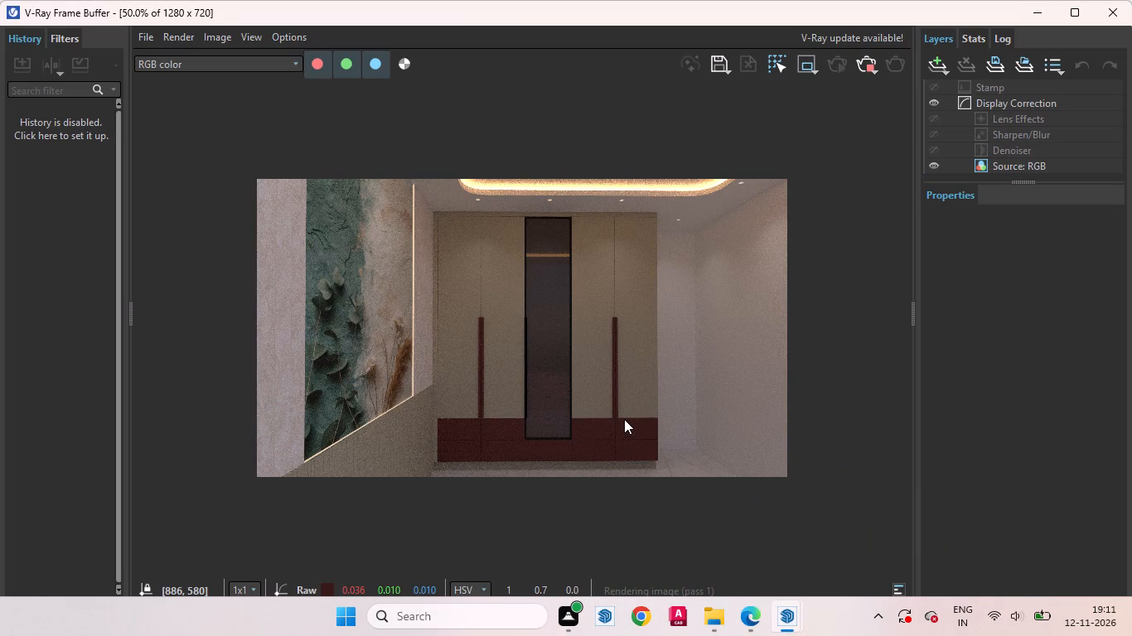
{"action": "scroll", "coordinate": [569, 441], "scroll_direction": "up", "scroll_amount": 2}
{"action": "scroll", "coordinate": [580, 460], "scroll_direction": "down", "scroll_amount": 1}
{"action": "scroll", "coordinate": [580, 460], "scroll_direction": "up", "scroll_amount": 1}
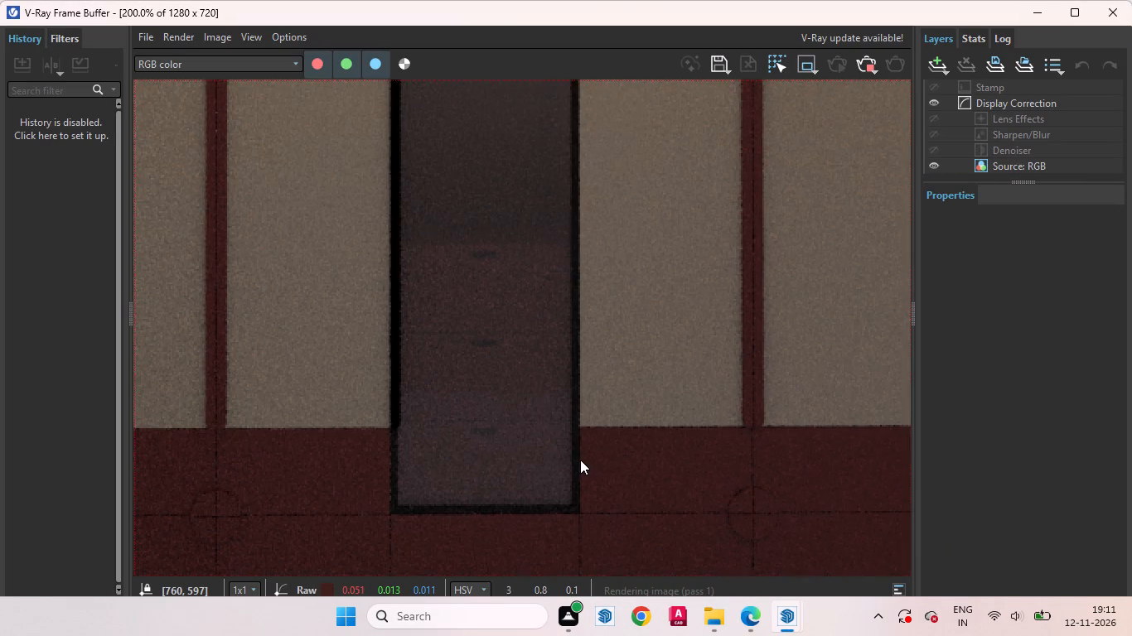
{"action": "scroll", "coordinate": [525, 471], "scroll_direction": "down", "scroll_amount": 2}
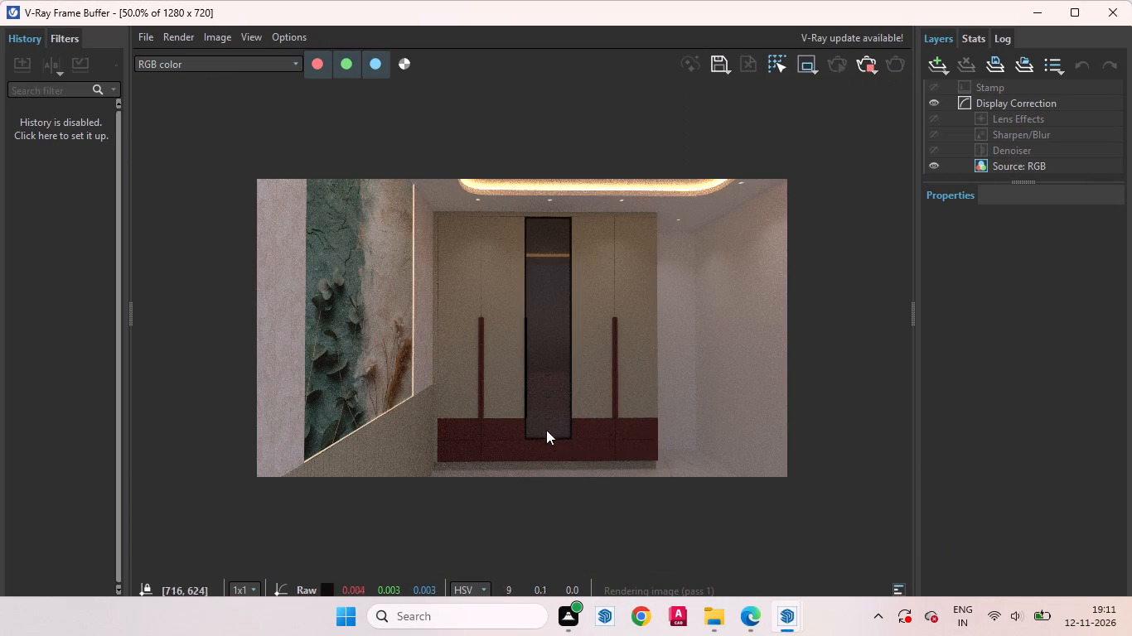
{"action": "scroll", "coordinate": [519, 460], "scroll_direction": "down", "scroll_amount": 1}
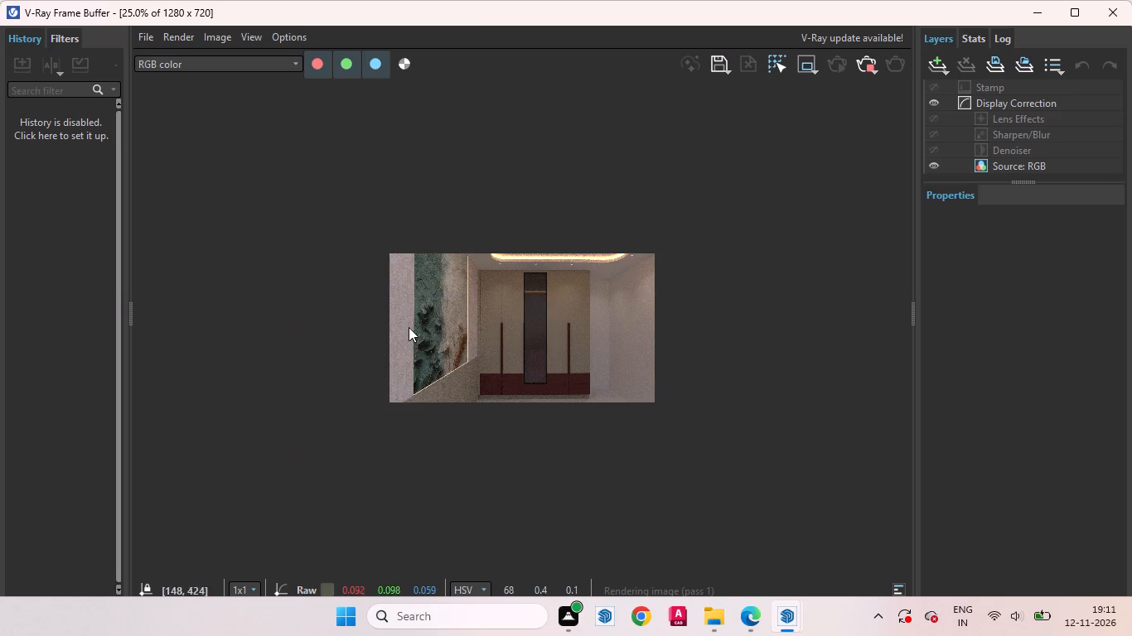
{"action": "scroll", "coordinate": [409, 327], "scroll_direction": "up", "scroll_amount": 1}
{"action": "scroll", "coordinate": [293, 357], "scroll_direction": "up", "scroll_amount": 1}
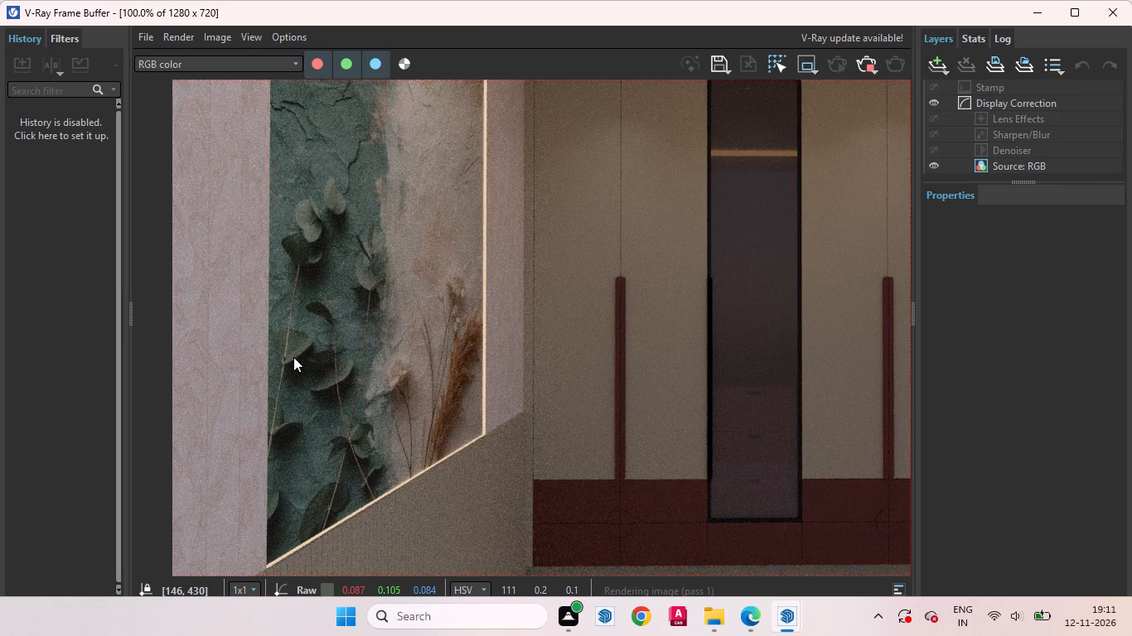
{"action": "scroll", "coordinate": [296, 373], "scroll_direction": "down", "scroll_amount": 1}
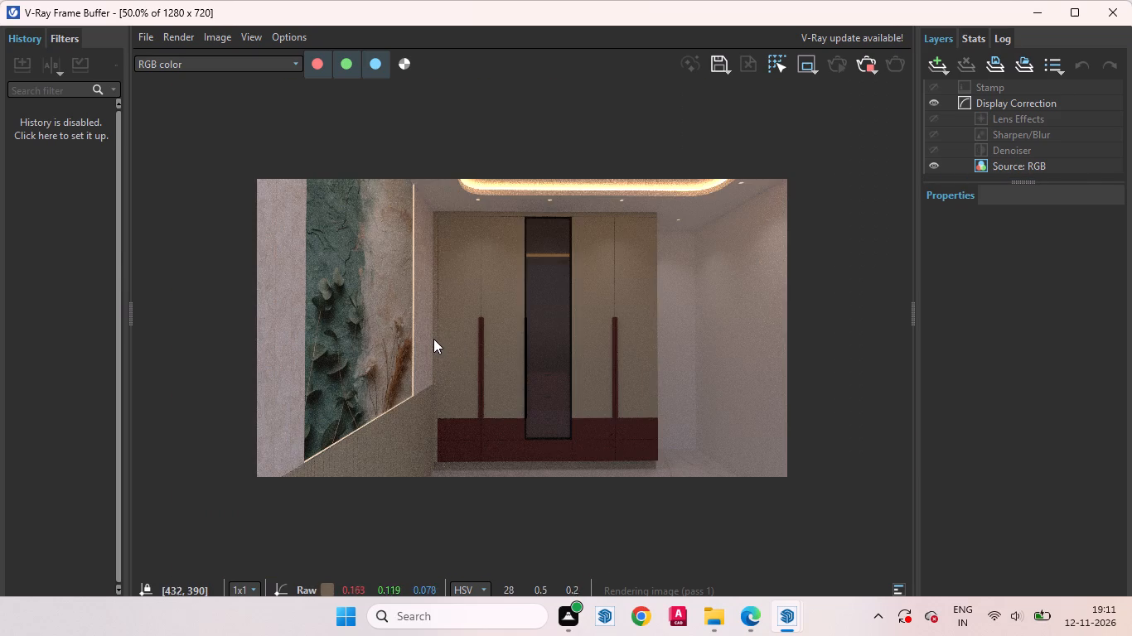
{"action": "scroll", "coordinate": [433, 339], "scroll_direction": "up", "scroll_amount": 1}
{"action": "scroll", "coordinate": [452, 369], "scroll_direction": "down", "scroll_amount": 1}
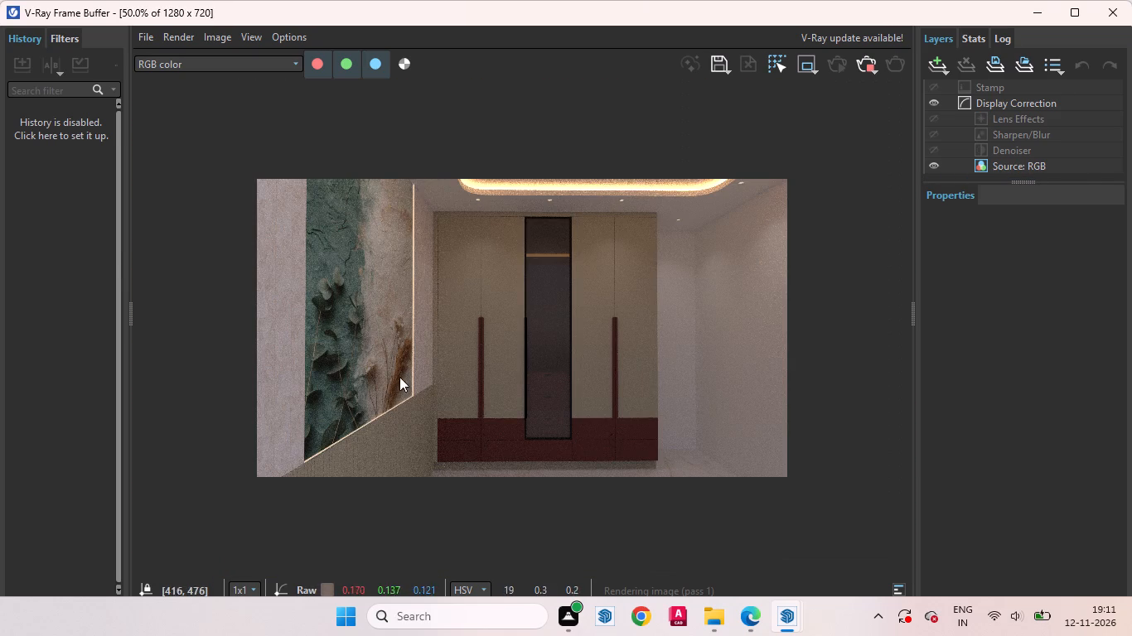
{"action": "scroll", "coordinate": [391, 404], "scroll_direction": "up", "scroll_amount": 1}
{"action": "scroll", "coordinate": [484, 292], "scroll_direction": "down", "scroll_amount": 2}
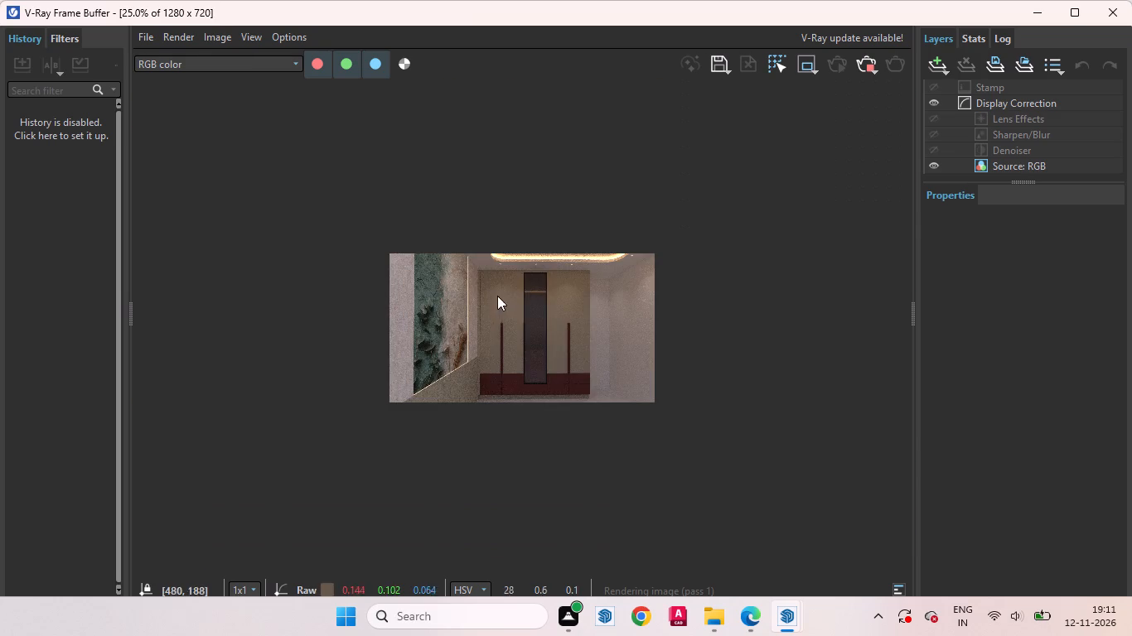
{"action": "scroll", "coordinate": [432, 397], "scroll_direction": "up", "scroll_amount": 3}
{"action": "scroll", "coordinate": [414, 411], "scroll_direction": "down", "scroll_amount": 2}
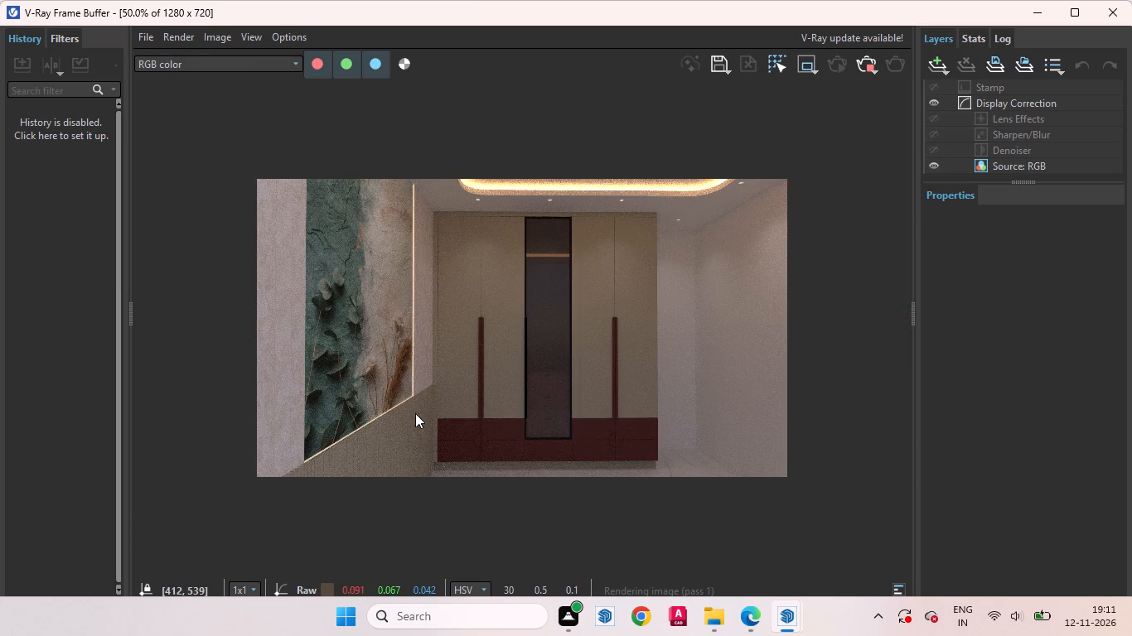
{"action": "scroll", "coordinate": [653, 445], "scroll_direction": "up", "scroll_amount": 1}
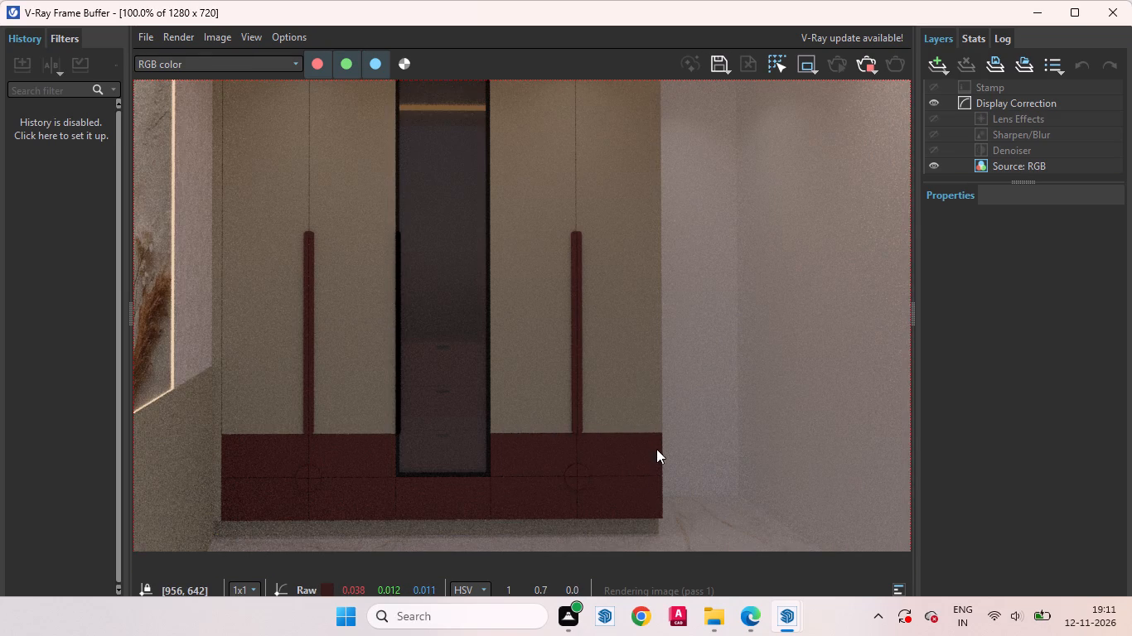
{"action": "scroll", "coordinate": [591, 475], "scroll_direction": "up", "scroll_amount": 1}
{"action": "scroll", "coordinate": [618, 400], "scroll_direction": "down", "scroll_amount": 3}
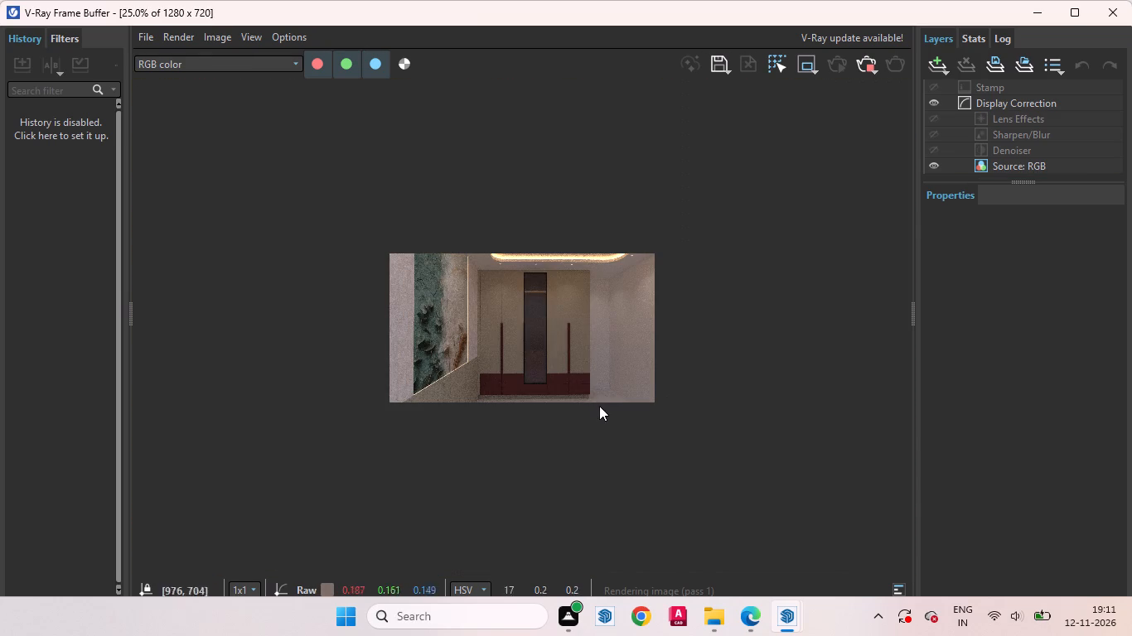
{"action": "scroll", "coordinate": [625, 403], "scroll_direction": "up", "scroll_amount": 1}
{"action": "scroll", "coordinate": [696, 461], "scroll_direction": "up", "scroll_amount": 1}
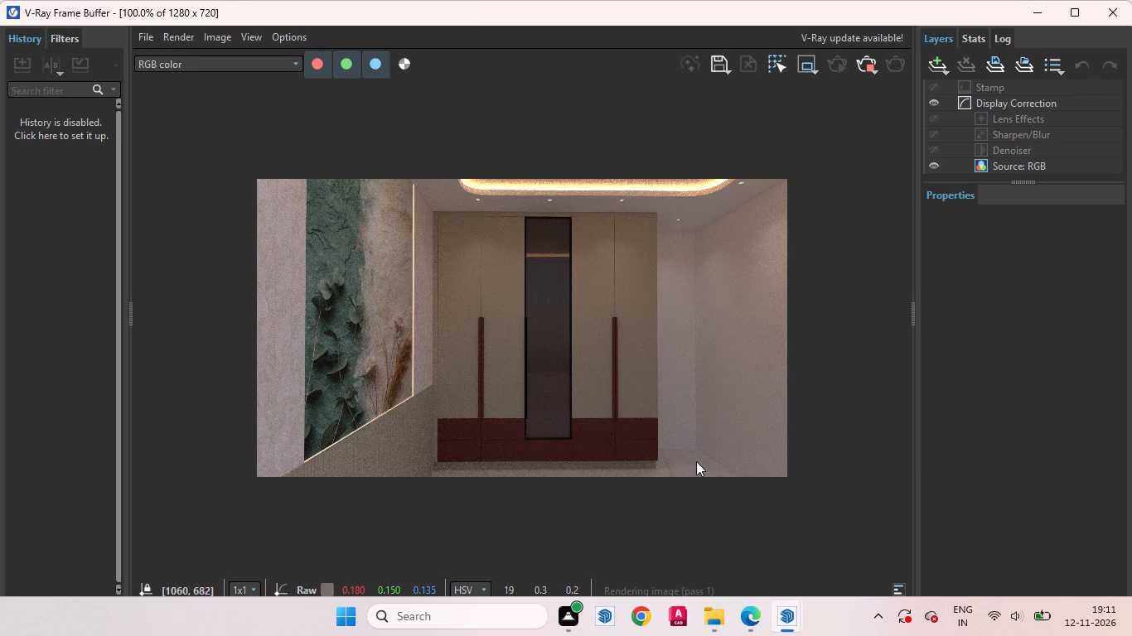
{"action": "scroll", "coordinate": [617, 470], "scroll_direction": "down", "scroll_amount": 1}
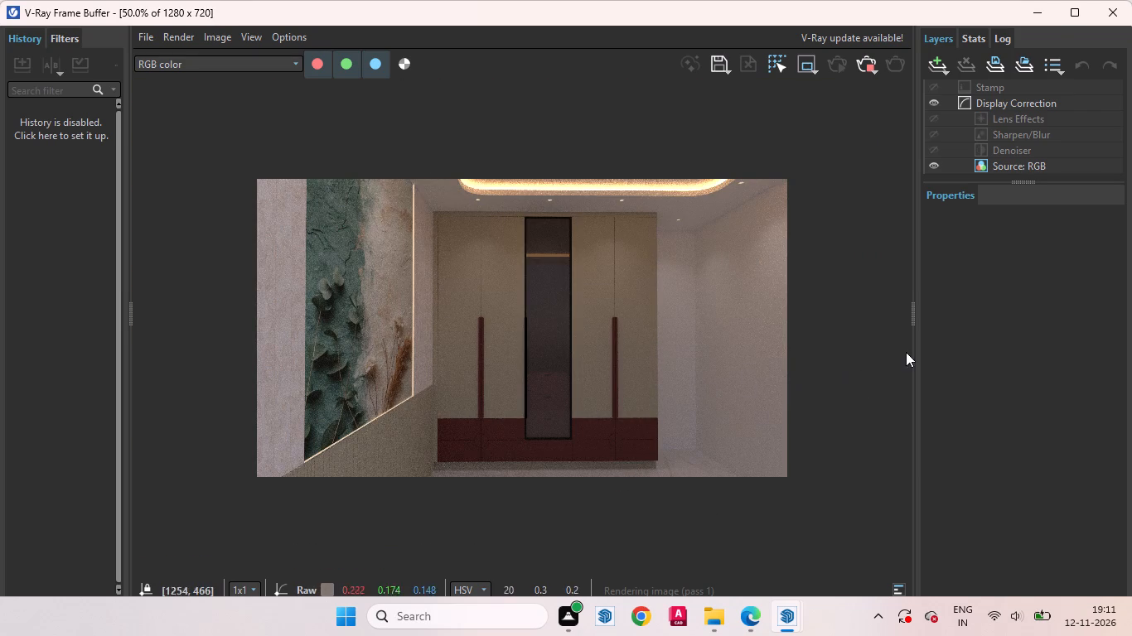
{"action": "left_click", "coordinate": [1034, 6]}
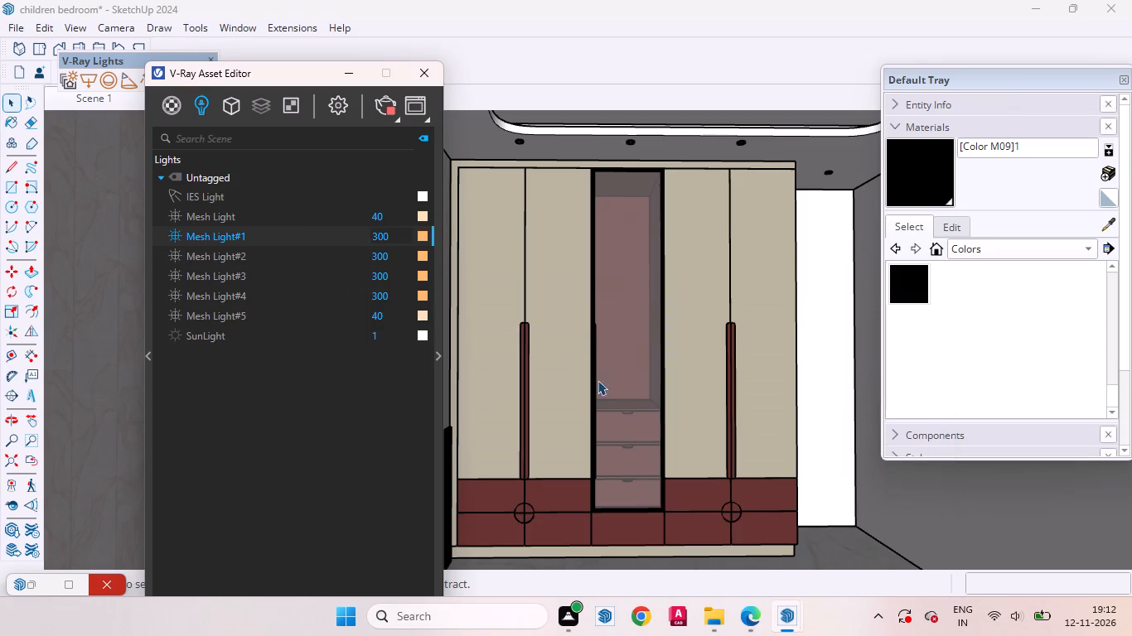
Examine the room's ceiling, its recessed cove and the surrounding downlights from outside the open side of the model.
{"action": "scroll", "coordinate": [633, 394], "scroll_direction": "down", "scroll_amount": 3}
{"action": "scroll", "coordinate": [564, 417], "scroll_direction": "down", "scroll_amount": 6}
{"action": "middle_click_drag", "start_coordinate": [683, 423], "coordinate": [480, 292]}
{"action": "scroll", "coordinate": [532, 200], "scroll_direction": "up", "scroll_amount": 3}
{"action": "scroll", "coordinate": [620, 253], "scroll_direction": "up", "scroll_amount": 1}
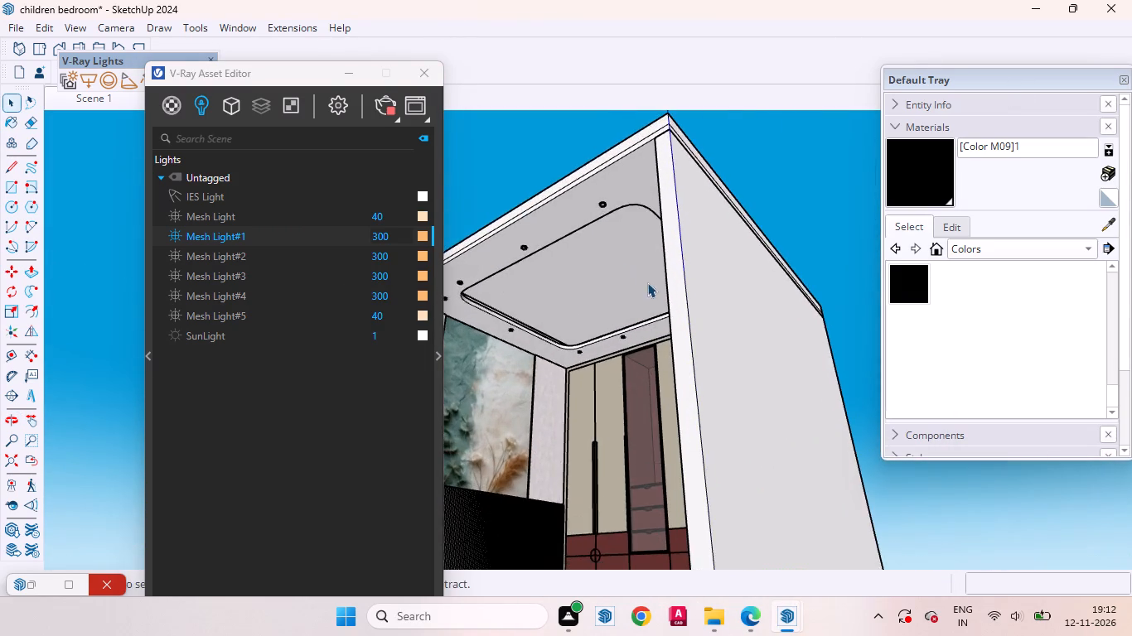
{"action": "scroll", "coordinate": [678, 344], "scroll_direction": "down", "scroll_amount": 7}
{"action": "middle_click_drag", "start_coordinate": [542, 396], "coordinate": [753, 316]}
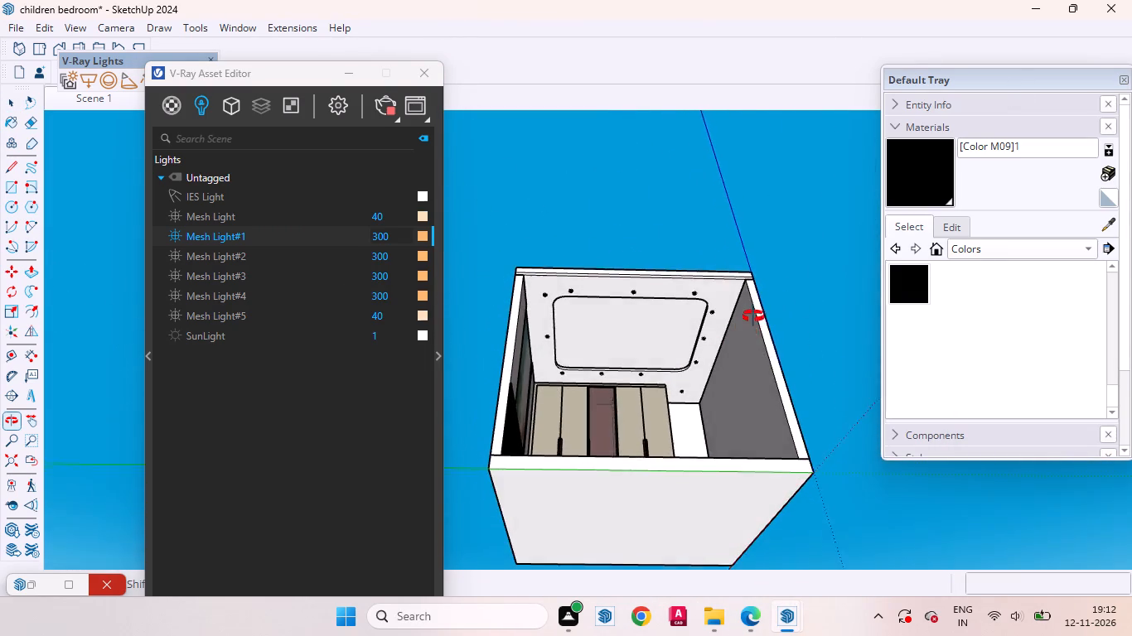
{"action": "middle_click_drag", "start_coordinate": [753, 316], "coordinate": [753, 333]}
{"action": "scroll", "coordinate": [695, 353], "scroll_direction": "up", "scroll_amount": 7}
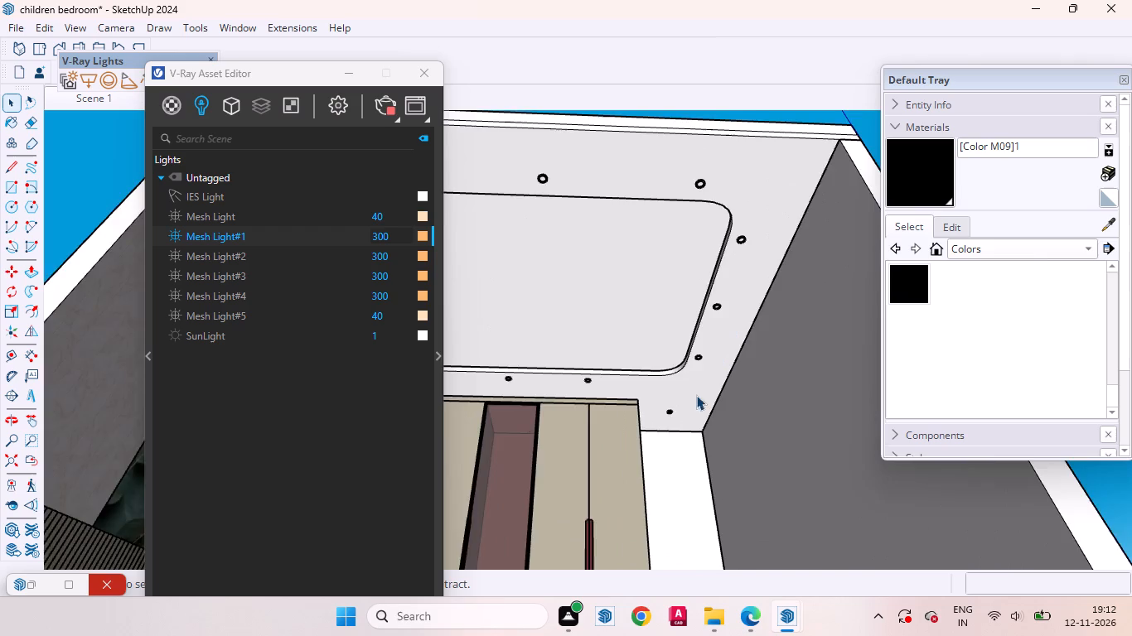
{"action": "scroll", "coordinate": [727, 440], "scroll_direction": "down", "scroll_amount": 4}
{"action": "middle_click_drag", "start_coordinate": [612, 407], "coordinate": [590, 547]}
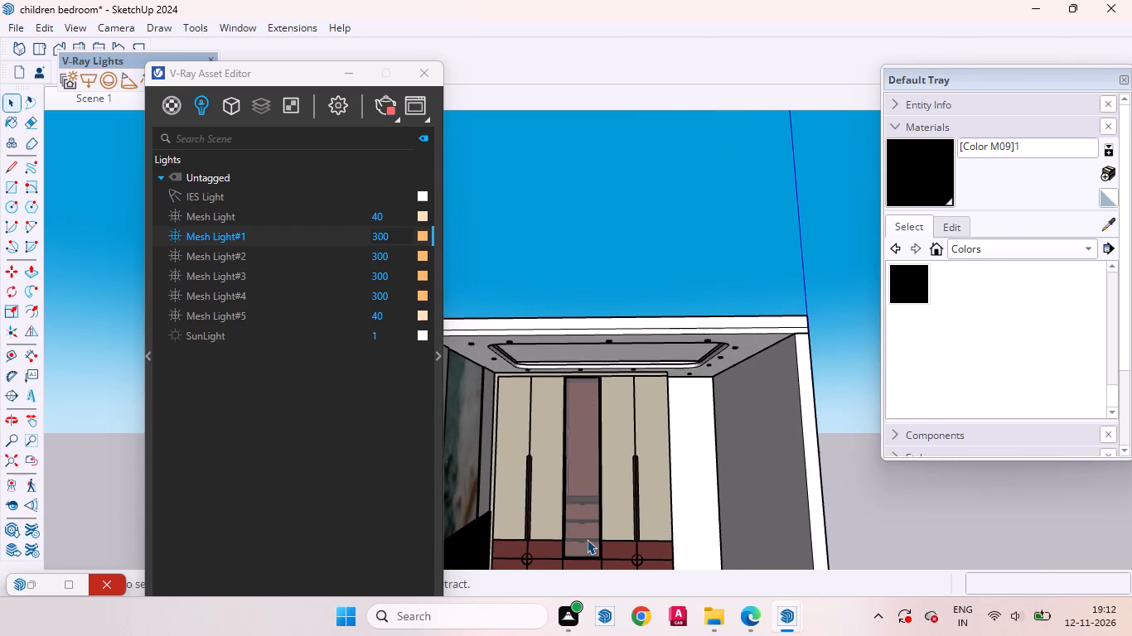
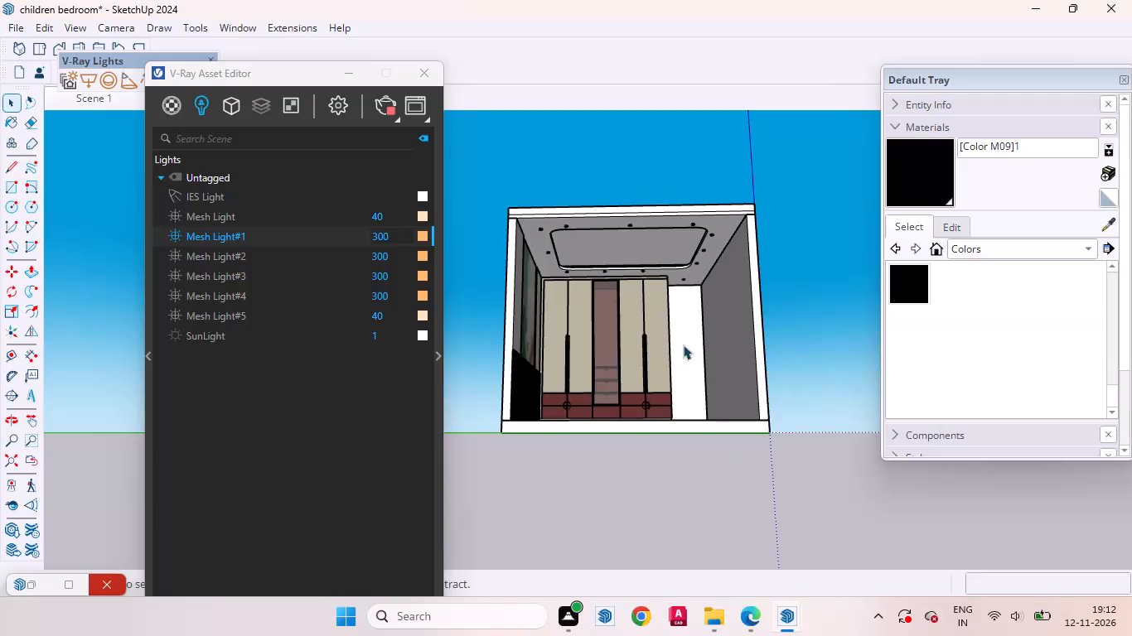
Examine the ceiling cove edge and the downlights above the wardrobe up close, and return to the Scene 1 view.
{"action": "scroll", "coordinate": [597, 282], "scroll_direction": "up", "scroll_amount": 13}
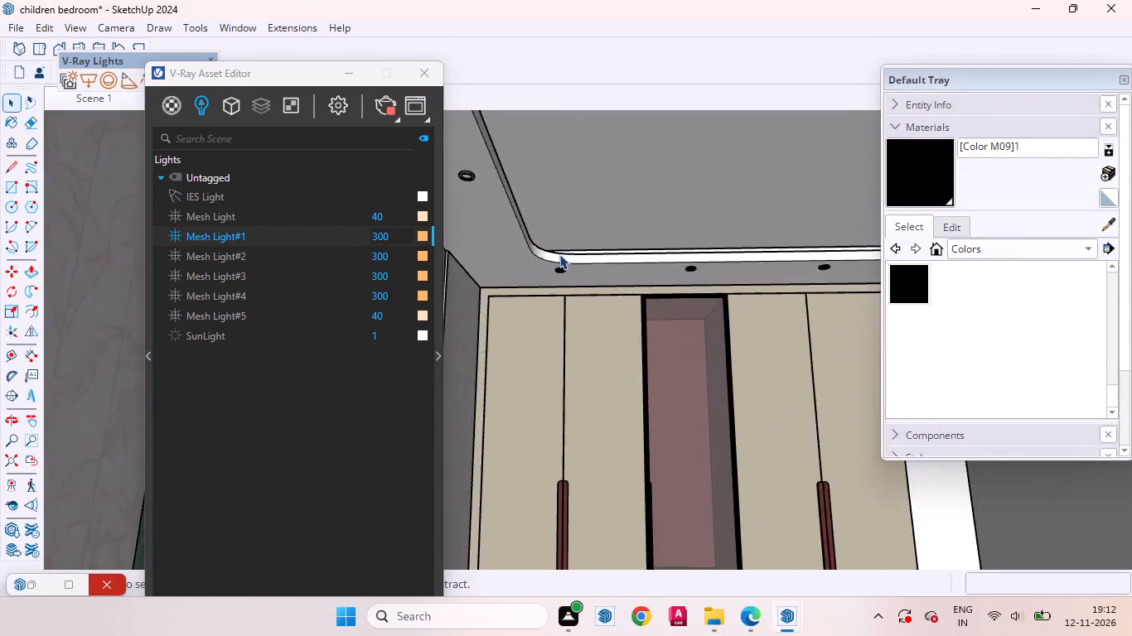
{"action": "scroll", "coordinate": [559, 254], "scroll_direction": "up", "scroll_amount": 4}
{"action": "middle_click_drag", "start_coordinate": [615, 258], "coordinate": [600, 275]}
{"action": "scroll", "coordinate": [585, 298], "scroll_direction": "down", "scroll_amount": 1}
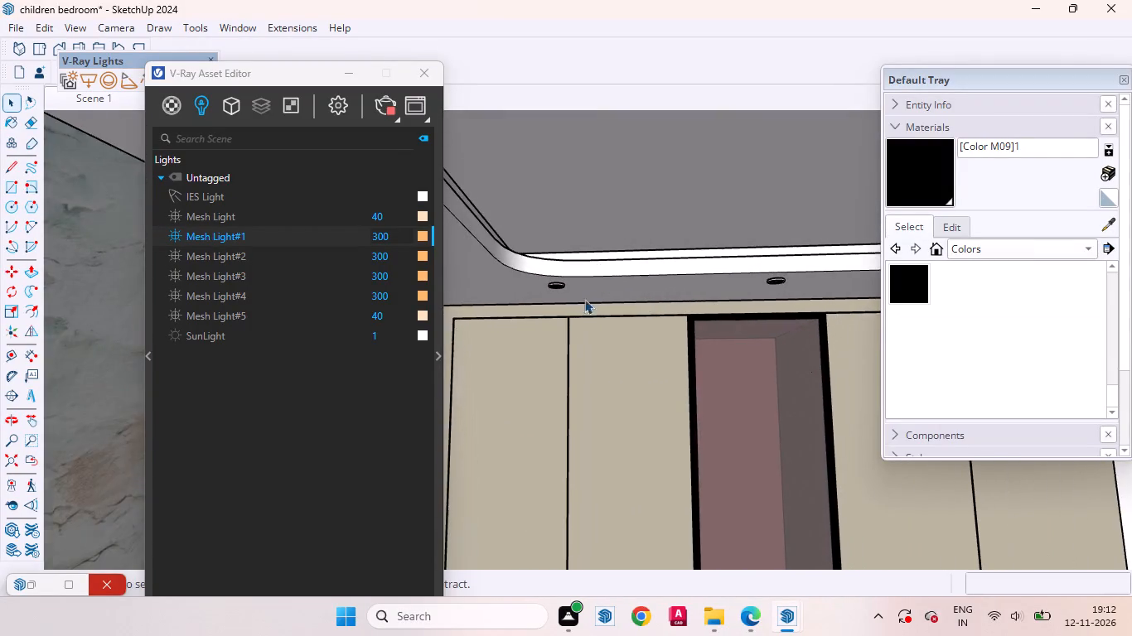
{"action": "scroll", "coordinate": [584, 299], "scroll_direction": "down", "scroll_amount": 12}
{"action": "left_click", "coordinate": [89, 98]}
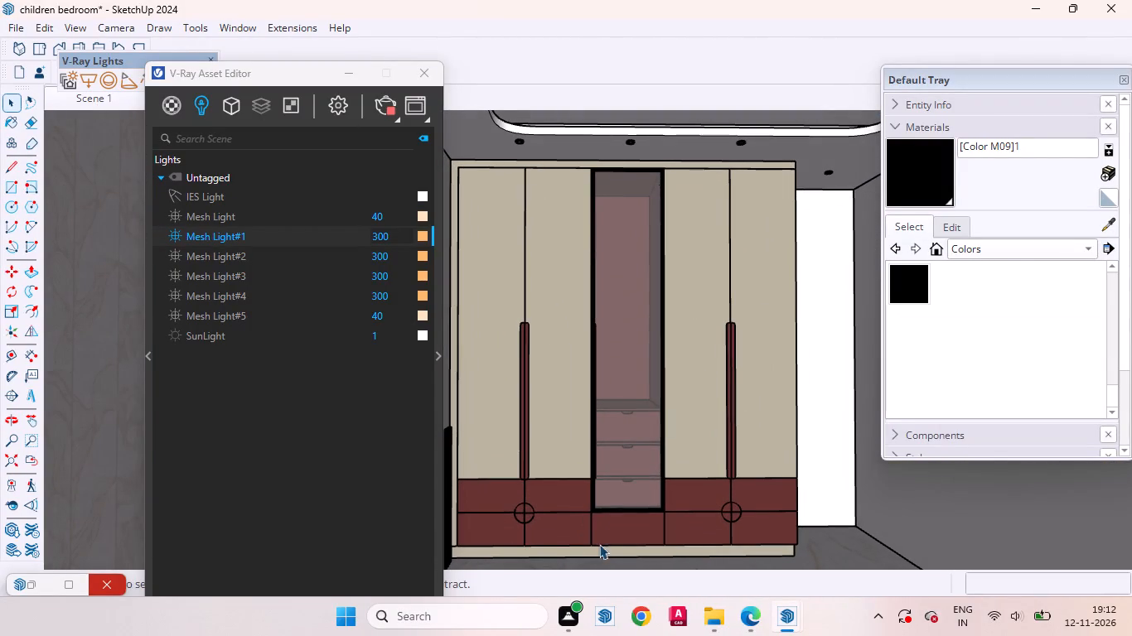
Inspect the Scene 1 render in the V-Ray Frame Buffer around the wardrobe doors, ceiling cove and base drawers, and minimise it.
{"action": "left_click", "coordinate": [786, 621]}
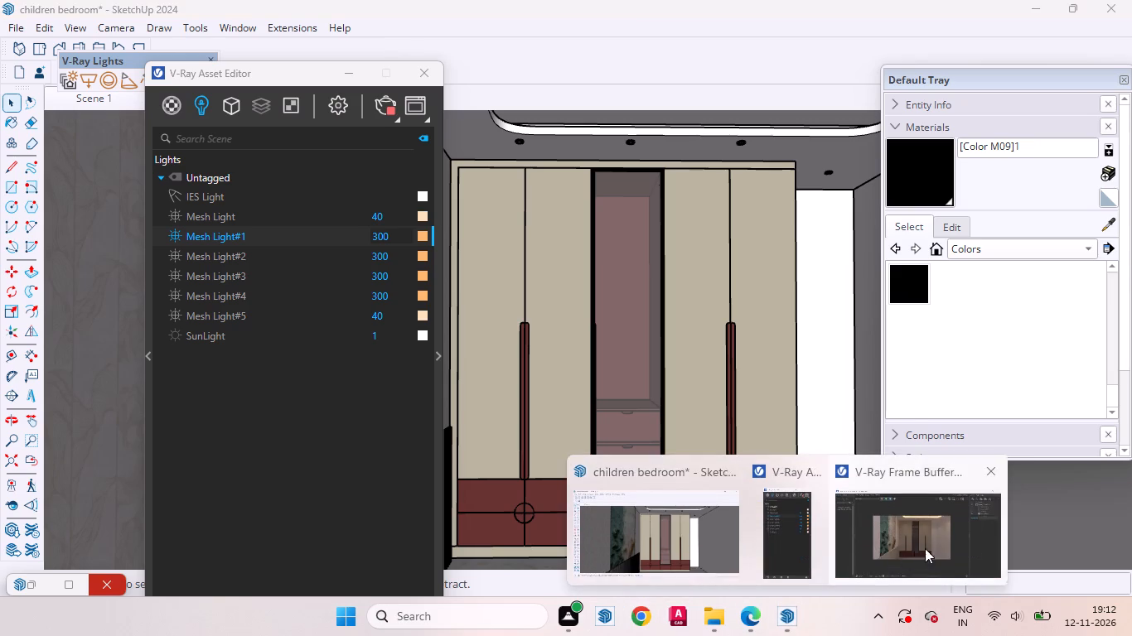
{"action": "left_click", "coordinate": [925, 548]}
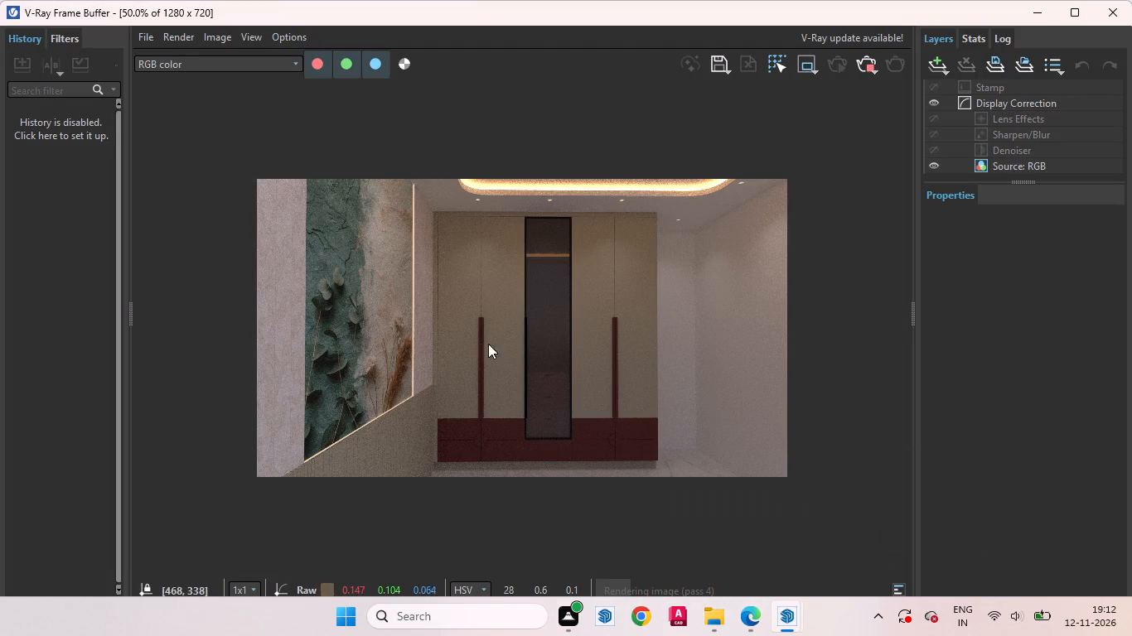
{"action": "scroll", "coordinate": [448, 175], "scroll_direction": "up", "scroll_amount": 1}
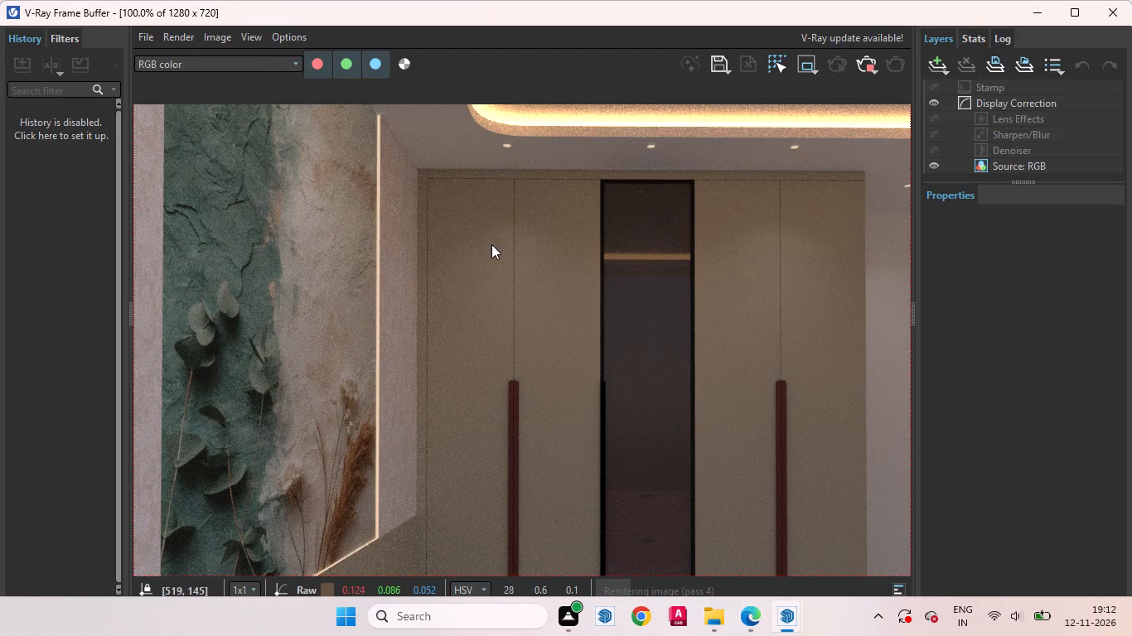
{"action": "scroll", "coordinate": [399, 277], "scroll_direction": "down", "scroll_amount": 1}
{"action": "scroll", "coordinate": [593, 195], "scroll_direction": "up", "scroll_amount": 1}
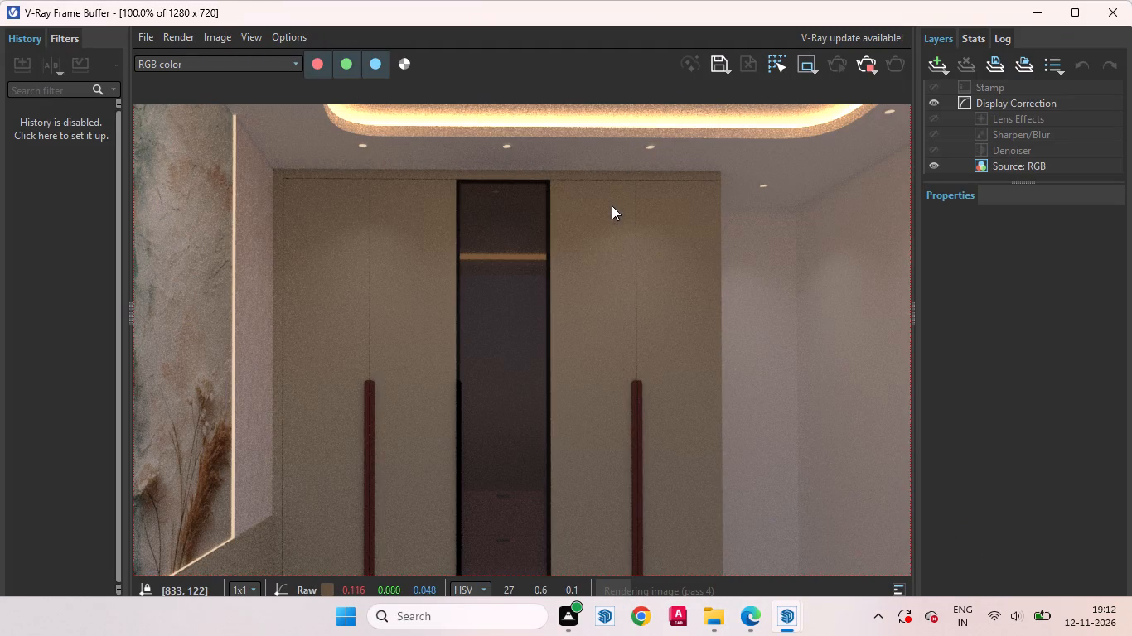
{"action": "scroll", "coordinate": [323, 281], "scroll_direction": "down", "scroll_amount": 1}
{"action": "scroll", "coordinate": [597, 287], "scroll_direction": "up", "scroll_amount": 1}
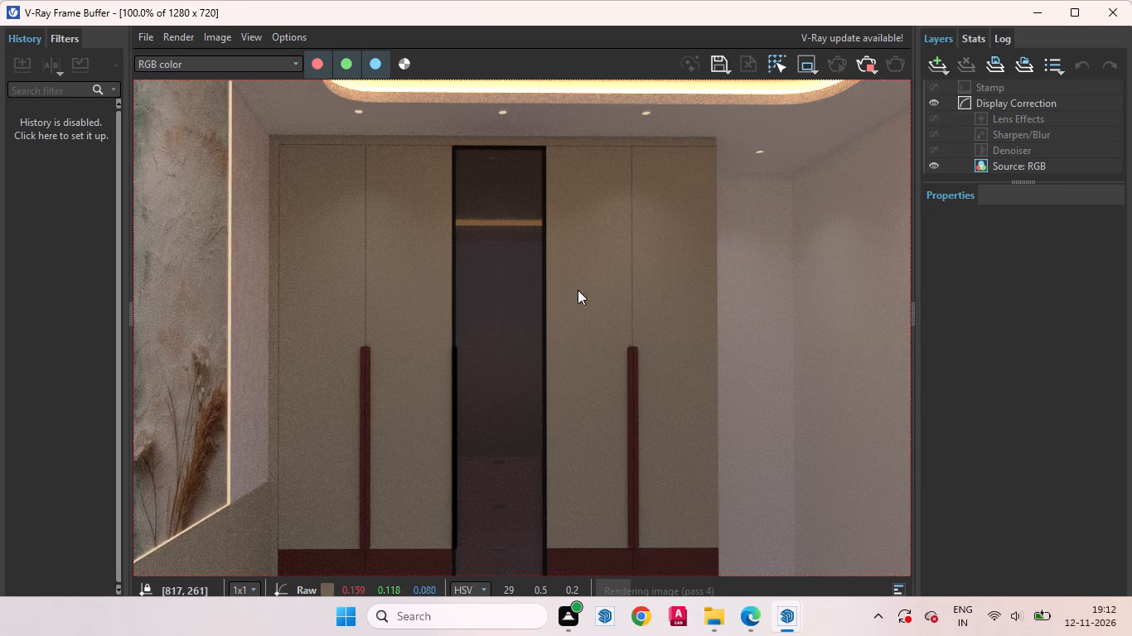
{"action": "scroll", "coordinate": [525, 300], "scroll_direction": "down", "scroll_amount": 1}
{"action": "scroll", "coordinate": [637, 473], "scroll_direction": "up", "scroll_amount": 1}
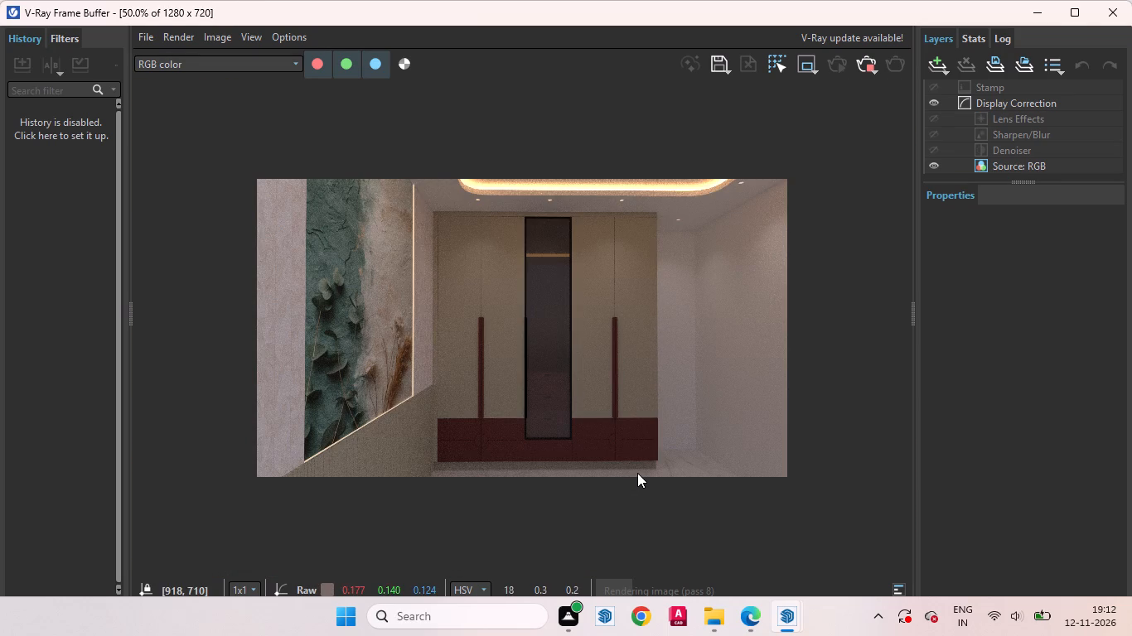
{"action": "scroll", "coordinate": [609, 523], "scroll_direction": "up", "scroll_amount": 2}
{"action": "scroll", "coordinate": [595, 487], "scroll_direction": "down", "scroll_amount": 2}
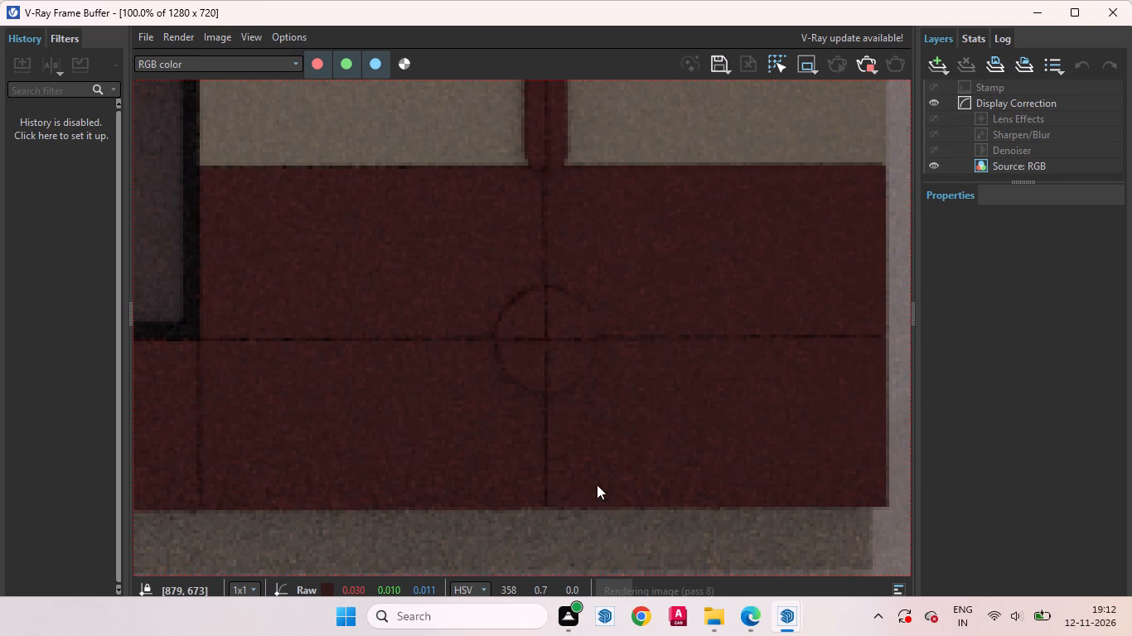
{"action": "scroll", "coordinate": [550, 481], "scroll_direction": "down", "scroll_amount": 1}
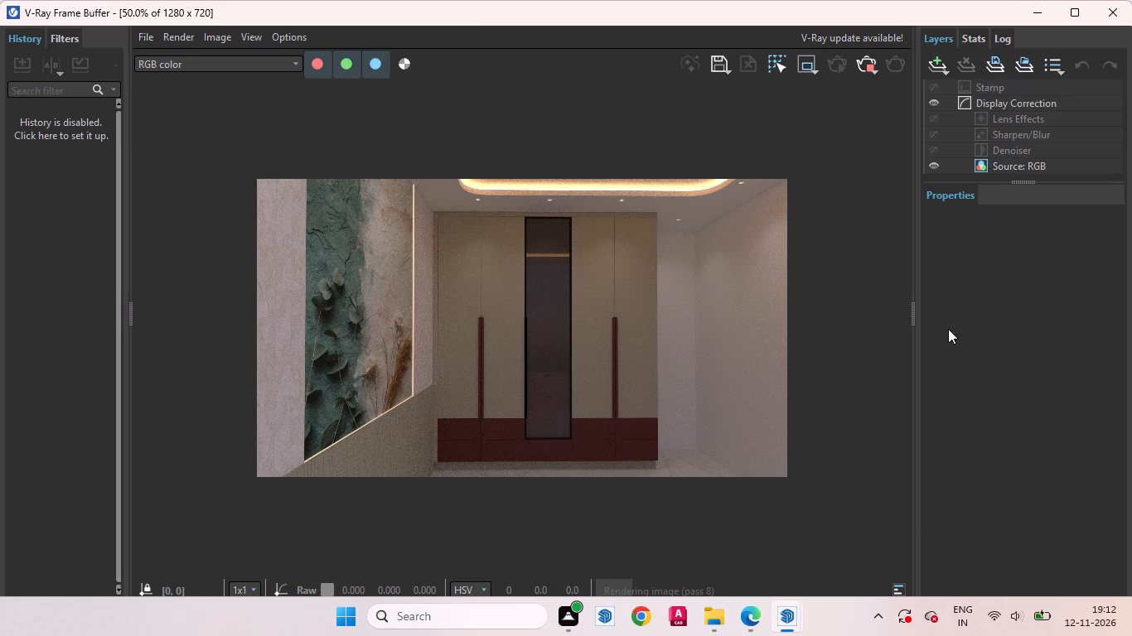
{"action": "left_click", "coordinate": [1038, 15]}
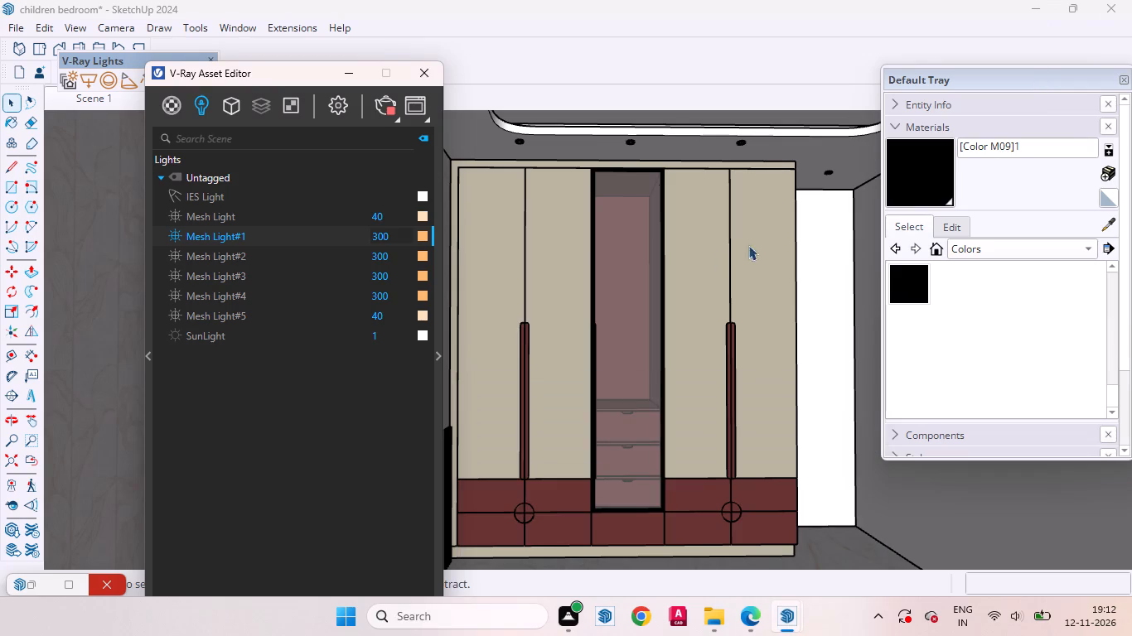
Examine the ceiling slab and the room shell from above and around the outside, checking inside the ceiling group.
{"action": "scroll", "coordinate": [505, 378], "scroll_direction": "down", "scroll_amount": 12}
{"action": "middle_click_drag", "start_coordinate": [738, 441], "coordinate": [472, 590]}
{"action": "scroll", "coordinate": [597, 358], "scroll_direction": "down", "scroll_amount": 8}
{"action": "middle_click_drag", "start_coordinate": [657, 437], "coordinate": [594, 453]}
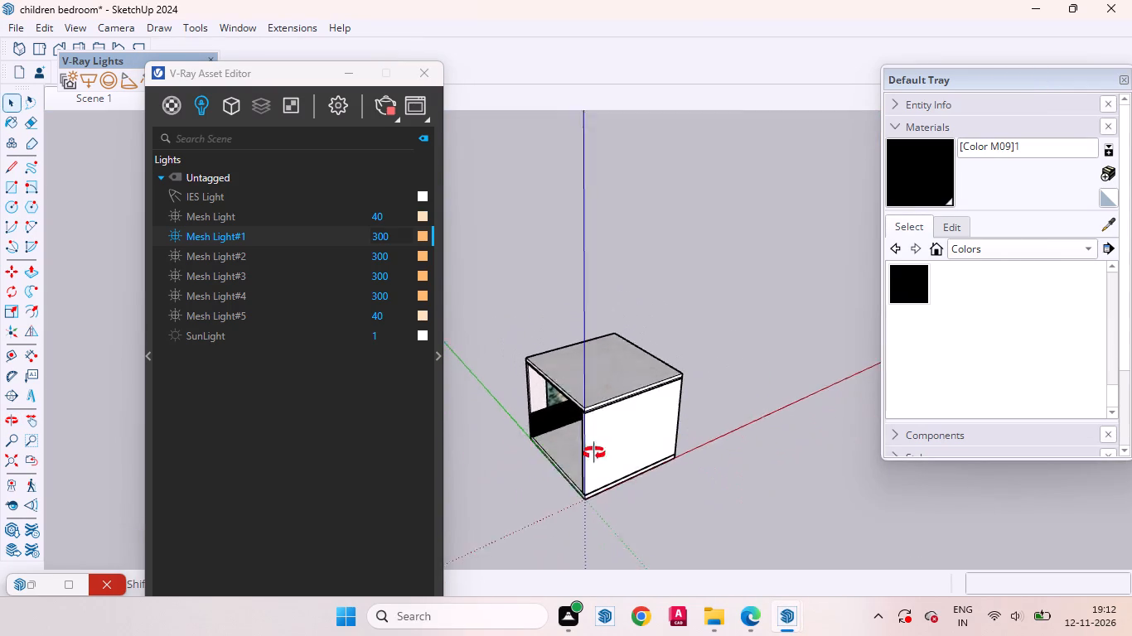
{"action": "middle_click_drag", "start_coordinate": [594, 453], "coordinate": [538, 468]}
{"action": "scroll", "coordinate": [591, 359], "scroll_direction": "up", "scroll_amount": 3}
{"action": "double_click", "coordinate": [626, 402]}
{"action": "left_click", "coordinate": [594, 395]}
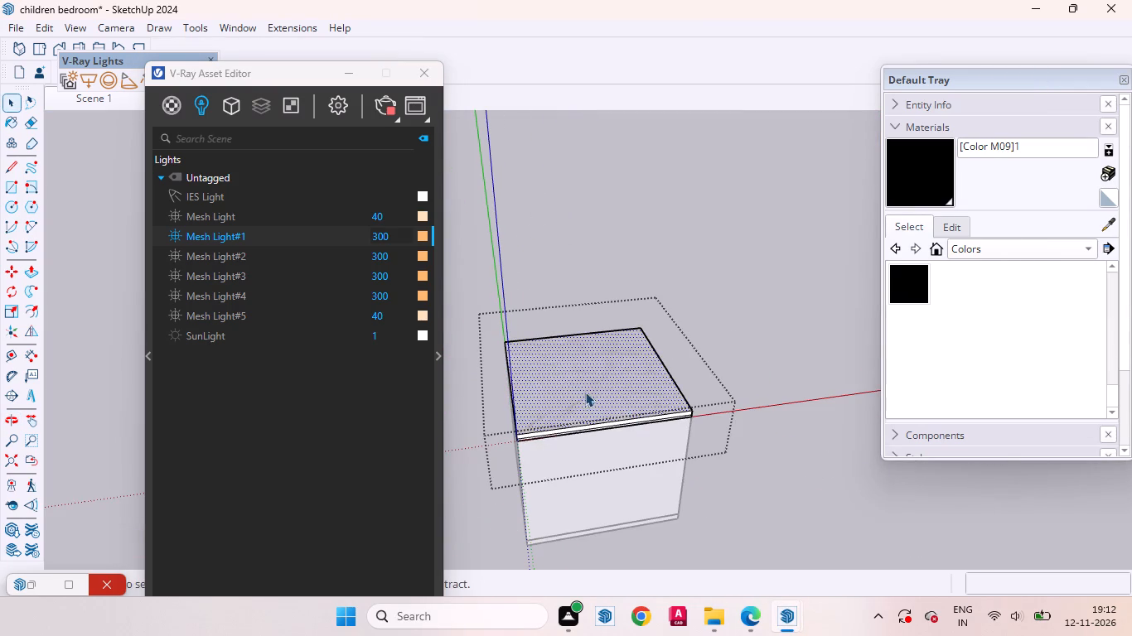
{"action": "middle_click_drag", "start_coordinate": [576, 393], "coordinate": [768, 387]}
{"action": "left_click", "coordinate": [790, 479]}
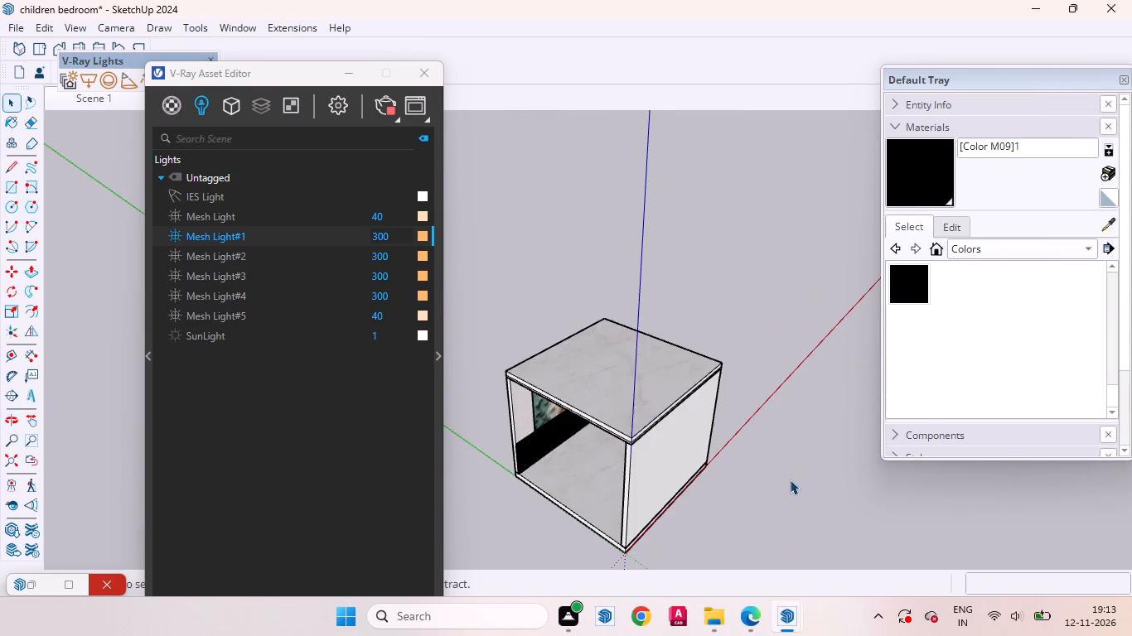
{"action": "middle_click_drag", "start_coordinate": [568, 412], "coordinate": [876, 507]}
{"action": "left_click", "coordinate": [626, 358]}
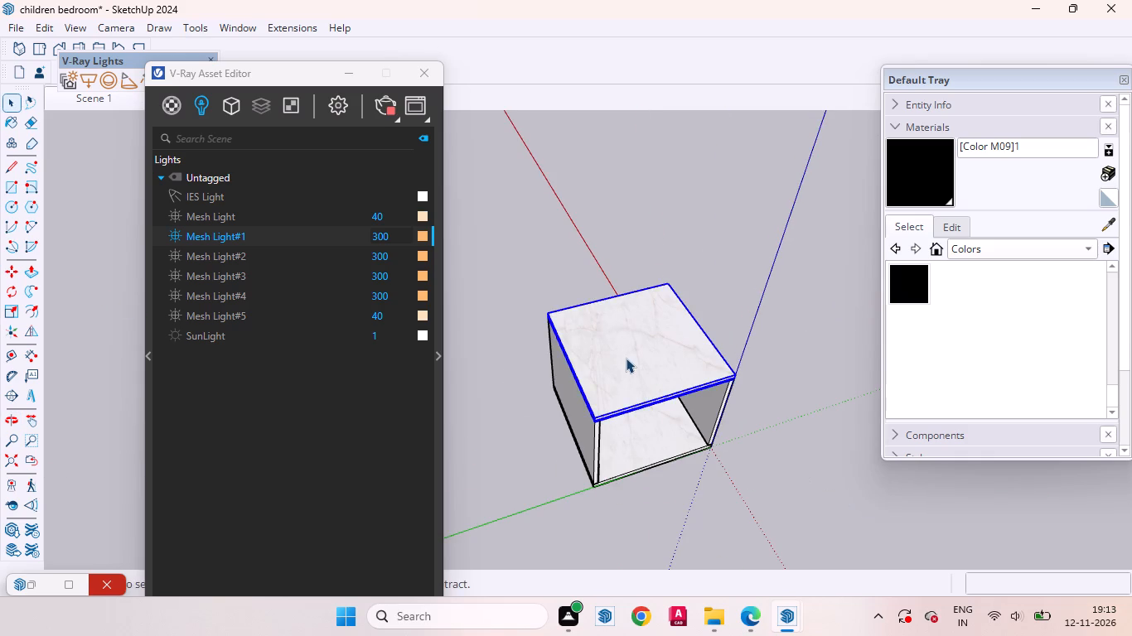
{"action": "middle_click_drag", "start_coordinate": [721, 407], "coordinate": [390, 402]}
{"action": "scroll", "coordinate": [575, 397], "scroll_direction": "down", "scroll_amount": 8}
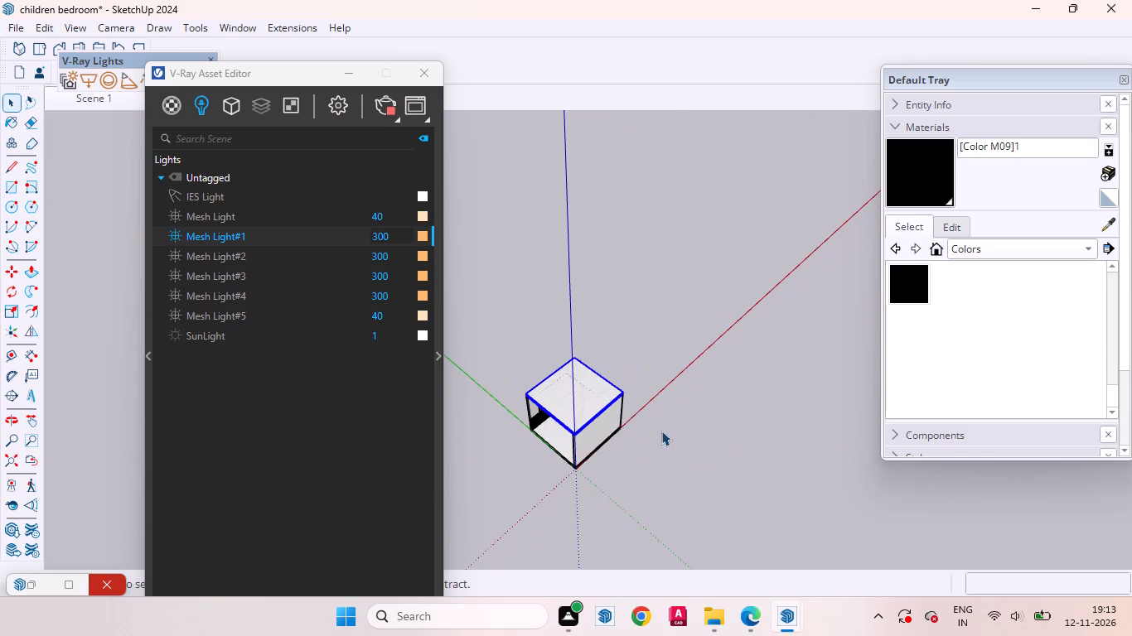
{"action": "middle_click_drag", "start_coordinate": [635, 433], "coordinate": [463, 331]}
{"action": "scroll", "coordinate": [532, 397], "scroll_direction": "down", "scroll_amount": 4}
{"action": "middle_click_drag", "start_coordinate": [661, 400], "coordinate": [501, 347]}
{"action": "scroll", "coordinate": [626, 414], "scroll_direction": "up", "scroll_amount": 3}
{"action": "left_click", "coordinate": [666, 397]}
Examine the room's closed outer wall and ceiling from outside, and return to the Scene 1 view.
{"action": "middle_click_drag", "start_coordinate": [587, 432], "coordinate": [655, 420]}
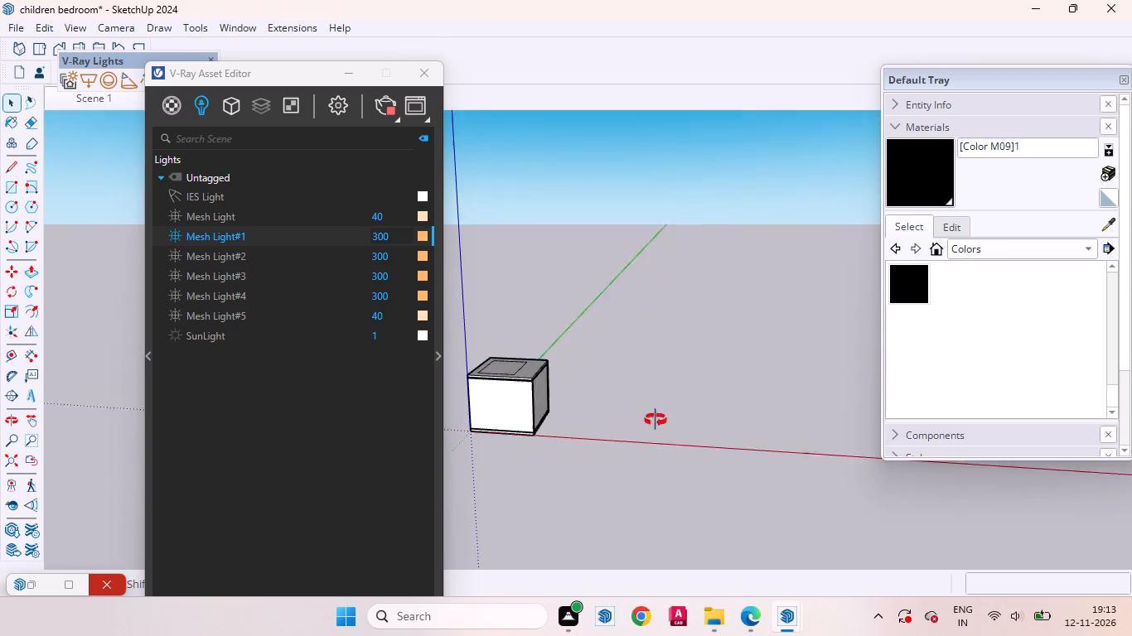
{"action": "middle_click_drag", "start_coordinate": [655, 420], "coordinate": [676, 403]}
{"action": "scroll", "coordinate": [494, 397], "scroll_direction": "up", "scroll_amount": 6}
{"action": "scroll", "coordinate": [651, 405], "scroll_direction": "down", "scroll_amount": 4}
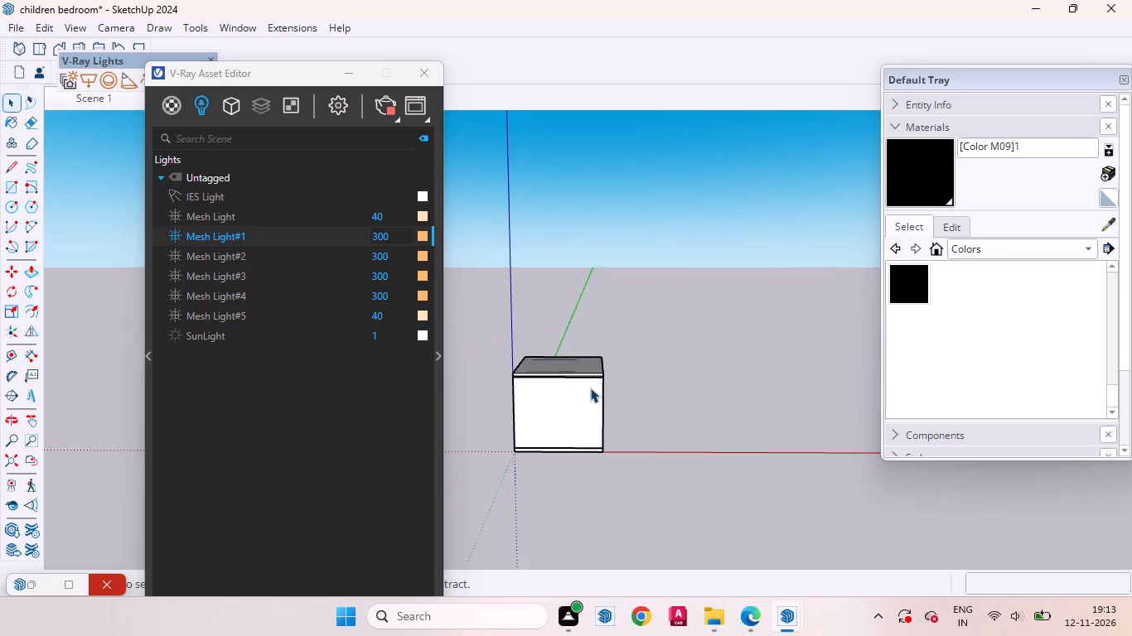
{"action": "middle_click_drag", "start_coordinate": [592, 397], "coordinate": [587, 489]}
{"action": "scroll", "coordinate": [577, 405], "scroll_direction": "up", "scroll_amount": 4}
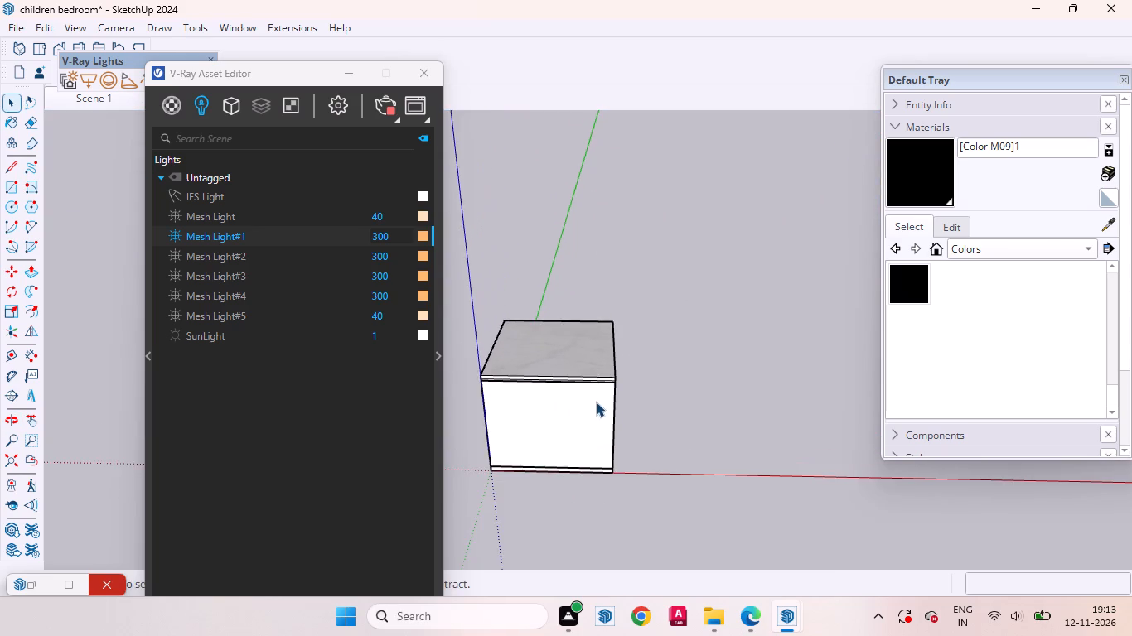
{"action": "scroll", "coordinate": [630, 430], "scroll_direction": "down", "scroll_amount": 11}
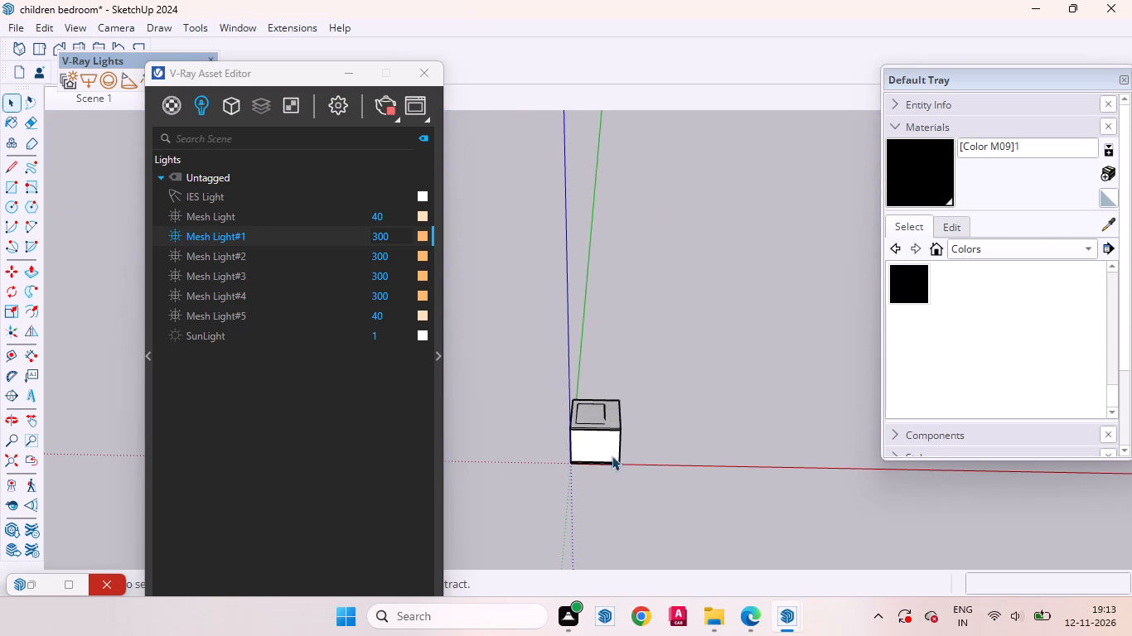
{"action": "scroll", "coordinate": [612, 441], "scroll_direction": "down", "scroll_amount": 3}
{"action": "scroll", "coordinate": [607, 412], "scroll_direction": "up", "scroll_amount": 2}
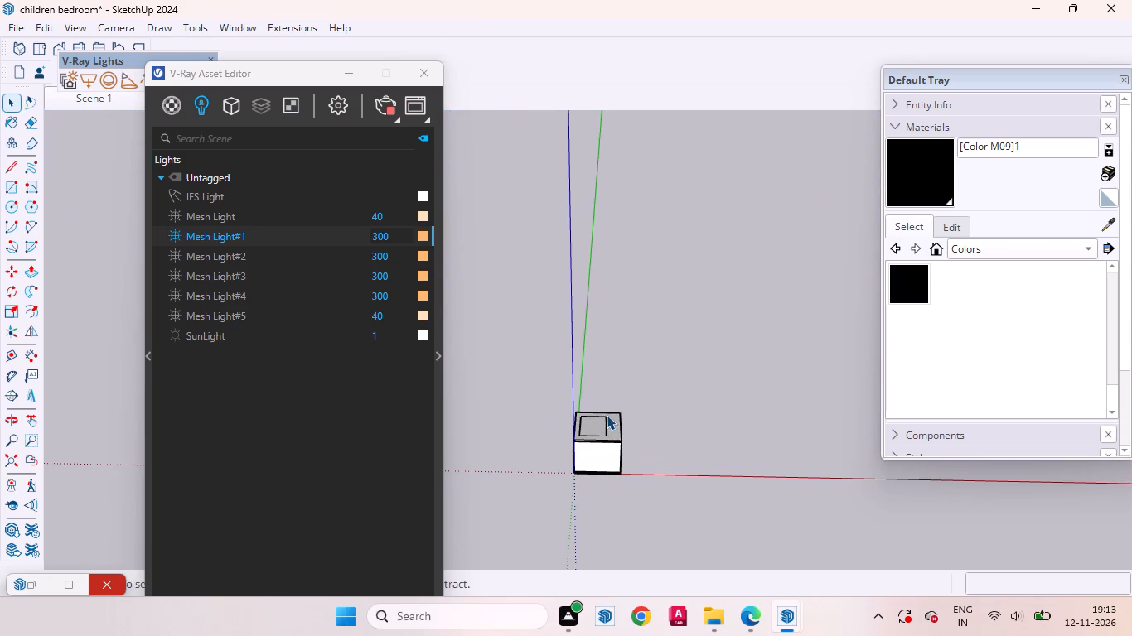
{"action": "left_click", "coordinate": [596, 425]}
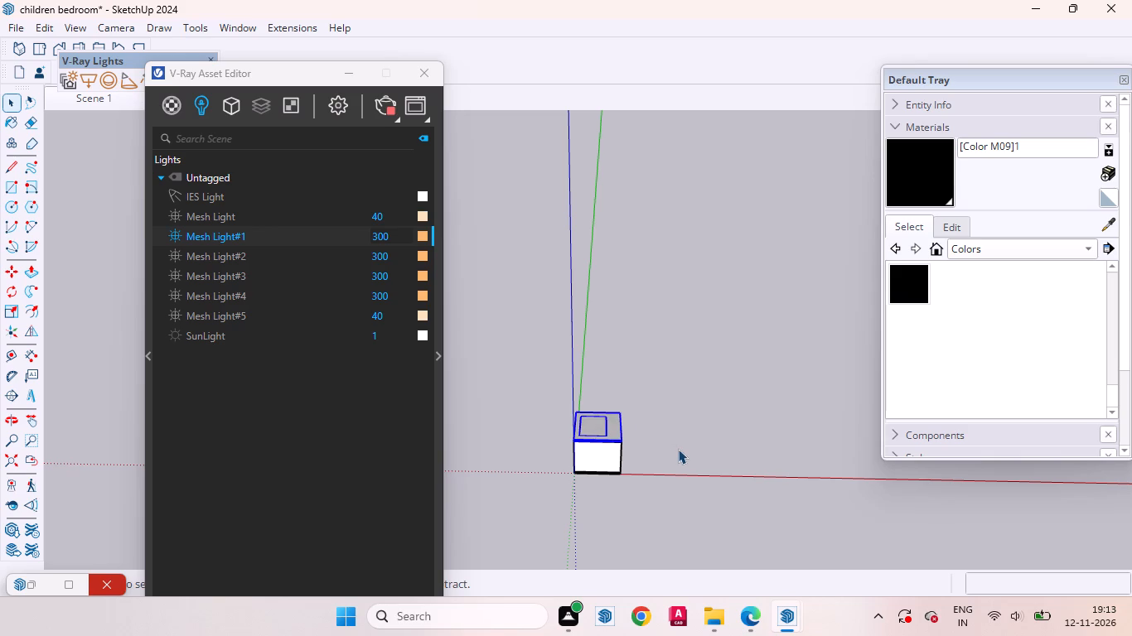
{"action": "left_click", "coordinate": [666, 451]}
{"action": "middle_click_drag", "start_coordinate": [556, 465], "coordinate": [878, 402]}
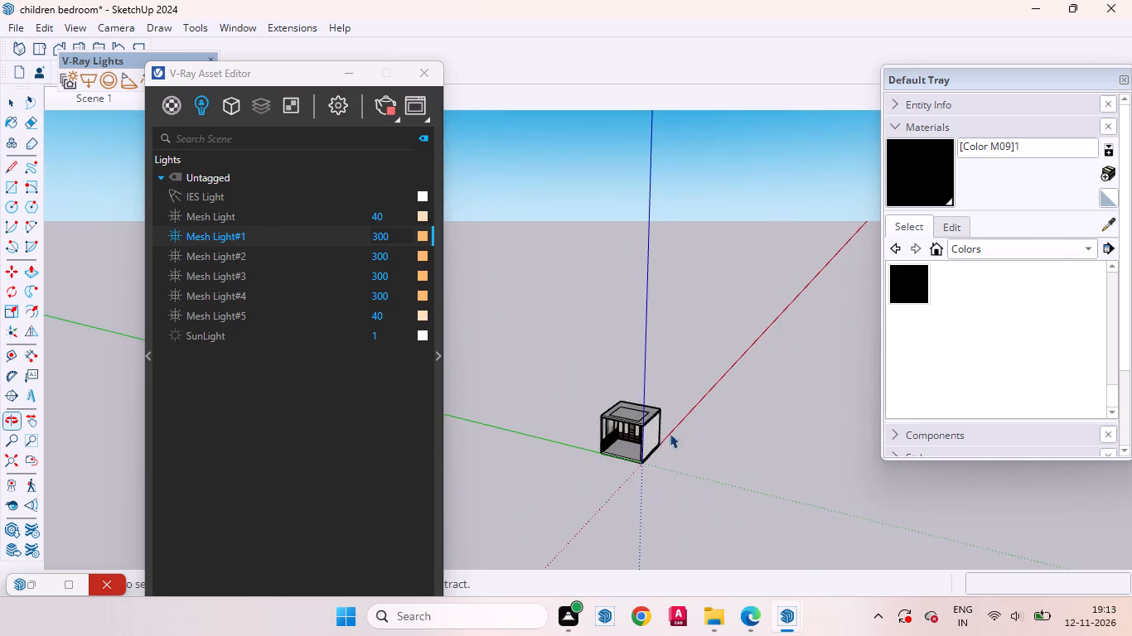
{"action": "scroll", "coordinate": [653, 440], "scroll_direction": "up", "scroll_amount": 6}
{"action": "left_click", "coordinate": [77, 100]}
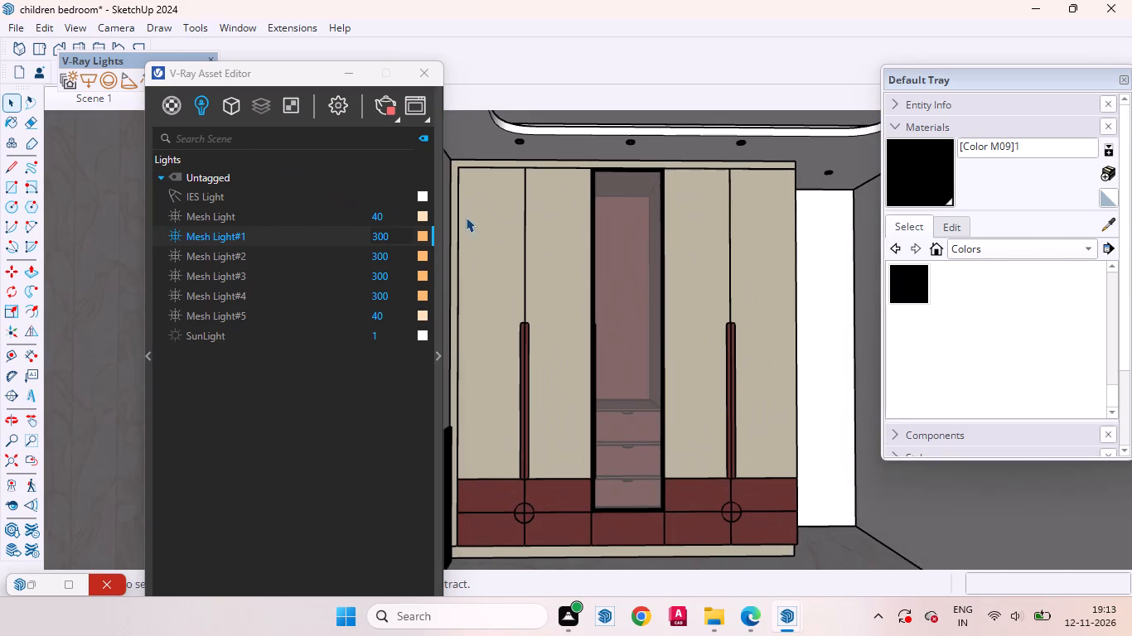
Move the V-Ray Asset Editor window higher so that its bottom edge fits on the screen.
{"action": "left_click_drag", "start_coordinate": [294, 81], "coordinate": [254, 58]}
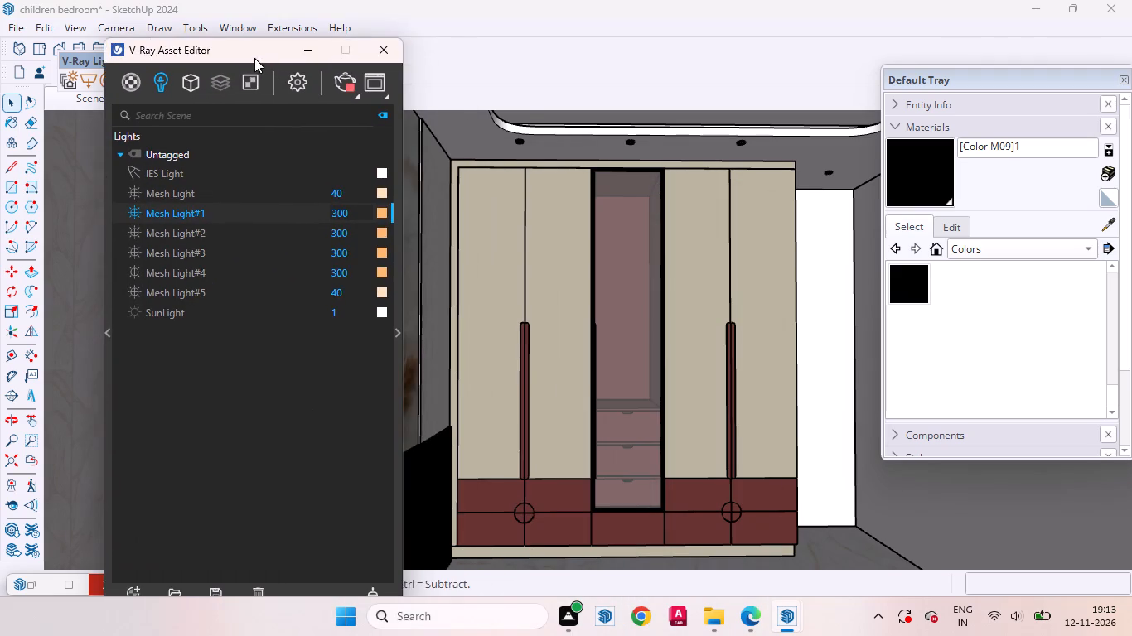
{"action": "left_click_drag", "start_coordinate": [254, 58], "coordinate": [290, 51]}
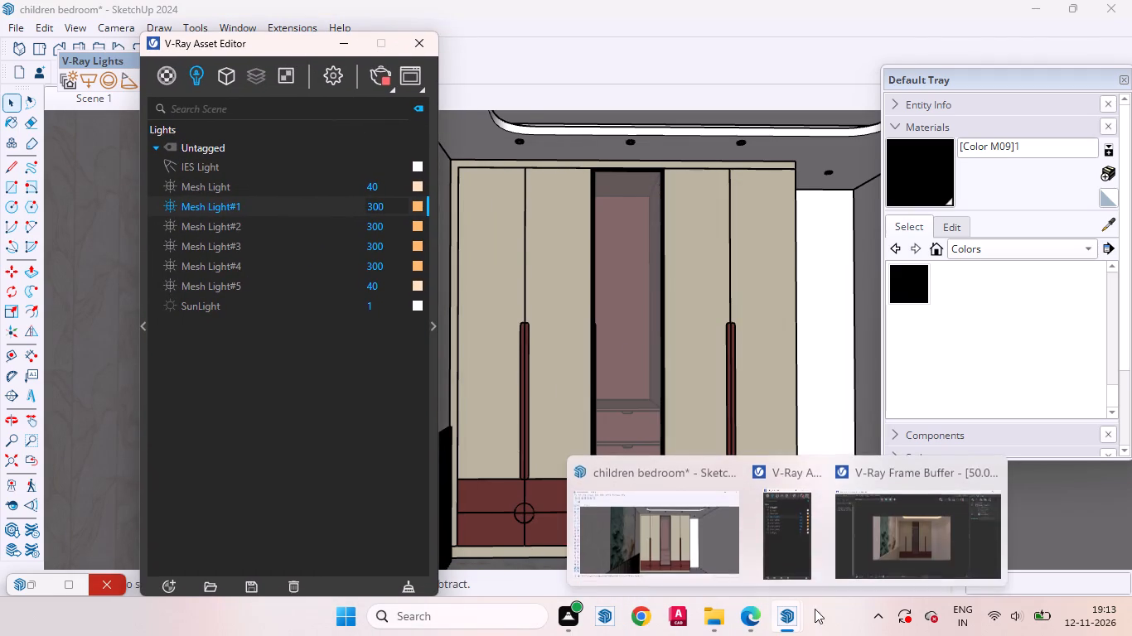
Reopen the frame buffer and inspect the render up close around the wardrobe handles, glass drawers, red base and floor.
{"action": "left_click", "coordinate": [923, 550]}
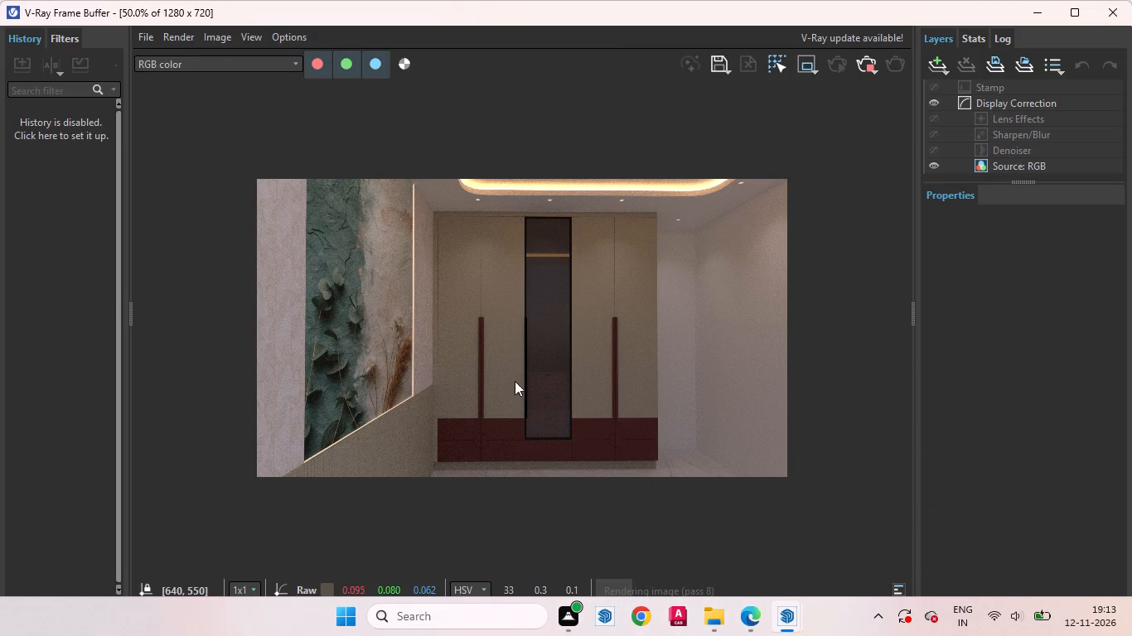
{"action": "scroll", "coordinate": [523, 426], "scroll_direction": "up", "scroll_amount": 2}
{"action": "scroll", "coordinate": [522, 436], "scroll_direction": "down", "scroll_amount": 2}
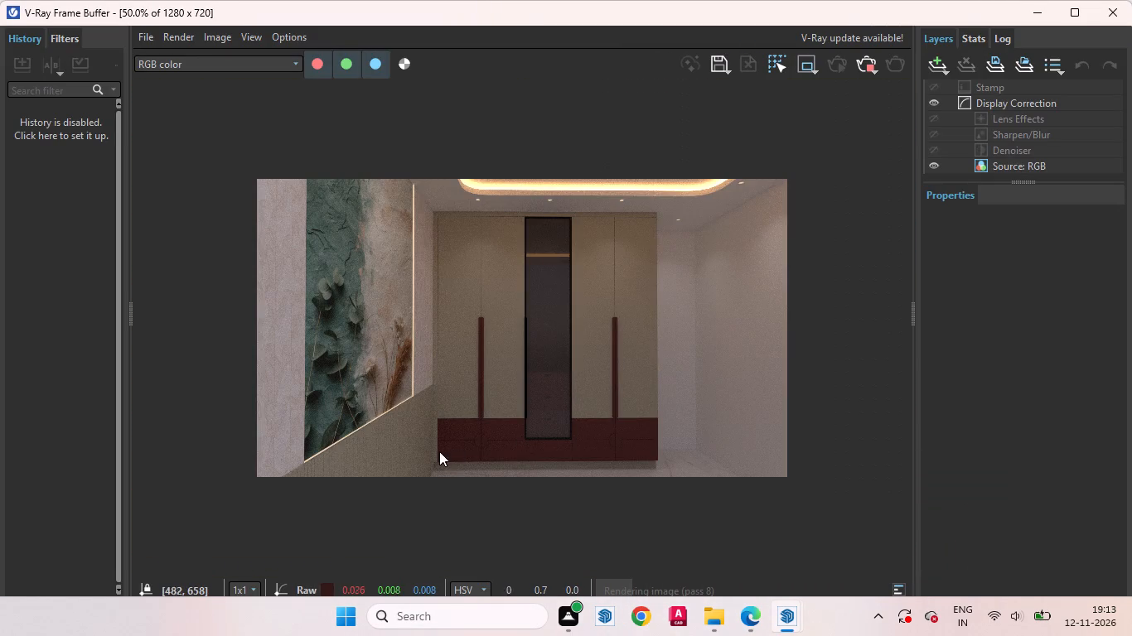
{"action": "scroll", "coordinate": [472, 436], "scroll_direction": "up", "scroll_amount": 3}
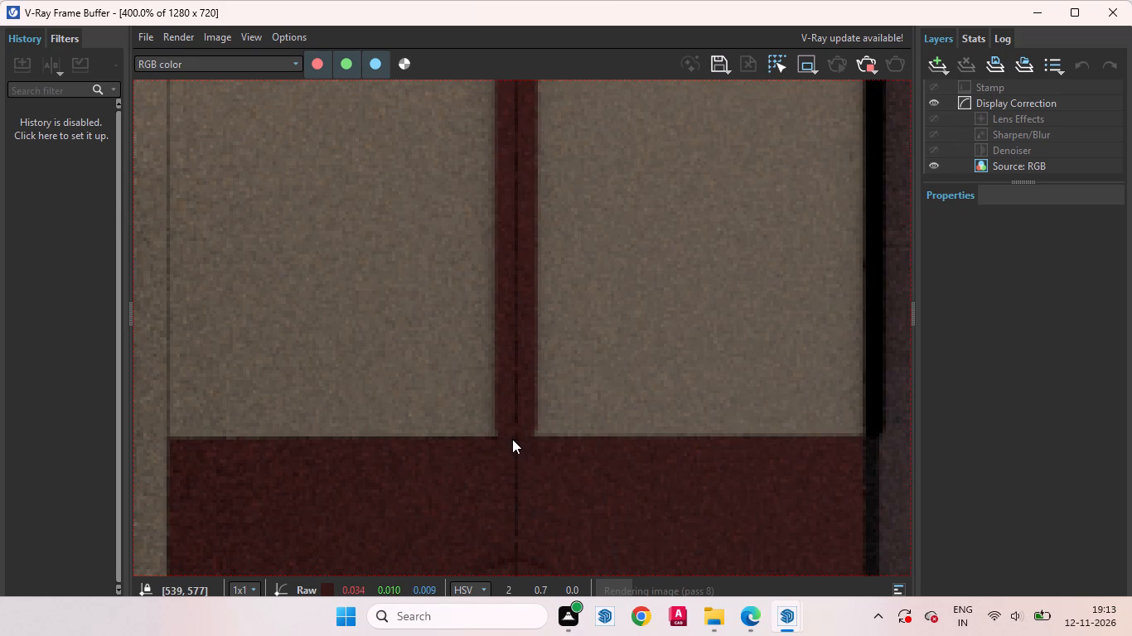
{"action": "scroll", "coordinate": [512, 441], "scroll_direction": "up", "scroll_amount": 2}
{"action": "scroll", "coordinate": [431, 449], "scroll_direction": "down", "scroll_amount": 5}
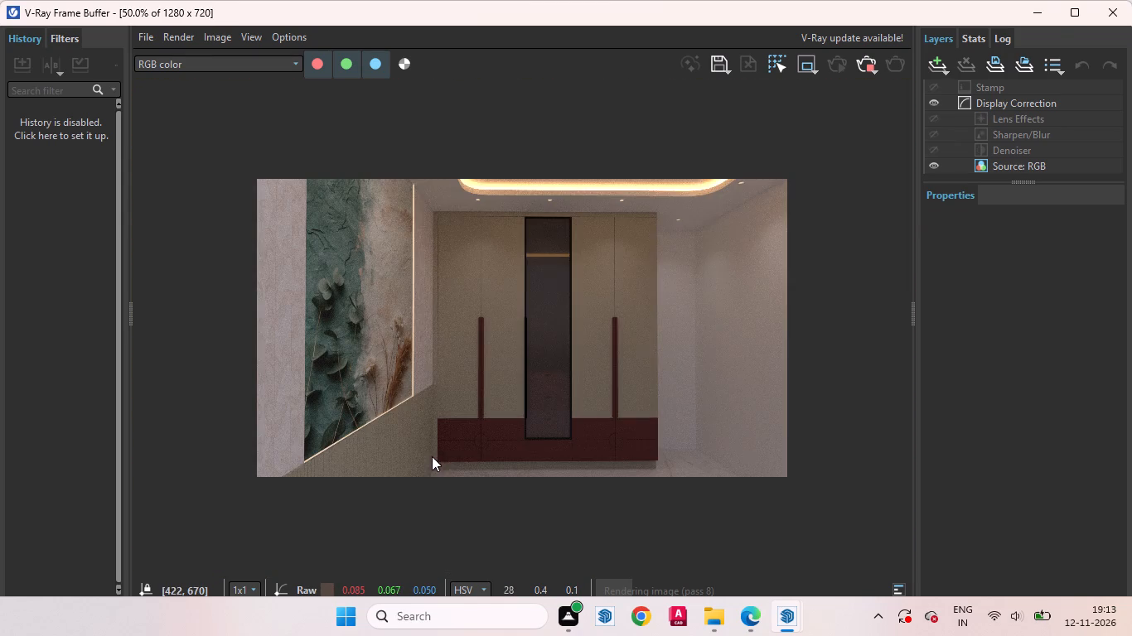
{"action": "scroll", "coordinate": [648, 428], "scroll_direction": "up", "scroll_amount": 1}
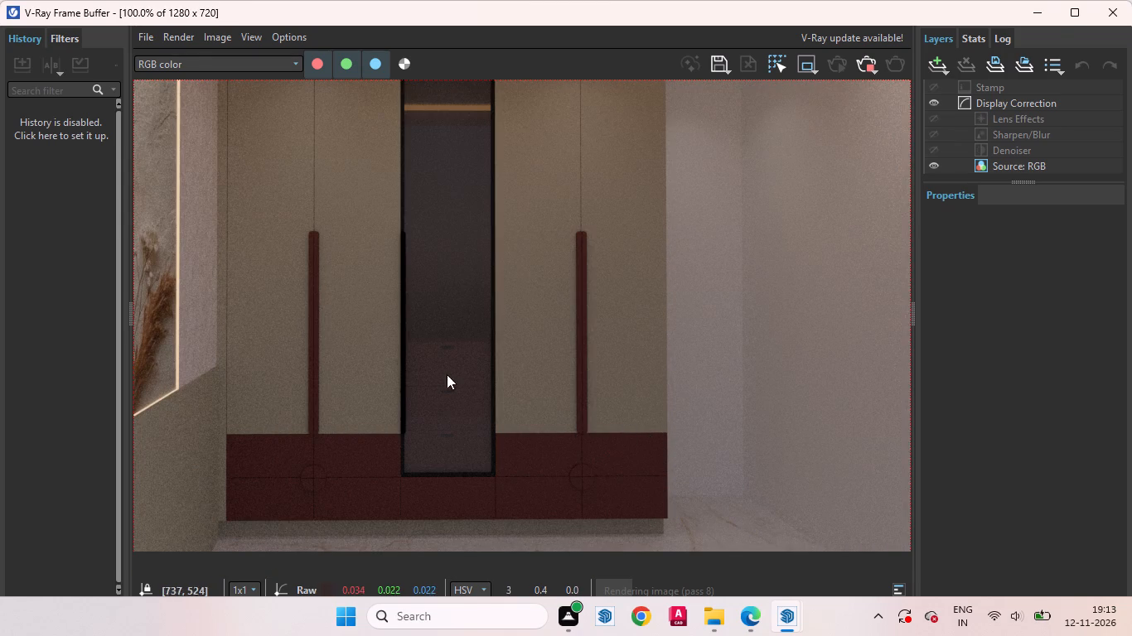
{"action": "scroll", "coordinate": [410, 426], "scroll_direction": "up", "scroll_amount": 1}
{"action": "scroll", "coordinate": [447, 472], "scroll_direction": "down", "scroll_amount": 2}
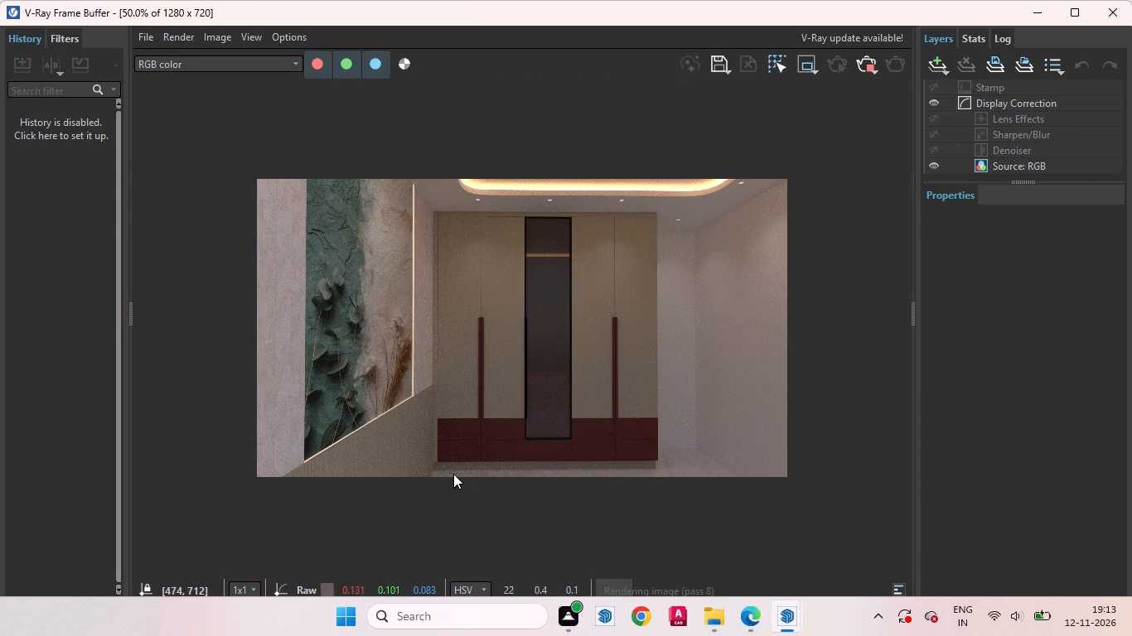
{"action": "scroll", "coordinate": [545, 437], "scroll_direction": "up", "scroll_amount": 2}
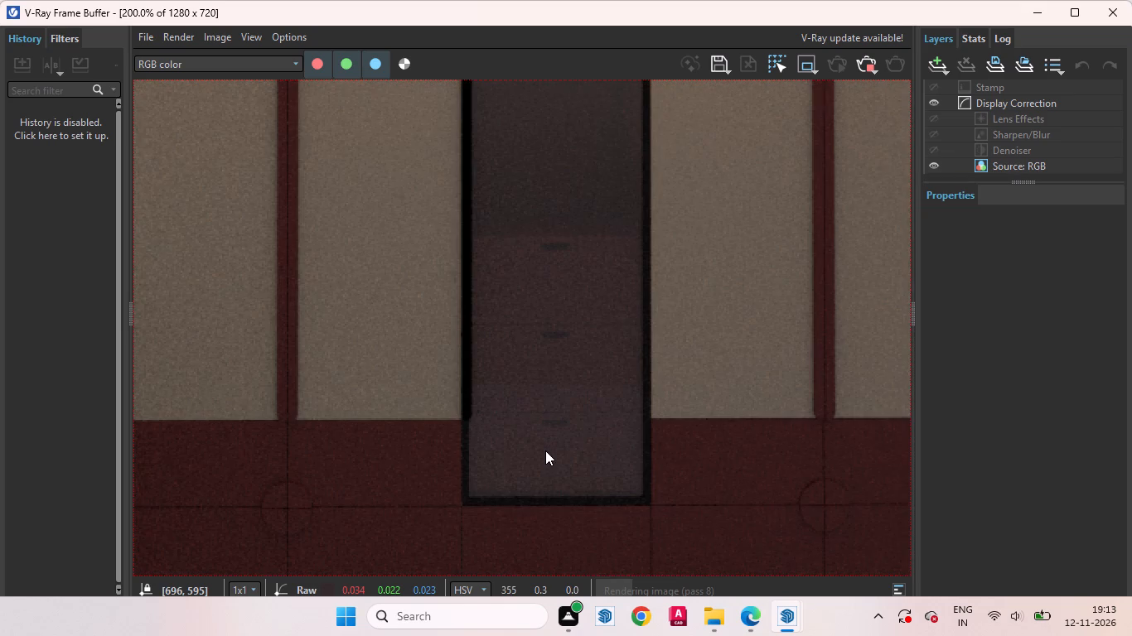
{"action": "scroll", "coordinate": [549, 472], "scroll_direction": "down", "scroll_amount": 2}
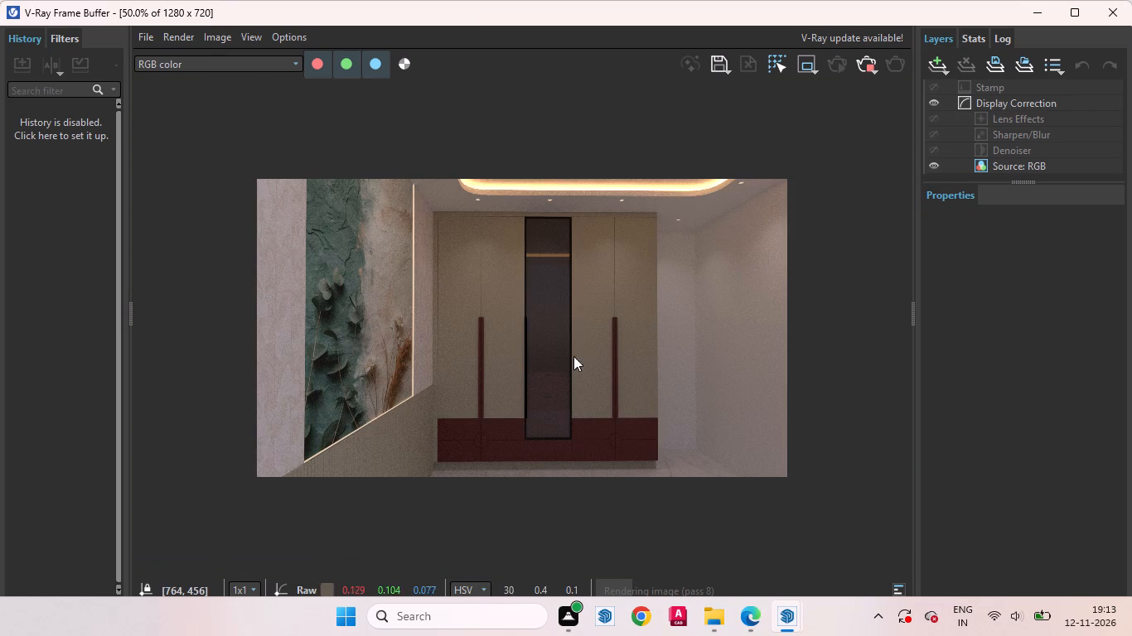
Inspect the Scene 1 render around the botanical mural, its light strip and the headboard panel.
{"action": "middle_click_drag", "start_coordinate": [602, 472], "coordinate": [683, 465]}
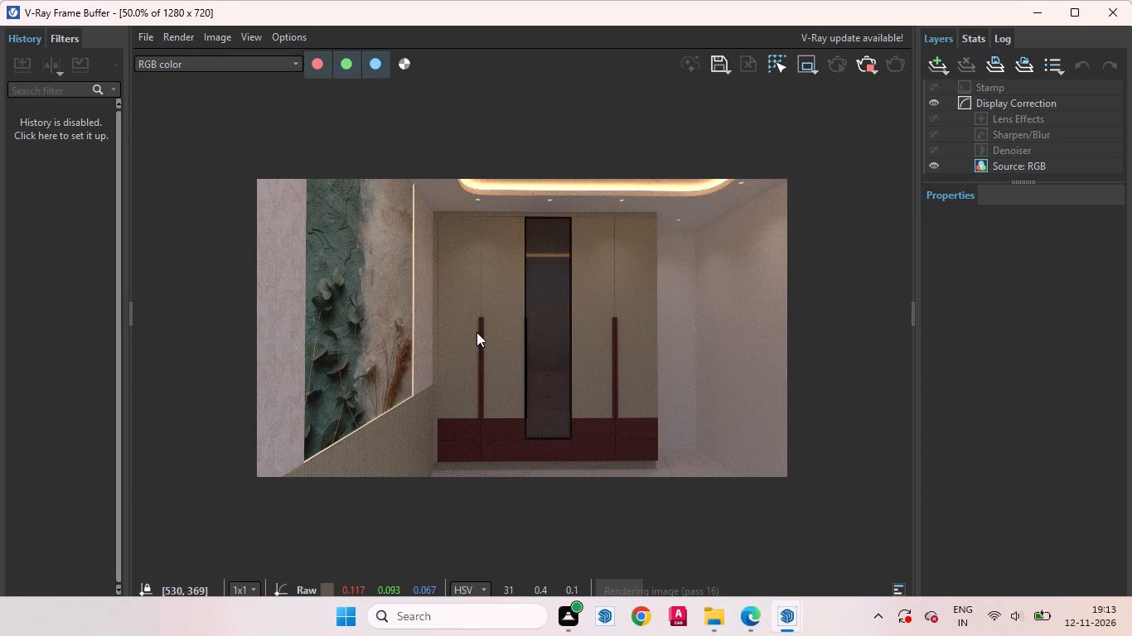
{"action": "middle_click_drag", "start_coordinate": [483, 348], "coordinate": [522, 430]}
{"action": "scroll", "coordinate": [409, 383], "scroll_direction": "up", "scroll_amount": 1}
{"action": "scroll", "coordinate": [423, 416], "scroll_direction": "down", "scroll_amount": 1}
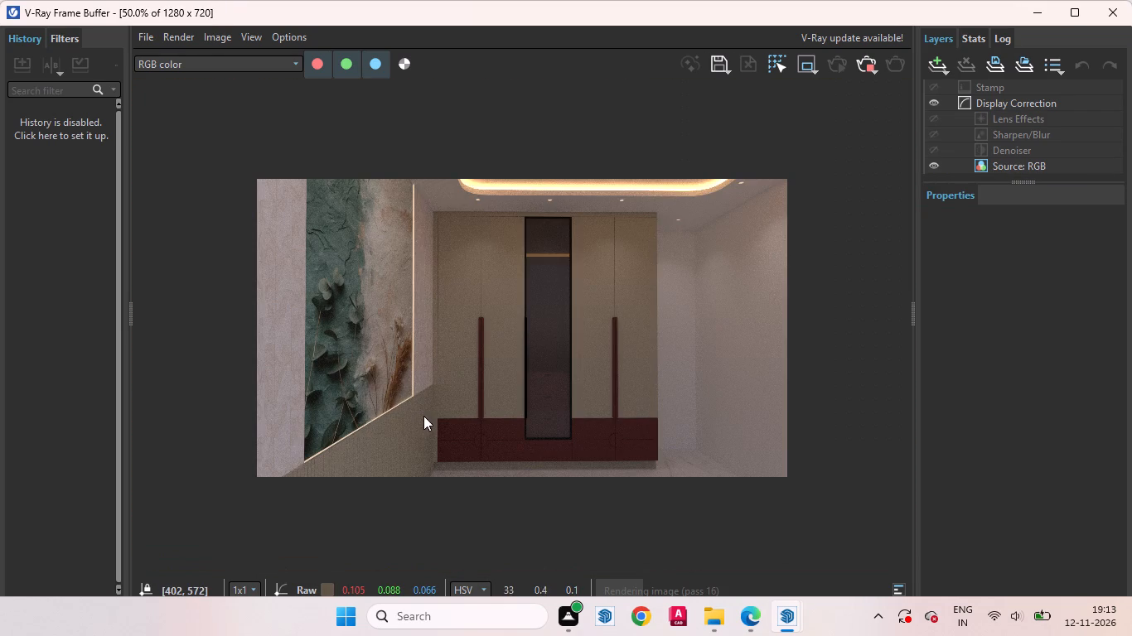
{"action": "middle_click_drag", "start_coordinate": [394, 385], "coordinate": [194, 408]}
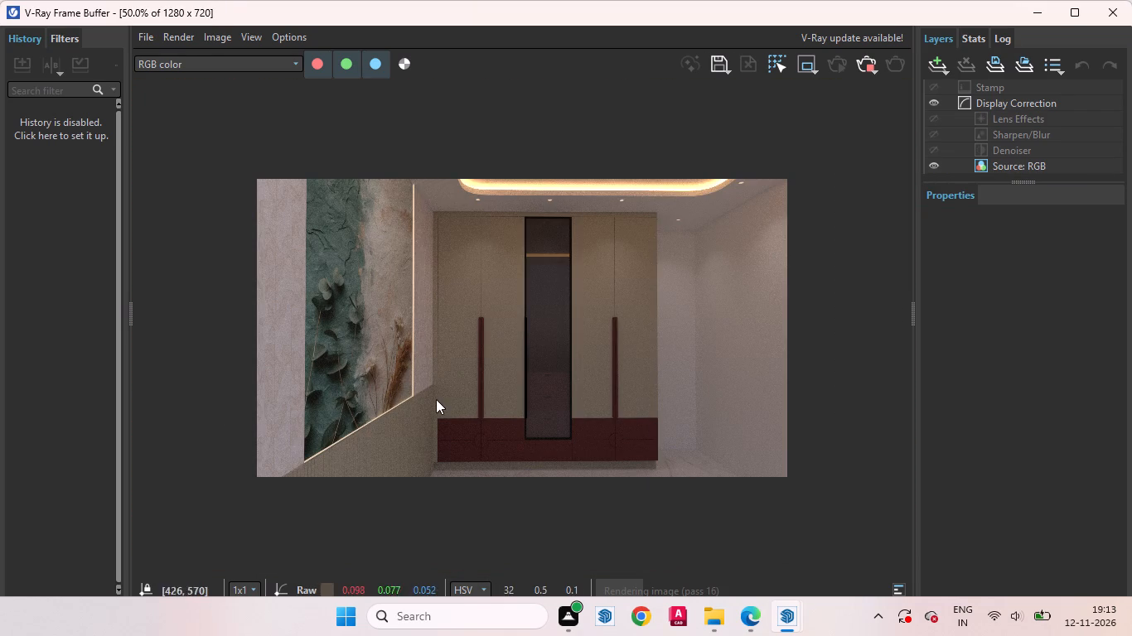
{"action": "scroll", "coordinate": [274, 373], "scroll_direction": "up", "scroll_amount": 2}
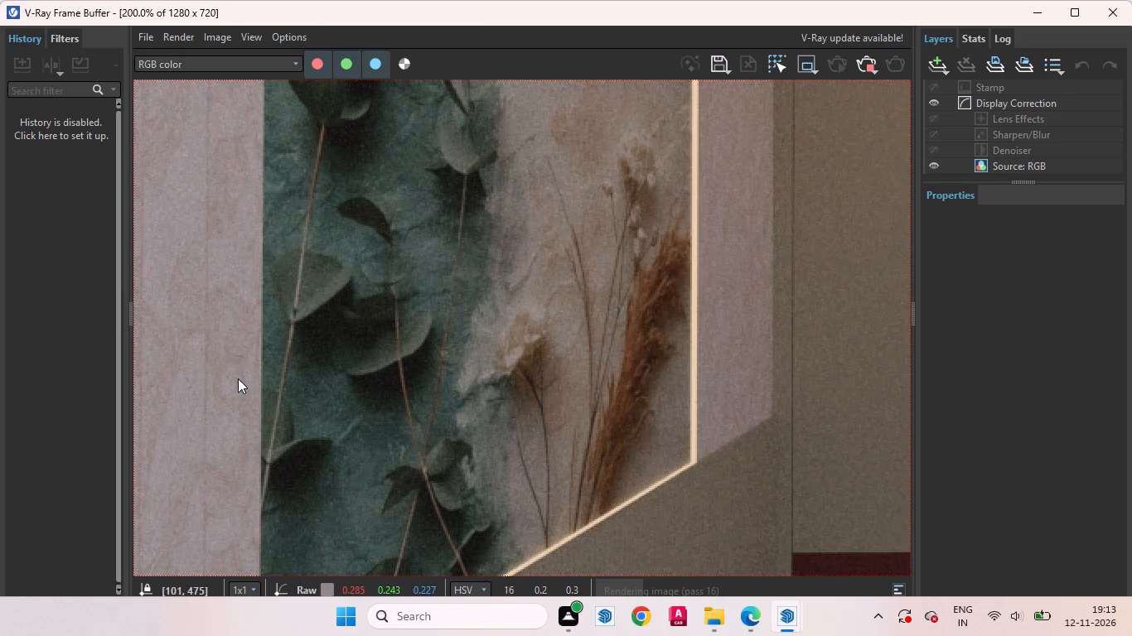
{"action": "scroll", "coordinate": [310, 412], "scroll_direction": "down", "scroll_amount": 1}
{"action": "scroll", "coordinate": [457, 417], "scroll_direction": "down", "scroll_amount": 1}
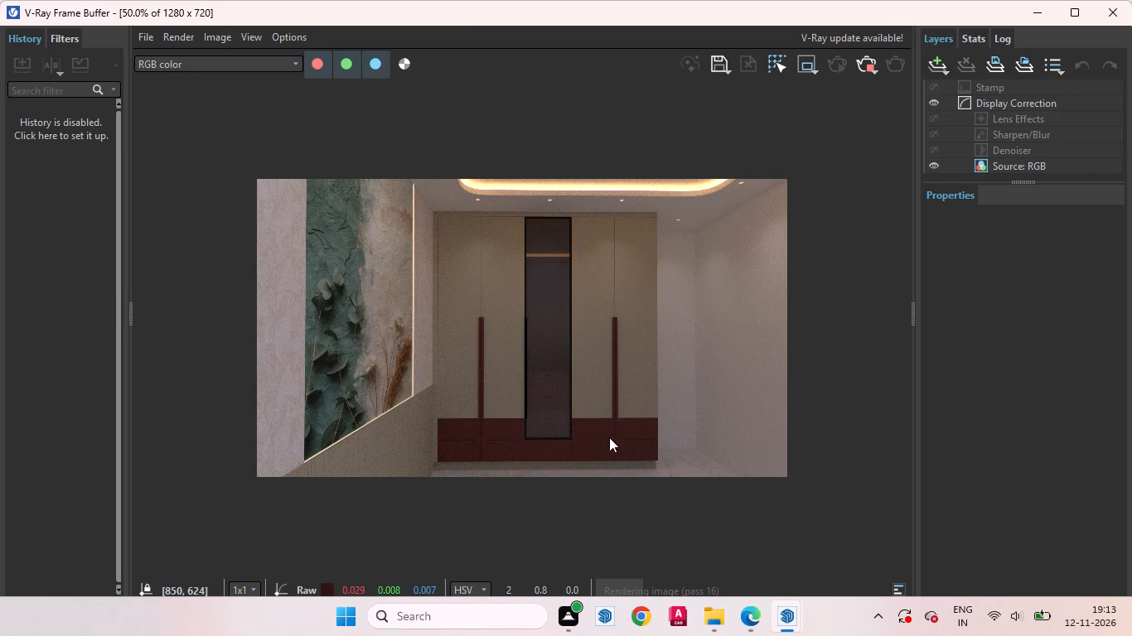
Inspect the render around the wardrobe's red base, handles and glass door, and compare them with the whole image.
{"action": "scroll", "coordinate": [609, 437], "scroll_direction": "up", "scroll_amount": 2}
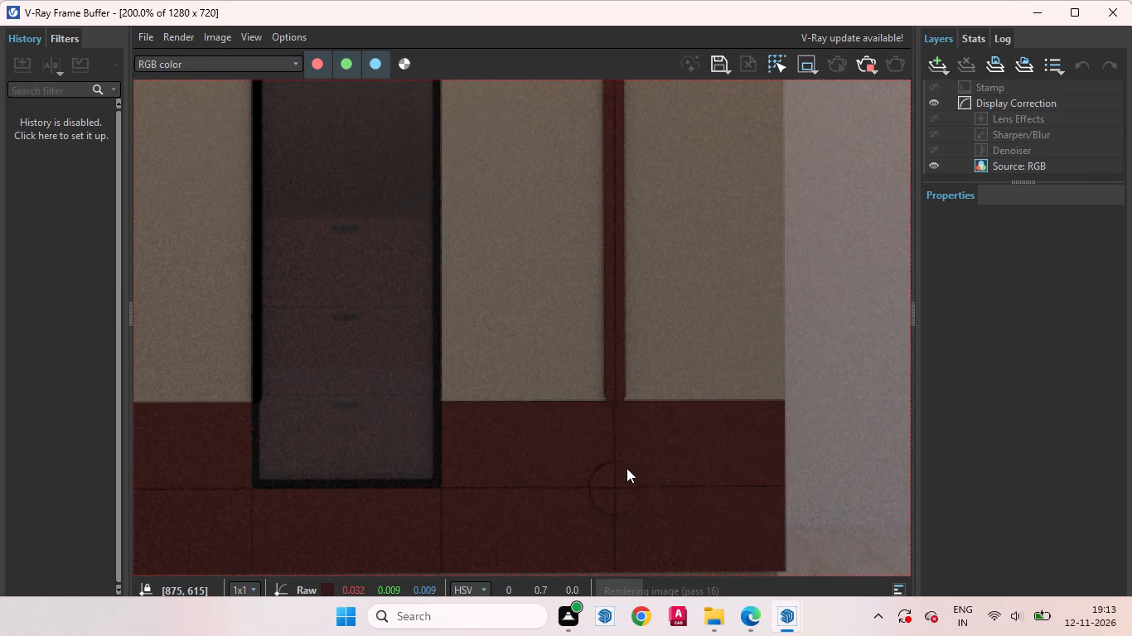
{"action": "scroll", "coordinate": [628, 477], "scroll_direction": "down", "scroll_amount": 2}
{"action": "scroll", "coordinate": [479, 359], "scroll_direction": "up", "scroll_amount": 1}
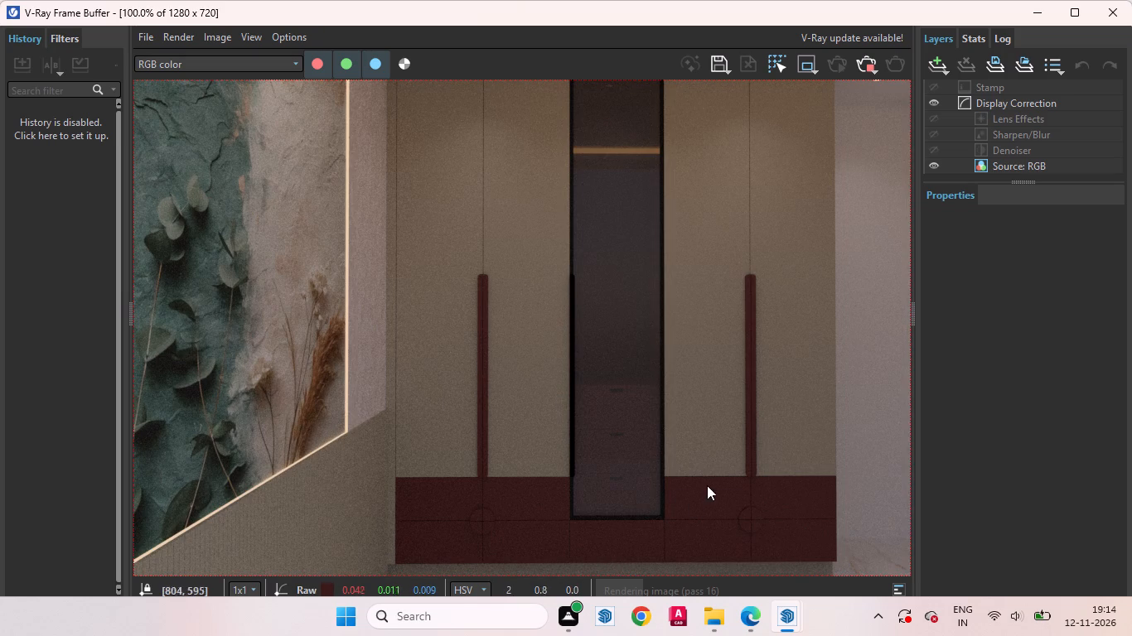
{"action": "scroll", "coordinate": [578, 479], "scroll_direction": "up", "scroll_amount": 2}
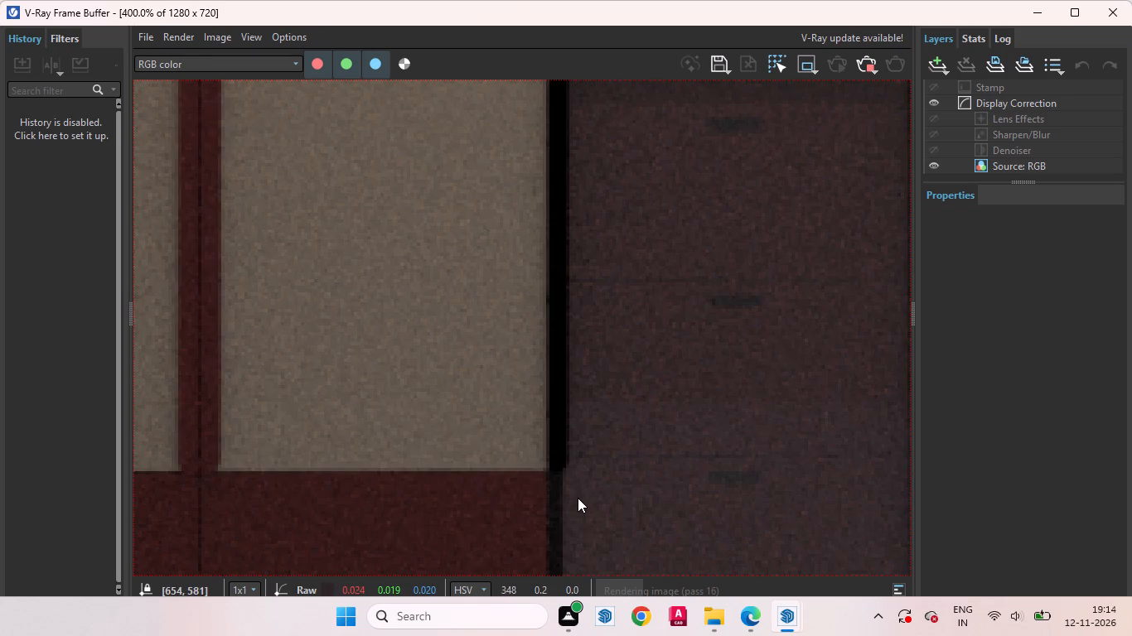
{"action": "scroll", "coordinate": [578, 501], "scroll_direction": "down", "scroll_amount": 2}
{"action": "scroll", "coordinate": [624, 397], "scroll_direction": "down", "scroll_amount": 1}
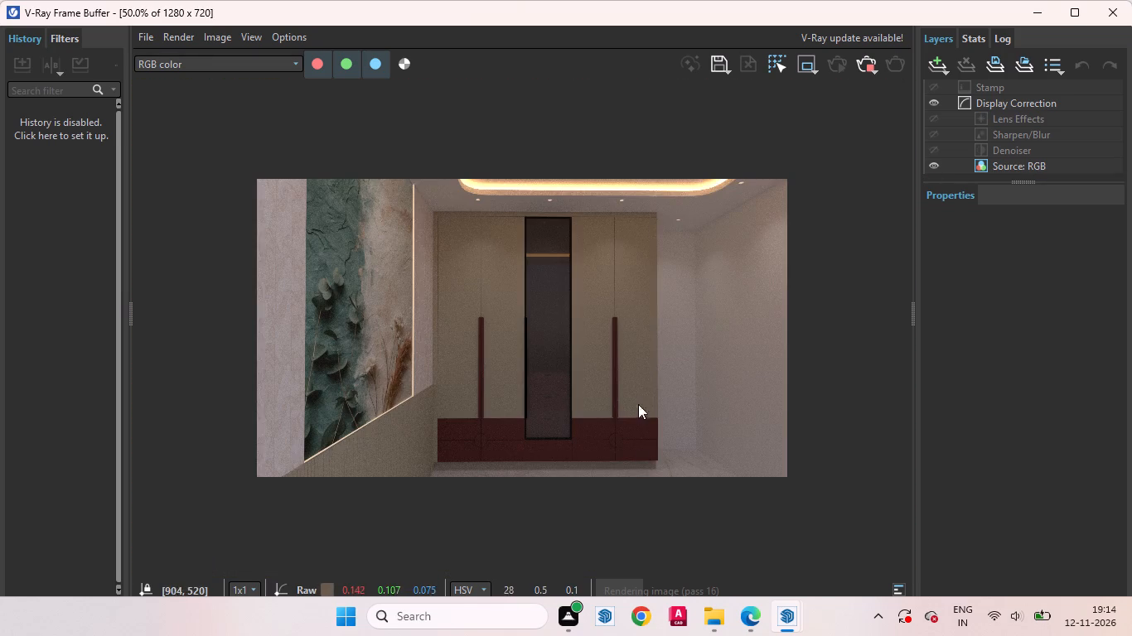
{"action": "scroll", "coordinate": [636, 463], "scroll_direction": "up", "scroll_amount": 1}
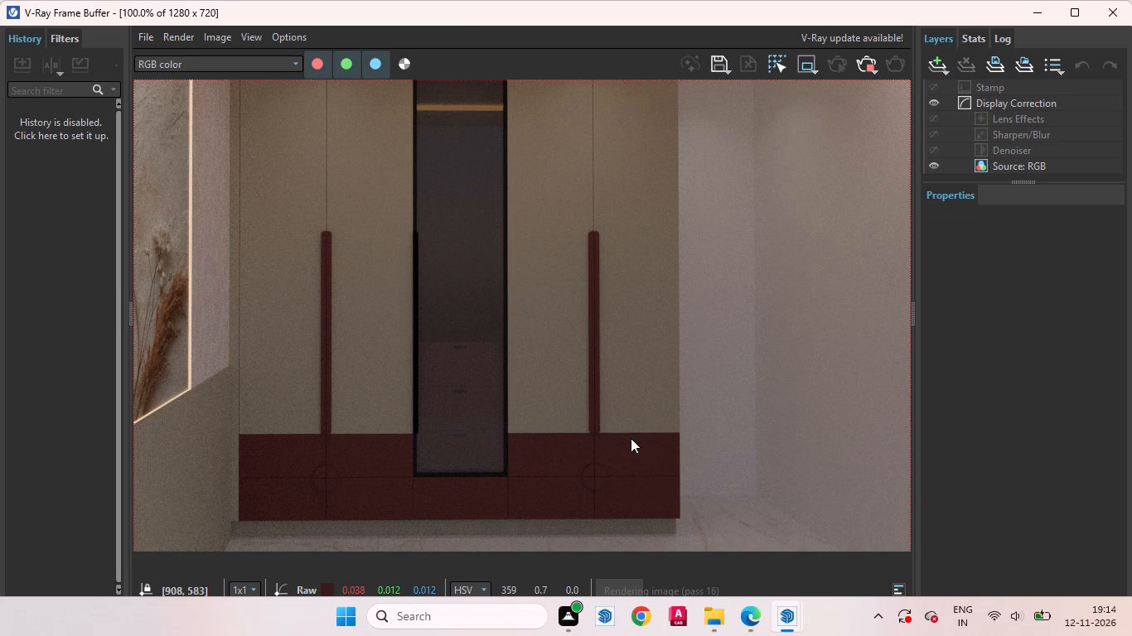
{"action": "scroll", "coordinate": [691, 449], "scroll_direction": "down", "scroll_amount": 1}
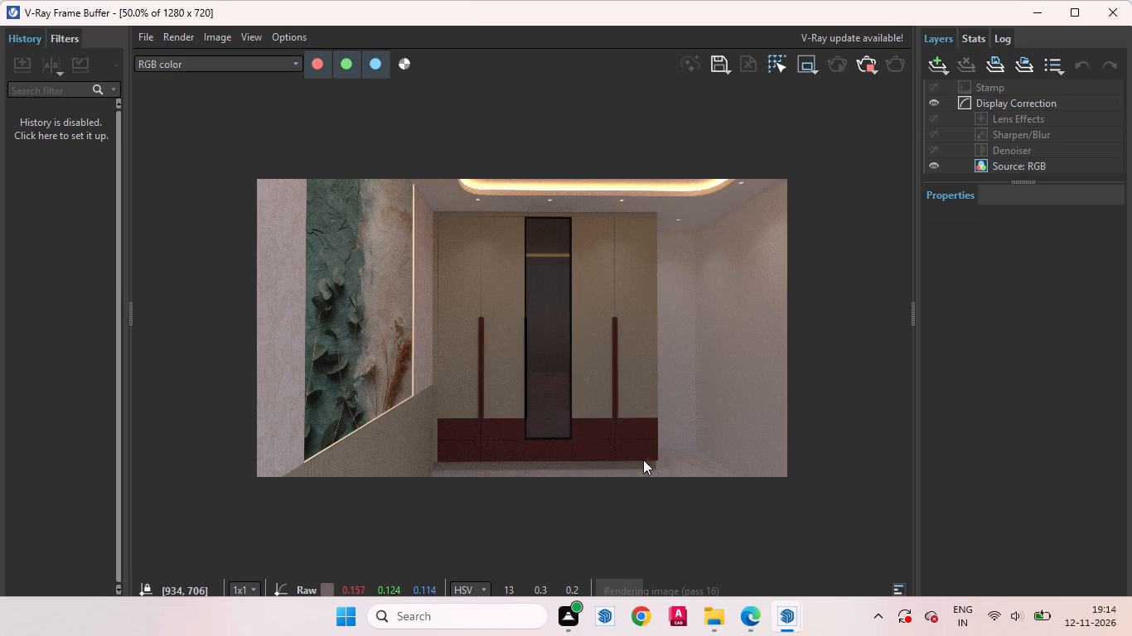
{"action": "scroll", "coordinate": [438, 214], "scroll_direction": "up", "scroll_amount": 1}
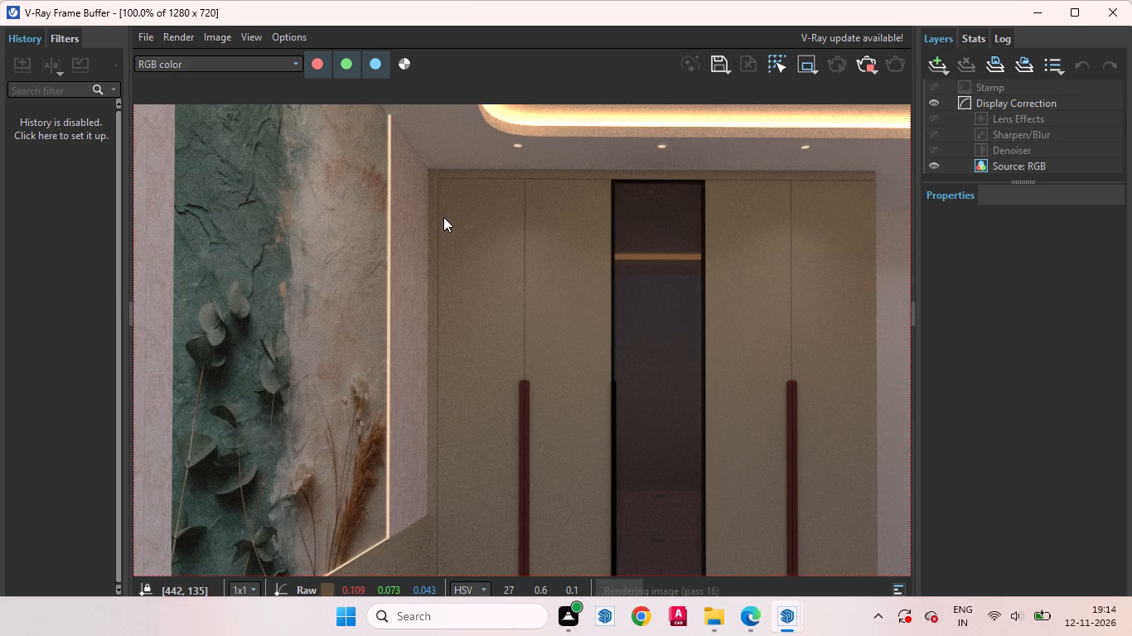
{"action": "scroll", "coordinate": [459, 232], "scroll_direction": "down", "scroll_amount": 1}
{"action": "scroll", "coordinate": [530, 462], "scroll_direction": "up", "scroll_amount": 2}
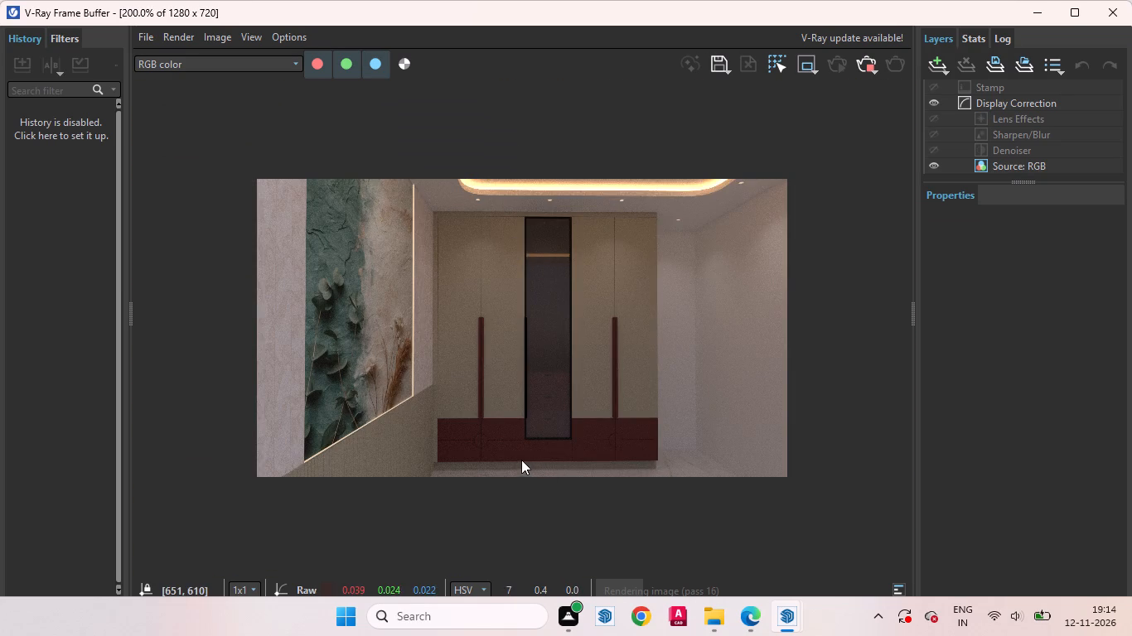
{"action": "scroll", "coordinate": [530, 456], "scroll_direction": "down", "scroll_amount": 2}
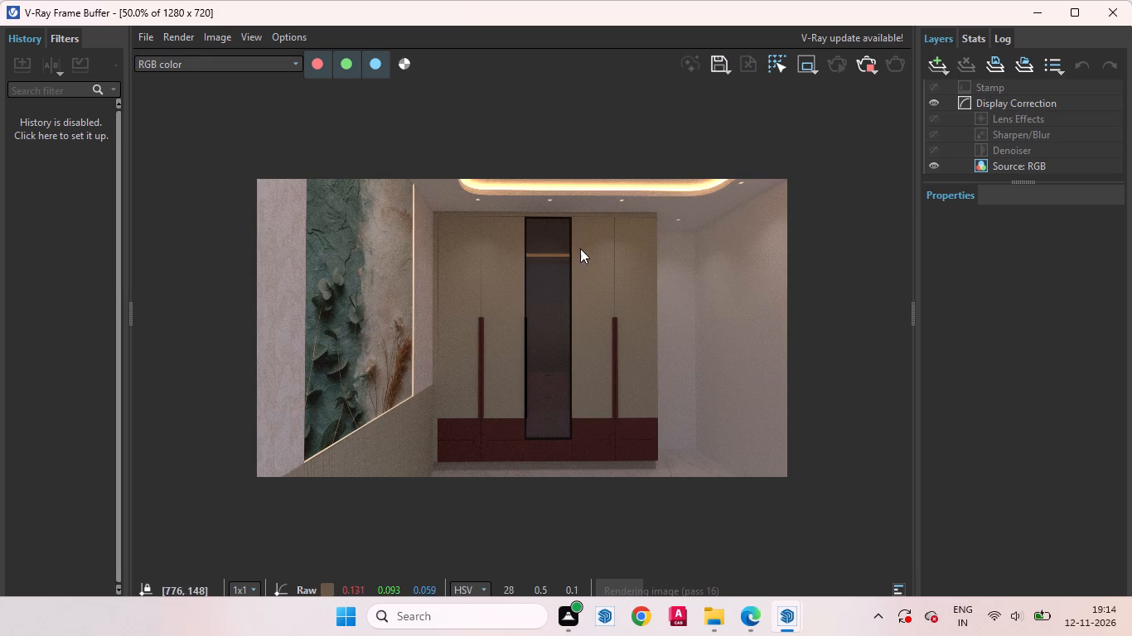
{"action": "scroll", "coordinate": [490, 375], "scroll_direction": "down", "scroll_amount": 2}
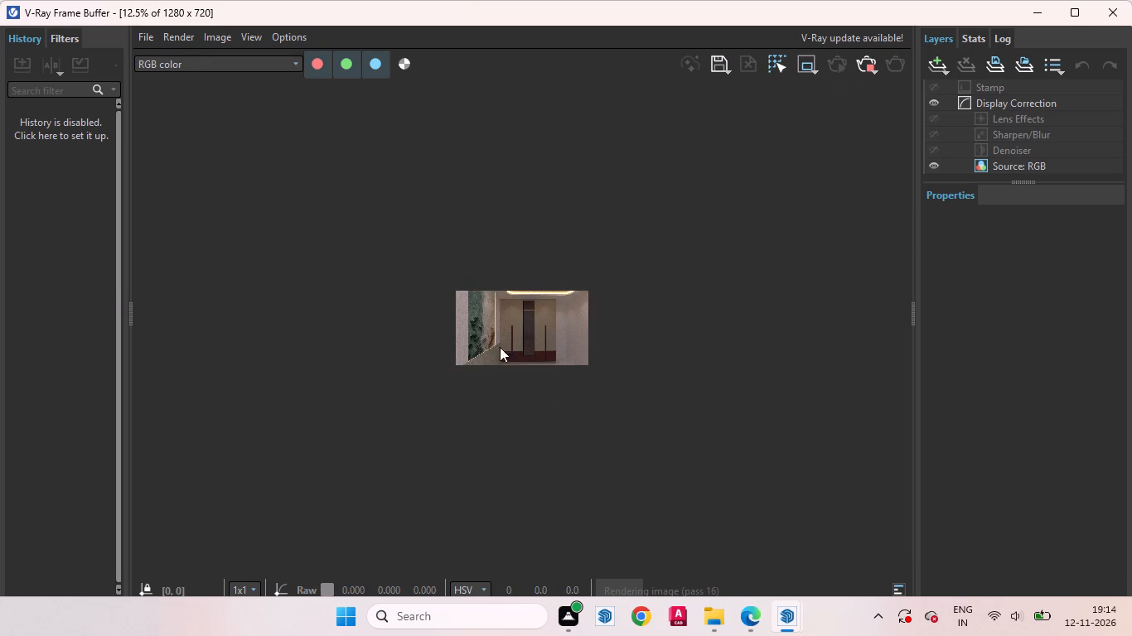
{"action": "scroll", "coordinate": [496, 338], "scroll_direction": "up", "scroll_amount": 1}
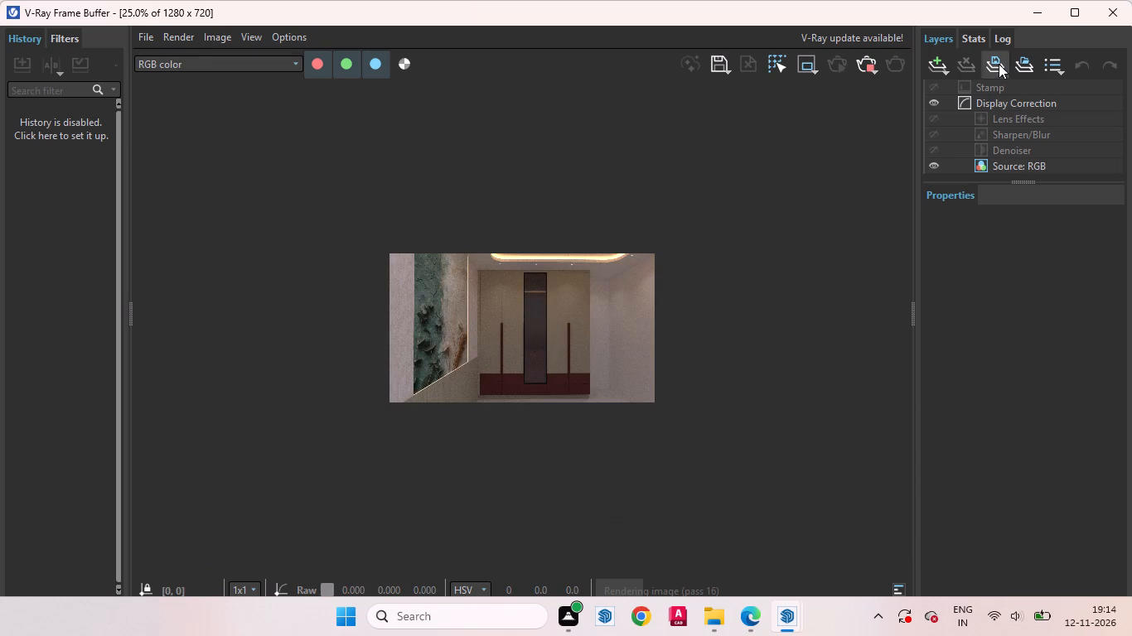
Minimise the frame buffer and move the V-Ray Asset Editor clear of the V-Ray toolbars.
{"action": "left_click", "coordinate": [1023, 11]}
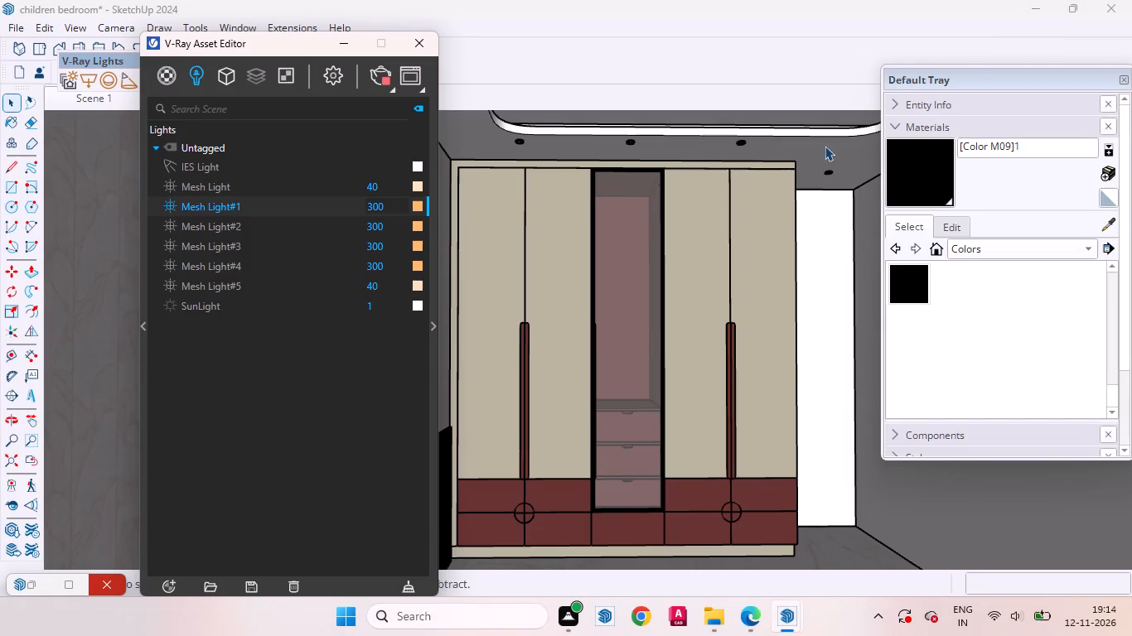
{"action": "left_click_drag", "start_coordinate": [294, 44], "coordinate": [215, 232]}
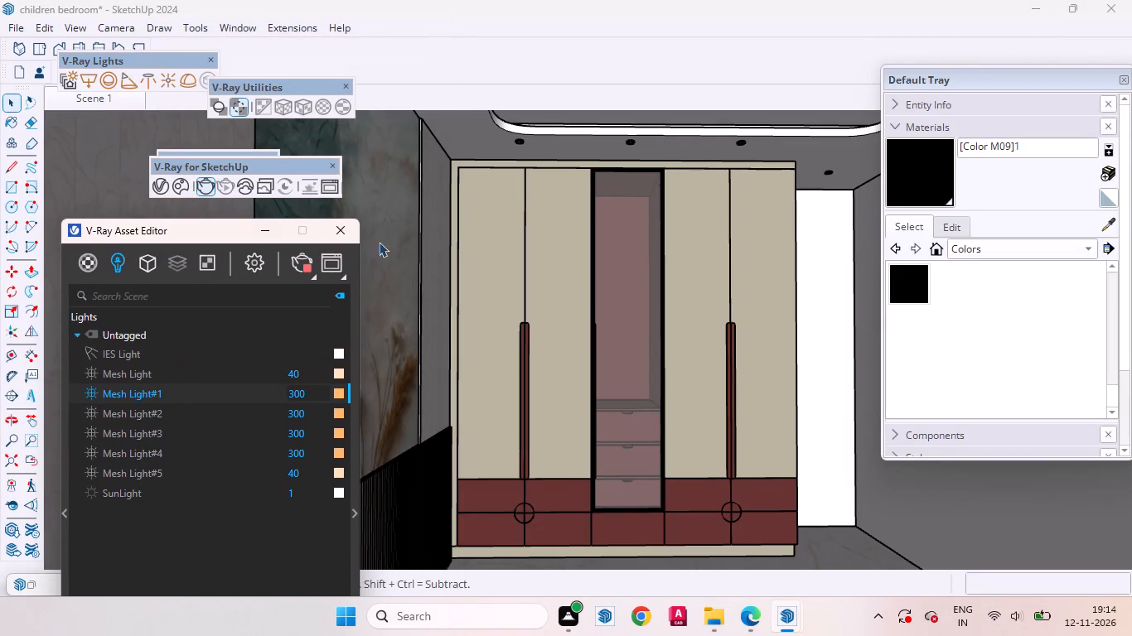
Draw a 10' by 10' rectangle on the ground along the red axis, just outside the room's closed end.
{"action": "scroll", "coordinate": [746, 370], "scroll_direction": "down", "scroll_amount": 15}
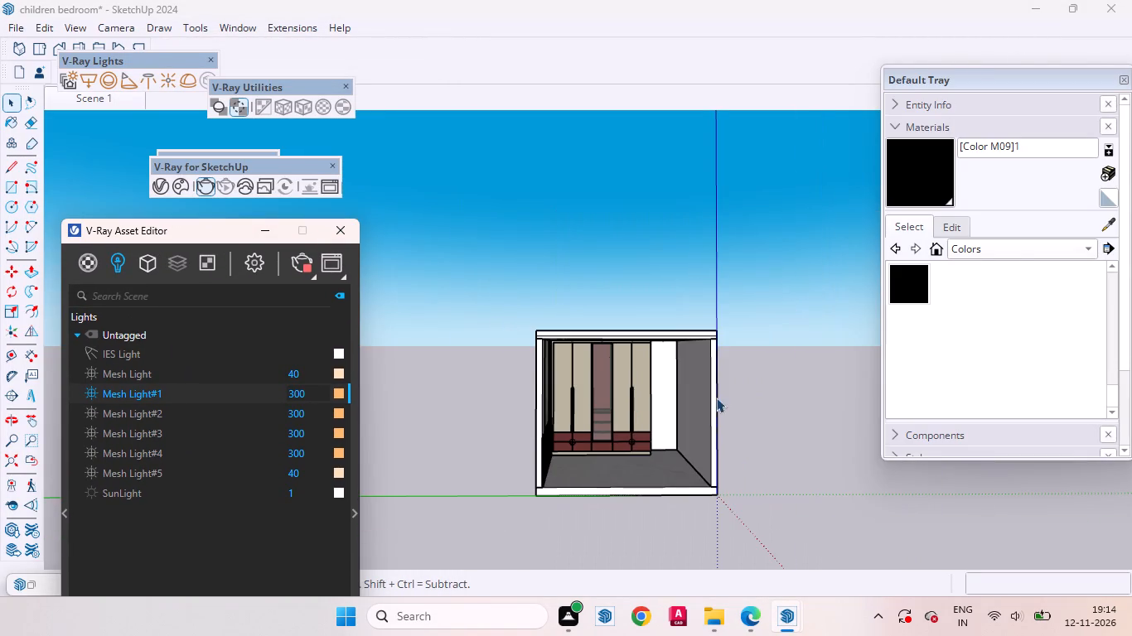
{"action": "middle_click_drag", "start_coordinate": [693, 417], "coordinate": [402, 524]}
{"action": "scroll", "coordinate": [482, 428], "scroll_direction": "down", "scroll_amount": 8}
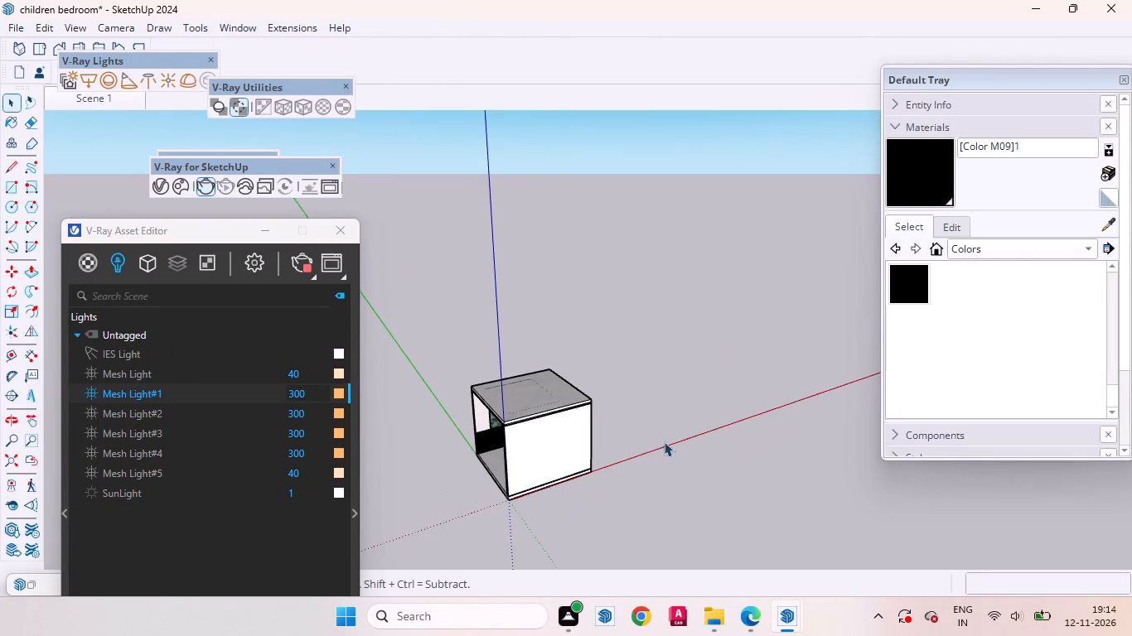
{"action": "middle_click_drag", "start_coordinate": [646, 450], "coordinate": [415, 460]}
{"action": "scroll", "coordinate": [643, 457], "scroll_direction": "down", "scroll_amount": 5}
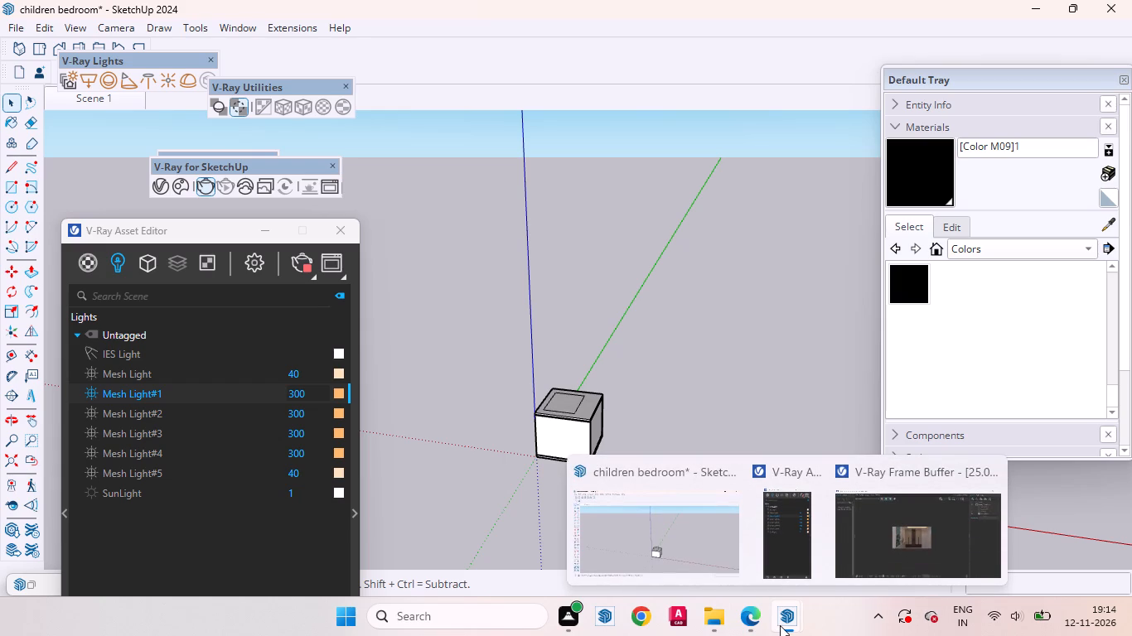
{"action": "left_click", "coordinate": [694, 371]}
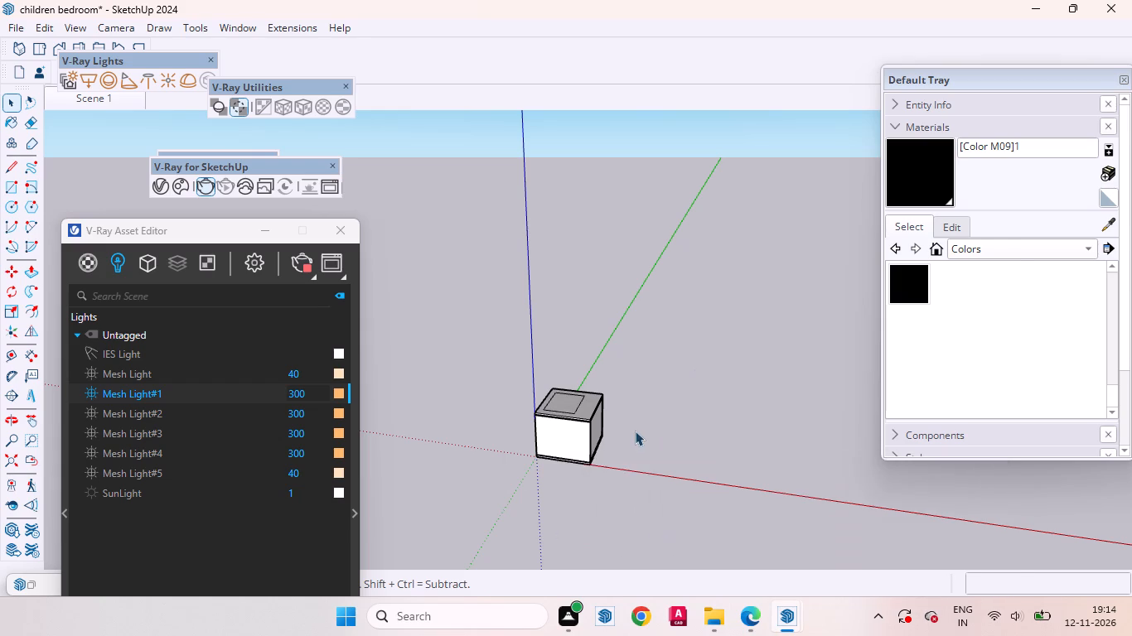
{"action": "scroll", "coordinate": [622, 454], "scroll_direction": "up", "scroll_amount": 8}
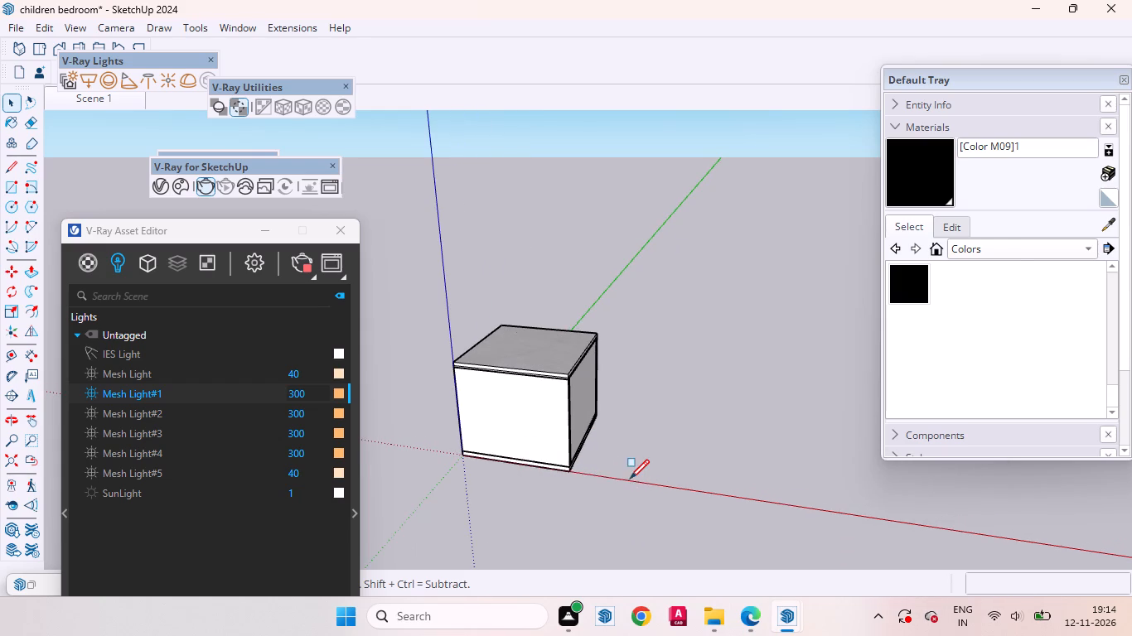
{"action": "key", "text": "r"}
{"action": "scroll", "coordinate": [609, 482], "scroll_direction": "up", "scroll_amount": 7}
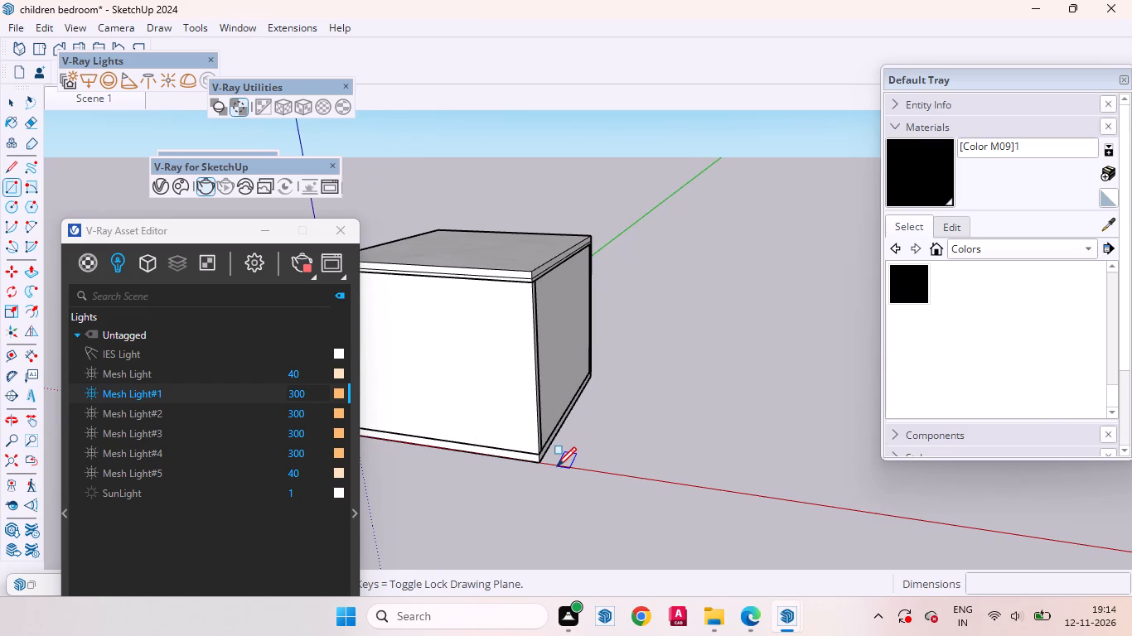
{"action": "left_click", "coordinate": [557, 466]}
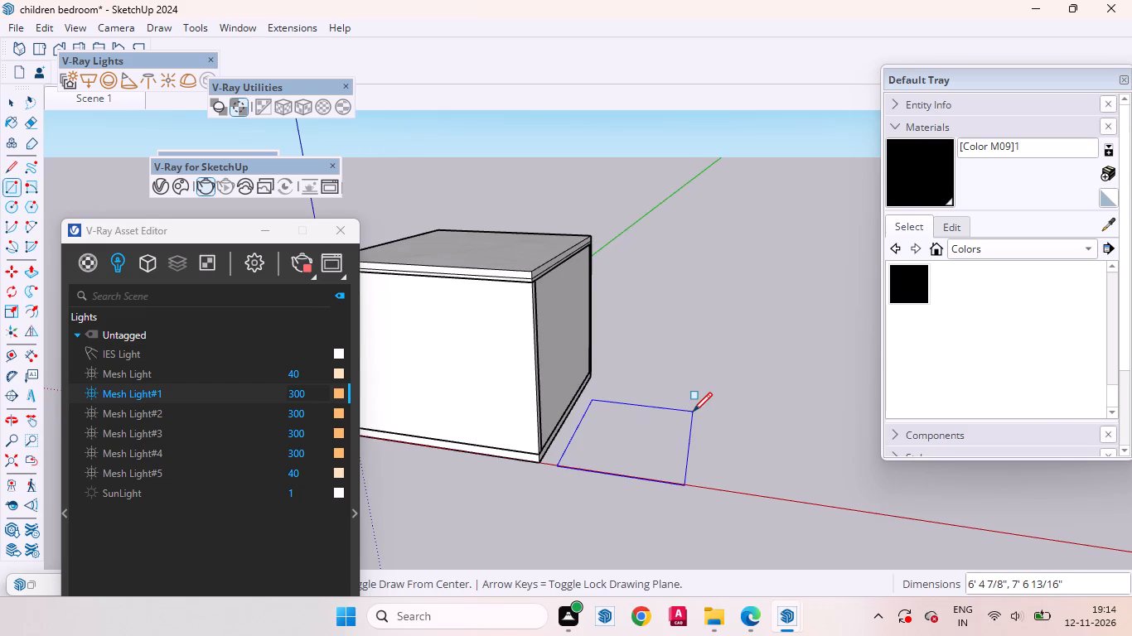
{"action": "type", "text": "1'"}
{"action": "key", "text": "BackSpace"}
{"action": "type", "text": "0'"}
{"action": "type", "text": ",10'"}
{"action": "key", "text": "Return"}
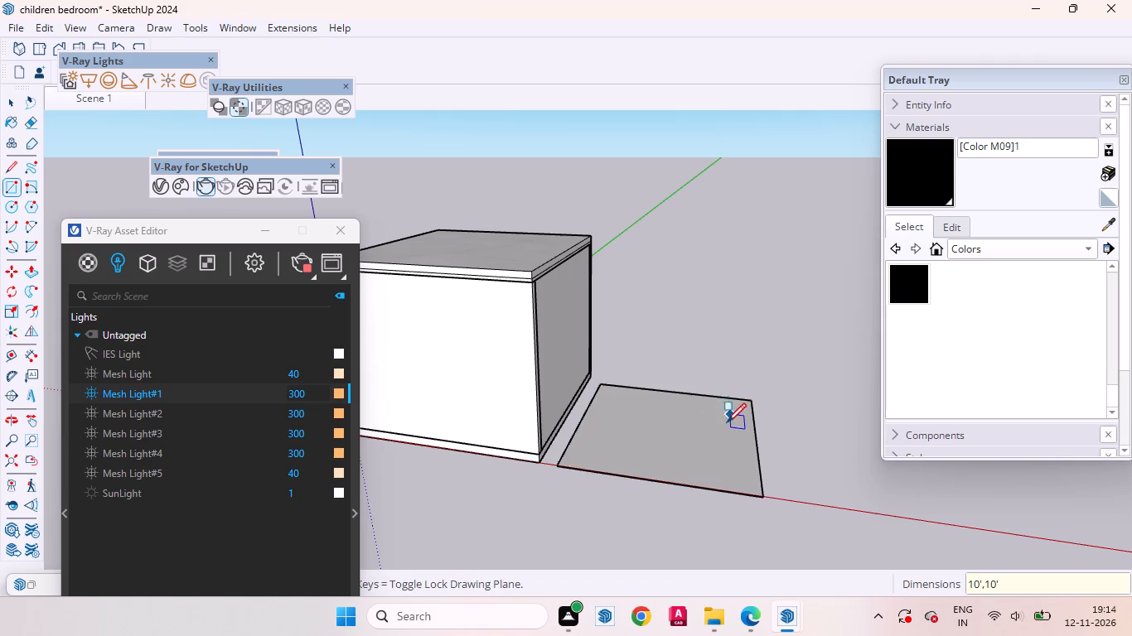
Extrude the new square face upward by 6" into a thin slab.
{"action": "key", "text": "space"}
{"action": "left_click", "coordinate": [670, 456]}
{"action": "middle_click_drag", "start_coordinate": [718, 458], "coordinate": [616, 540]}
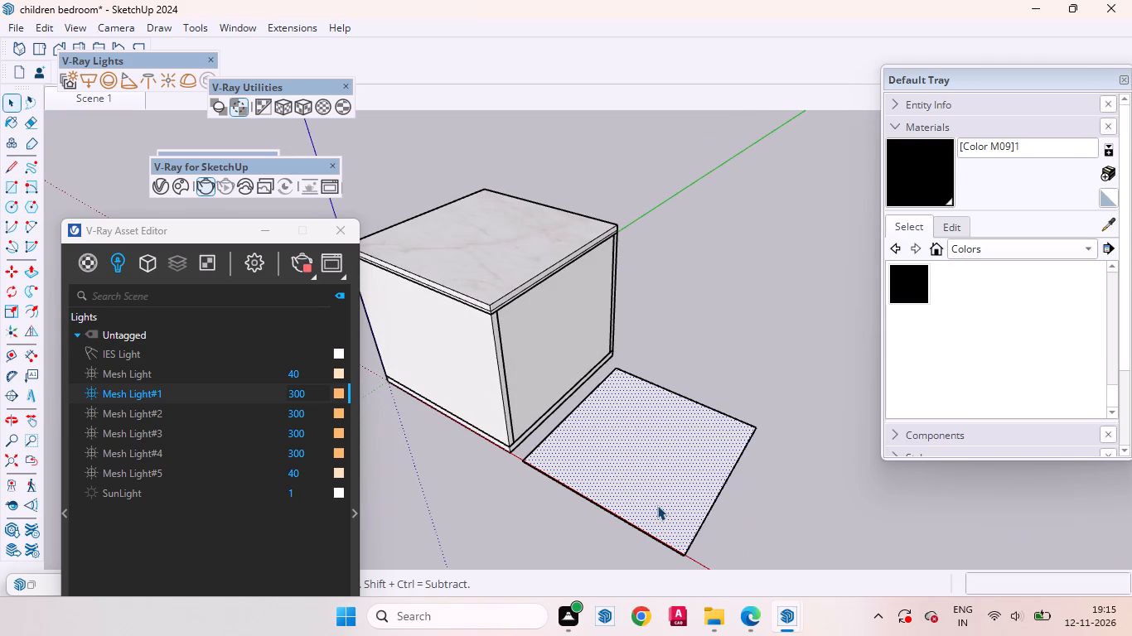
{"action": "key", "text": "p"}
{"action": "left_click", "coordinate": [657, 492]}
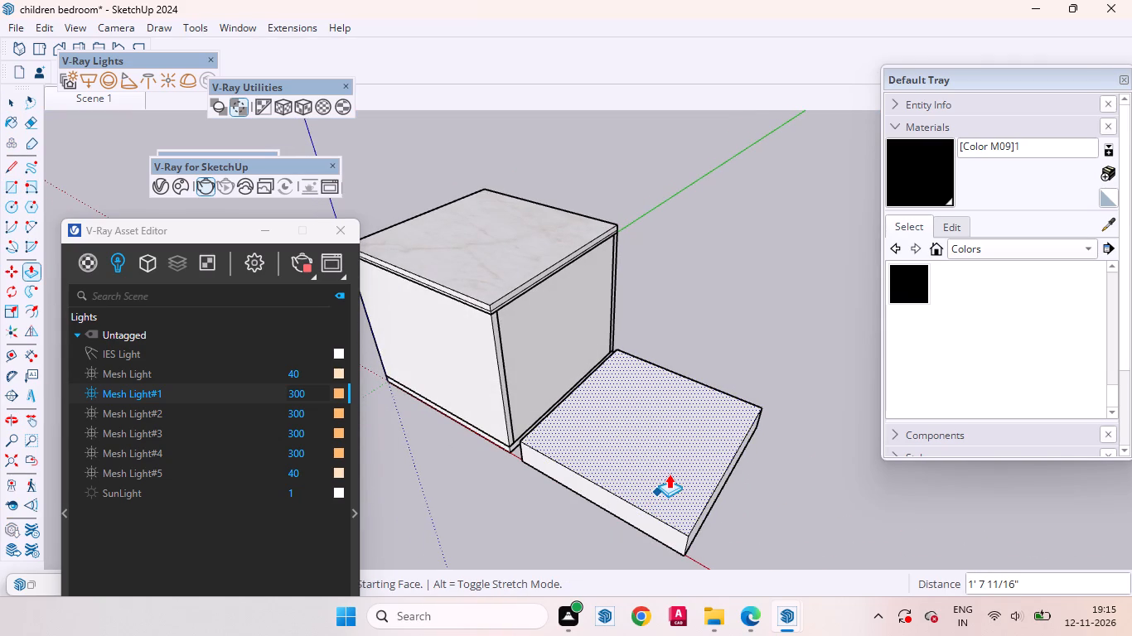
{"action": "key", "text": "6"}
{"action": "key", "text": "Return"}
Make the whole new slab, with all its faces and edges, into a group.
{"action": "key", "text": "space"}
{"action": "double_click", "coordinate": [650, 481]}
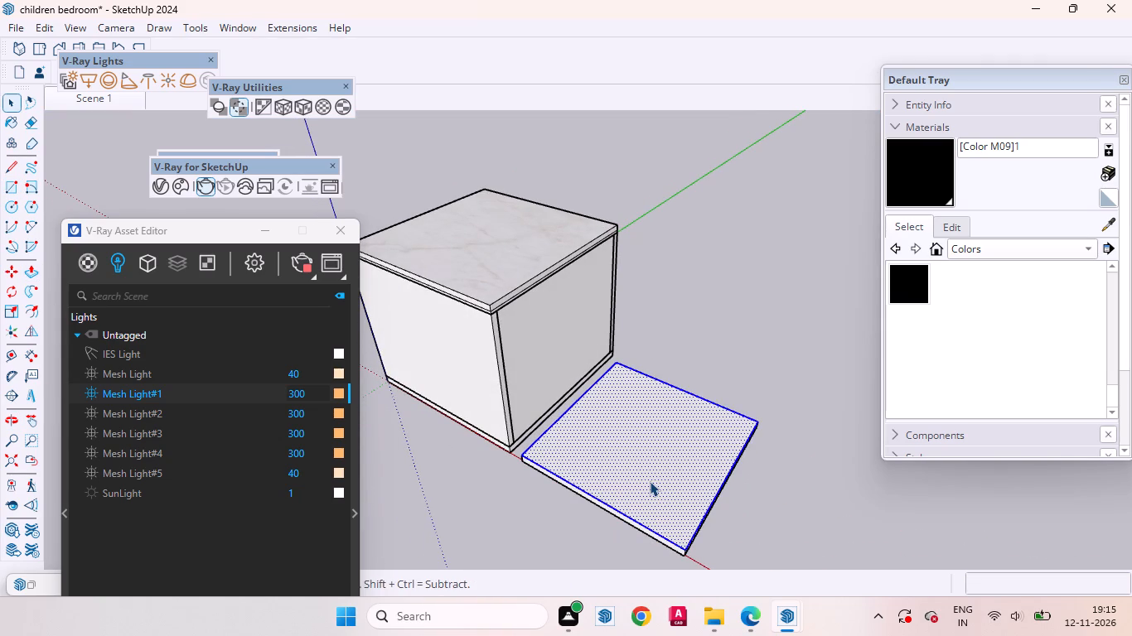
{"action": "left_click", "coordinate": [650, 481]}
{"action": "triple_click", "coordinate": [650, 481]}
{"action": "right_click", "coordinate": [650, 481]}
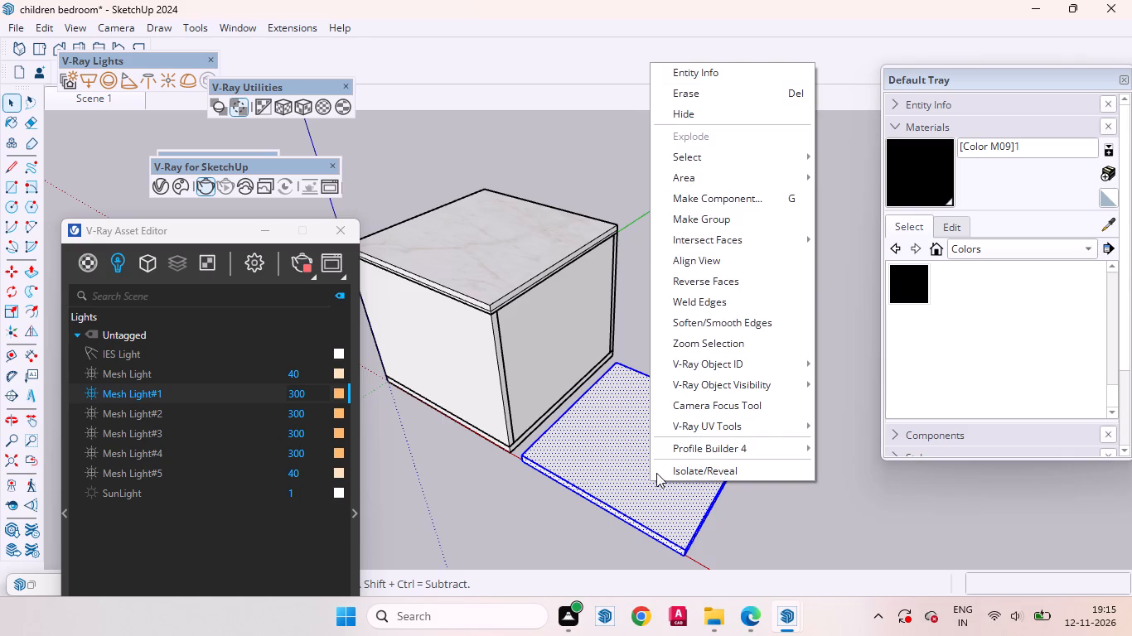
{"action": "left_click", "coordinate": [689, 216]}
{"action": "left_click", "coordinate": [780, 511]}
Examine the new slab's position against the room from the open front, the side wall and above.
{"action": "scroll", "coordinate": [636, 436], "scroll_direction": "down", "scroll_amount": 5}
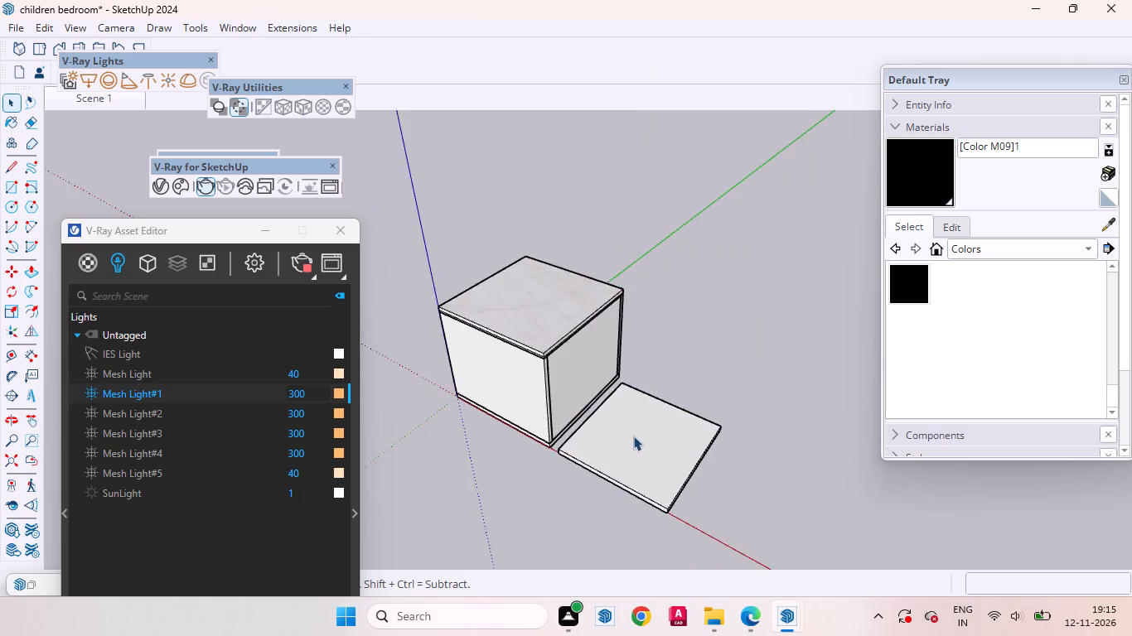
{"action": "scroll", "coordinate": [633, 436], "scroll_direction": "down", "scroll_amount": 2}
{"action": "middle_click_drag", "start_coordinate": [412, 512], "coordinate": [898, 462]}
{"action": "scroll", "coordinate": [603, 441], "scroll_direction": "up", "scroll_amount": 9}
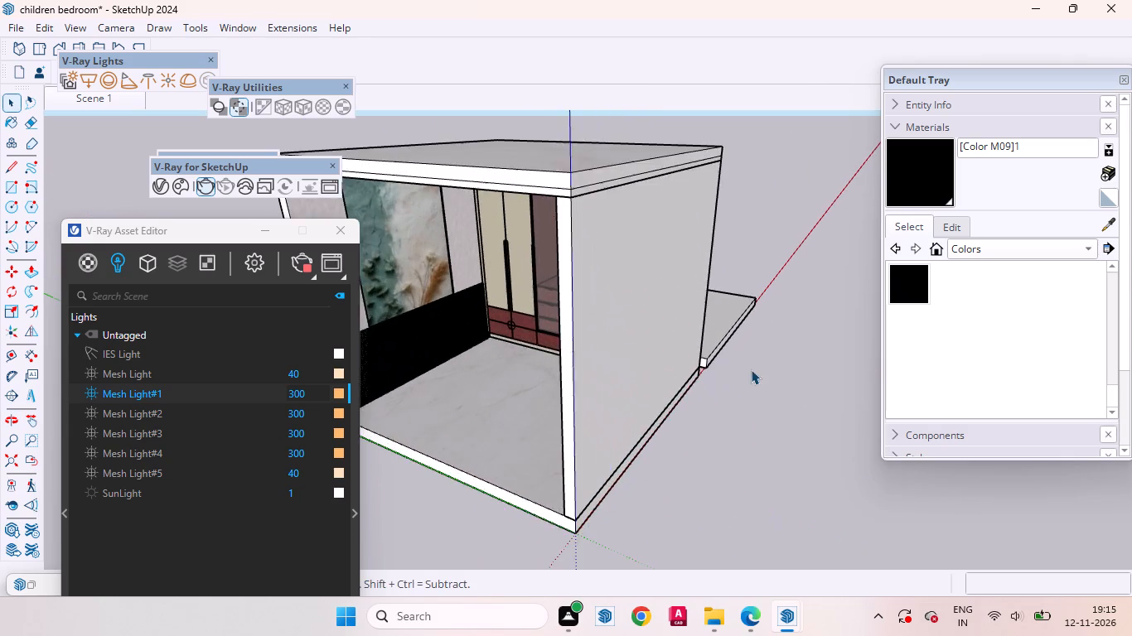
{"action": "scroll", "coordinate": [751, 369], "scroll_direction": "up", "scroll_amount": 6}
{"action": "middle_click_drag", "start_coordinate": [773, 311], "coordinate": [574, 391]}
{"action": "scroll", "coordinate": [553, 402], "scroll_direction": "down", "scroll_amount": 6}
{"action": "scroll", "coordinate": [521, 450], "scroll_direction": "up", "scroll_amount": 1}
{"action": "scroll", "coordinate": [521, 450], "scroll_direction": "down", "scroll_amount": 1}
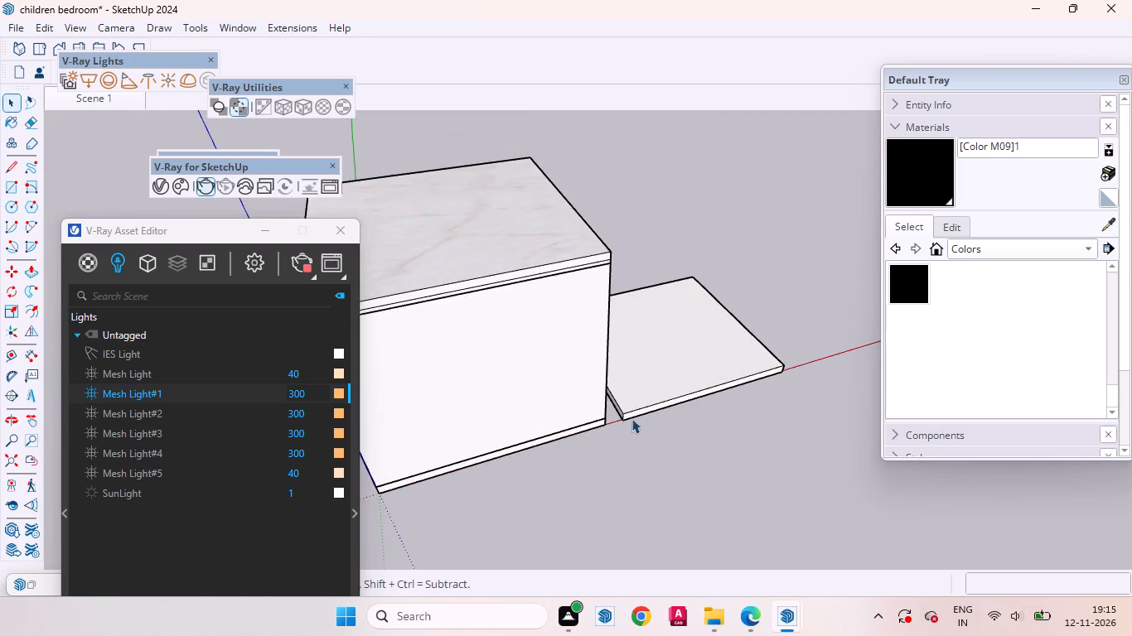
{"action": "scroll", "coordinate": [647, 405], "scroll_direction": "down", "scroll_amount": 5}
{"action": "middle_click_drag", "start_coordinate": [755, 408], "coordinate": [320, 518]}
{"action": "scroll", "coordinate": [694, 421], "scroll_direction": "up", "scroll_amount": 4}
{"action": "scroll", "coordinate": [674, 423], "scroll_direction": "down", "scroll_amount": 3}
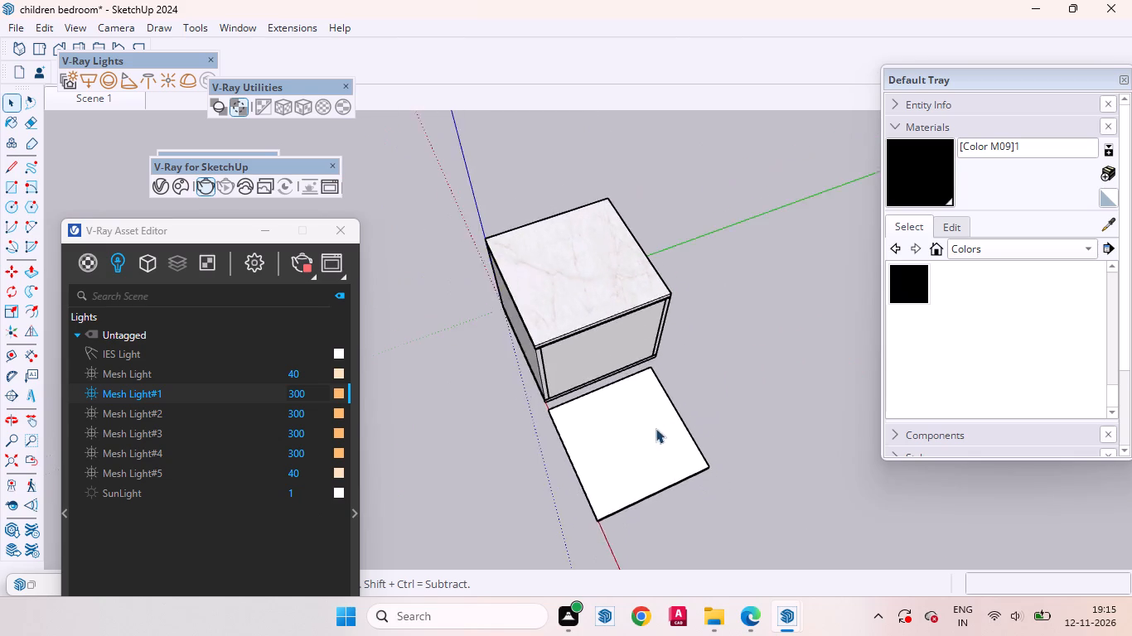
Start a new group and place a guide 4.5" inside the slab's edge farthest from the red axis.
{"action": "scroll", "coordinate": [655, 428], "scroll_direction": "down", "scroll_amount": 5}
{"action": "left_click", "coordinate": [737, 425]}
{"action": "right_click", "coordinate": [757, 415]}
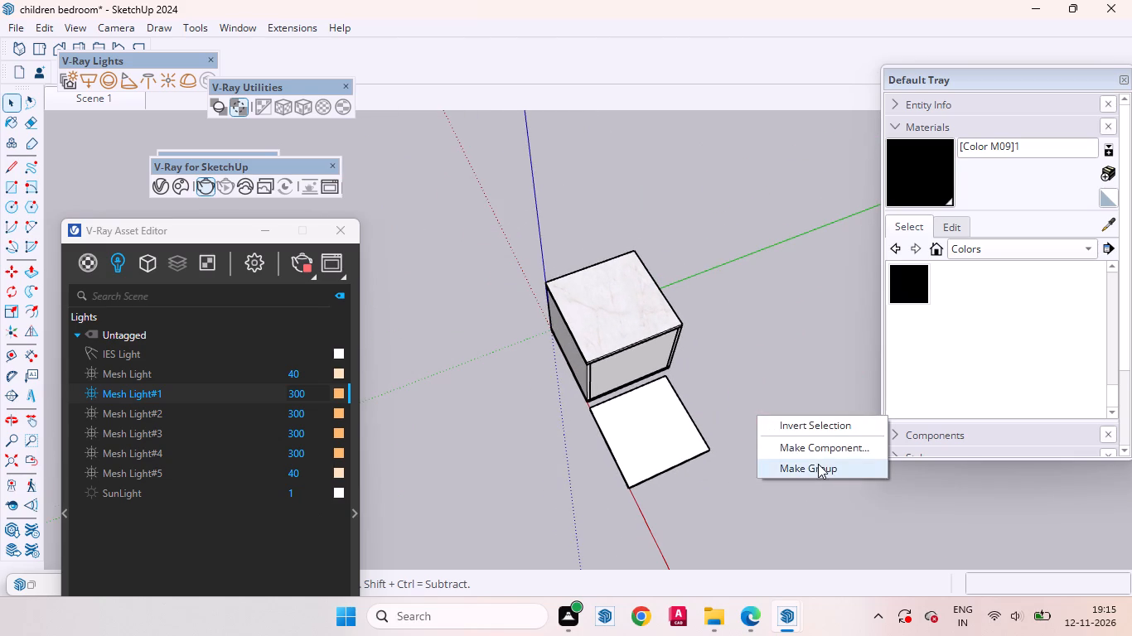
{"action": "left_click", "coordinate": [818, 464]}
{"action": "scroll", "coordinate": [701, 416], "scroll_direction": "up", "scroll_amount": 8}
{"action": "middle_click_drag", "start_coordinate": [705, 427], "coordinate": [613, 474]}
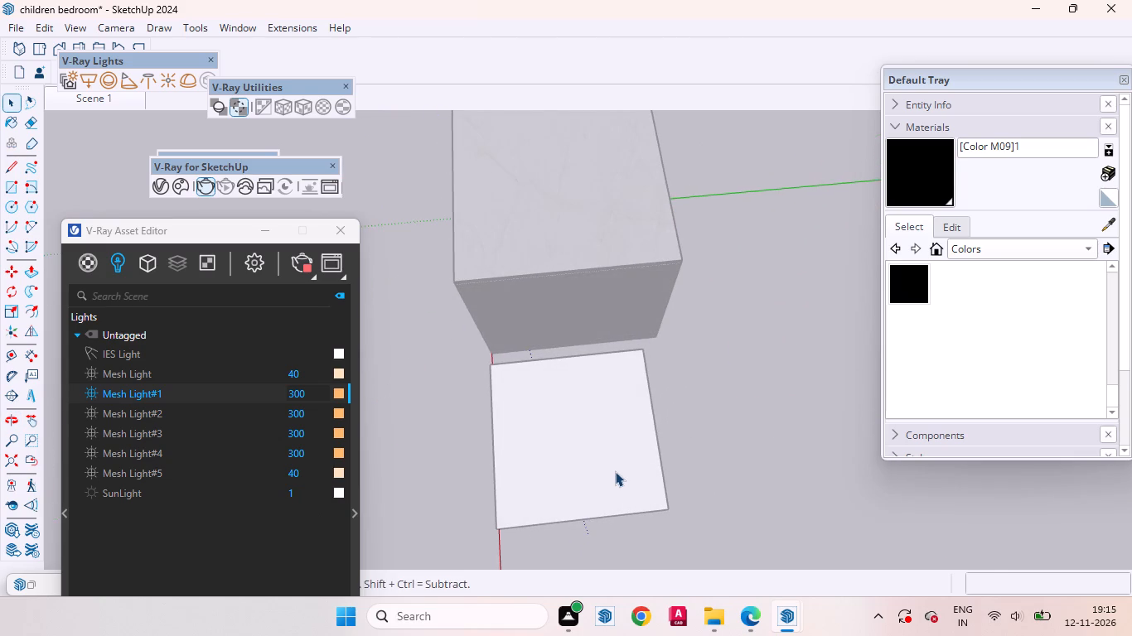
{"action": "key", "text": "t"}
{"action": "scroll", "coordinate": [628, 464], "scroll_direction": "up", "scroll_amount": 6}
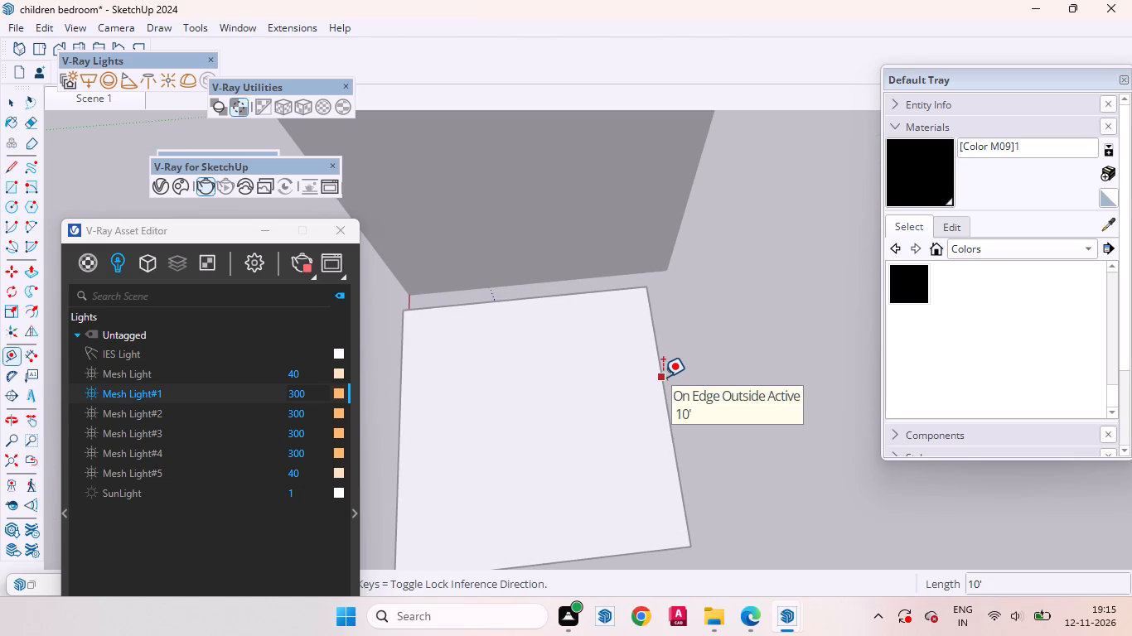
{"action": "left_click", "coordinate": [662, 375]}
{"action": "type", "text": "4.5"}
{"action": "key", "text": "Return"}
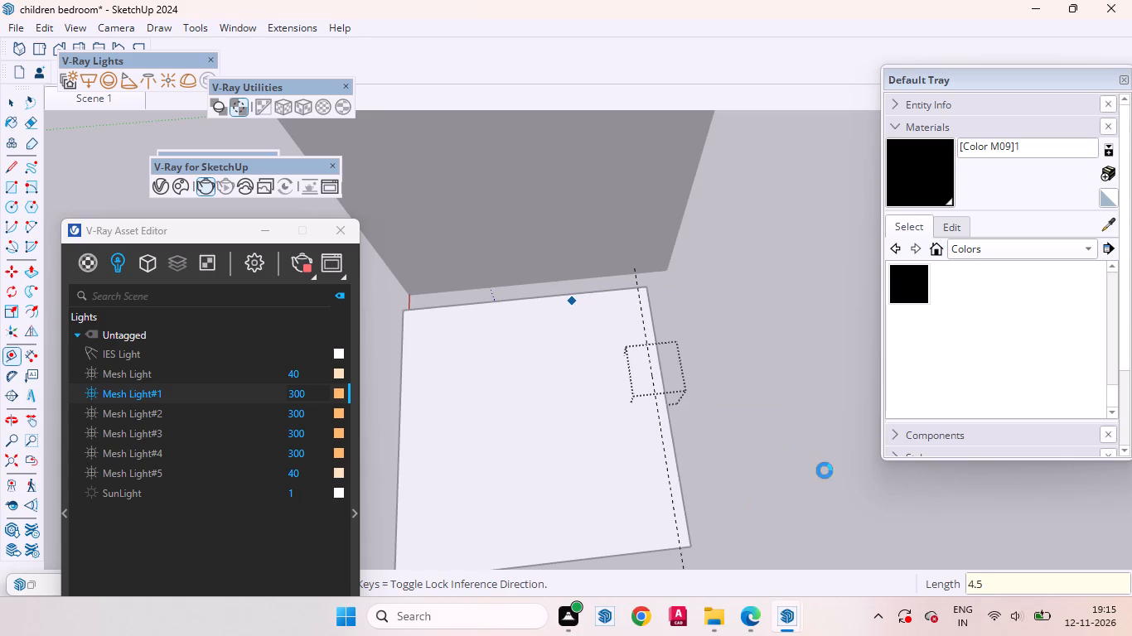
Add guides 4.5" inside the slab's edges nearest to and farthest from the room, and close the guide group.
{"action": "scroll", "coordinate": [570, 291], "scroll_direction": "up", "scroll_amount": 3}
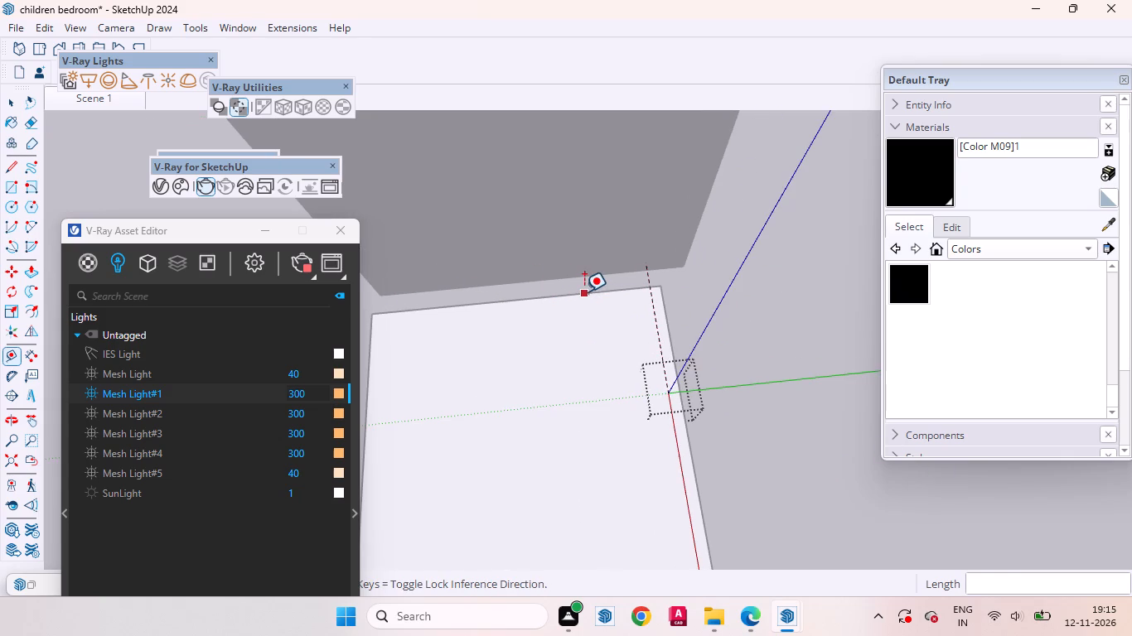
{"action": "left_click", "coordinate": [584, 291]}
{"action": "type", "text": "4.5"}
{"action": "key", "text": "Return"}
{"action": "scroll", "coordinate": [649, 309], "scroll_direction": "down", "scroll_amount": 8}
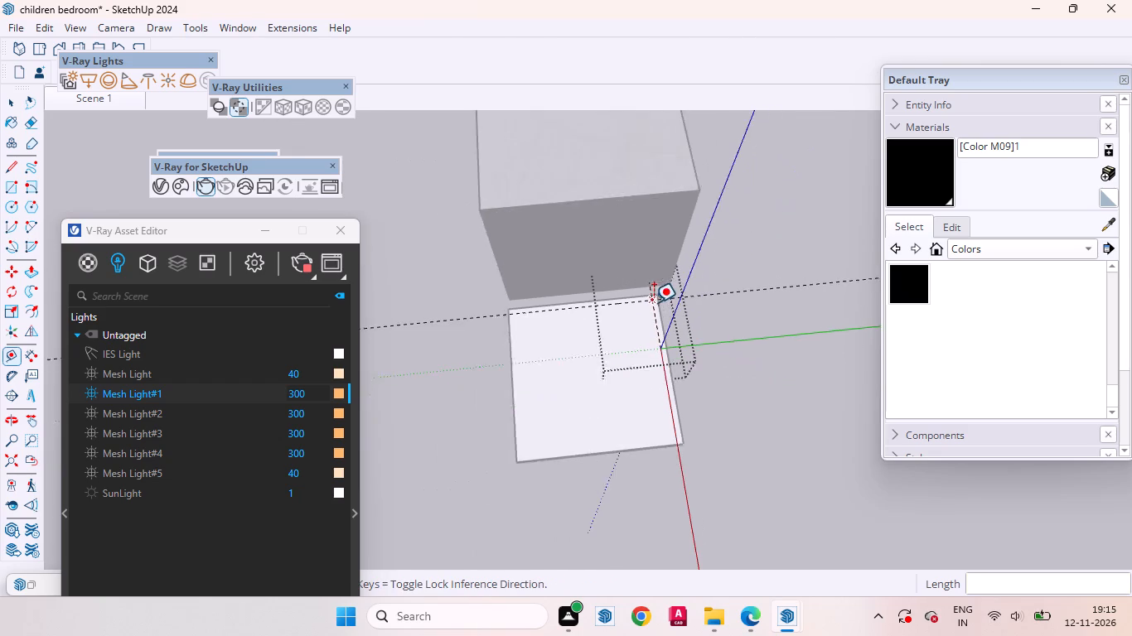
{"action": "scroll", "coordinate": [626, 475], "scroll_direction": "up", "scroll_amount": 8}
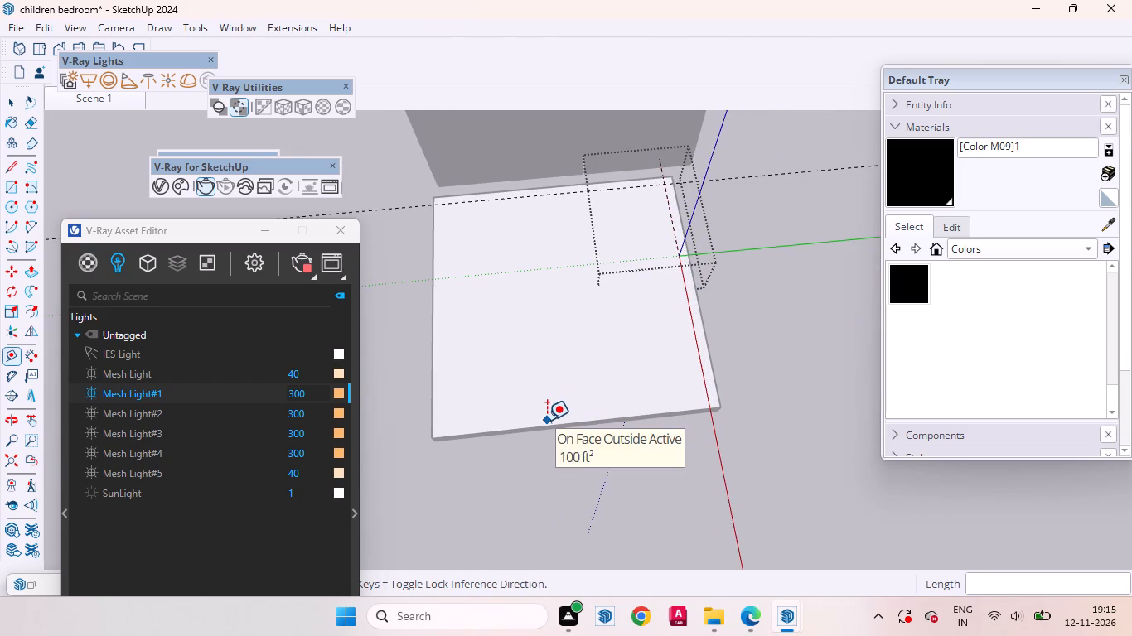
{"action": "left_click", "coordinate": [547, 422]}
{"action": "type", "text": "4.5"}
{"action": "key", "text": "Return"}
{"action": "key", "text": "space"}
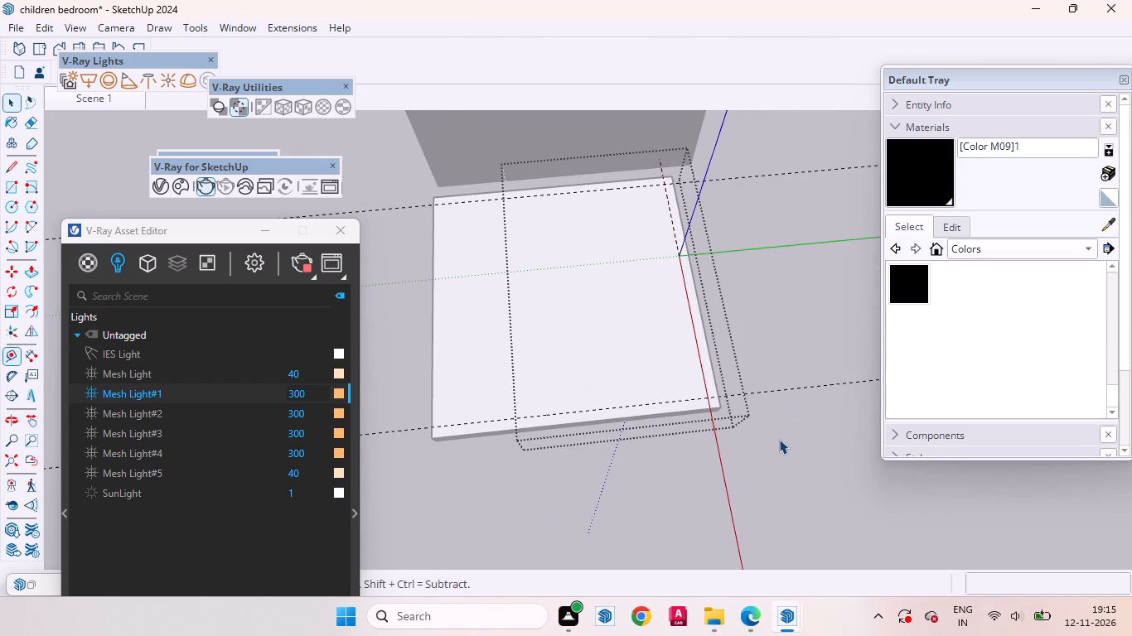
{"action": "scroll", "coordinate": [588, 449], "scroll_direction": "down", "scroll_amount": 8}
{"action": "middle_click_drag", "start_coordinate": [687, 473], "coordinate": [1044, 365]}
{"action": "left_click", "coordinate": [772, 440]}
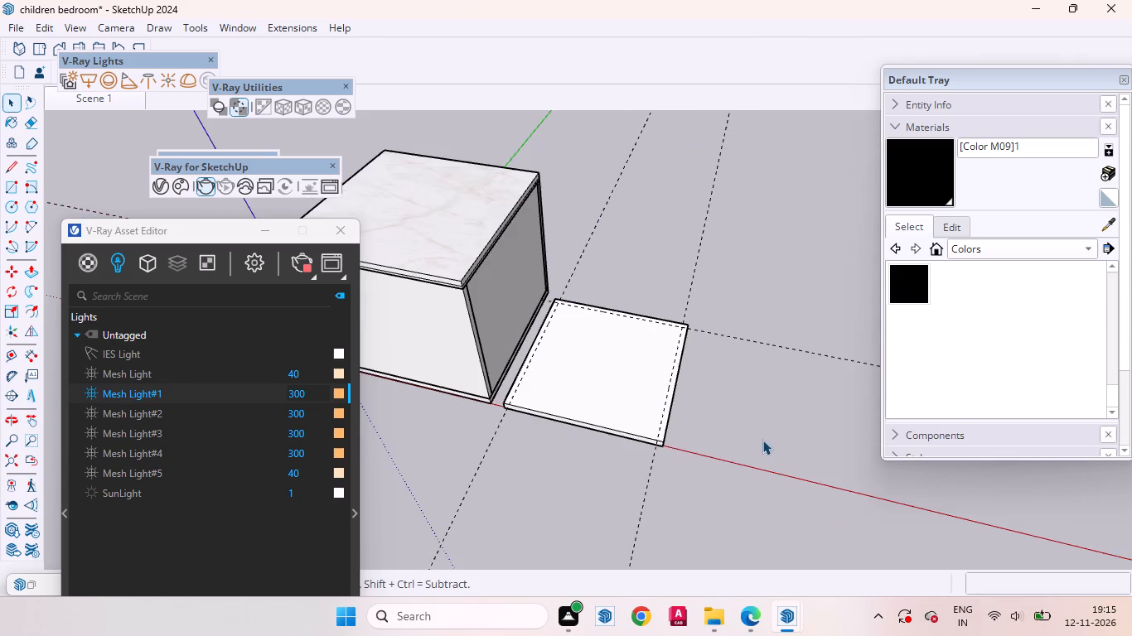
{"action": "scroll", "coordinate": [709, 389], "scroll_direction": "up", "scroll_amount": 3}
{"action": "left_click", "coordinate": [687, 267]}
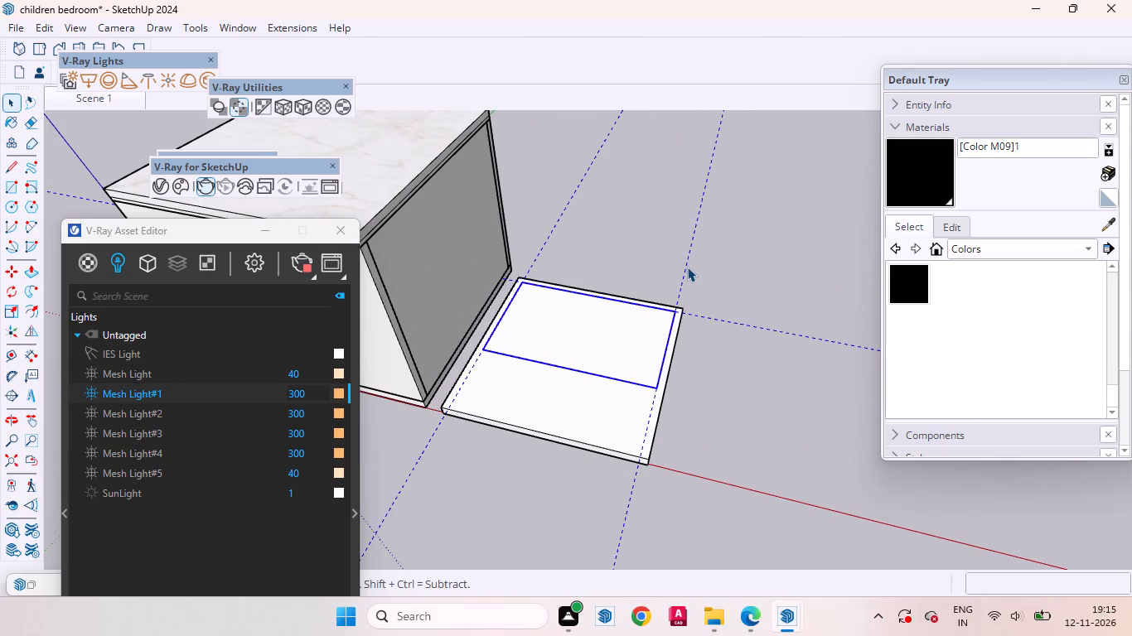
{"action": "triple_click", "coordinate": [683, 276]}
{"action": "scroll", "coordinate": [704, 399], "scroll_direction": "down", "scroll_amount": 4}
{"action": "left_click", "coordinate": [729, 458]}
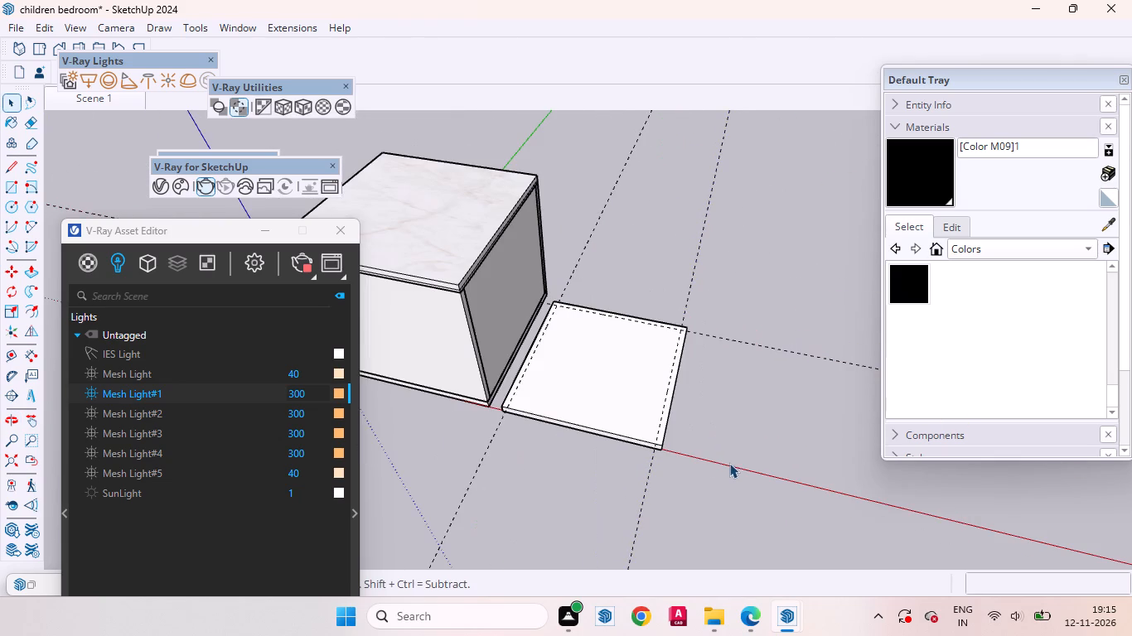
In a new group nested inside the slab's group, draw a 4 1/2" by 9' 7 1/2" rectangle along the slab edge farthest from the room.
{"action": "left_click", "coordinate": [616, 351]}
{"action": "double_click", "coordinate": [616, 359]}
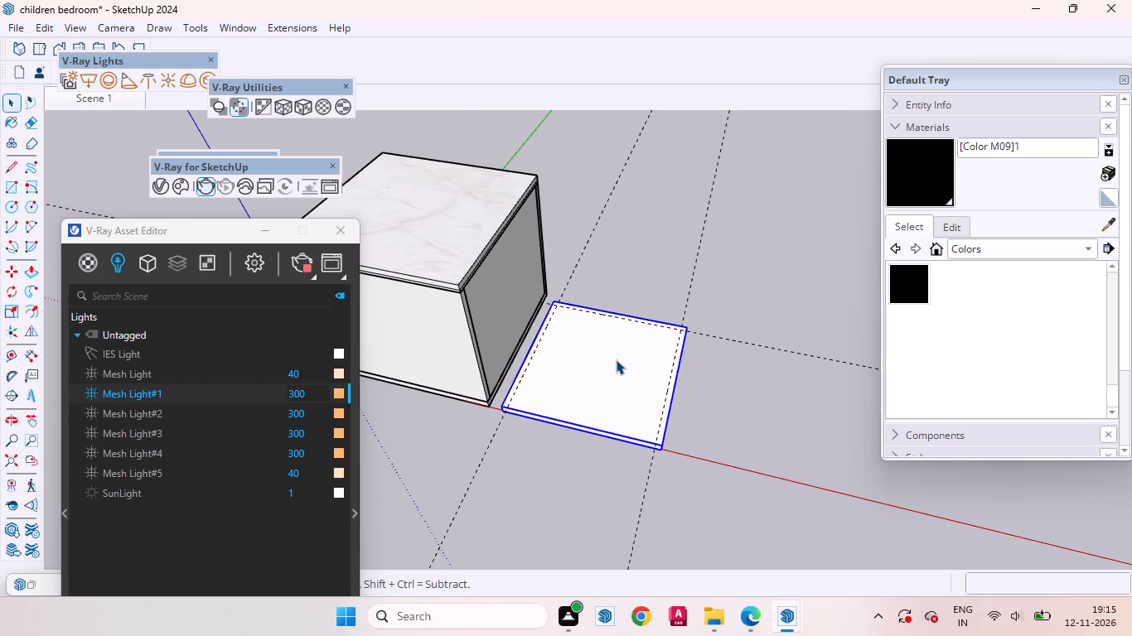
{"action": "left_click", "coordinate": [624, 364]}
{"action": "right_click", "coordinate": [728, 392]}
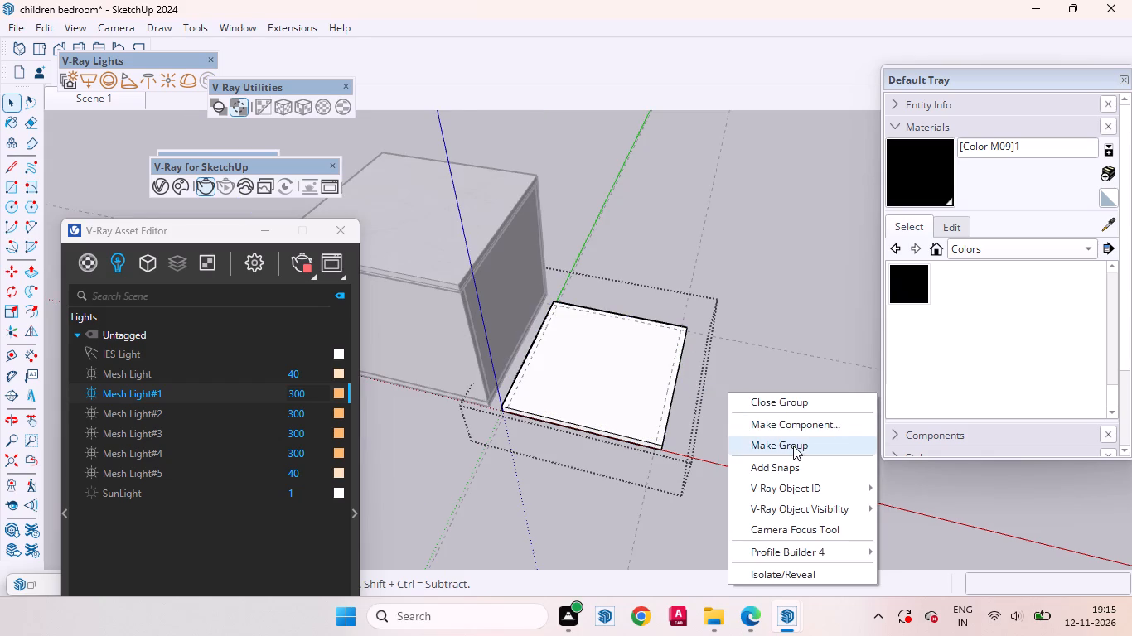
{"action": "left_click", "coordinate": [793, 446]}
{"action": "scroll", "coordinate": [696, 349], "scroll_direction": "up", "scroll_amount": 12}
{"action": "key", "text": "r"}
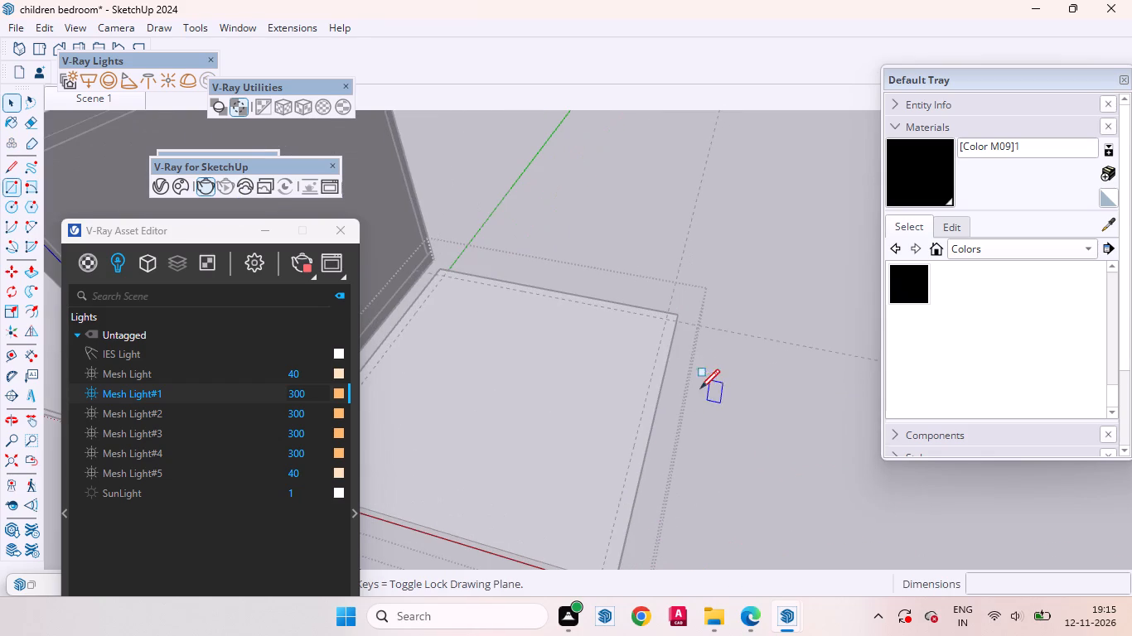
{"action": "scroll", "coordinate": [677, 367], "scroll_direction": "up", "scroll_amount": 12}
{"action": "left_click", "coordinate": [658, 283]}
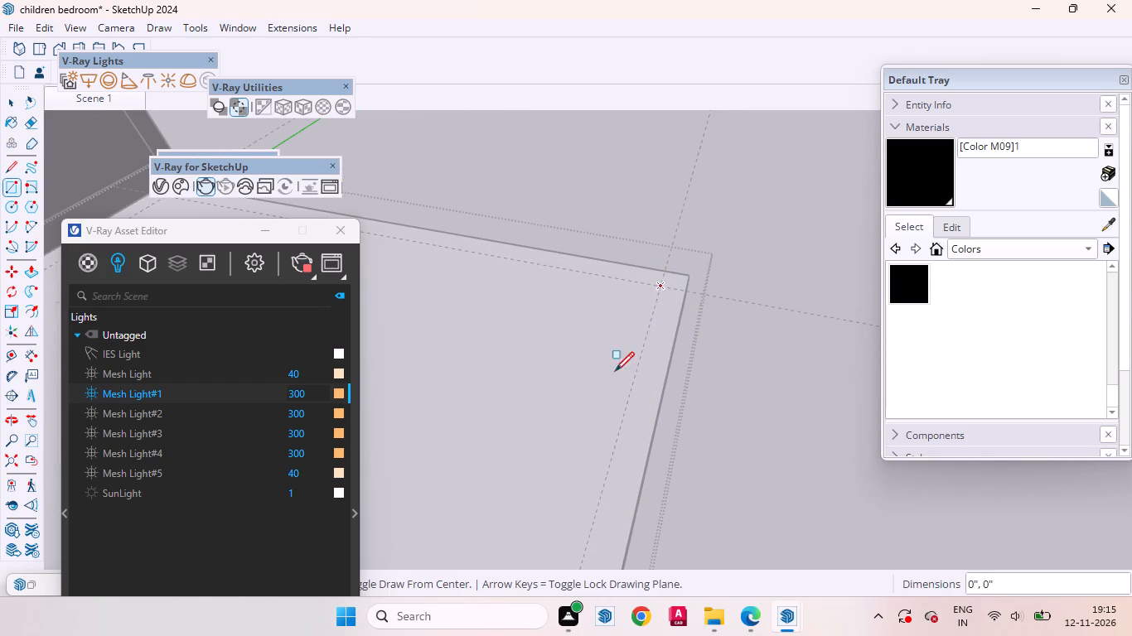
{"action": "scroll", "coordinate": [654, 380], "scroll_direction": "down", "scroll_amount": 16}
{"action": "scroll", "coordinate": [637, 479], "scroll_direction": "up", "scroll_amount": 2}
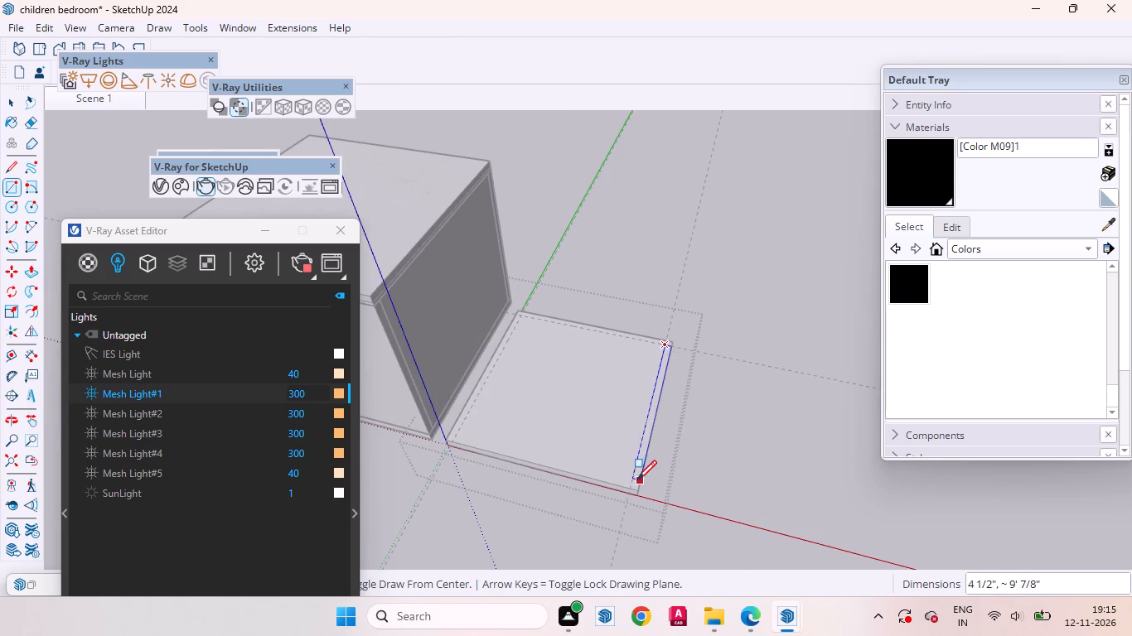
{"action": "scroll", "coordinate": [637, 479], "scroll_direction": "up", "scroll_amount": 5}
{"action": "left_click", "coordinate": [637, 489]}
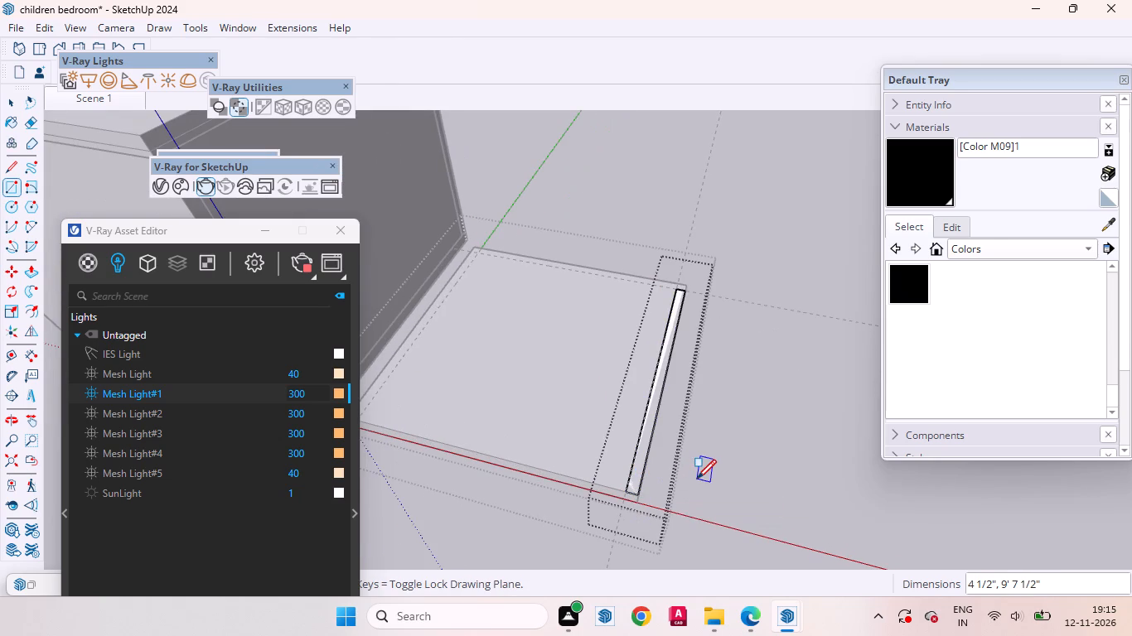
Extrude the narrow strip upward by 9'4" into a wall and close its nested group.
{"action": "key", "text": "p"}
{"action": "scroll", "coordinate": [625, 438], "scroll_direction": "up", "scroll_amount": 5}
{"action": "left_click", "coordinate": [650, 434]}
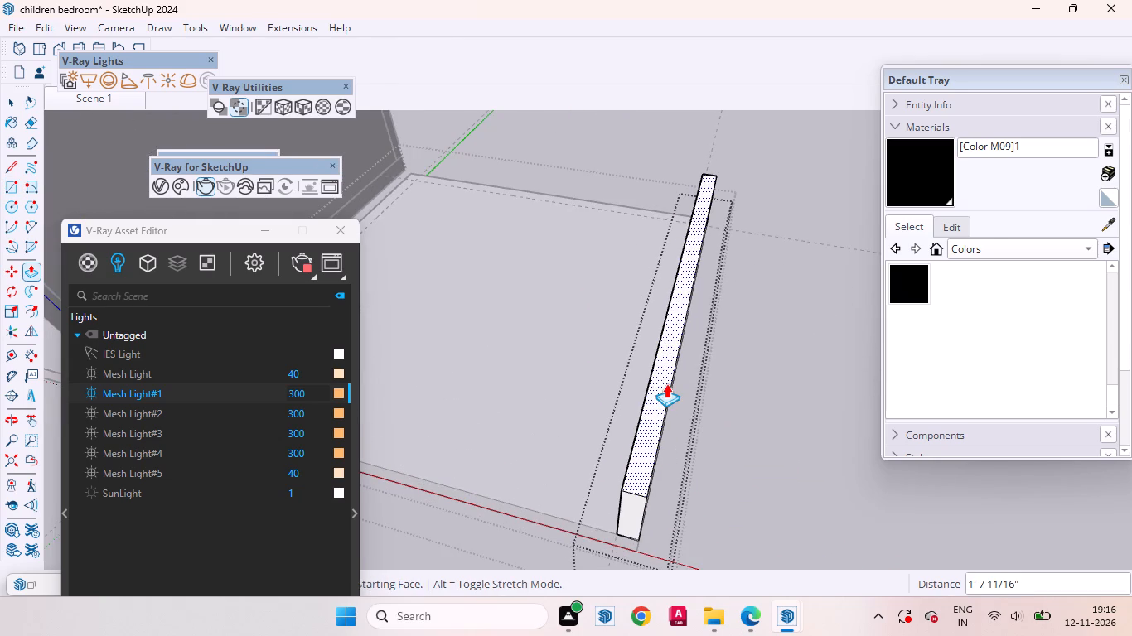
{"action": "type", "text": "9'"}
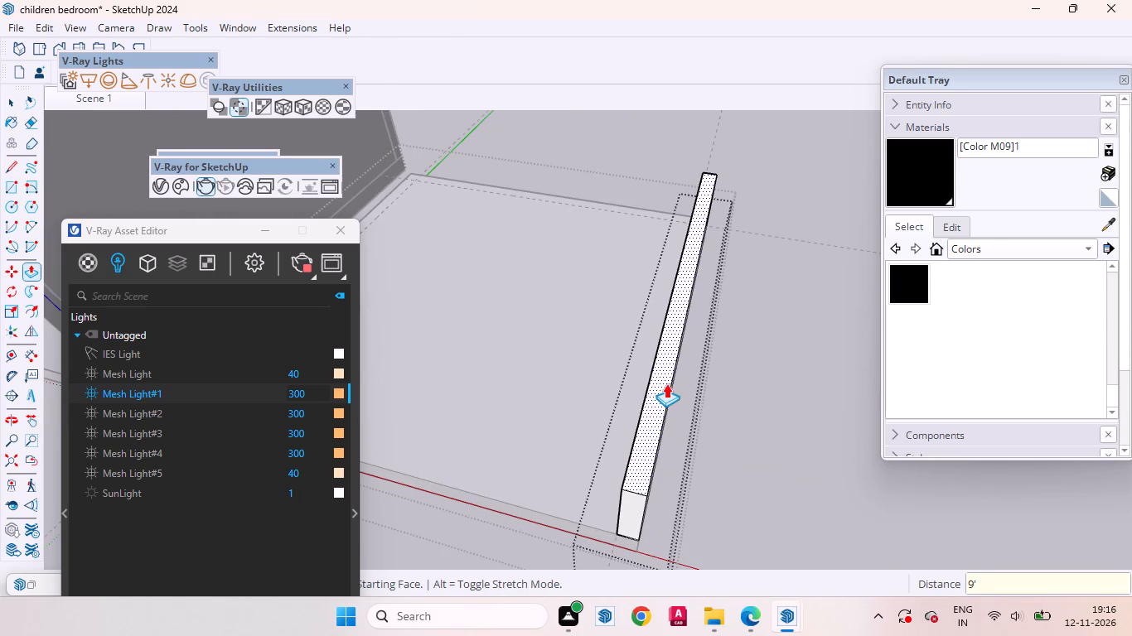
{"action": "key", "text": "4"}
{"action": "key", "text": "Return"}
{"action": "key", "text": "space"}
{"action": "scroll", "coordinate": [738, 413], "scroll_direction": "down", "scroll_amount": 7}
{"action": "scroll", "coordinate": [674, 422], "scroll_direction": "up", "scroll_amount": 1}
{"action": "scroll", "coordinate": [608, 397], "scroll_direction": "down", "scroll_amount": 3}
{"action": "scroll", "coordinate": [602, 400], "scroll_direction": "up", "scroll_amount": 1}
{"action": "scroll", "coordinate": [602, 402], "scroll_direction": "down", "scroll_amount": 2}
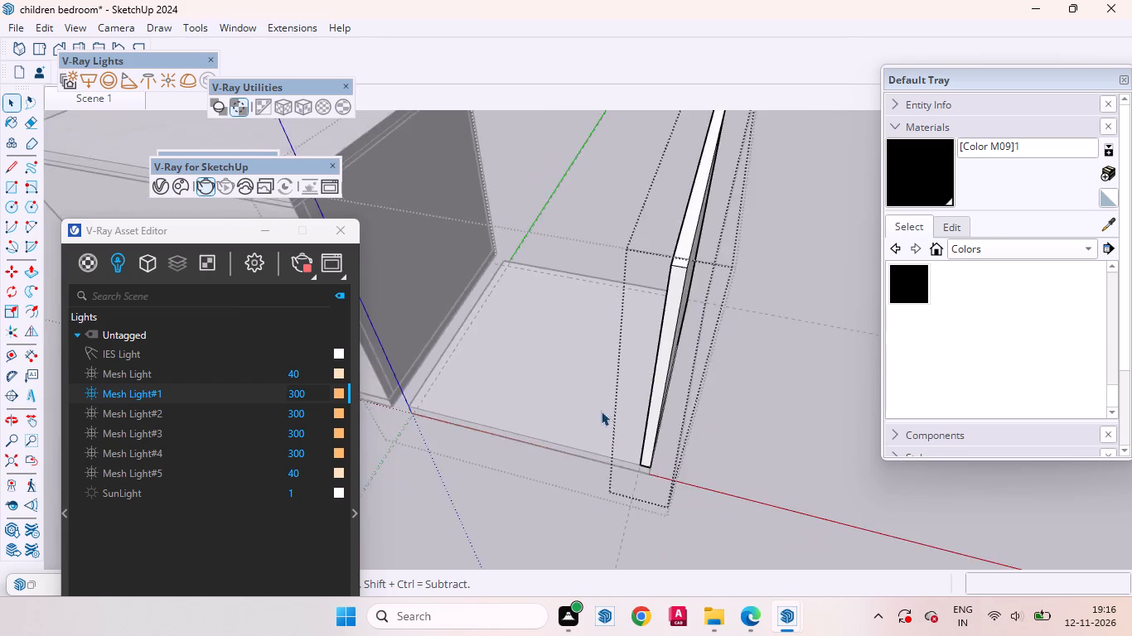
{"action": "scroll", "coordinate": [601, 411], "scroll_direction": "down", "scroll_amount": 3}
{"action": "middle_click_drag", "start_coordinate": [639, 465], "coordinate": [825, 431]}
{"action": "left_click", "coordinate": [754, 477]}
Copy the new wall 9' 7 1/2" along the red axis to the slab's edge nearest the room and close the slab's group.
{"action": "middle_click_drag", "start_coordinate": [665, 412], "coordinate": [774, 483]}
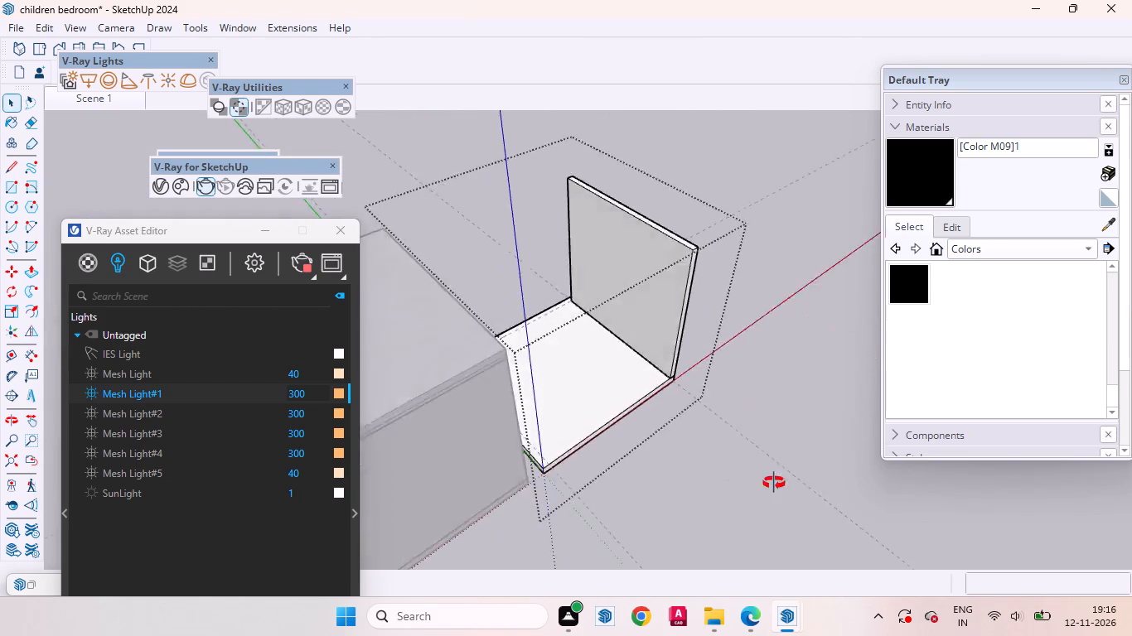
{"action": "middle_click_drag", "start_coordinate": [774, 483], "coordinate": [576, 497]}
{"action": "scroll", "coordinate": [700, 423], "scroll_direction": "up", "scroll_amount": 3}
{"action": "left_click", "coordinate": [680, 366]}
{"action": "scroll", "coordinate": [648, 400], "scroll_direction": "up", "scroll_amount": 8}
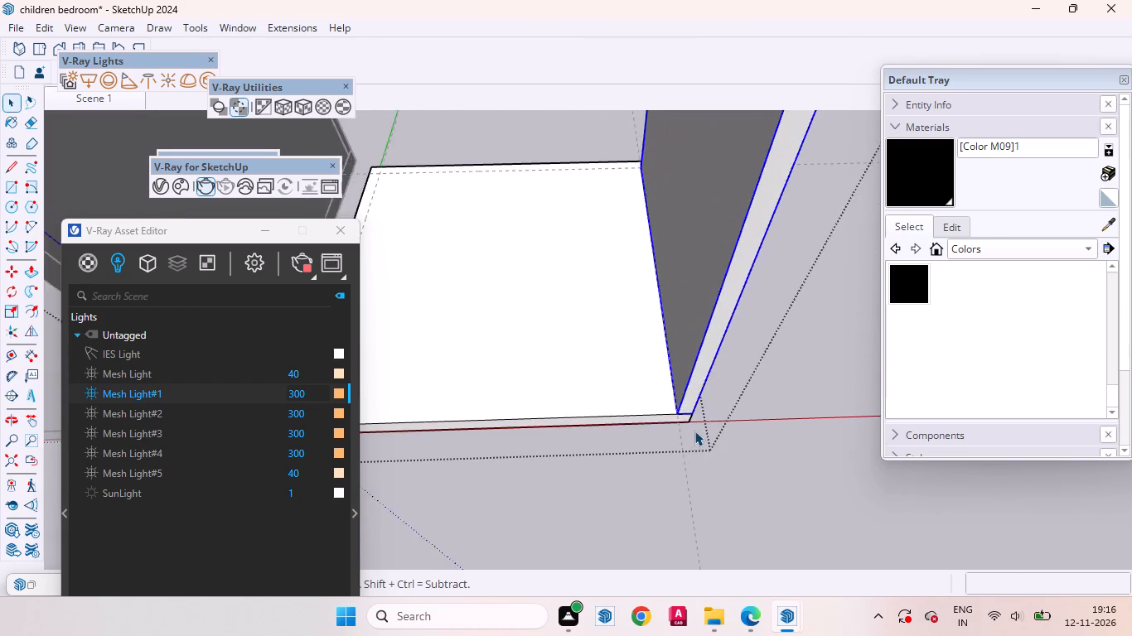
{"action": "middle_click_drag", "start_coordinate": [694, 431], "coordinate": [696, 354]}
{"action": "key", "text": "m"}
{"action": "scroll", "coordinate": [704, 412], "scroll_direction": "up", "scroll_amount": 3}
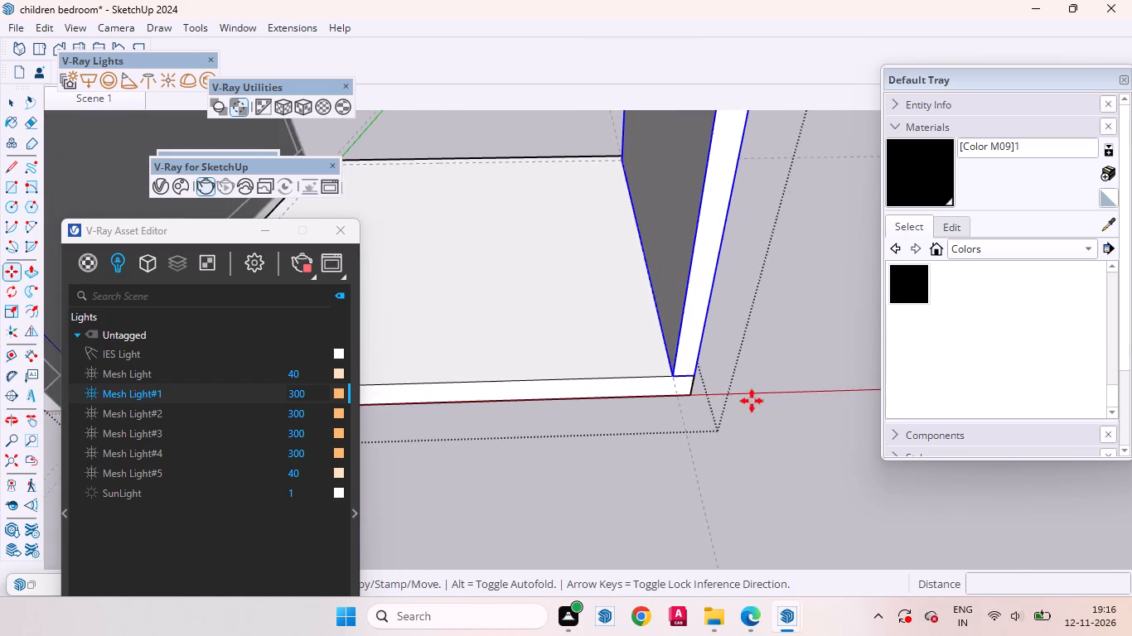
{"action": "scroll", "coordinate": [796, 409], "scroll_direction": "down", "scroll_amount": 7}
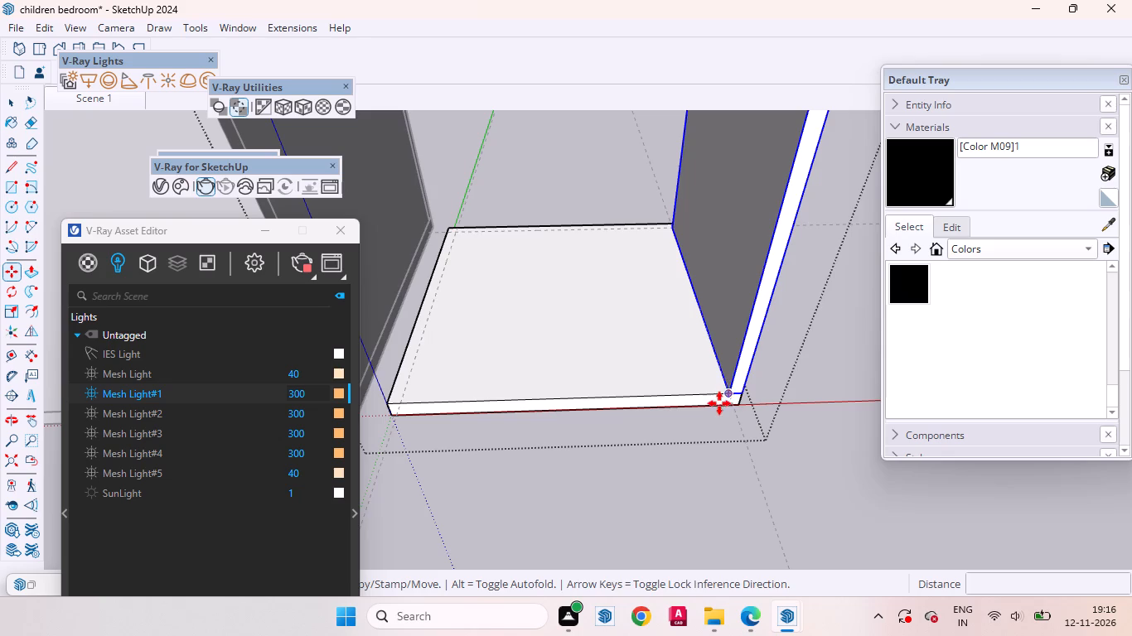
{"action": "scroll", "coordinate": [729, 398], "scroll_direction": "up", "scroll_amount": 3}
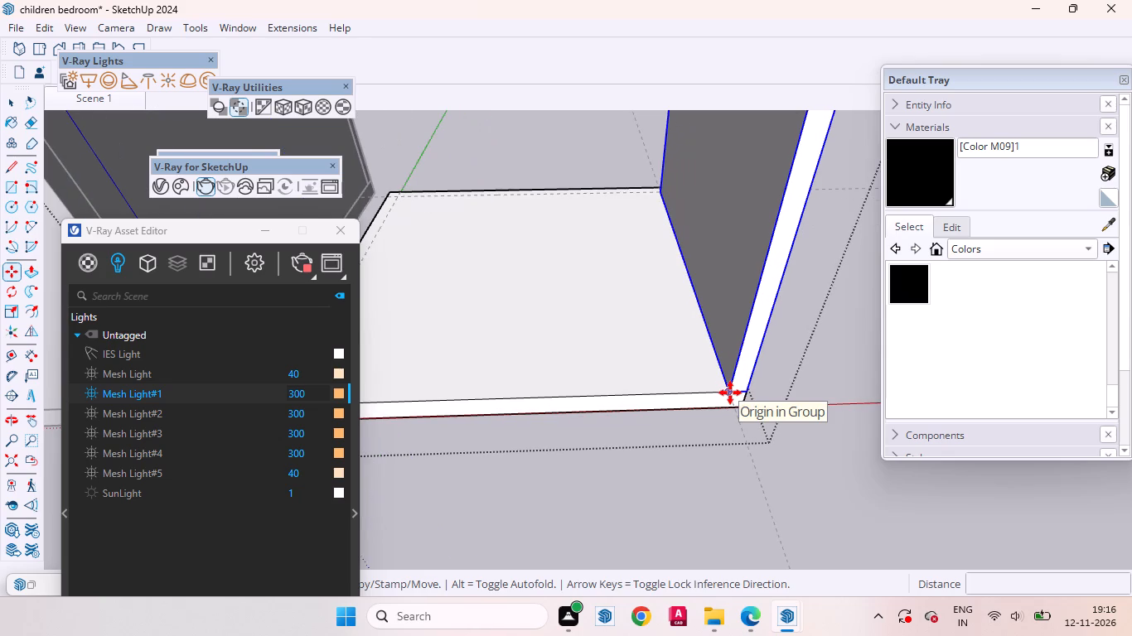
{"action": "left_click", "coordinate": [730, 393]}
{"action": "scroll", "coordinate": [765, 396], "scroll_direction": "down", "scroll_amount": 10}
{"action": "scroll", "coordinate": [557, 406], "scroll_direction": "up", "scroll_amount": 7}
{"action": "left_click", "coordinate": [512, 391]}
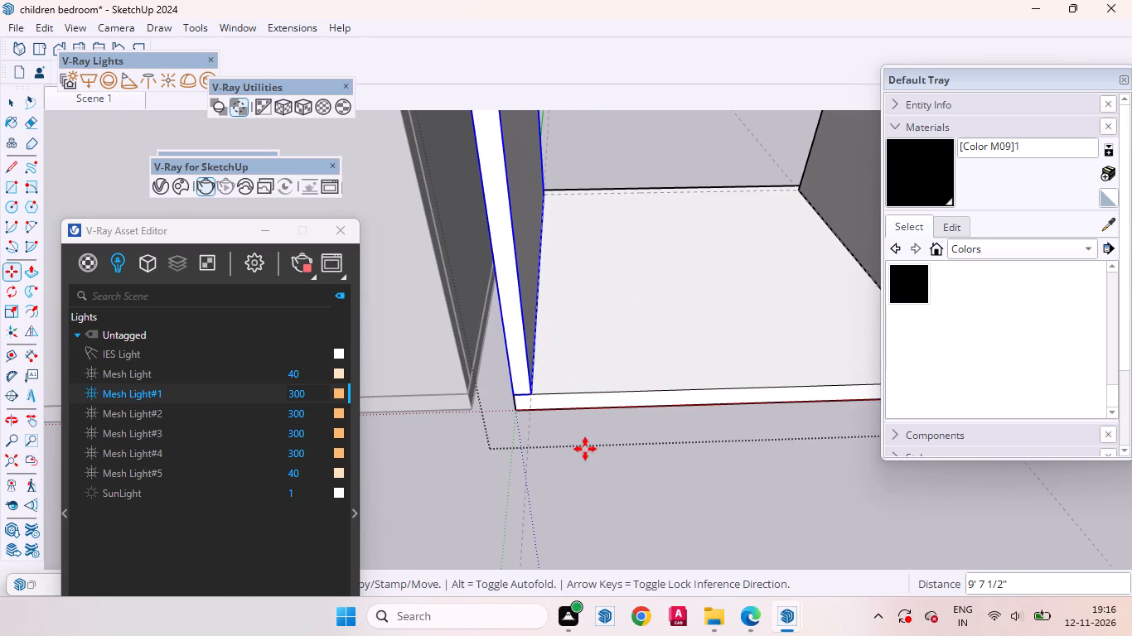
{"action": "key", "text": "space"}
{"action": "scroll", "coordinate": [501, 457], "scroll_direction": "down", "scroll_amount": 12}
{"action": "left_click", "coordinate": [704, 476]}
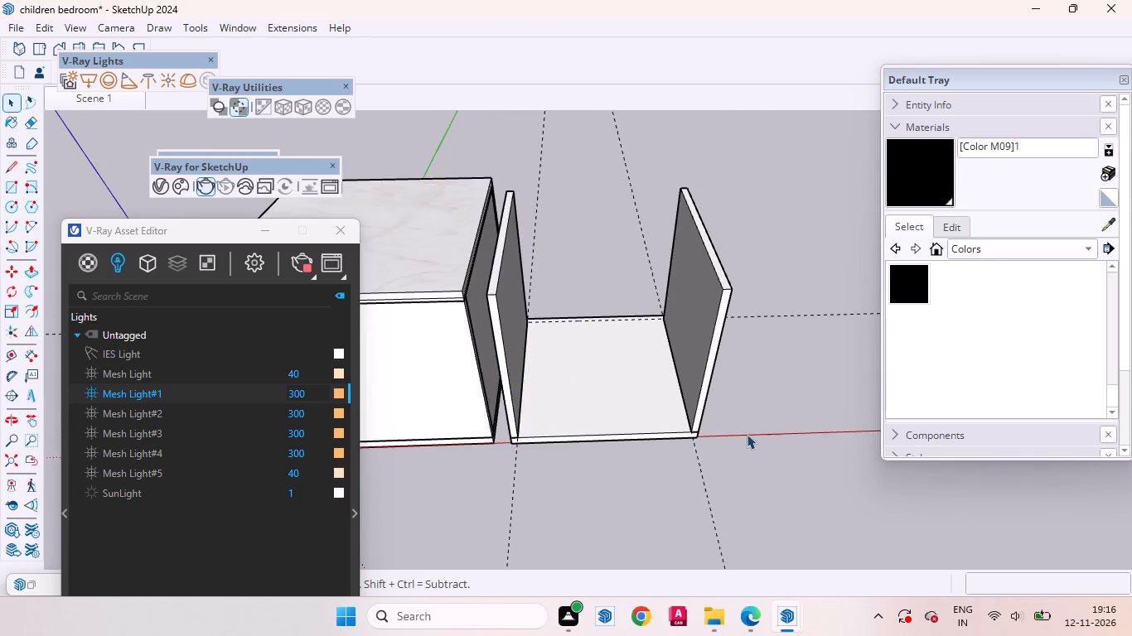
In a new group, draw a 10' by 4 1/2" rectangle along the slab's open edge farthest from the red axis.
{"action": "middle_click_drag", "start_coordinate": [747, 434], "coordinate": [220, 450]}
{"action": "scroll", "coordinate": [354, 423], "scroll_direction": "down", "scroll_amount": 7}
{"action": "middle_click_drag", "start_coordinate": [672, 477], "coordinate": [651, 435]}
{"action": "right_click", "coordinate": [697, 429]}
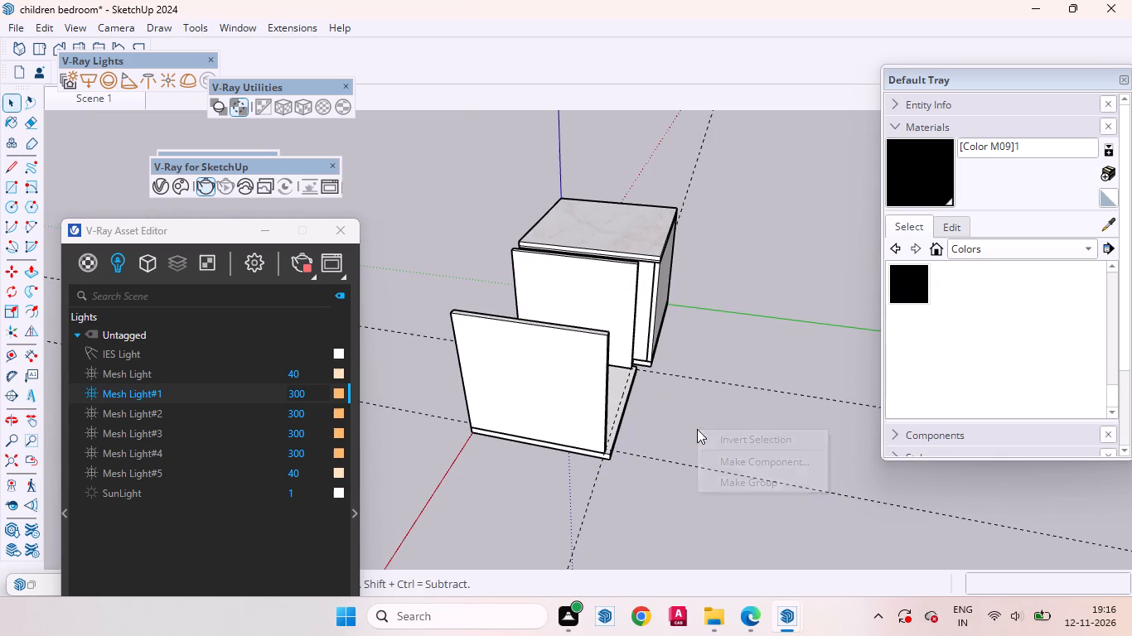
{"action": "left_click", "coordinate": [750, 482]}
{"action": "scroll", "coordinate": [631, 407], "scroll_direction": "up", "scroll_amount": 11}
{"action": "middle_click_drag", "start_coordinate": [647, 374], "coordinate": [647, 446]}
{"action": "key", "text": "r"}
{"action": "scroll", "coordinate": [618, 399], "scroll_direction": "up", "scroll_amount": 6}
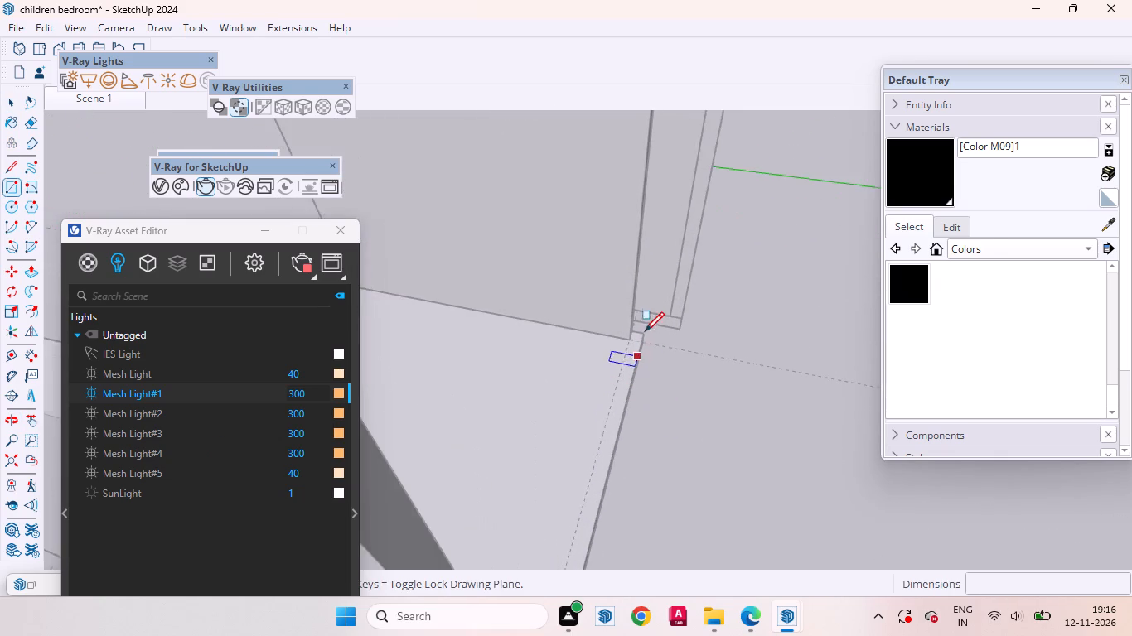
{"action": "scroll", "coordinate": [645, 331], "scroll_direction": "up", "scroll_amount": 11}
{"action": "left_click", "coordinate": [605, 336]}
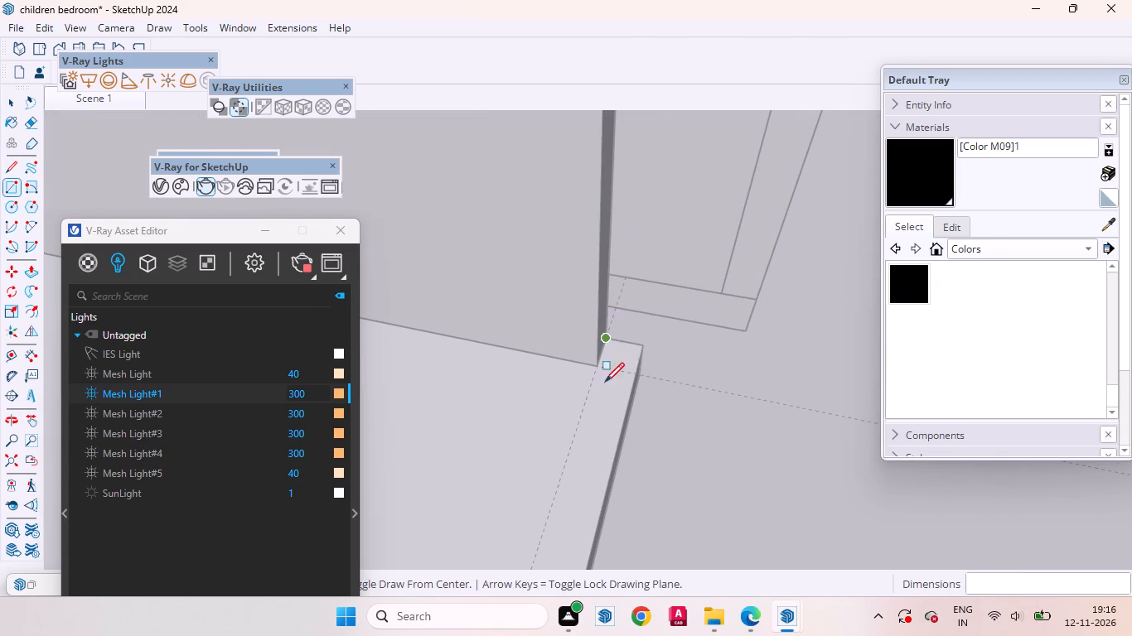
{"action": "scroll", "coordinate": [652, 397], "scroll_direction": "down", "scroll_amount": 6}
{"action": "scroll", "coordinate": [613, 376], "scroll_direction": "up", "scroll_amount": 1}
{"action": "scroll", "coordinate": [613, 376], "scroll_direction": "down", "scroll_amount": 9}
{"action": "scroll", "coordinate": [620, 359], "scroll_direction": "up", "scroll_amount": 1}
{"action": "scroll", "coordinate": [620, 359], "scroll_direction": "down", "scroll_amount": 17}
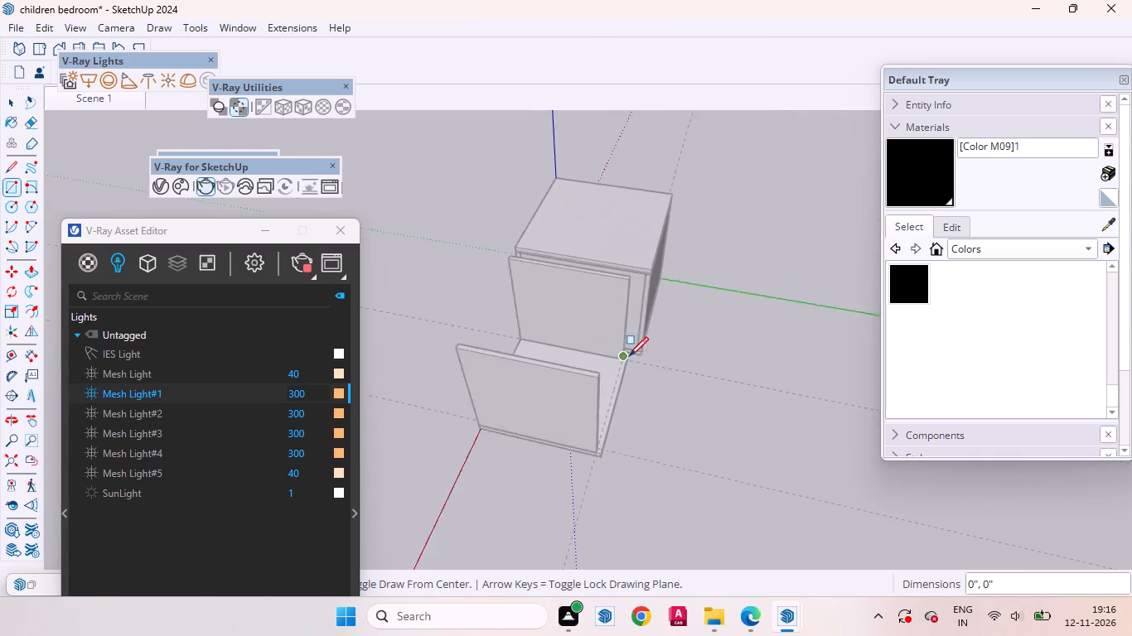
{"action": "scroll", "coordinate": [612, 466], "scroll_direction": "up", "scroll_amount": 14}
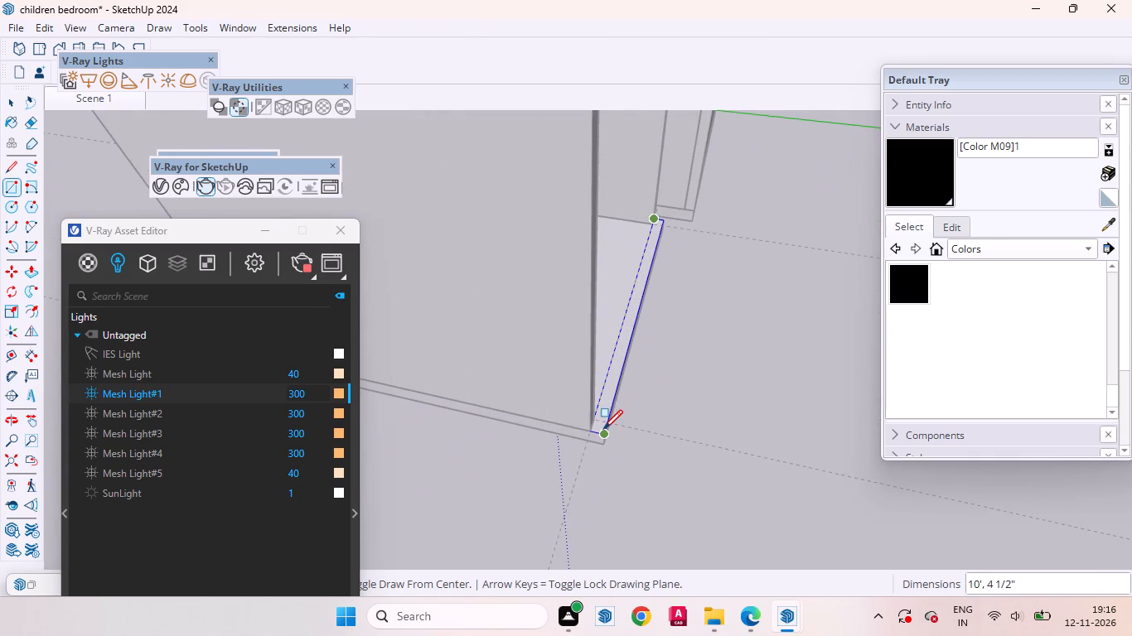
{"action": "left_click", "coordinate": [602, 431]}
Extrude the 10' strip upward by the same 9'4" used for the side walls and close its group.
{"action": "key", "text": "p"}
{"action": "key", "text": "p"}
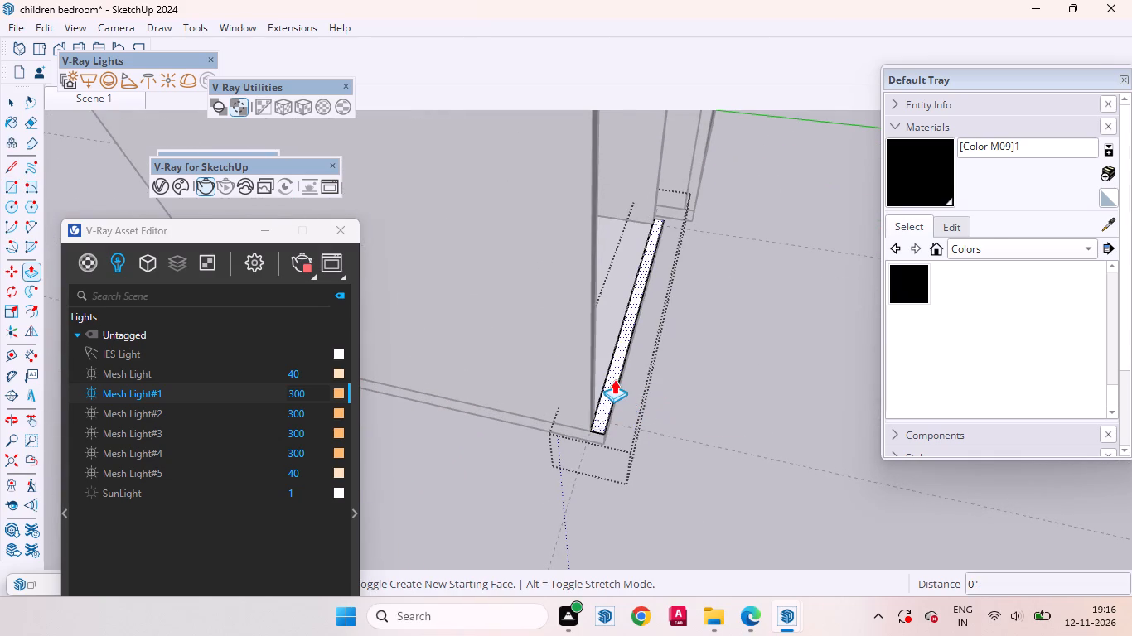
{"action": "double_click", "coordinate": [614, 379]}
{"action": "key", "text": "space"}
{"action": "left_click", "coordinate": [742, 453]}
{"action": "scroll", "coordinate": [728, 458], "scroll_direction": "down", "scroll_amount": 6}
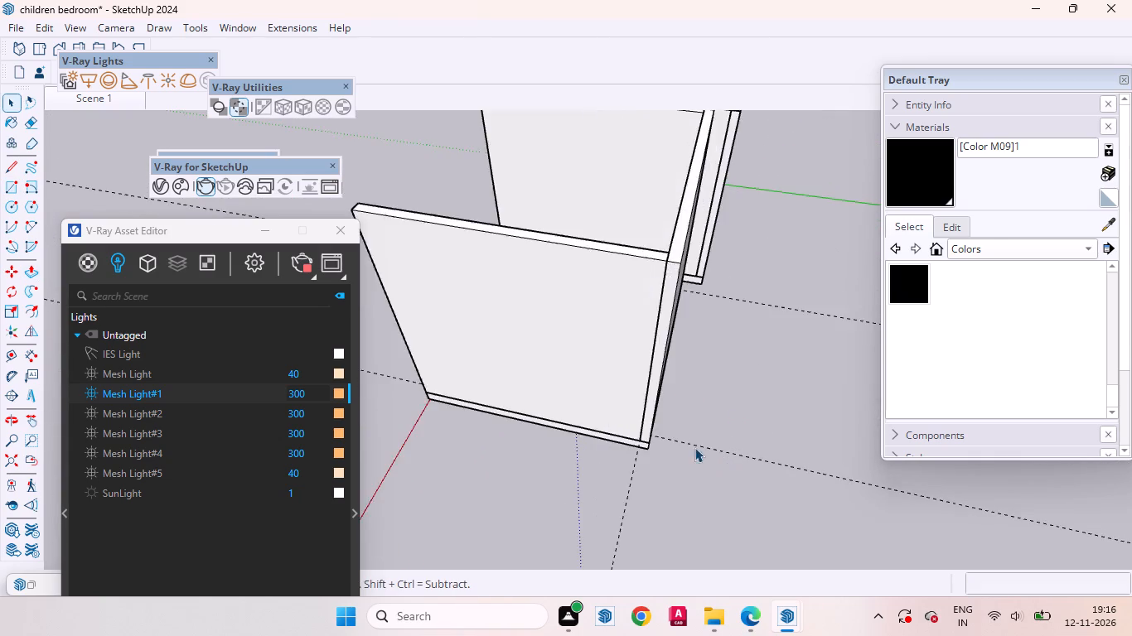
Delete the three construction guides around the walled enclosure, two inside the slab's group and one outside it.
{"action": "scroll", "coordinate": [694, 447], "scroll_direction": "down", "scroll_amount": 9}
{"action": "middle_click_drag", "start_coordinate": [538, 450], "coordinate": [1131, 365]}
{"action": "scroll", "coordinate": [564, 359], "scroll_direction": "up", "scroll_amount": 3}
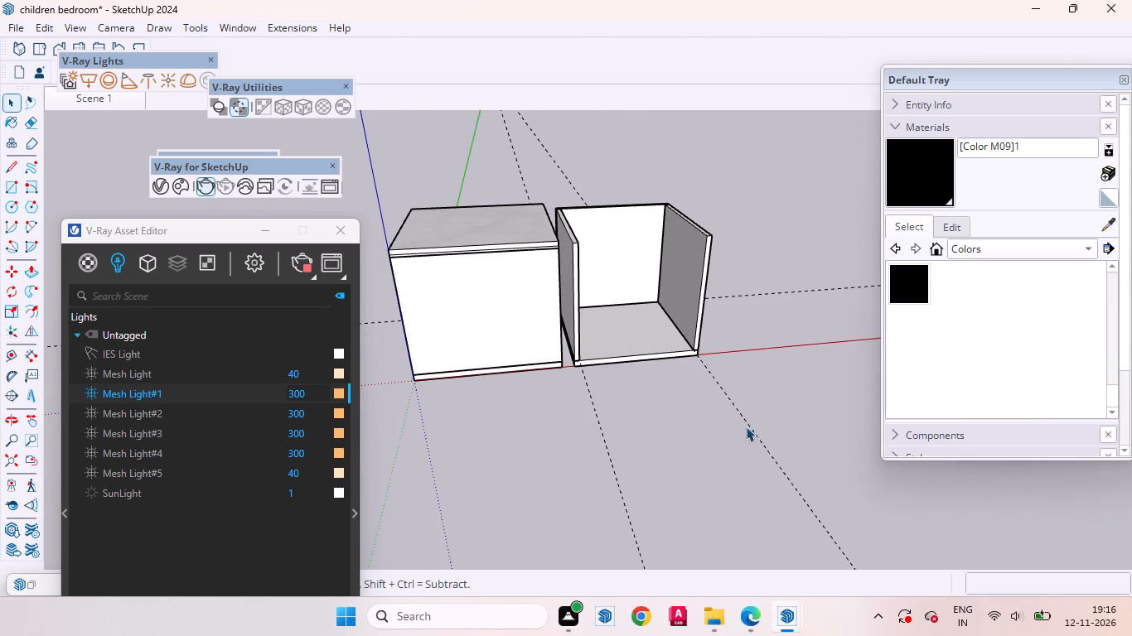
{"action": "left_click_drag", "start_coordinate": [814, 337], "coordinate": [768, 226]}
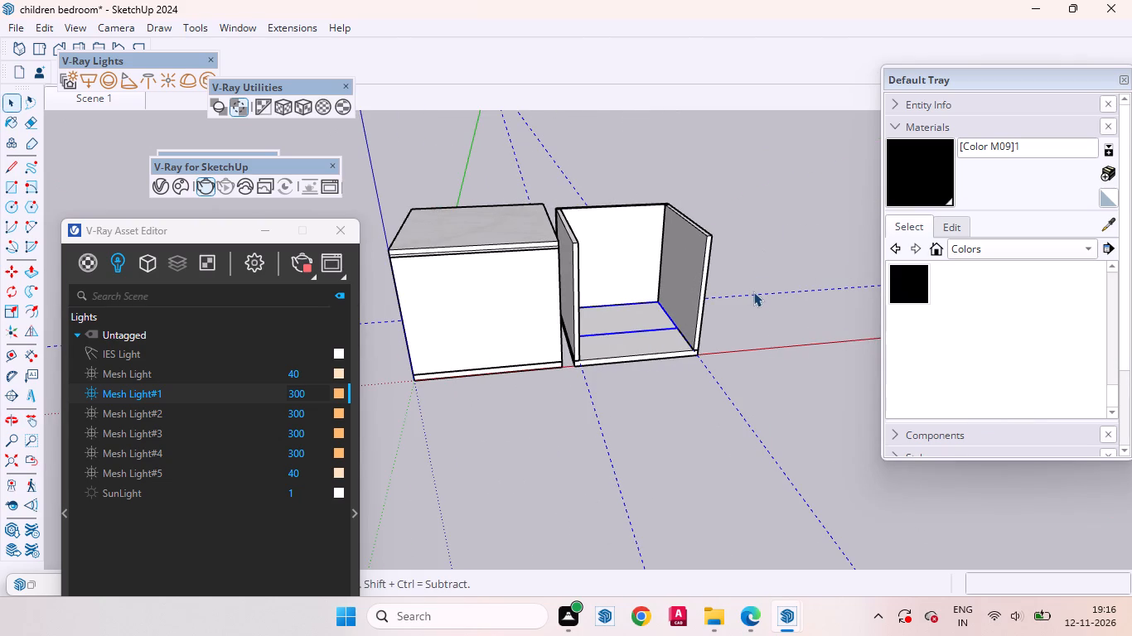
{"action": "double_click", "coordinate": [753, 291]}
{"action": "left_click", "coordinate": [755, 297]}
{"action": "triple_click", "coordinate": [755, 297]}
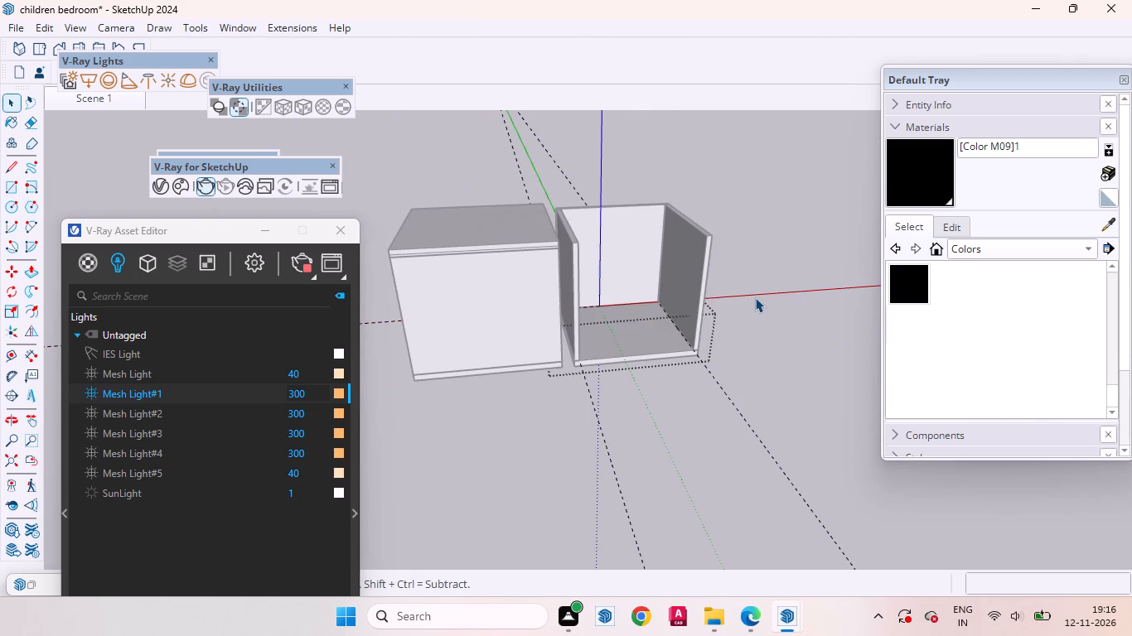
{"action": "left_click", "coordinate": [730, 395]}
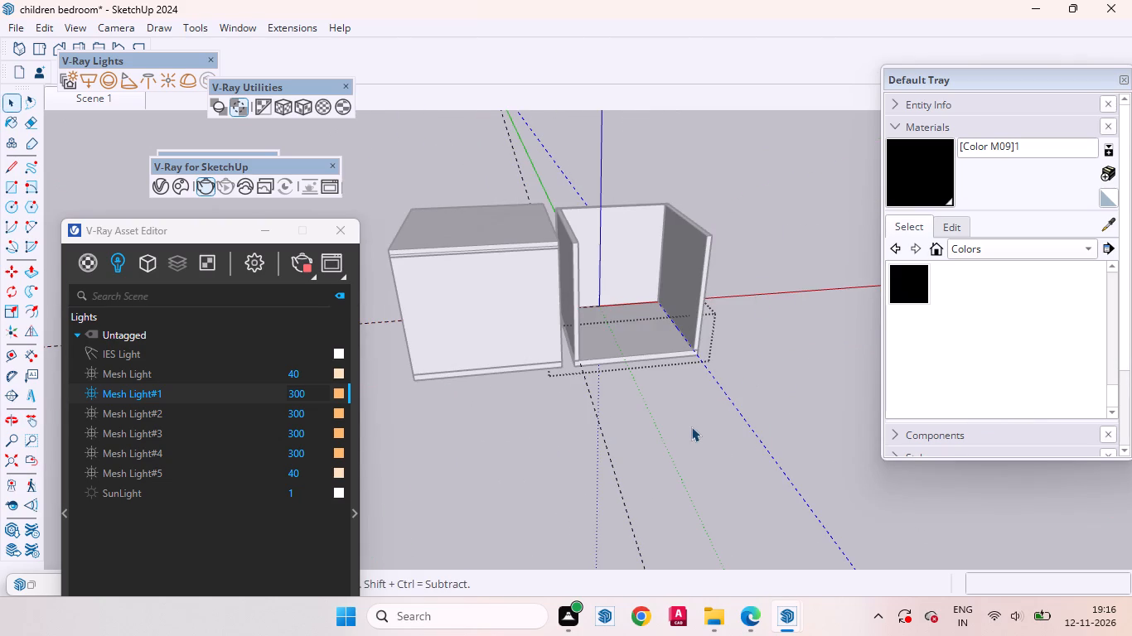
{"action": "key", "text": "Delete"}
{"action": "left_click", "coordinate": [608, 448]}
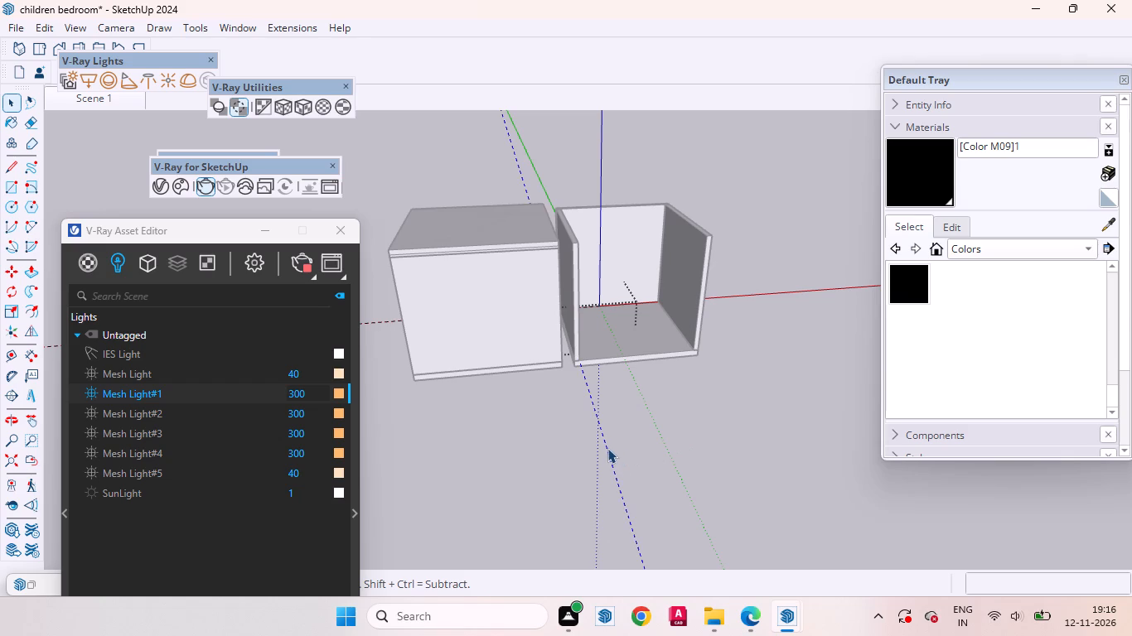
{"action": "key", "text": "Delete"}
{"action": "left_click", "coordinate": [614, 450]}
{"action": "left_click", "coordinate": [758, 296]}
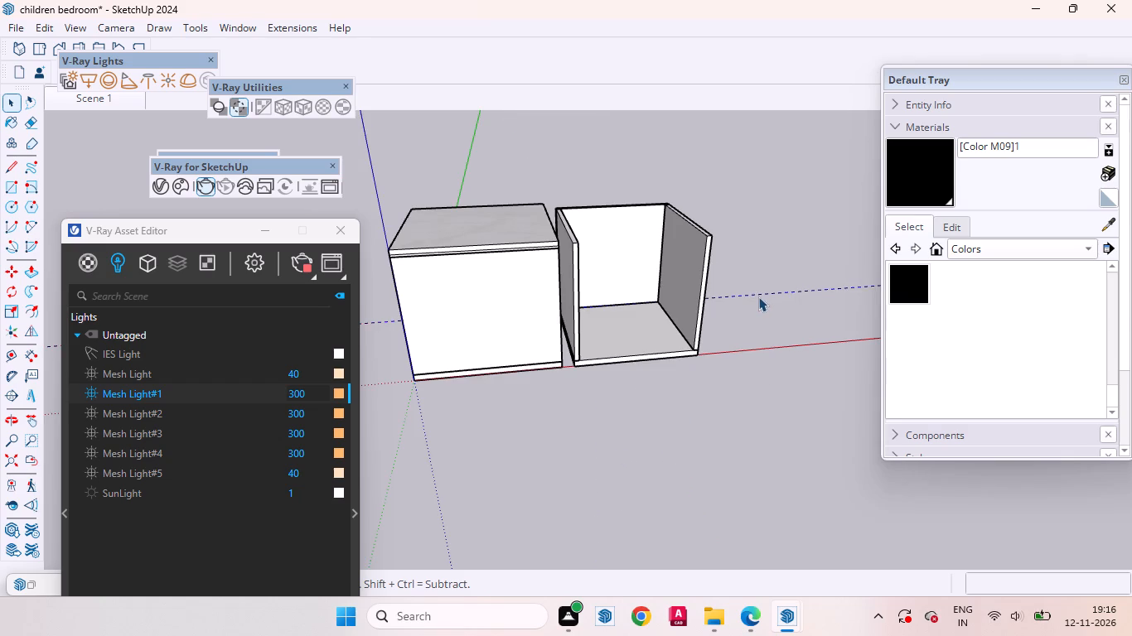
{"action": "key", "text": "Delete"}
{"action": "left_click", "coordinate": [735, 386]}
Examine the bedroom render in the V-Ray Frame Buffer, inspecting the wardrobe, its lower drawers and the wall art up close.
{"action": "scroll", "coordinate": [534, 422], "scroll_direction": "down", "scroll_amount": 4}
{"action": "middle_click_drag", "start_coordinate": [566, 367], "coordinate": [485, 303]}
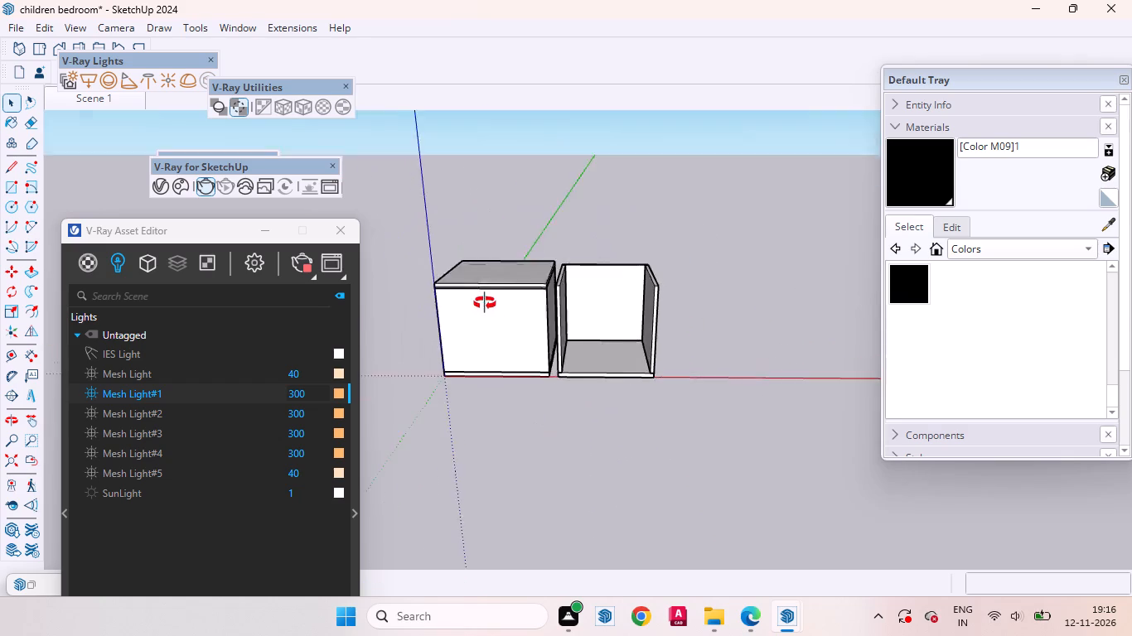
{"action": "middle_click_drag", "start_coordinate": [485, 303], "coordinate": [856, 267]}
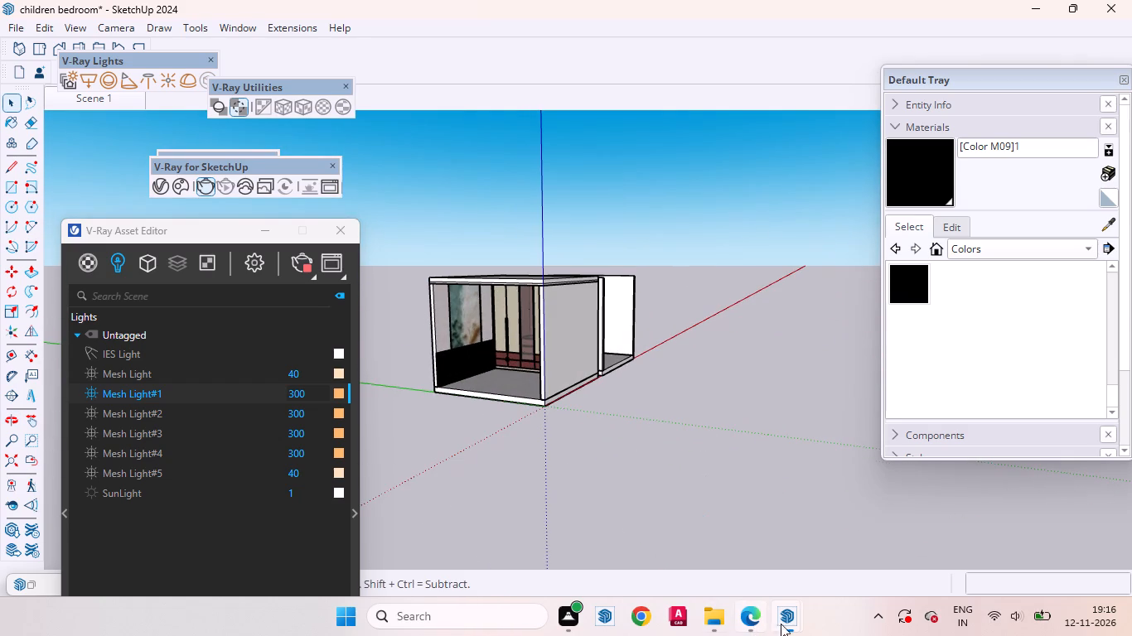
{"action": "left_click", "coordinate": [790, 621]}
{"action": "left_click", "coordinate": [906, 565]}
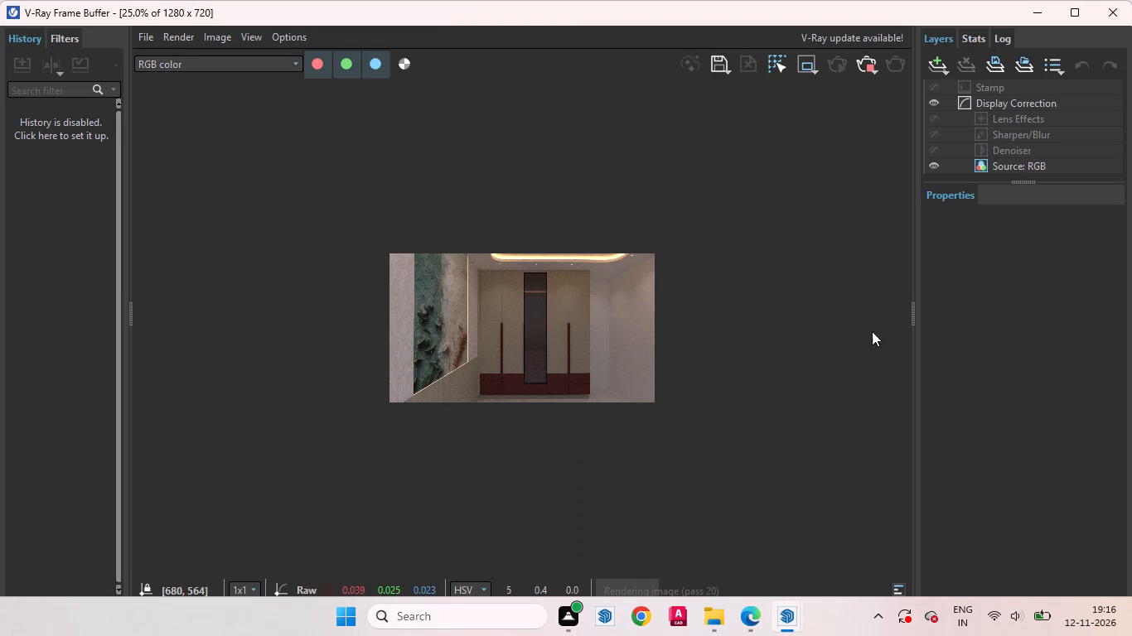
{"action": "scroll", "coordinate": [528, 345], "scroll_direction": "up", "scroll_amount": 1}
{"action": "scroll", "coordinate": [498, 448], "scroll_direction": "up", "scroll_amount": 1}
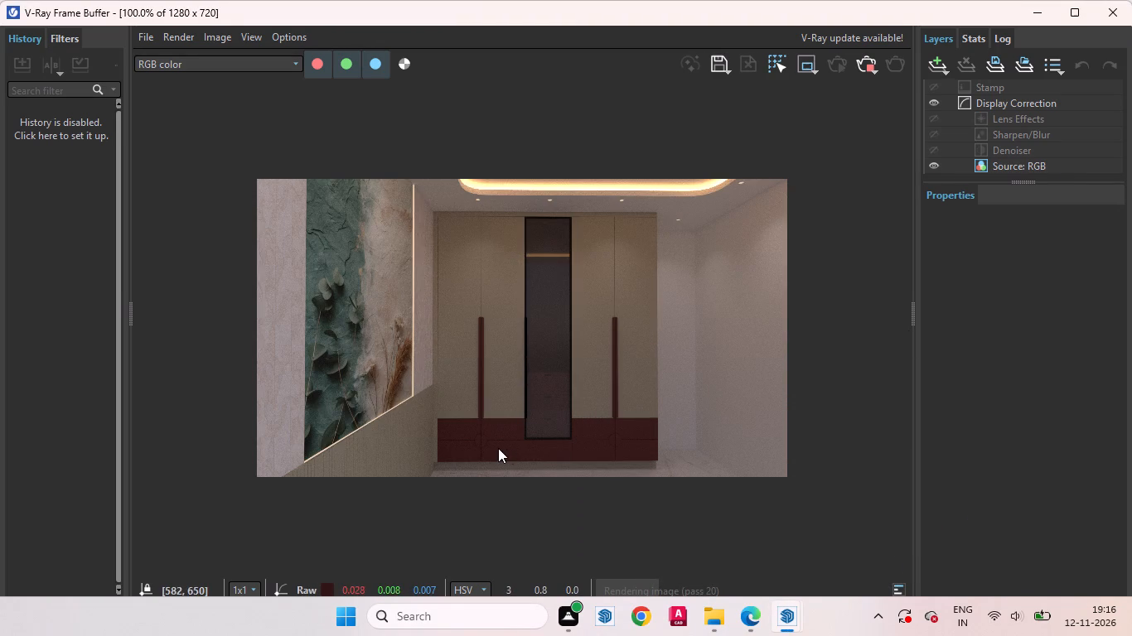
{"action": "scroll", "coordinate": [435, 435], "scroll_direction": "up", "scroll_amount": 1}
{"action": "scroll", "coordinate": [444, 427], "scroll_direction": "down", "scroll_amount": 1}
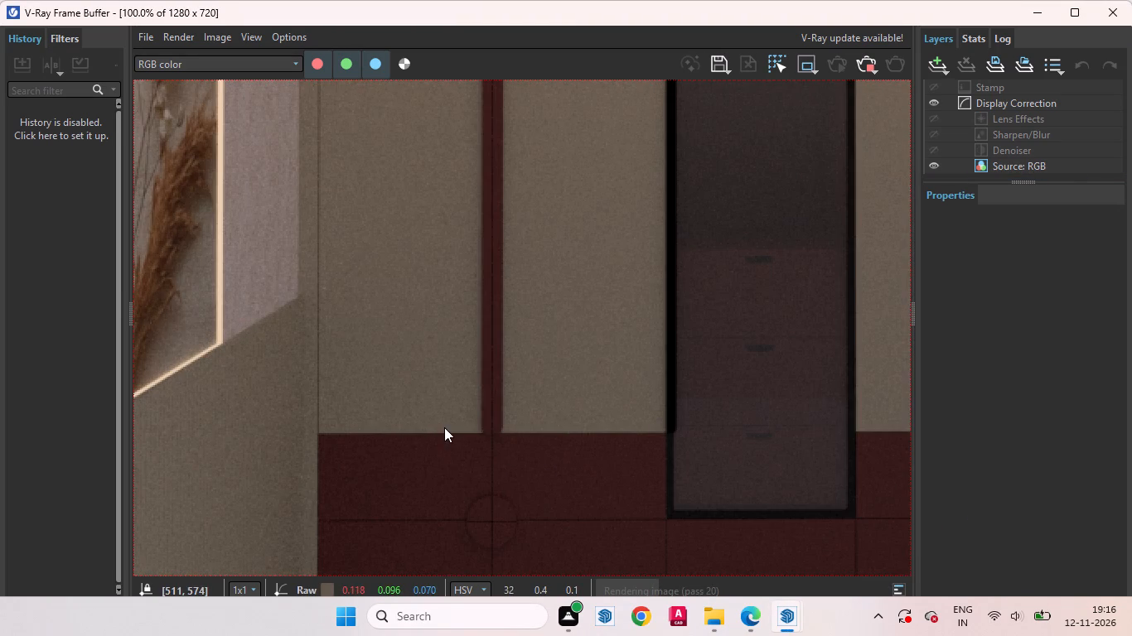
{"action": "scroll", "coordinate": [444, 427], "scroll_direction": "down", "scroll_amount": 1}
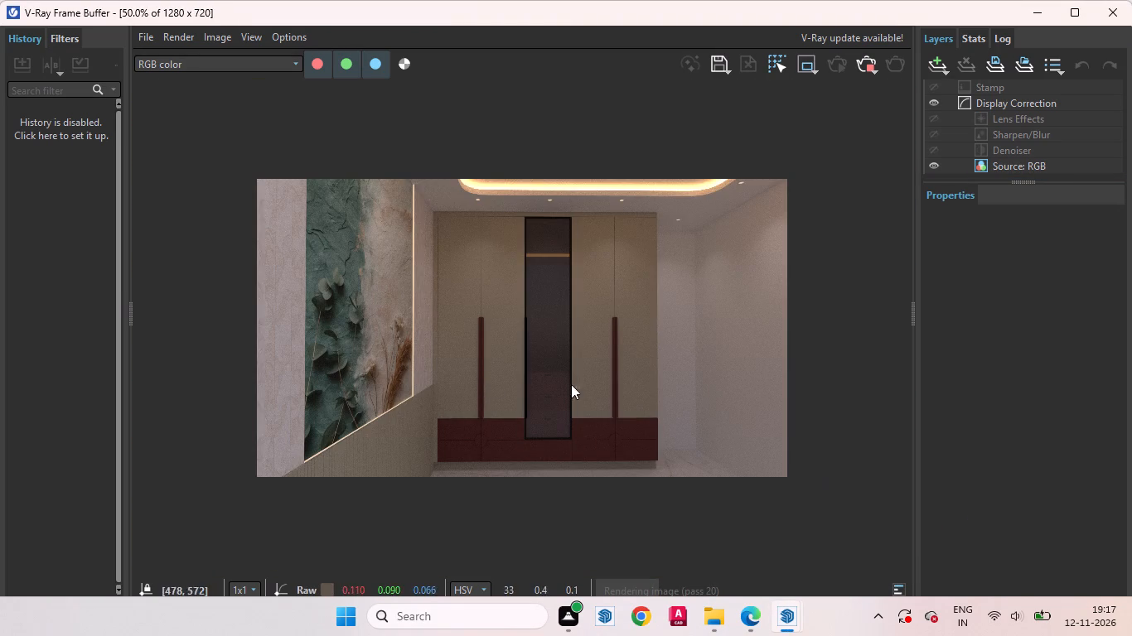
{"action": "scroll", "coordinate": [486, 432], "scroll_direction": "up", "scroll_amount": 1}
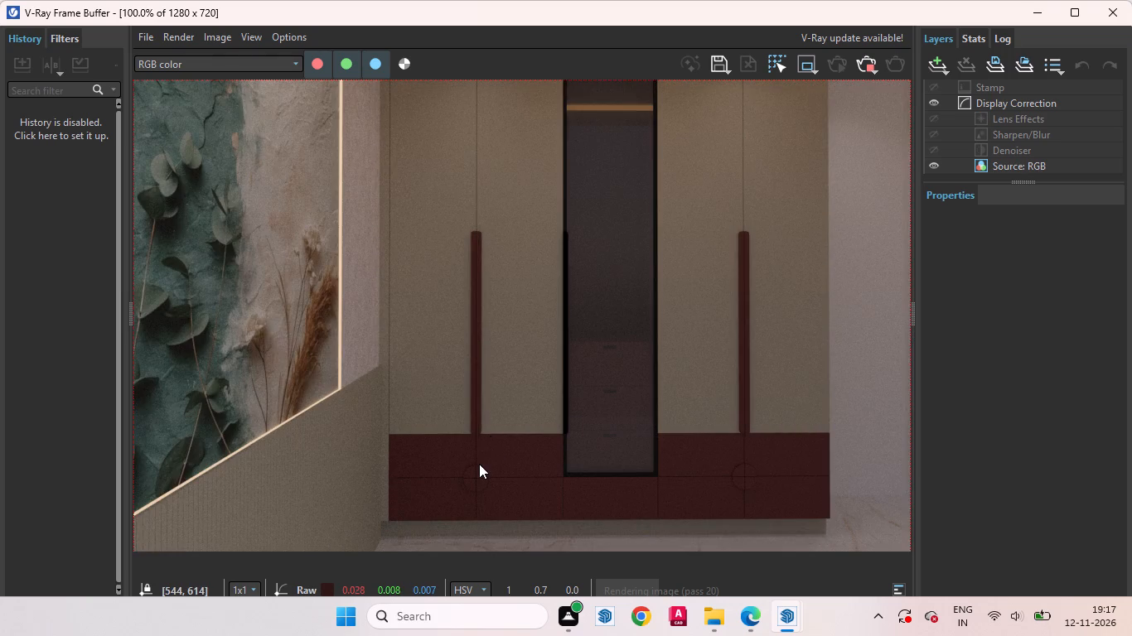
{"action": "scroll", "coordinate": [479, 464], "scroll_direction": "up", "scroll_amount": 1}
{"action": "scroll", "coordinate": [454, 439], "scroll_direction": "down", "scroll_amount": 2}
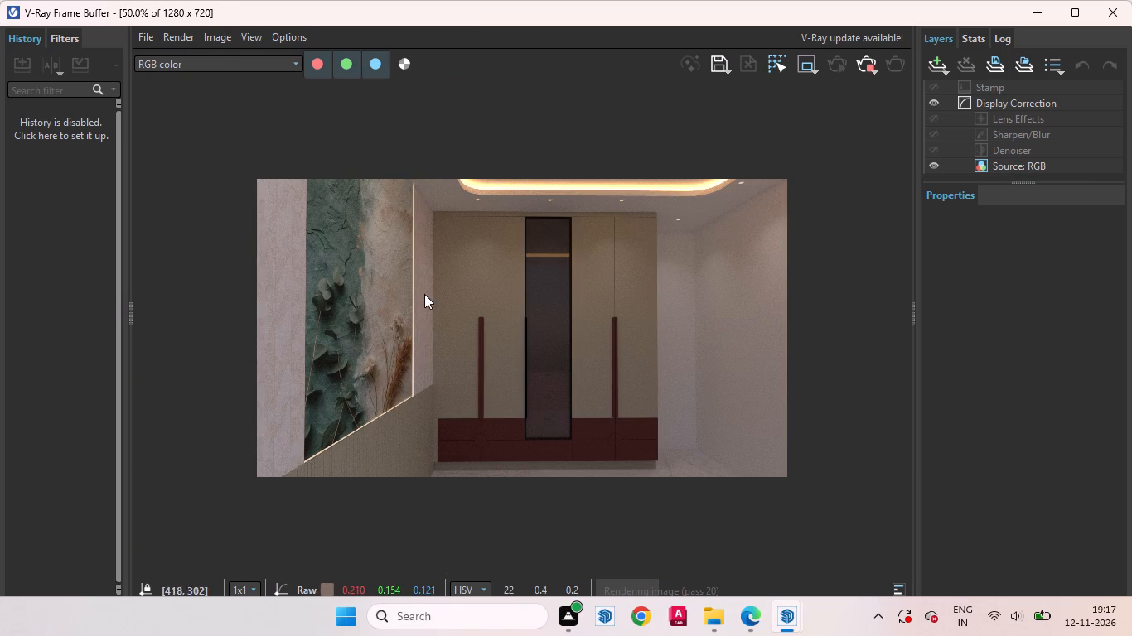
{"action": "scroll", "coordinate": [417, 430], "scroll_direction": "up", "scroll_amount": 2}
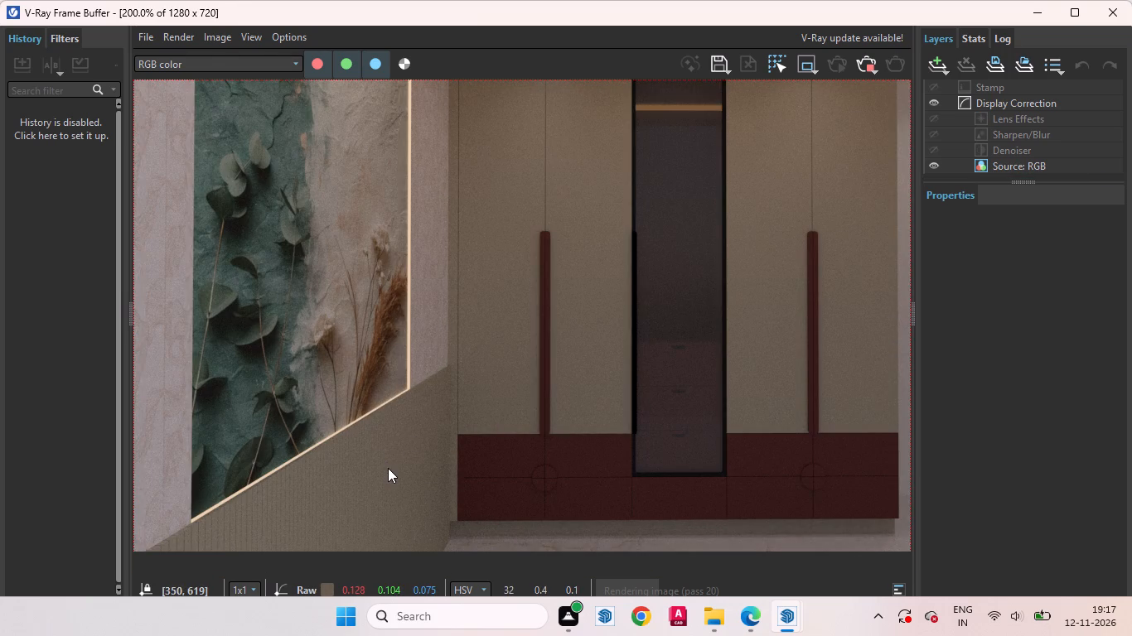
{"action": "scroll", "coordinate": [420, 450], "scroll_direction": "down", "scroll_amount": 2}
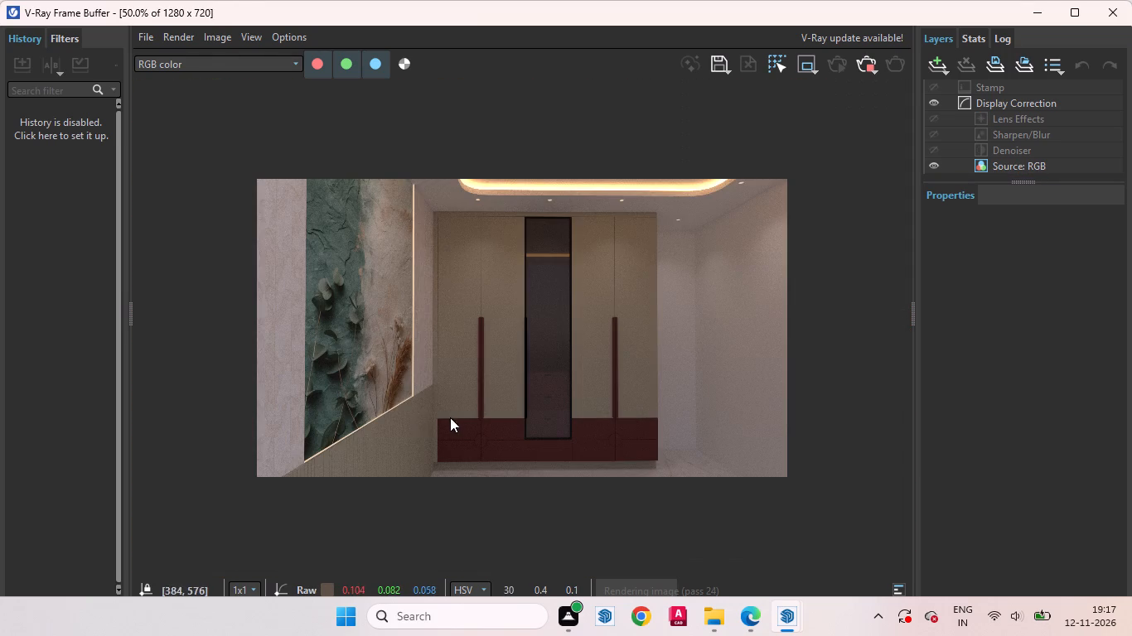
{"action": "scroll", "coordinate": [403, 431], "scroll_direction": "down", "scroll_amount": 1}
{"action": "scroll", "coordinate": [437, 417], "scroll_direction": "up", "scroll_amount": 1}
{"action": "scroll", "coordinate": [563, 447], "scroll_direction": "up", "scroll_amount": 1}
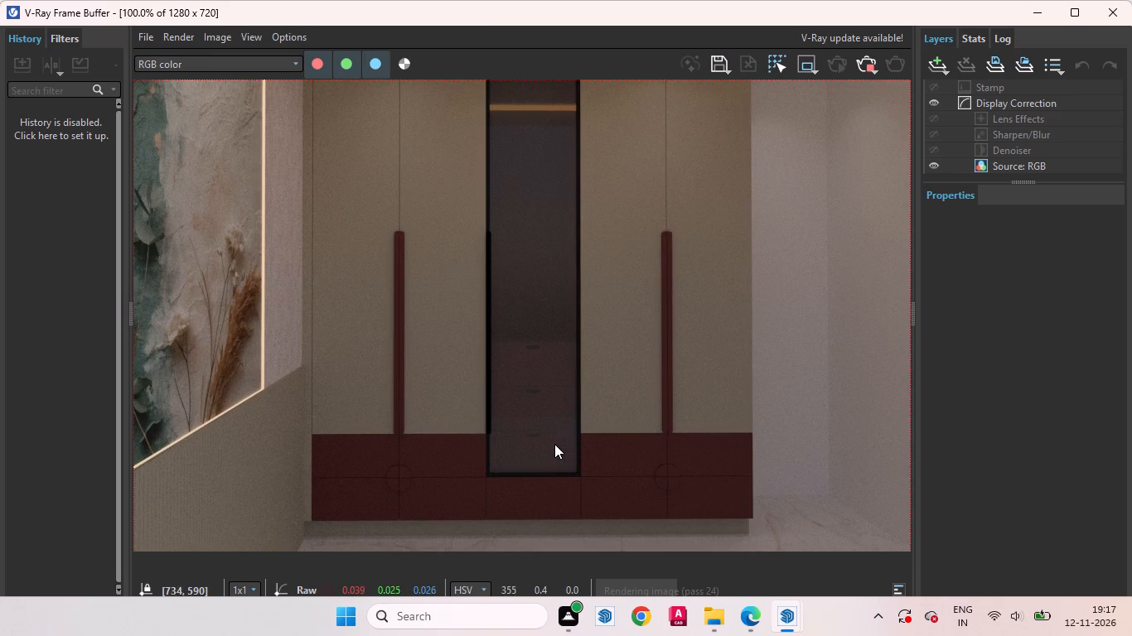
{"action": "scroll", "coordinate": [469, 438], "scroll_direction": "down", "scroll_amount": 1}
{"action": "scroll", "coordinate": [623, 458], "scroll_direction": "up", "scroll_amount": 1}
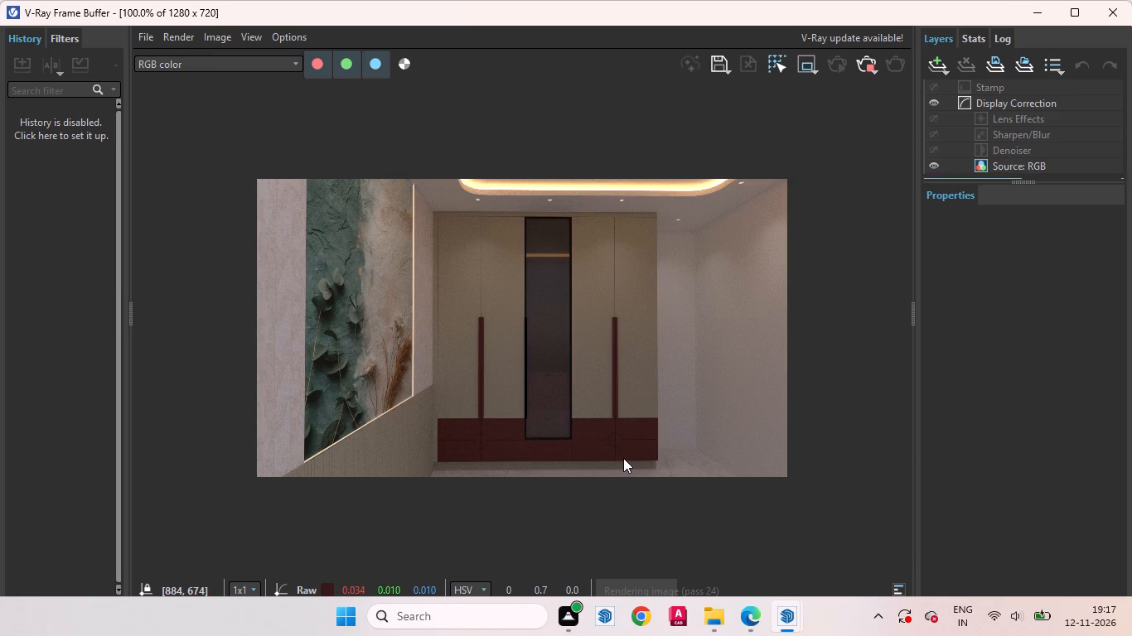
{"action": "scroll", "coordinate": [591, 471], "scroll_direction": "down", "scroll_amount": 2}
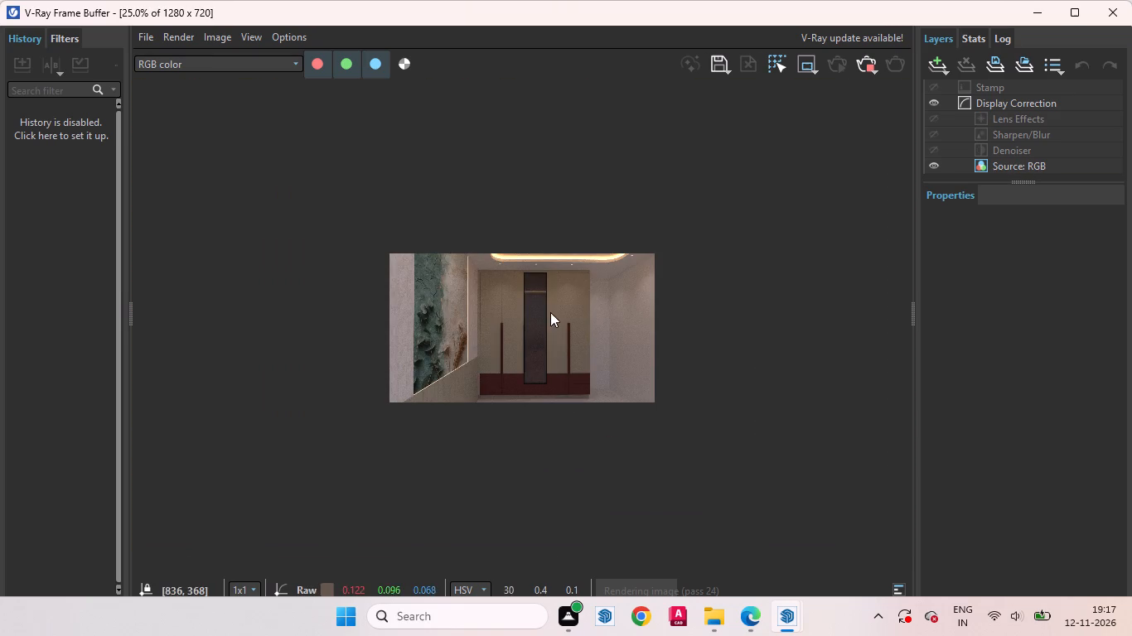
{"action": "scroll", "coordinate": [550, 297], "scroll_direction": "up", "scroll_amount": 1}
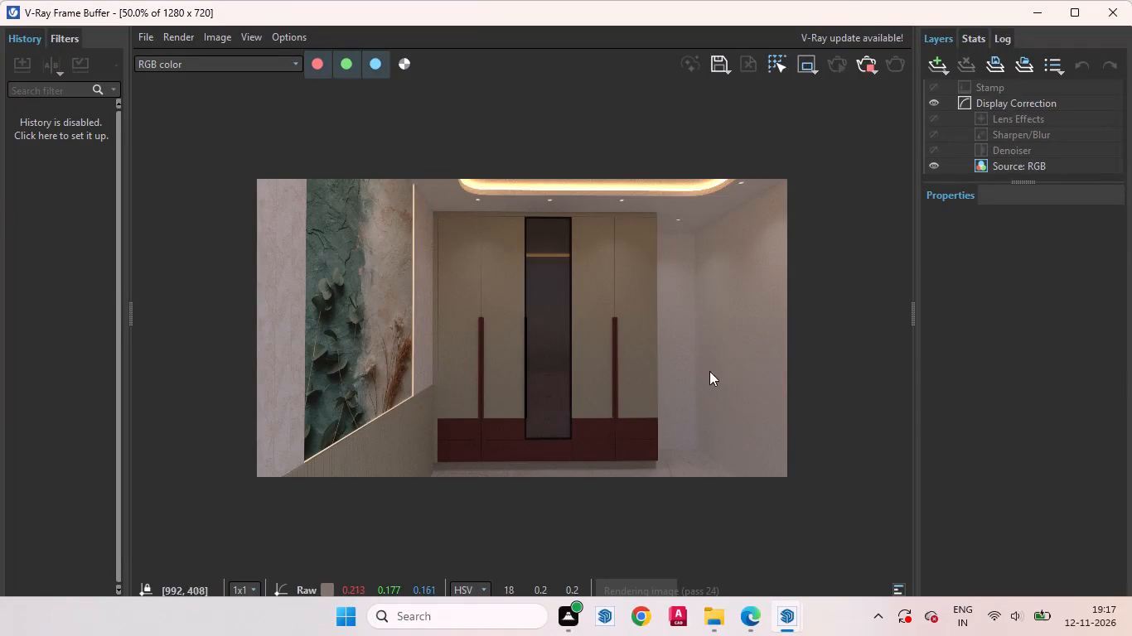
{"action": "left_click", "coordinate": [1030, 11]}
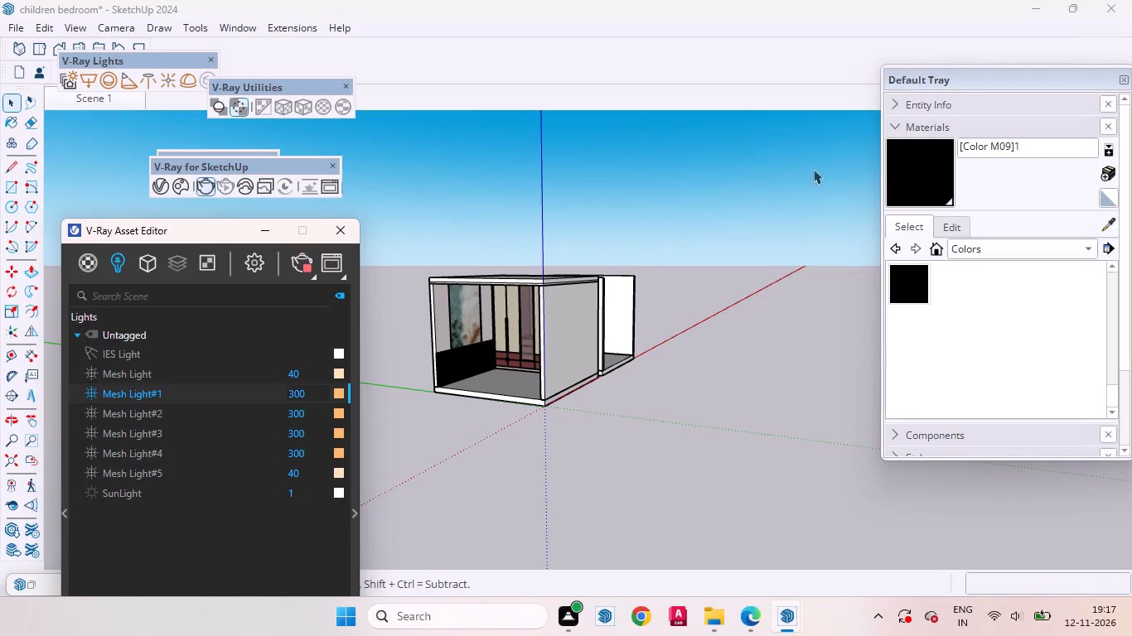
Place a guide on the enclosure floor parallel to the back wall, 24" in from its inner face.
{"action": "scroll", "coordinate": [638, 332], "scroll_direction": "up", "scroll_amount": 3}
{"action": "middle_click_drag", "start_coordinate": [646, 359], "coordinate": [409, 423]}
{"action": "scroll", "coordinate": [763, 348], "scroll_direction": "up", "scroll_amount": 2}
{"action": "middle_click_drag", "start_coordinate": [748, 365], "coordinate": [645, 354]}
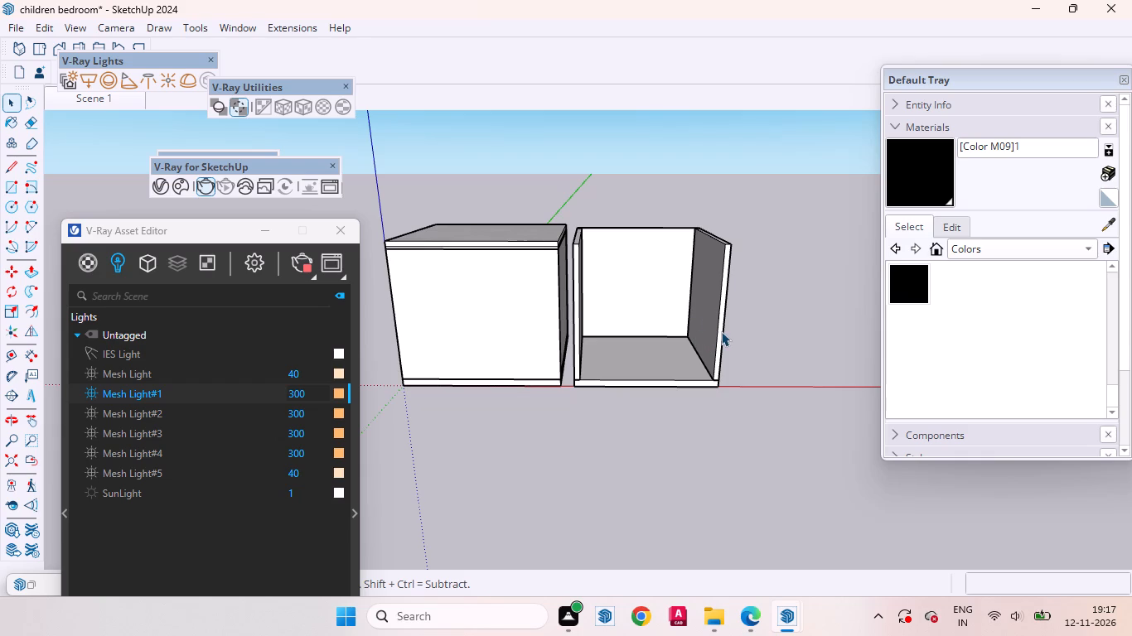
{"action": "scroll", "coordinate": [595, 354], "scroll_direction": "down", "scroll_amount": 3}
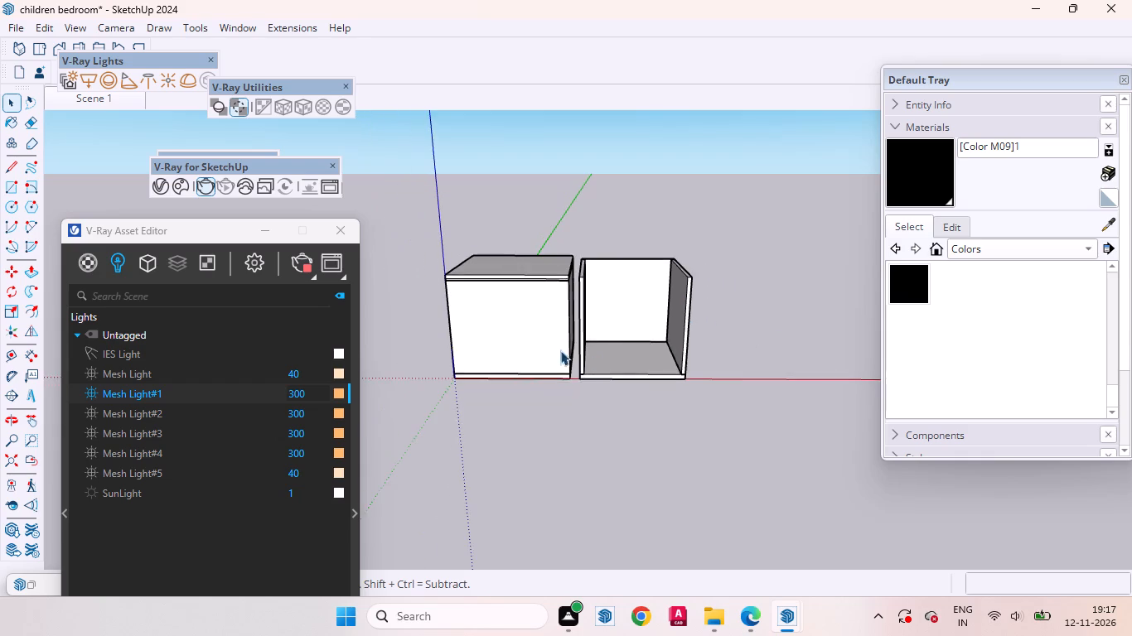
{"action": "scroll", "coordinate": [553, 335], "scroll_direction": "up", "scroll_amount": 7}
{"action": "middle_click_drag", "start_coordinate": [615, 327], "coordinate": [540, 291]}
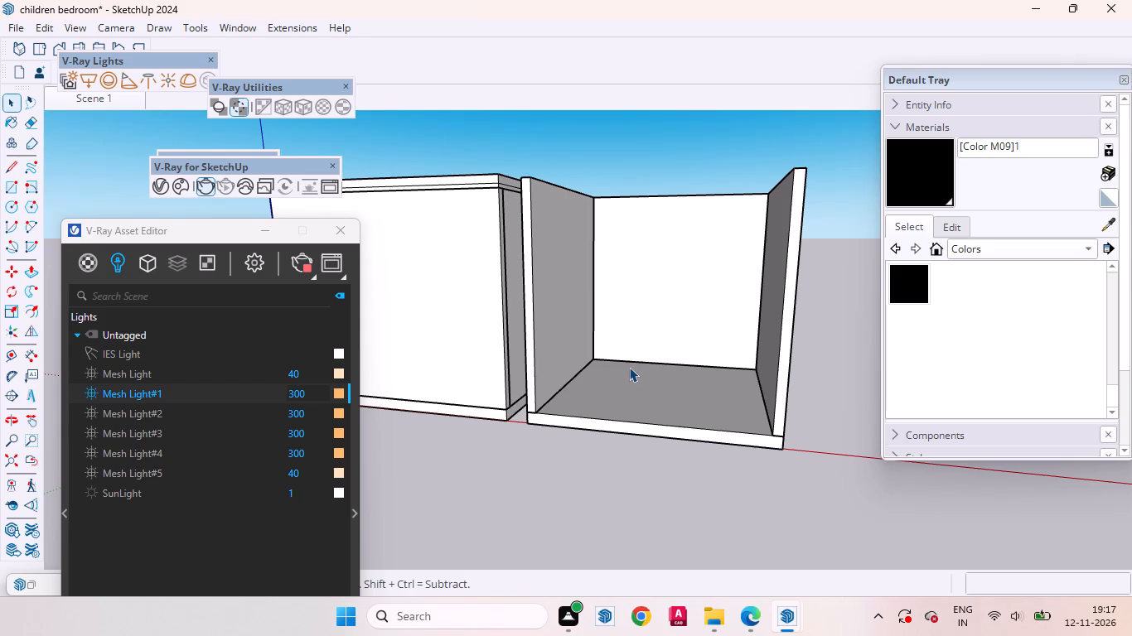
{"action": "key", "text": "t"}
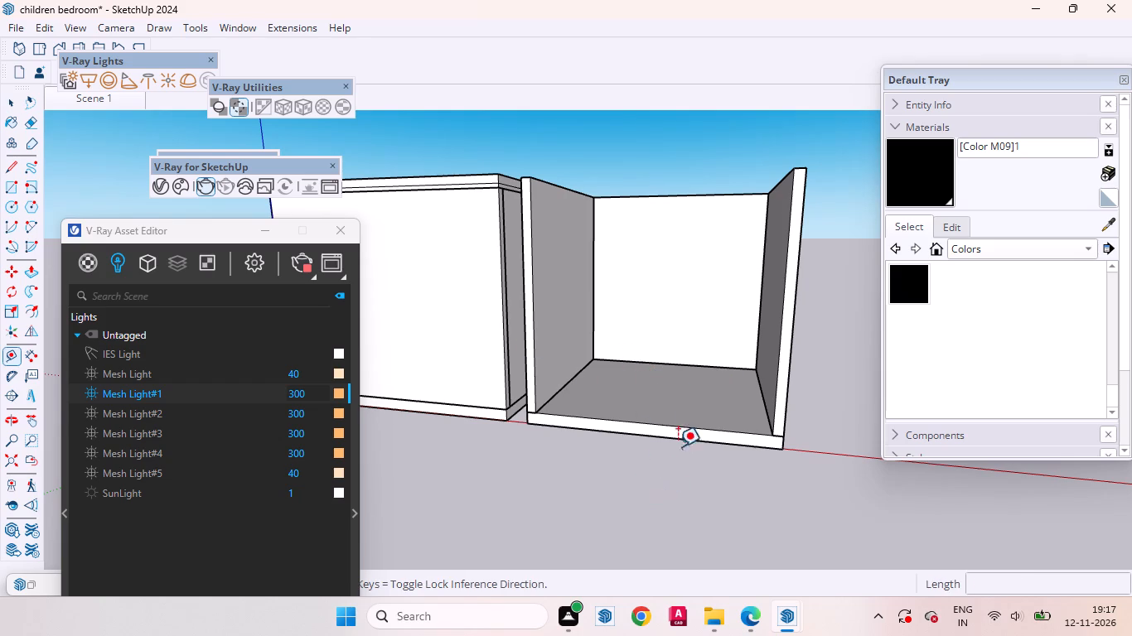
{"action": "middle_click_drag", "start_coordinate": [689, 340], "coordinate": [264, 566]}
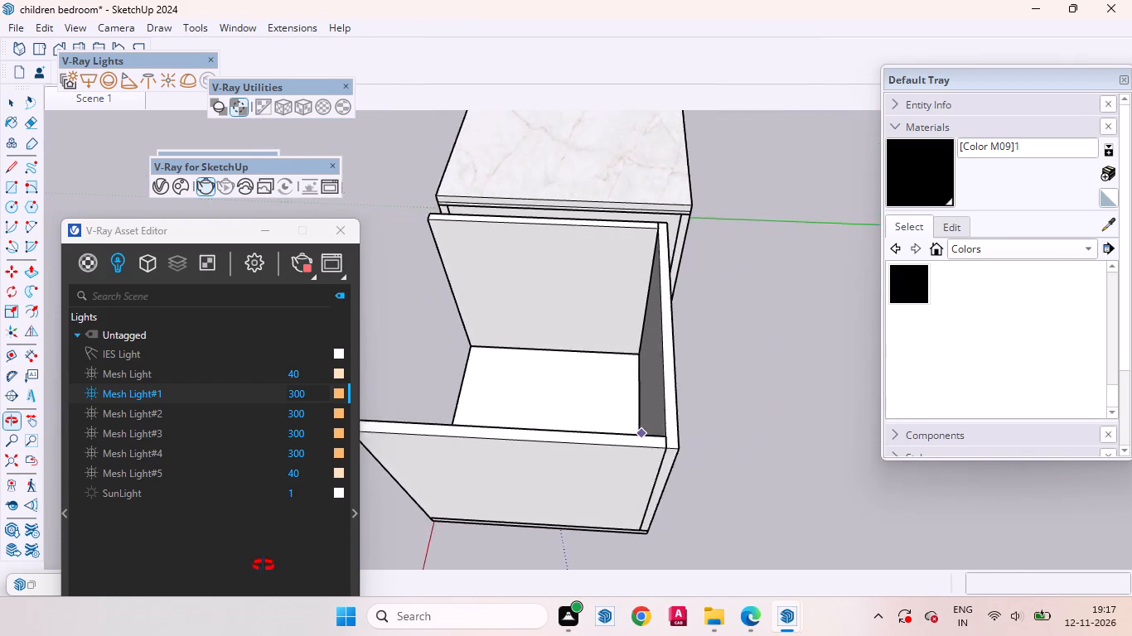
{"action": "middle_click_drag", "start_coordinate": [264, 566], "coordinate": [254, 567]}
{"action": "scroll", "coordinate": [586, 386], "scroll_direction": "up", "scroll_amount": 4}
{"action": "middle_click_drag", "start_coordinate": [584, 395], "coordinate": [672, 407]}
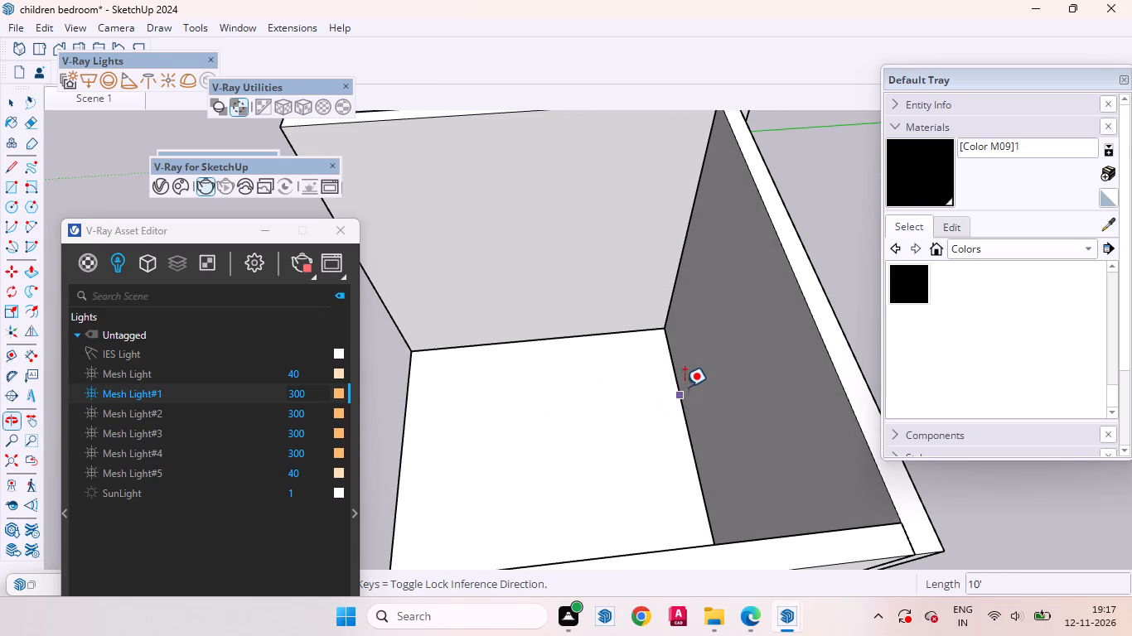
{"action": "left_click", "coordinate": [678, 383]}
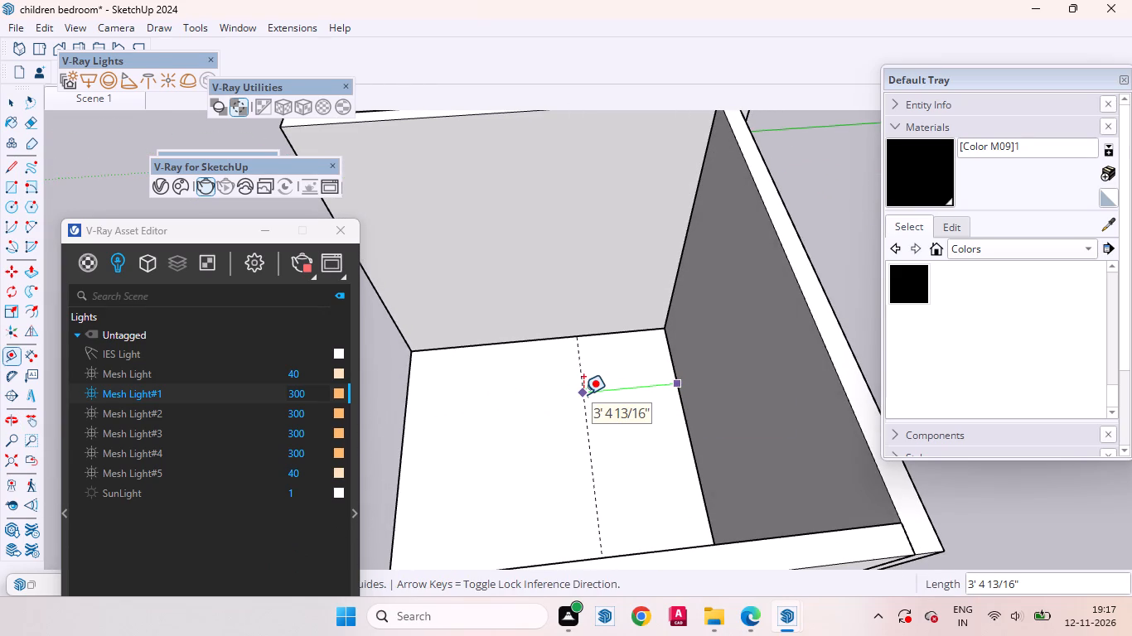
{"action": "type", "text": "24"}
{"action": "key", "text": "Return"}
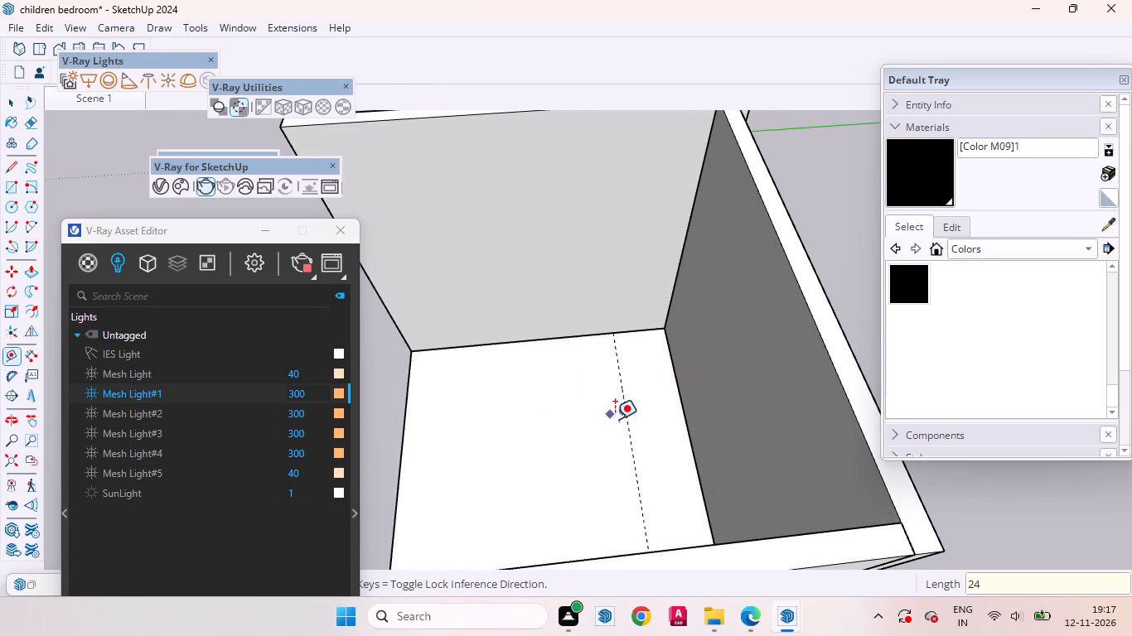
{"action": "key", "text": "space"}
Place a guide on the enclosure floor parallel to the side walls, 6' from the side wall nearest the bedroom.
{"action": "scroll", "coordinate": [627, 369], "scroll_direction": "down", "scroll_amount": 8}
{"action": "middle_click_drag", "start_coordinate": [622, 373], "coordinate": [823, 333]}
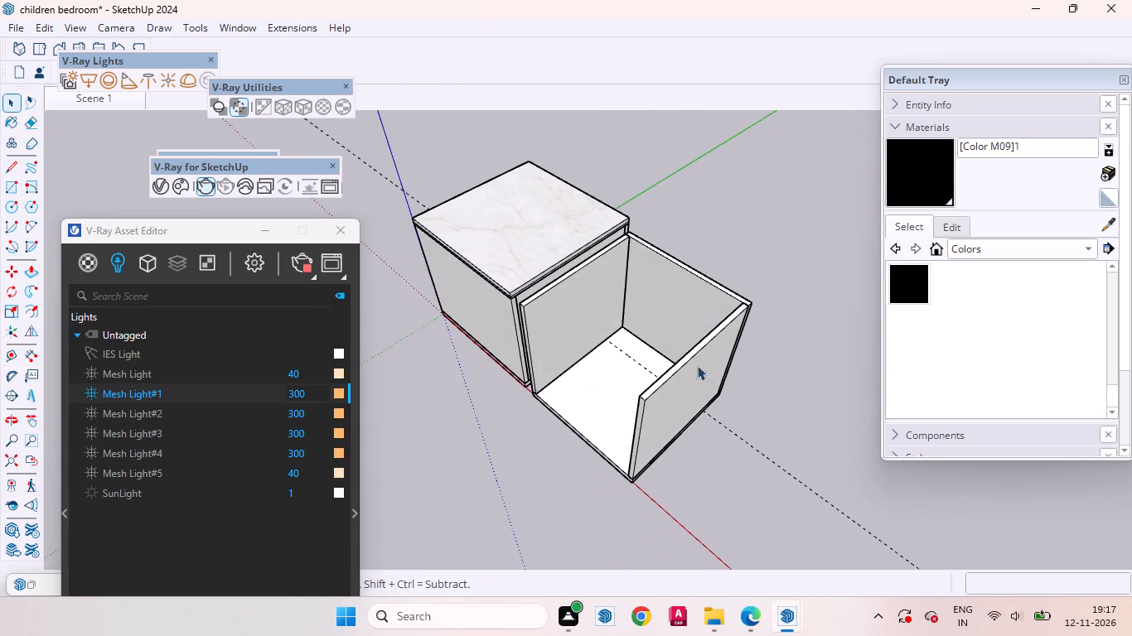
{"action": "middle_click_drag", "start_coordinate": [588, 397], "coordinate": [791, 420]}
{"action": "scroll", "coordinate": [791, 420], "scroll_direction": "up", "scroll_amount": 1}
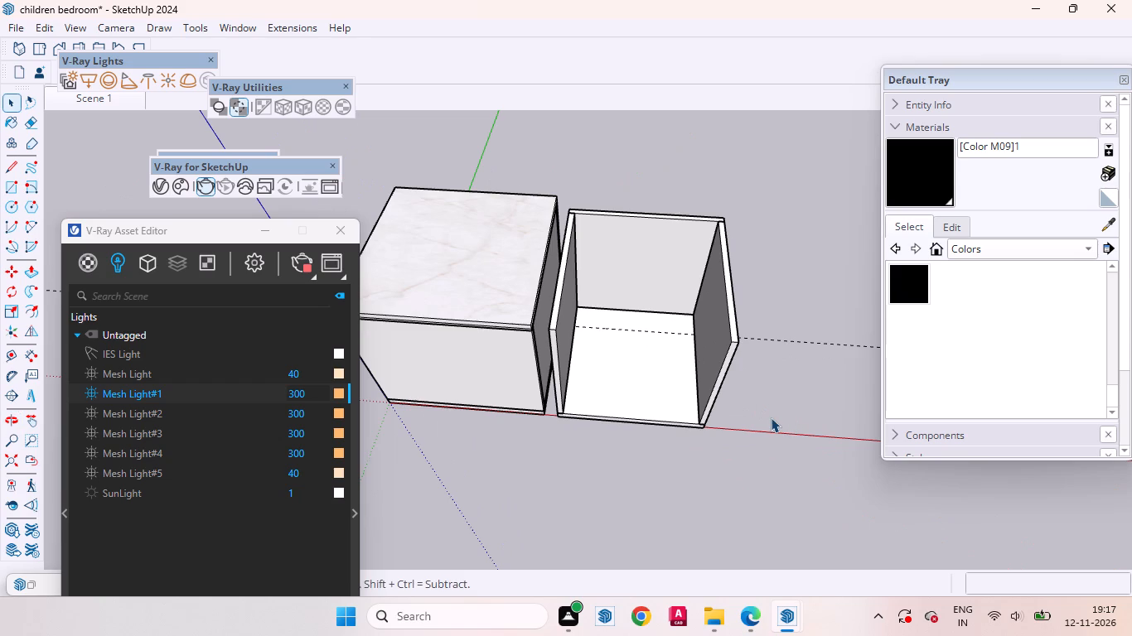
{"action": "scroll", "coordinate": [670, 449], "scroll_direction": "down", "scroll_amount": 4}
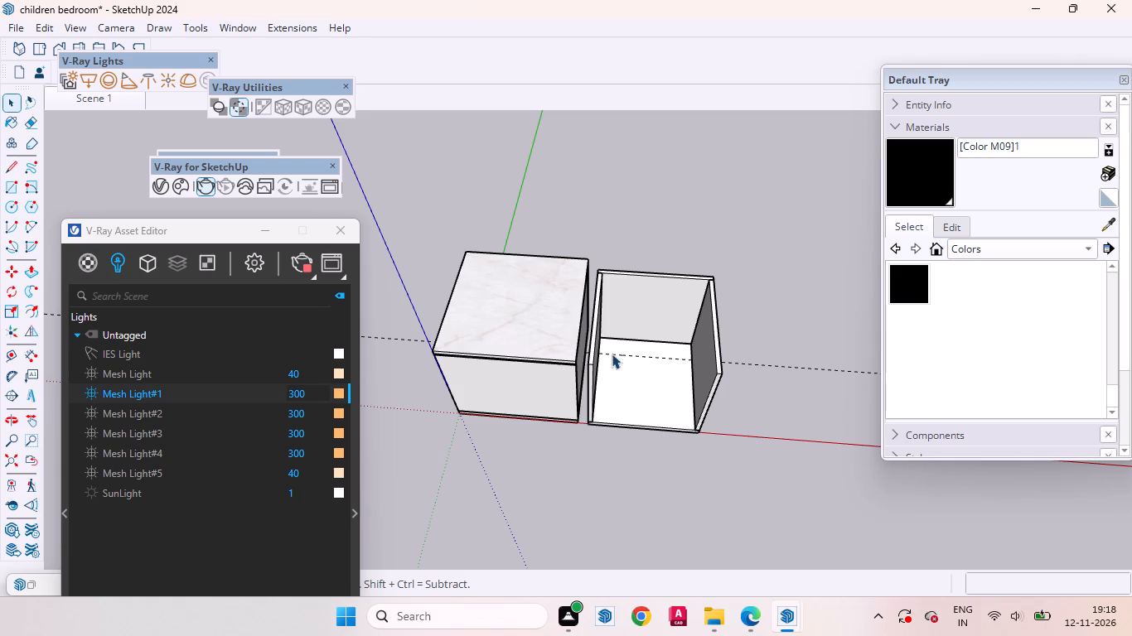
{"action": "scroll", "coordinate": [614, 349], "scroll_direction": "up", "scroll_amount": 7}
{"action": "key", "text": "t"}
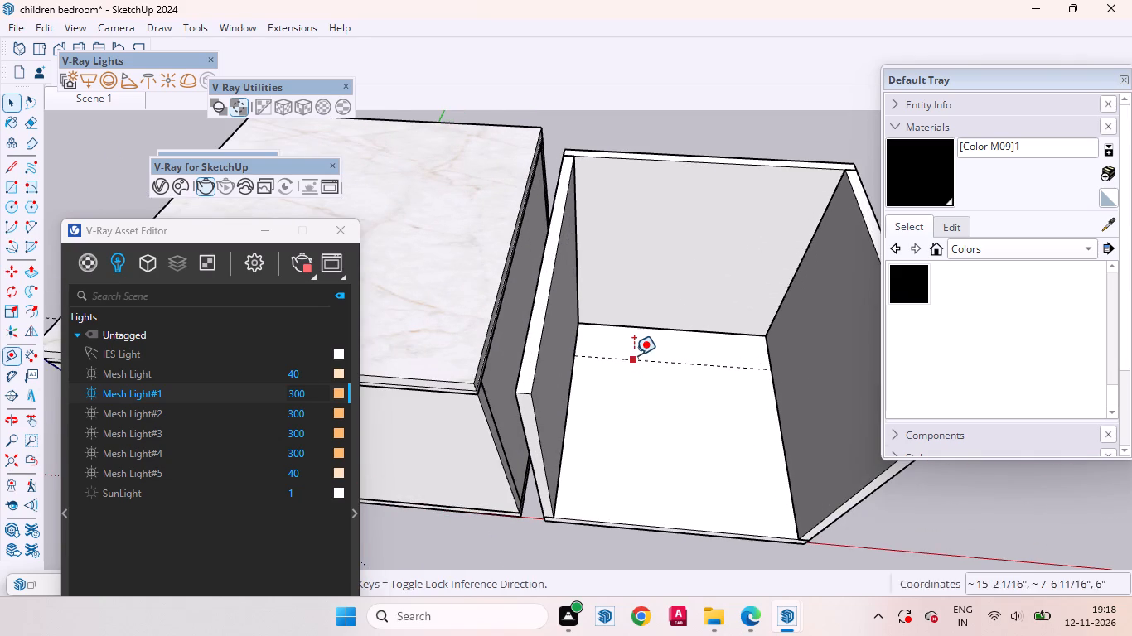
{"action": "scroll", "coordinate": [608, 349], "scroll_direction": "up", "scroll_amount": 3}
{"action": "left_click", "coordinate": [568, 330]}
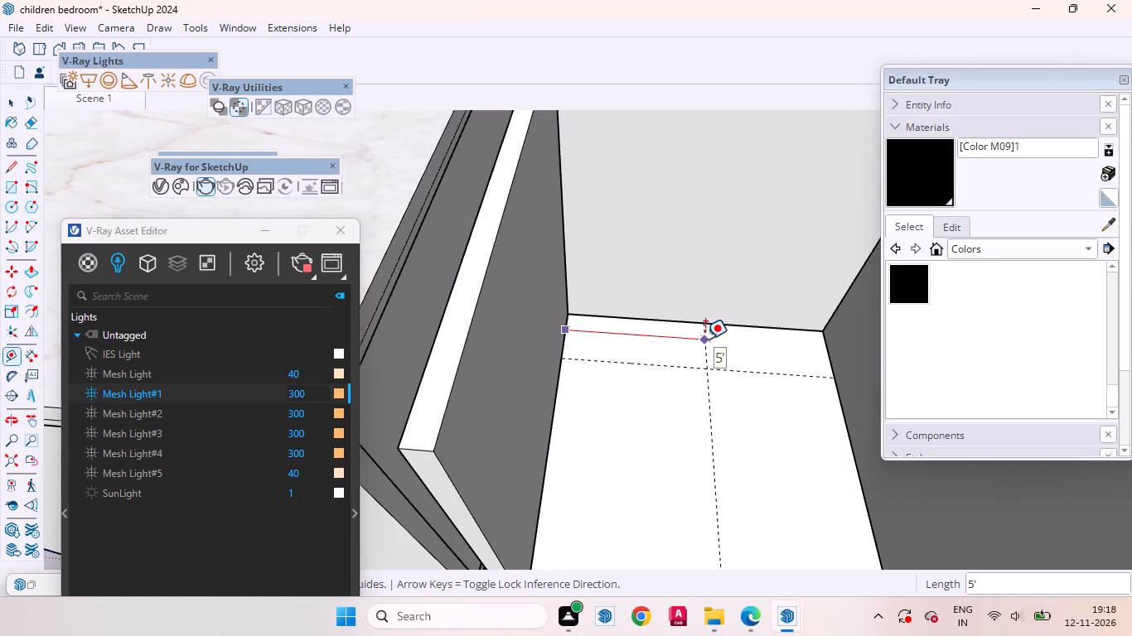
{"action": "type", "text": "6'"}
{"action": "key", "text": "Return"}
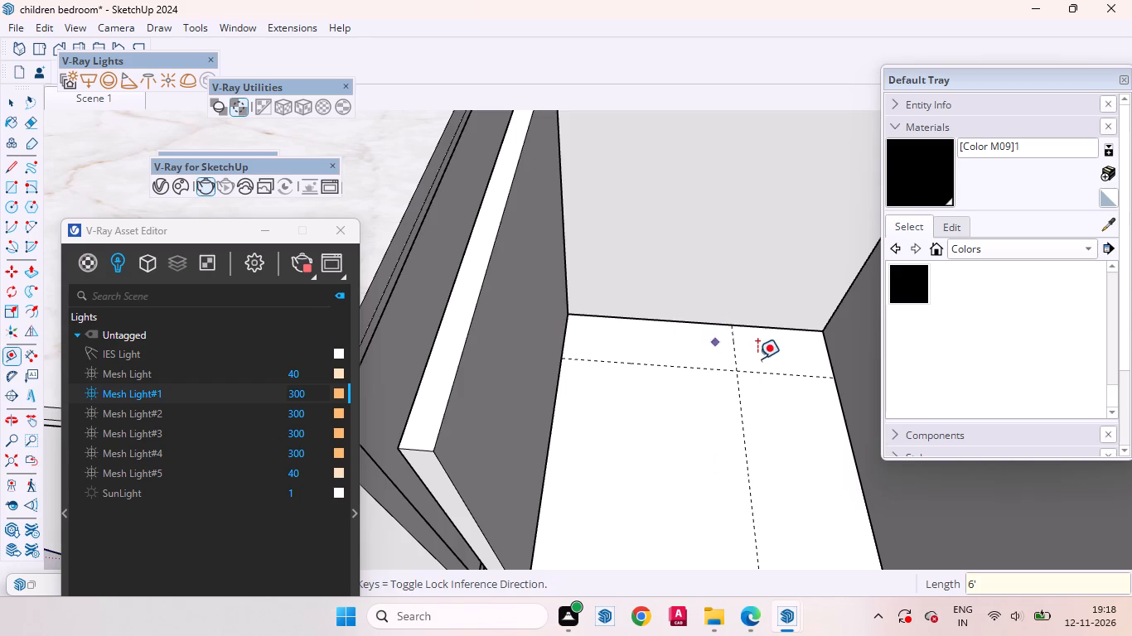
{"action": "key", "text": "space"}
Start a new group and draw a 6' by 2' floor rectangle in it, from the back corner to the guide intersection.
{"action": "scroll", "coordinate": [598, 390], "scroll_direction": "down", "scroll_amount": 10}
{"action": "right_click", "coordinate": [780, 435]}
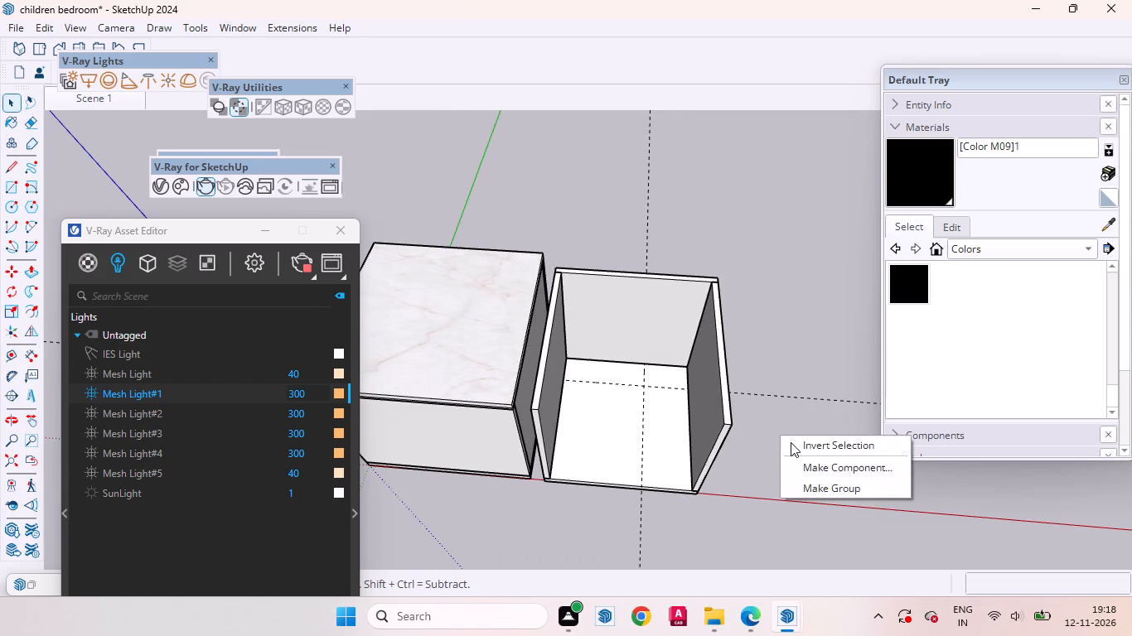
{"action": "left_click", "coordinate": [821, 489]}
{"action": "scroll", "coordinate": [634, 385], "scroll_direction": "up", "scroll_amount": 7}
{"action": "middle_click_drag", "start_coordinate": [614, 396], "coordinate": [578, 397]}
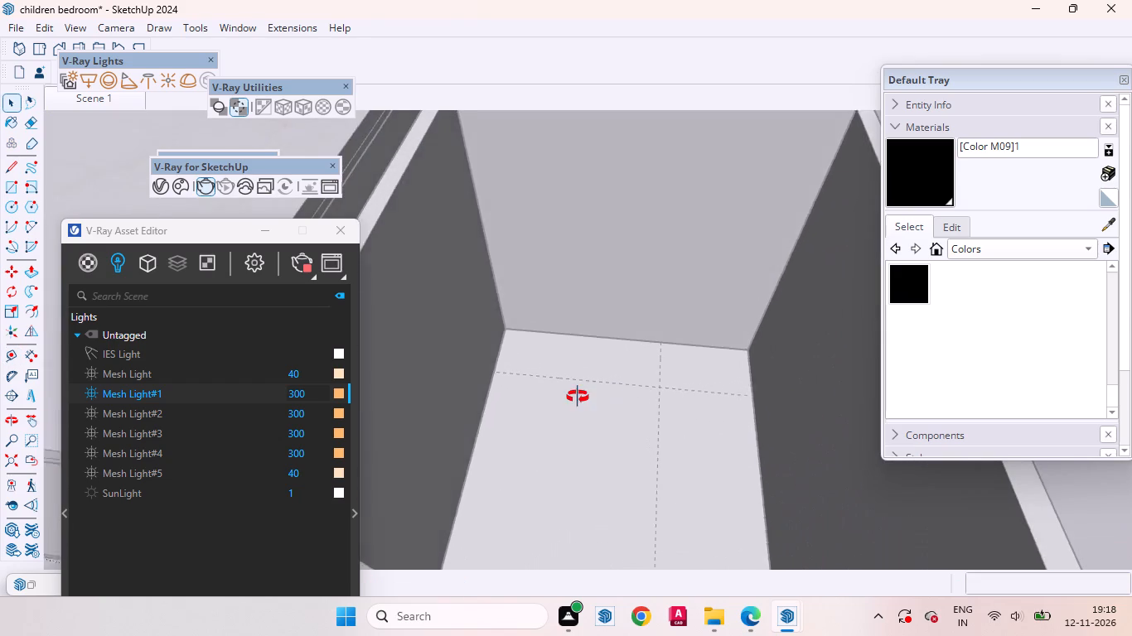
{"action": "middle_click_drag", "start_coordinate": [578, 397], "coordinate": [576, 397]}
{"action": "key", "text": "r"}
{"action": "scroll", "coordinate": [554, 359], "scroll_direction": "up", "scroll_amount": 4}
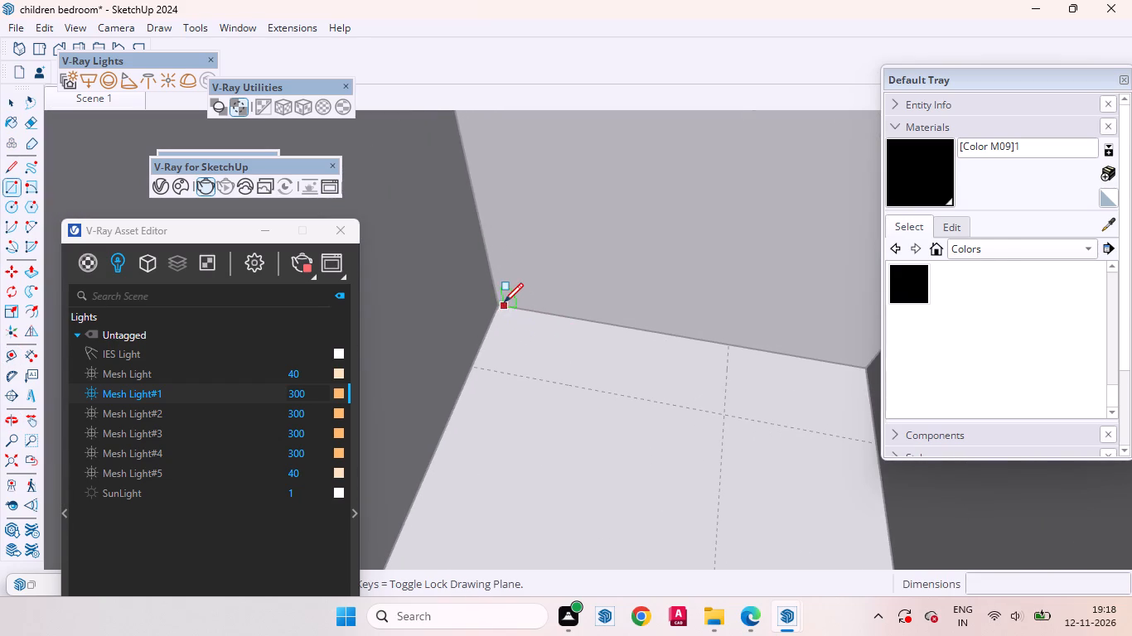
{"action": "left_click", "coordinate": [501, 302]}
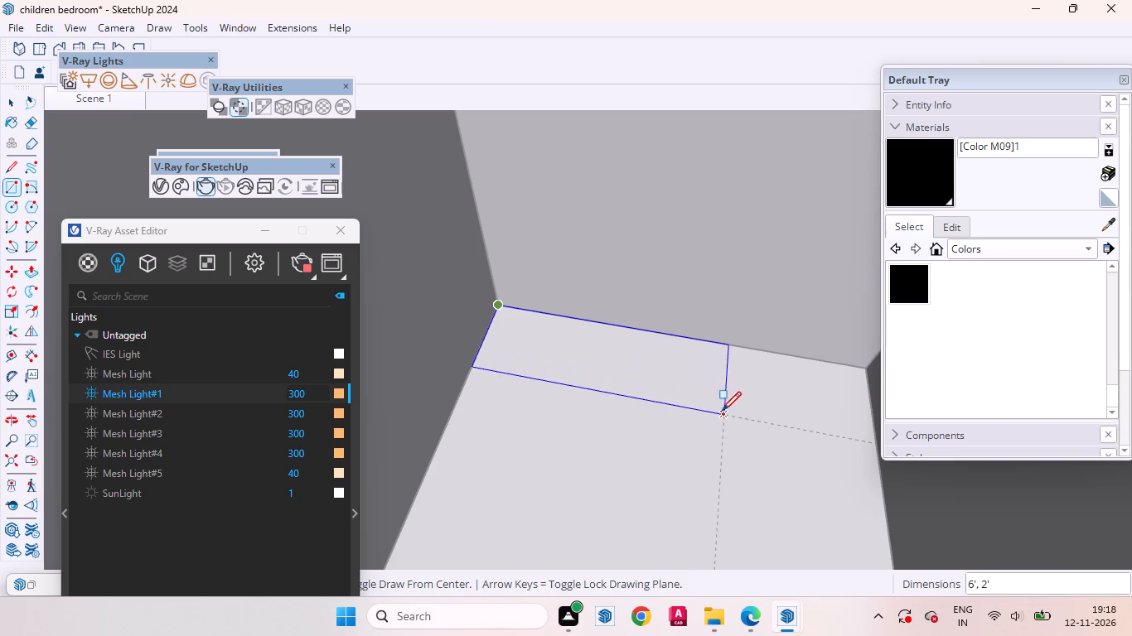
{"action": "left_click", "coordinate": [723, 412]}
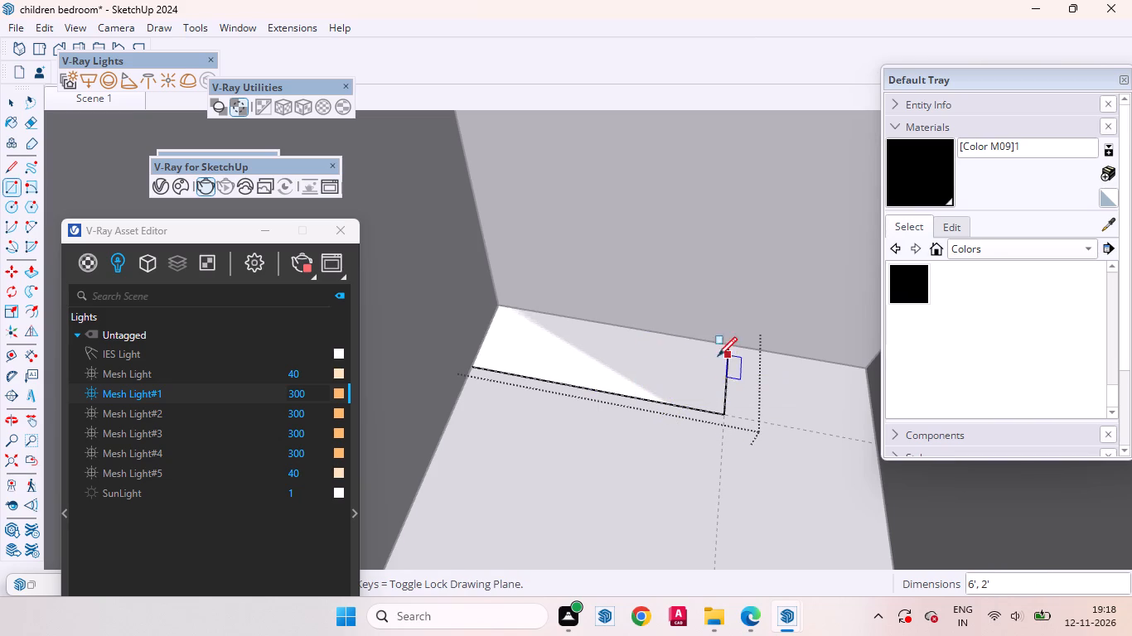
{"action": "key", "text": "space"}
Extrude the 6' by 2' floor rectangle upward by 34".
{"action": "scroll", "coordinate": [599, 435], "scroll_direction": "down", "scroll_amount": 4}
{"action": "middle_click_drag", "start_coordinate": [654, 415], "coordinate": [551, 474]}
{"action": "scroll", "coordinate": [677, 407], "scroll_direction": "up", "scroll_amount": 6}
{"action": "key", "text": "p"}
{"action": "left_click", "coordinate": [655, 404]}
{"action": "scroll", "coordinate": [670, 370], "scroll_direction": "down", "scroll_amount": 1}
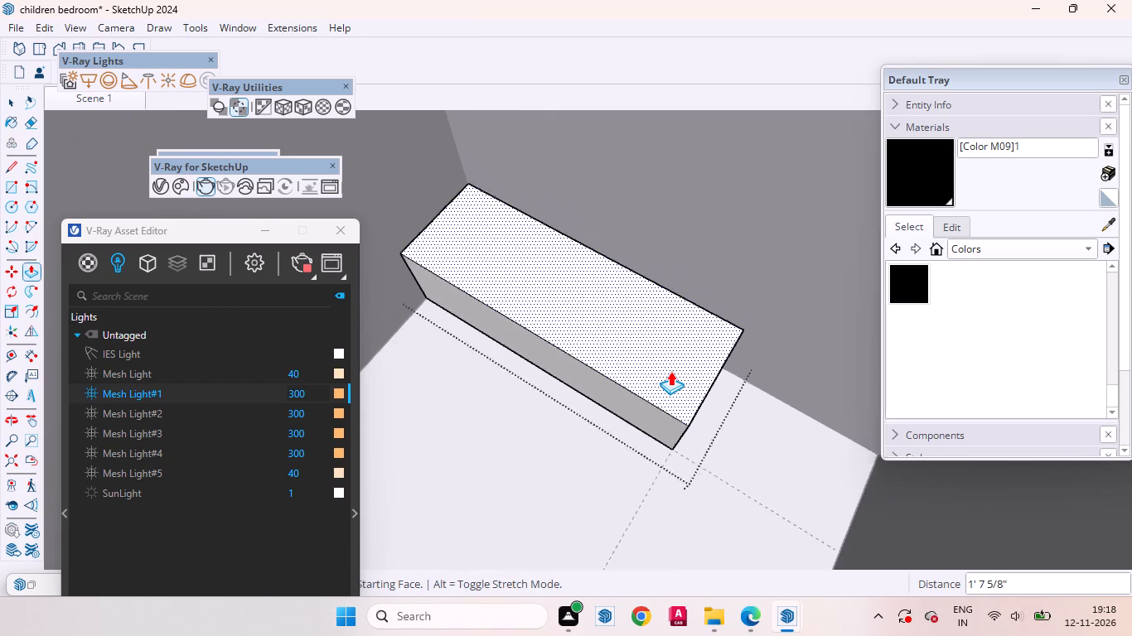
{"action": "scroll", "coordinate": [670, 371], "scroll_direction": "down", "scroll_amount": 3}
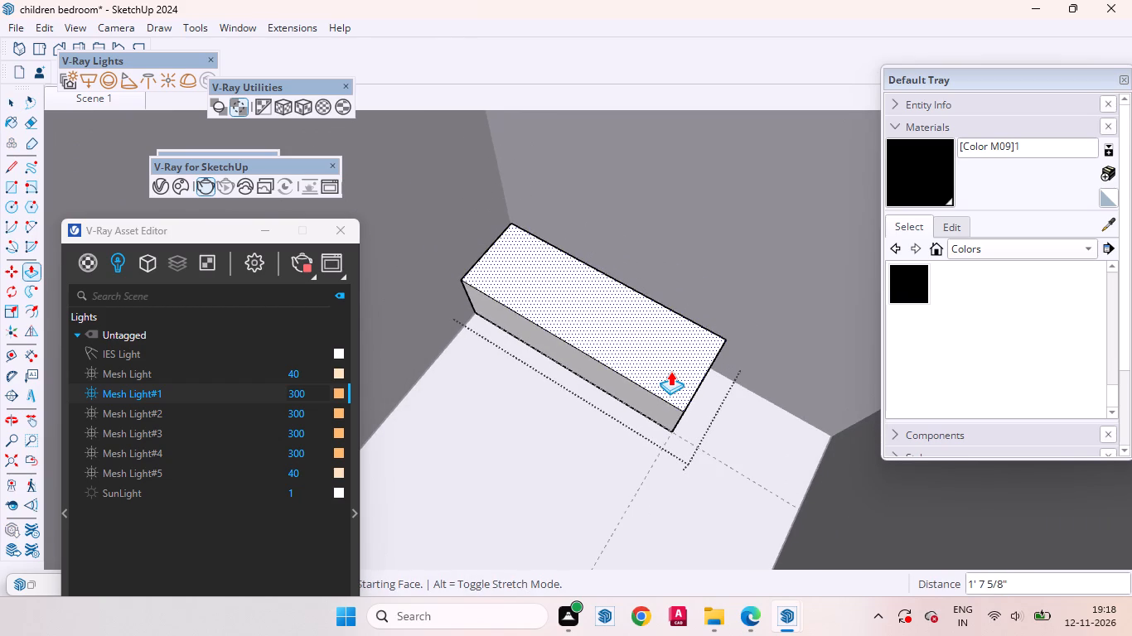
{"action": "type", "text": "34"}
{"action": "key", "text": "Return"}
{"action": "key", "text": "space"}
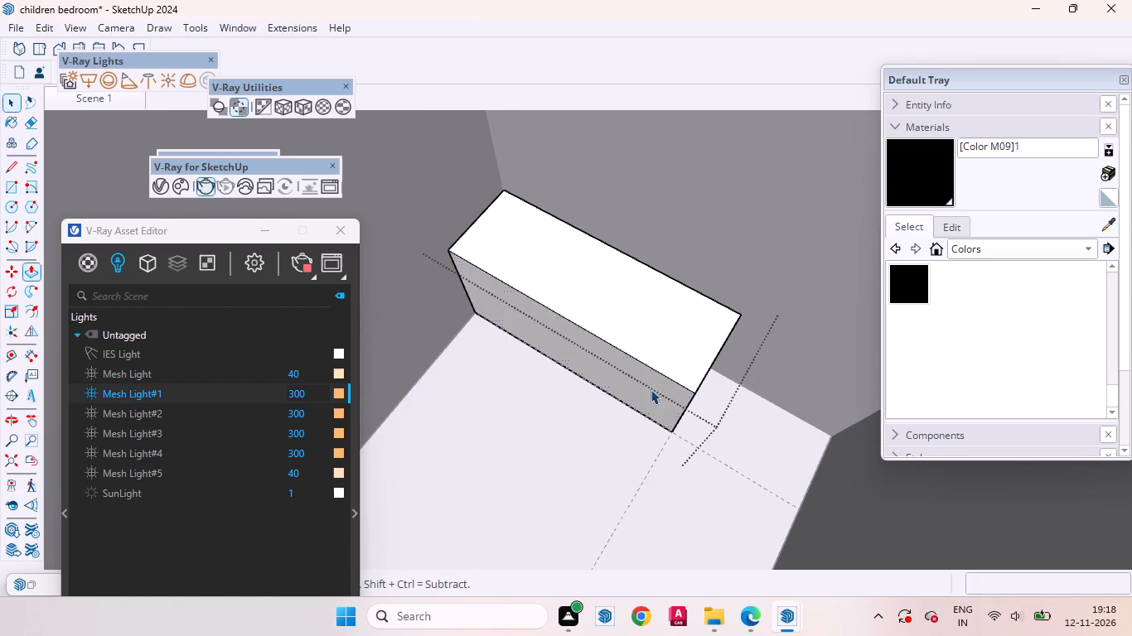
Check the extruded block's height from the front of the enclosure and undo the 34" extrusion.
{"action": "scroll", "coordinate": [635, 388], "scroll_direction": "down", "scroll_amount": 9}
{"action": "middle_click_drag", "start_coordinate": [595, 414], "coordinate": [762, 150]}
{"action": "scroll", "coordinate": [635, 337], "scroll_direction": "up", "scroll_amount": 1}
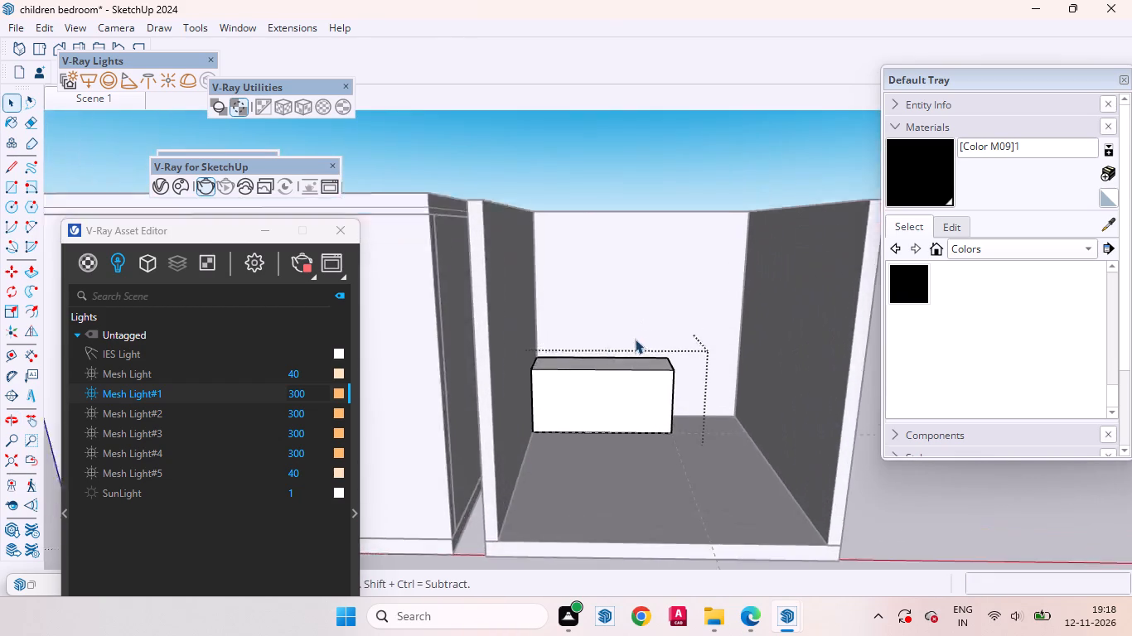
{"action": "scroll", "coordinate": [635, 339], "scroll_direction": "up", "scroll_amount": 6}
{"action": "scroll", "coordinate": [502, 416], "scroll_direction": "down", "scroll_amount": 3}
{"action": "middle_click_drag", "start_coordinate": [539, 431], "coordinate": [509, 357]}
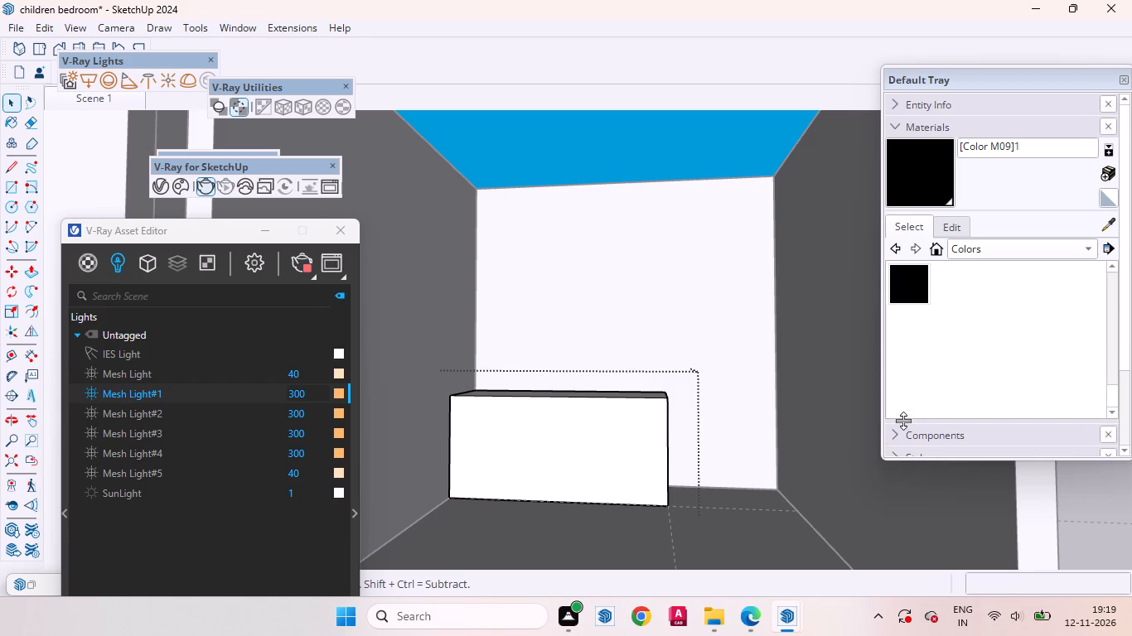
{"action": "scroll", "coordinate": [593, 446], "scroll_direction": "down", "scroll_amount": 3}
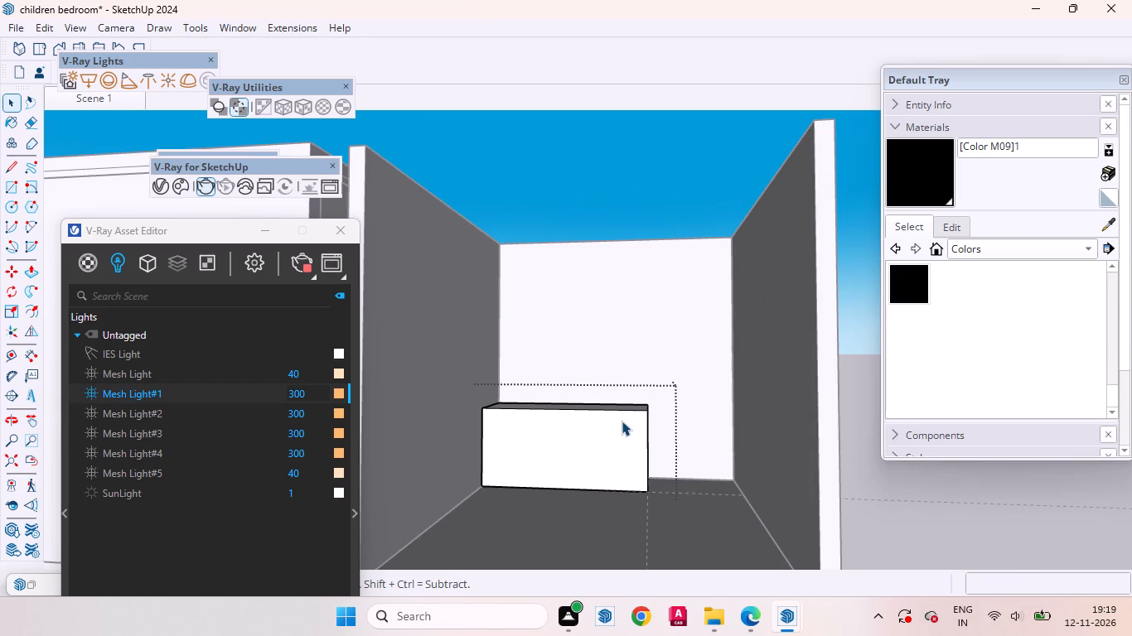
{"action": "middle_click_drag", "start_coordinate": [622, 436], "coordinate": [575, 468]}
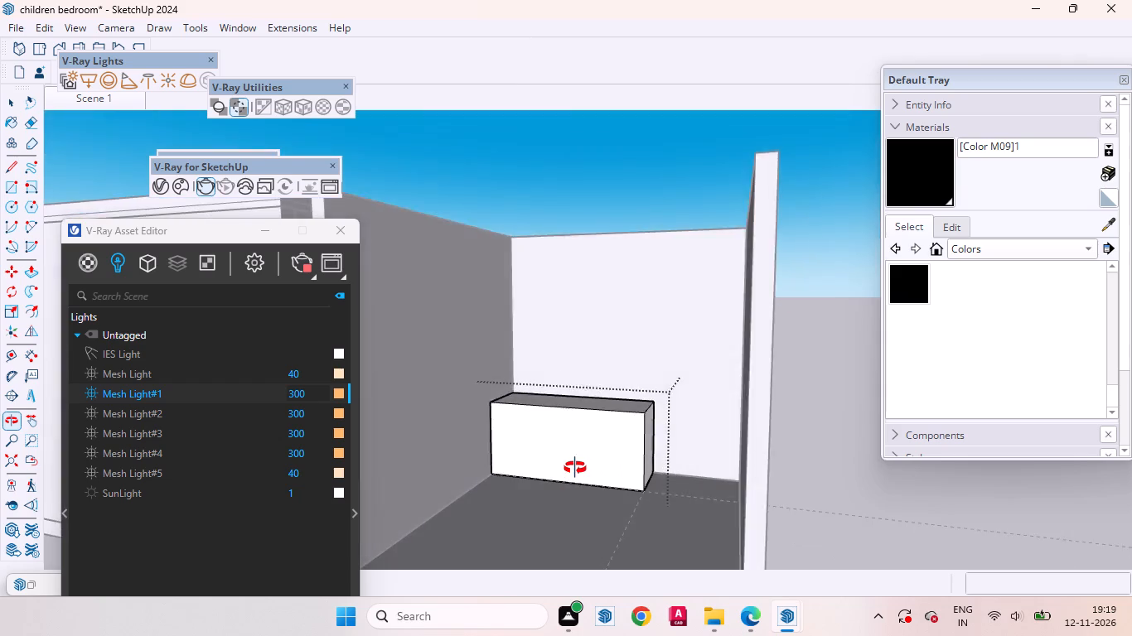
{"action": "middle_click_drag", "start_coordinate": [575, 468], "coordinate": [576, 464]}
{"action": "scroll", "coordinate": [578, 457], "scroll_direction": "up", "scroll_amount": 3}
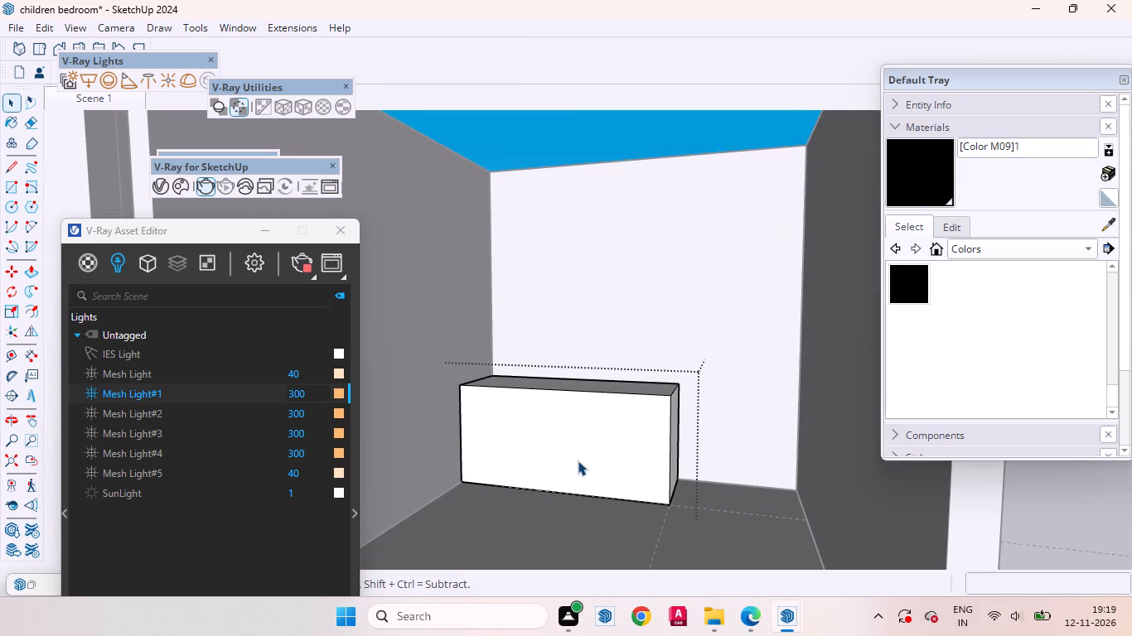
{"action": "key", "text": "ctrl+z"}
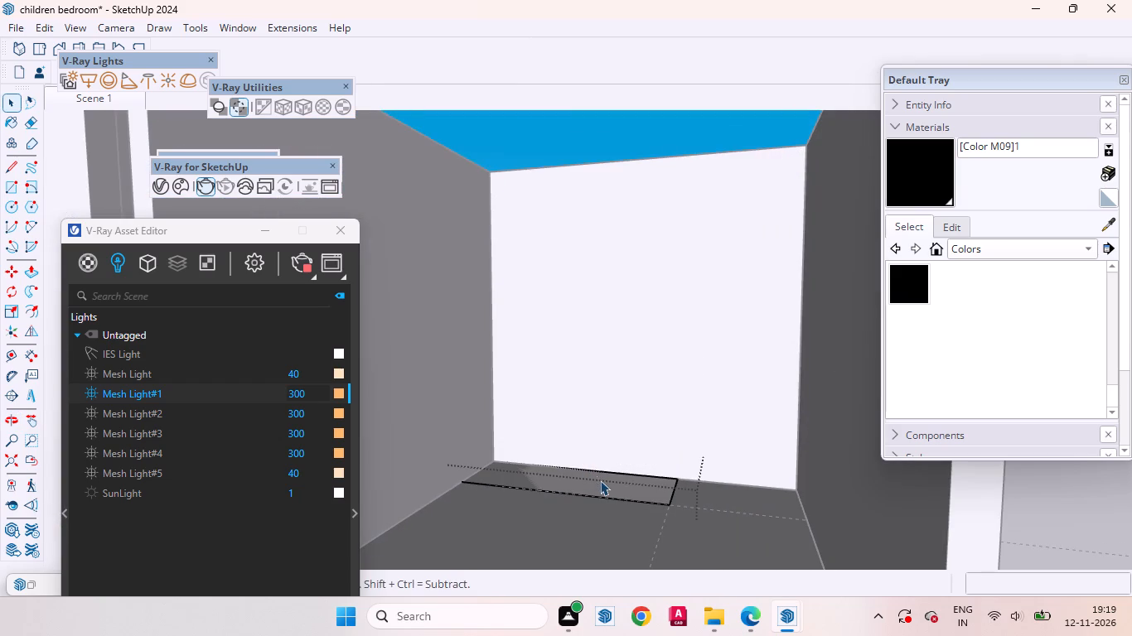
Extrude the 6' by 2' floor rectangle upward by 2'6".
{"action": "key", "text": "p"}
{"action": "left_click", "coordinate": [607, 485]}
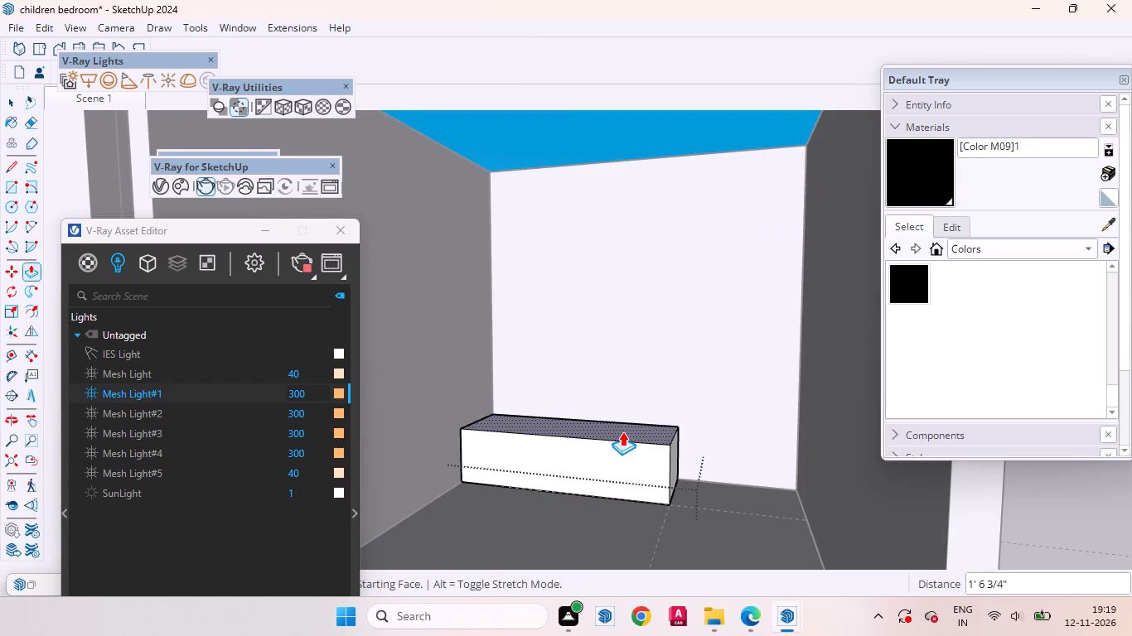
{"action": "key", "text": "2"}
{"action": "type", "text": "'6"}
{"action": "key", "text": "Return"}
{"action": "key", "text": "space"}
Copy the front face's vertical edge beside the side wall 4' along the block's front to divide the face.
{"action": "scroll", "coordinate": [677, 327], "scroll_direction": "down", "scroll_amount": 4}
{"action": "middle_click_drag", "start_coordinate": [612, 392], "coordinate": [709, 375]}
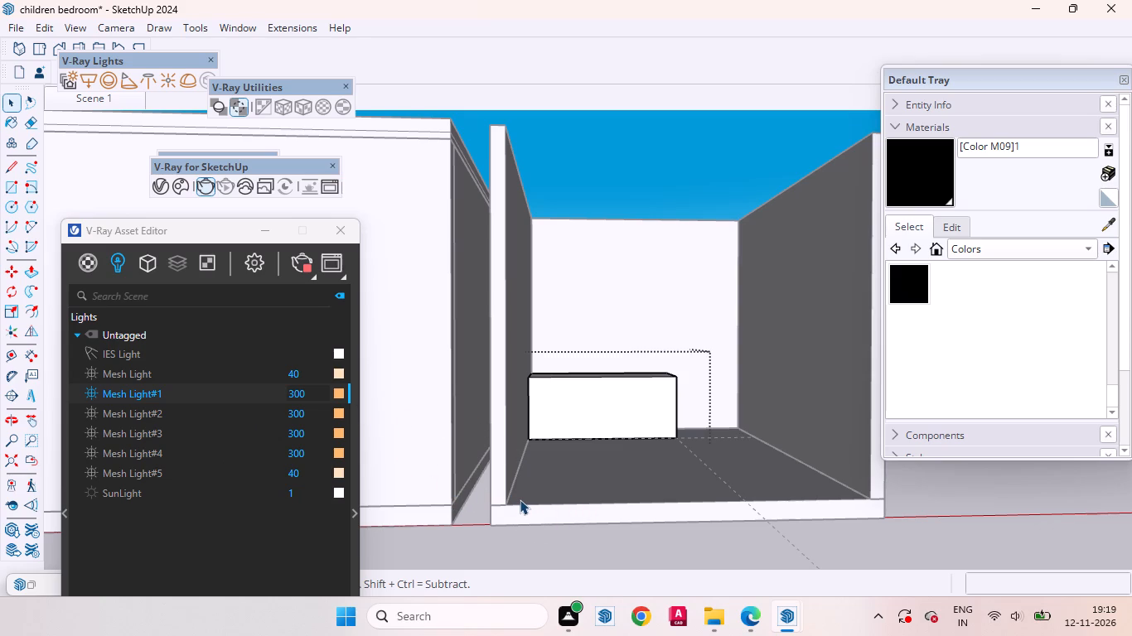
{"action": "scroll", "coordinate": [466, 524], "scroll_direction": "down", "scroll_amount": 4}
{"action": "scroll", "coordinate": [665, 443], "scroll_direction": "up", "scroll_amount": 4}
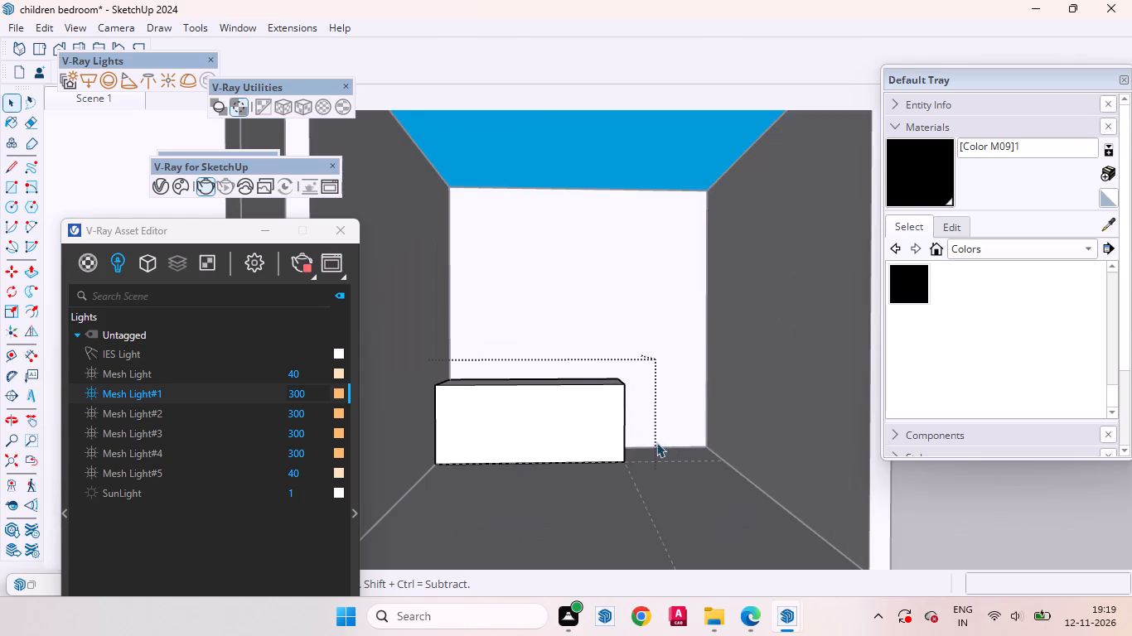
{"action": "scroll", "coordinate": [646, 487], "scroll_direction": "down", "scroll_amount": 3}
{"action": "middle_click_drag", "start_coordinate": [557, 474], "coordinate": [590, 492]}
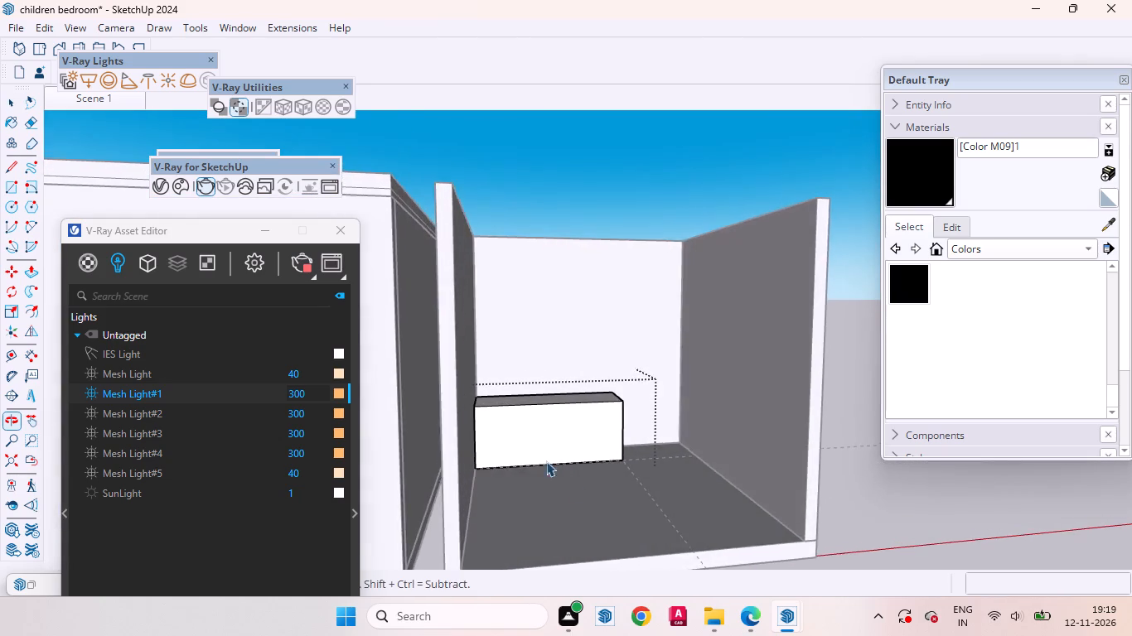
{"action": "scroll", "coordinate": [520, 443], "scroll_direction": "up", "scroll_amount": 4}
{"action": "left_click", "coordinate": [491, 437]}
{"action": "left_click", "coordinate": [450, 422]}
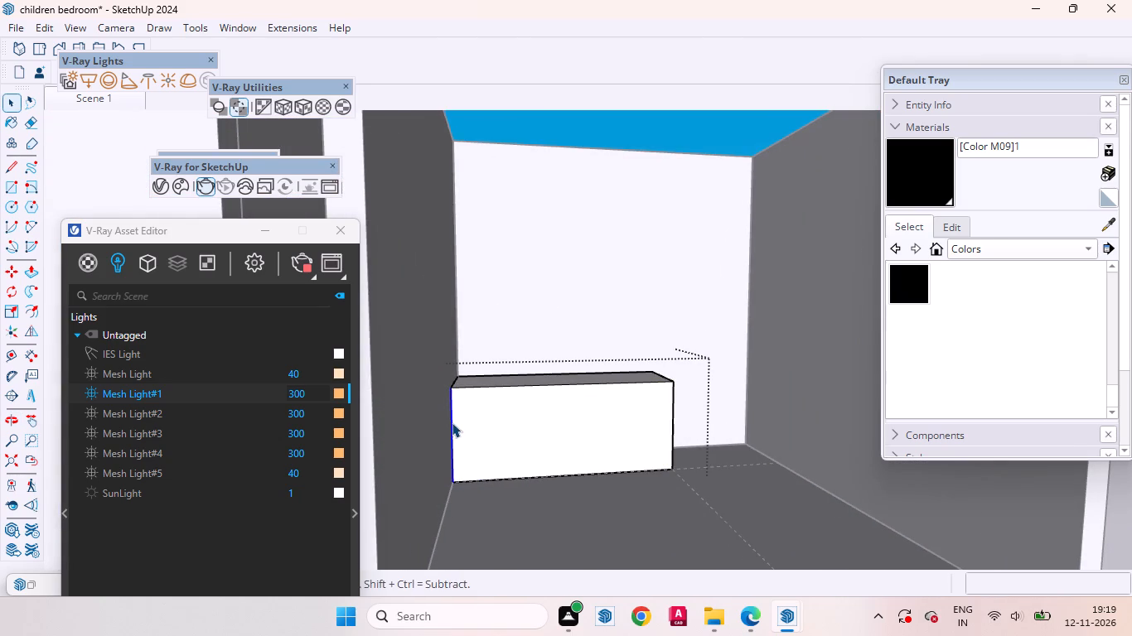
{"action": "key", "text": "m"}
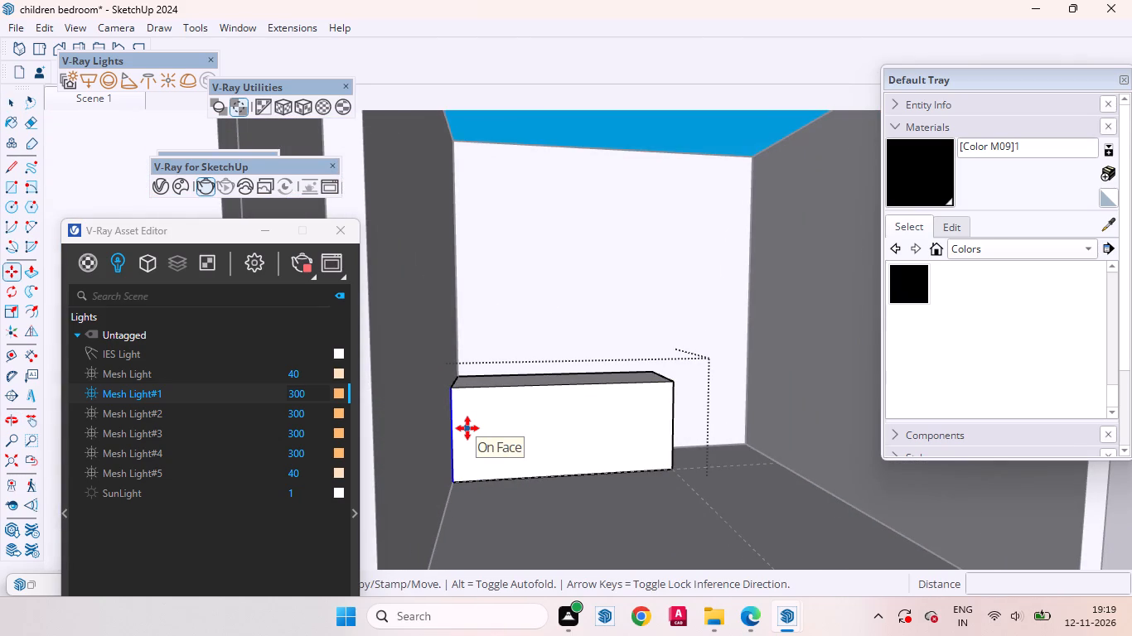
{"action": "left_click", "coordinate": [467, 428]}
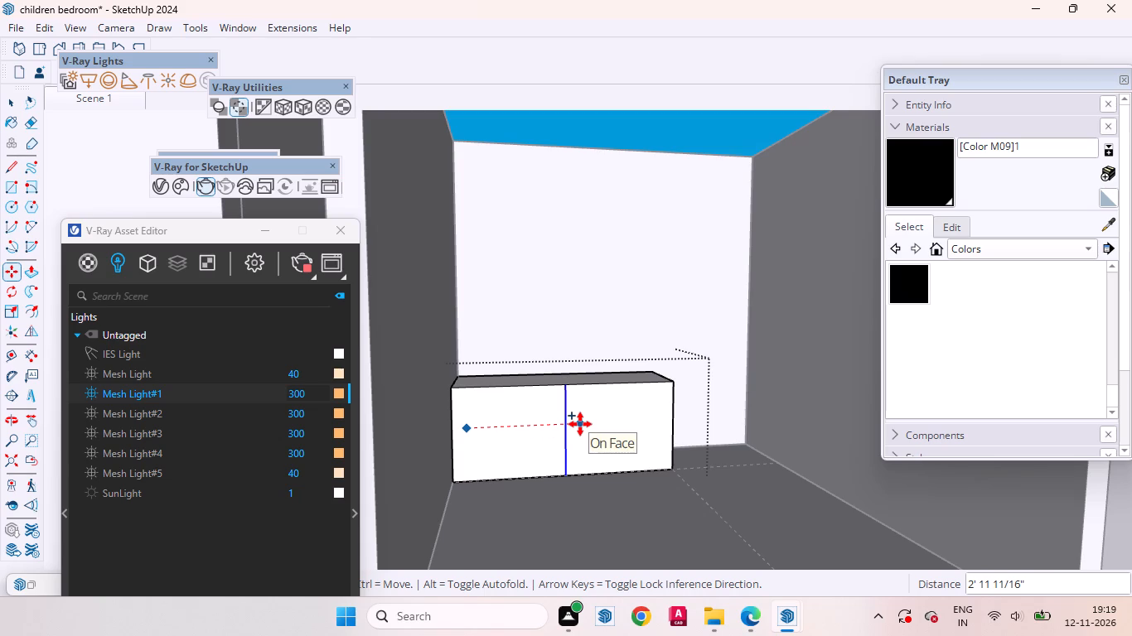
{"action": "type", "text": "4'"}
{"action": "key", "text": "Return"}
{"action": "key", "text": "space"}
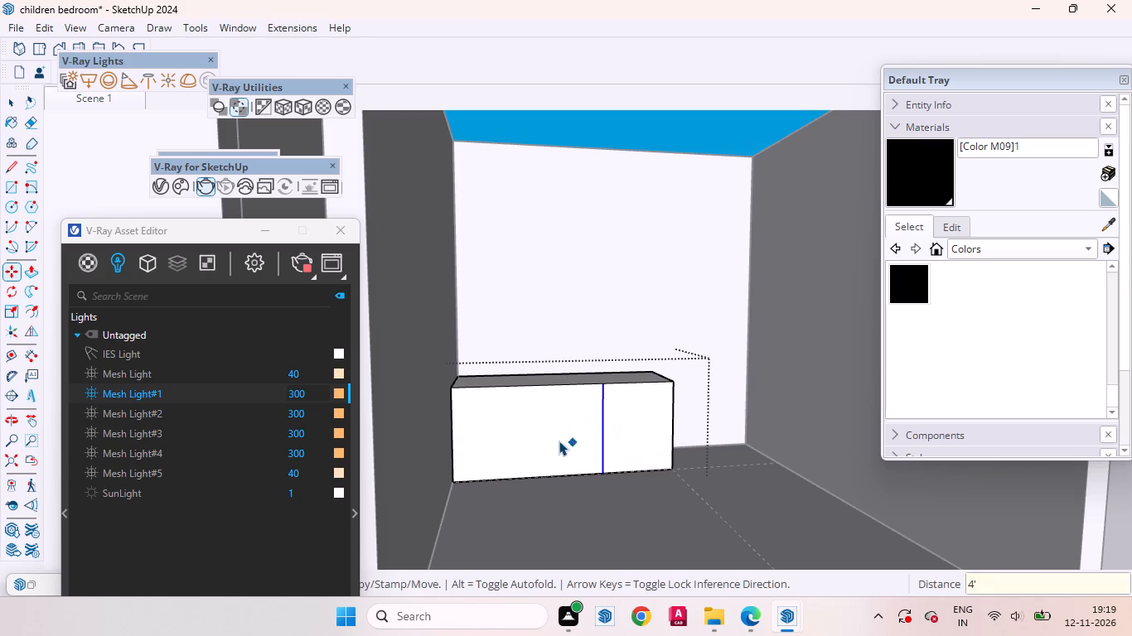
Copy the dividing line on the block's front face 12" toward the side wall nearest the bedroom.
{"action": "left_click", "coordinate": [557, 439]}
{"action": "scroll", "coordinate": [532, 470], "scroll_direction": "down", "scroll_amount": 1}
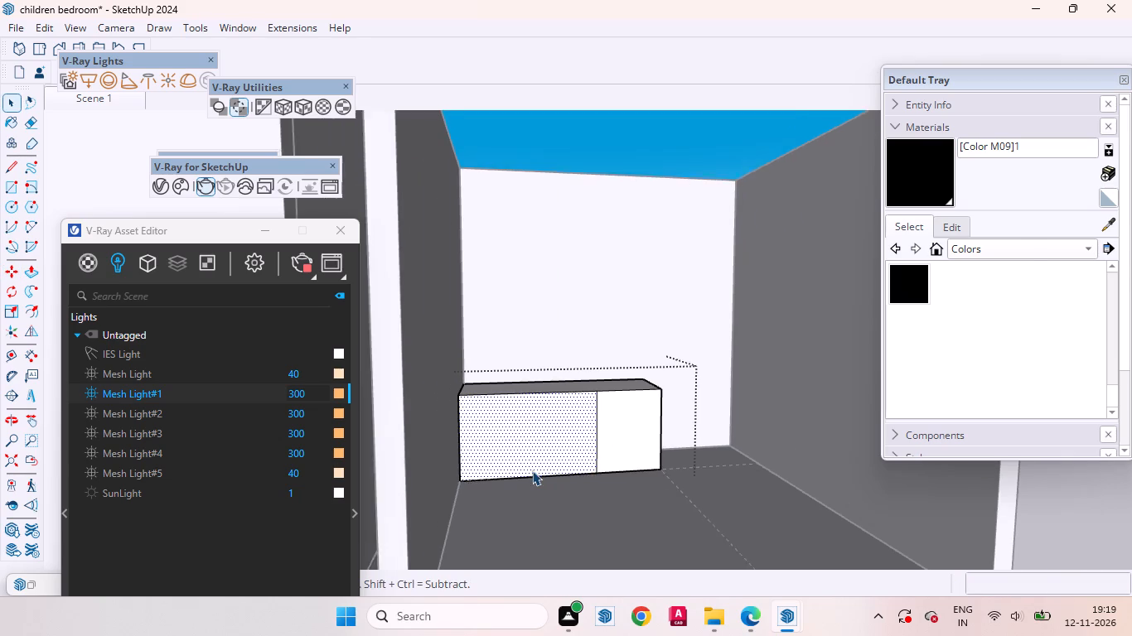
{"action": "scroll", "coordinate": [532, 470], "scroll_direction": "down", "scroll_amount": 1}
{"action": "scroll", "coordinate": [575, 428], "scroll_direction": "up", "scroll_amount": 4}
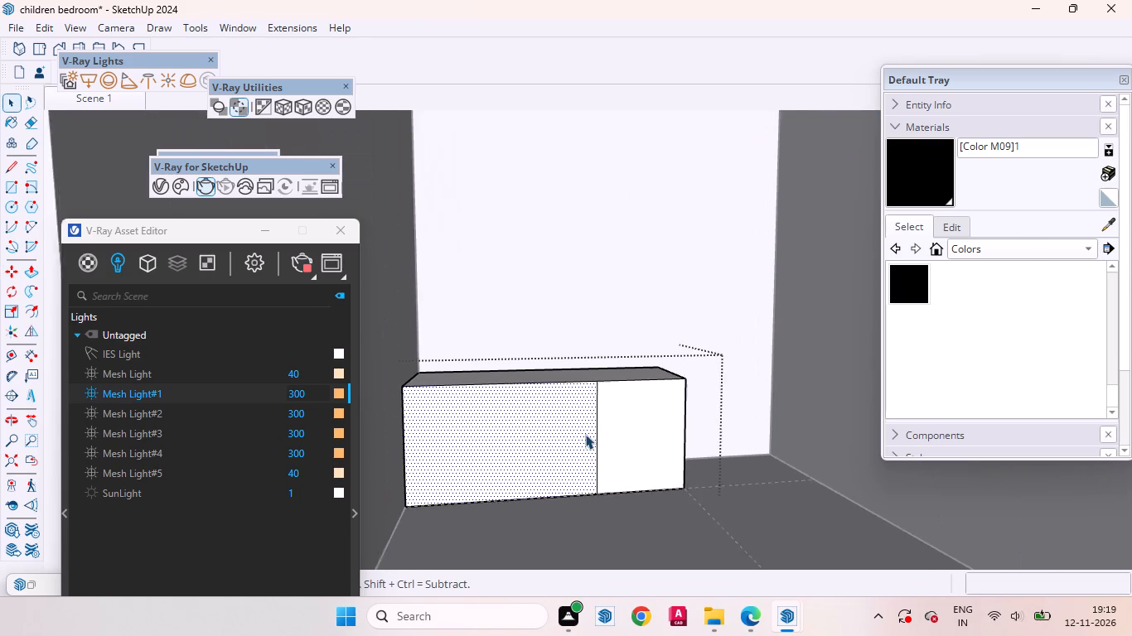
{"action": "scroll", "coordinate": [585, 434], "scroll_direction": "up", "scroll_amount": 1}
{"action": "left_click", "coordinate": [600, 430]}
{"action": "key", "text": "m"}
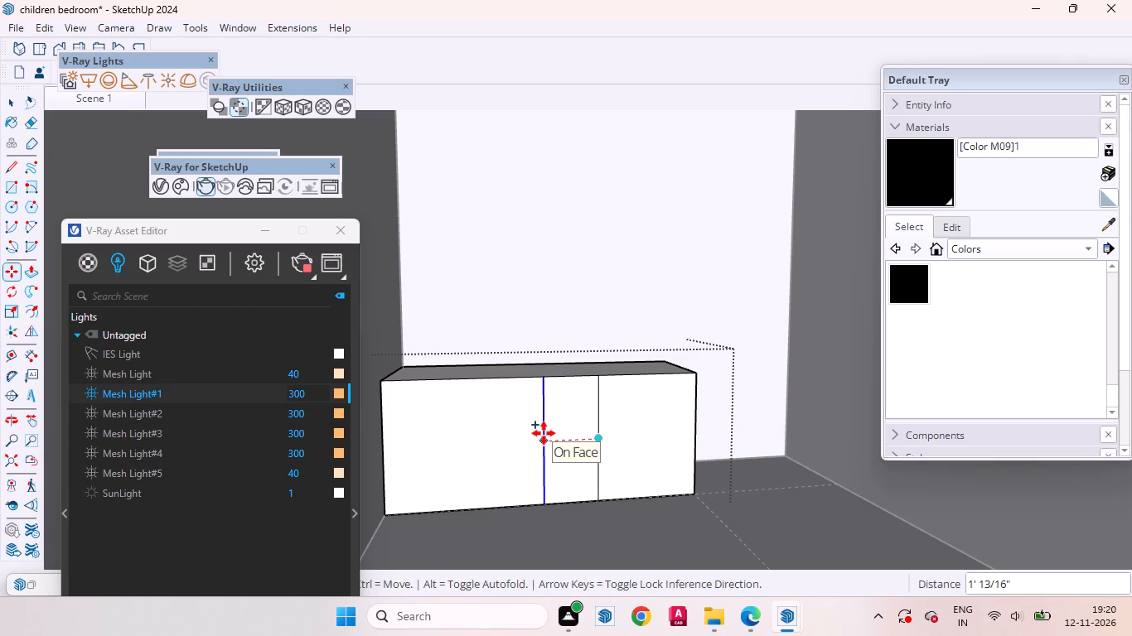
{"action": "type", "text": "12"}
{"action": "key", "text": "Return"}
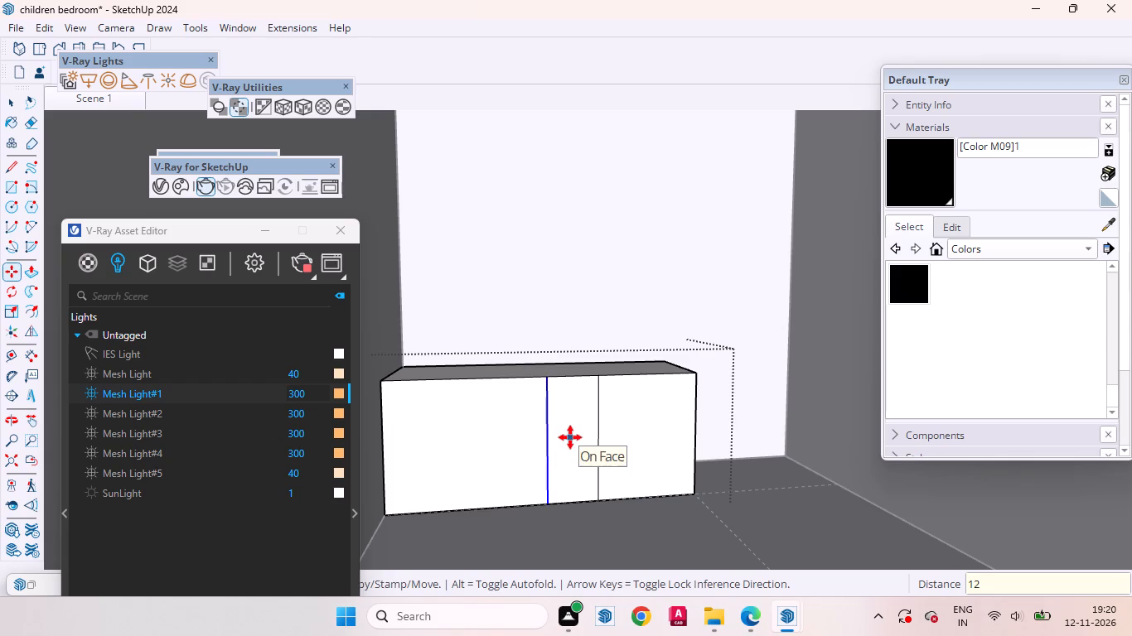
Move the copied dividing line on the block's front face 4" farther toward the side wall nearest the bedroom.
{"action": "left_click", "coordinate": [570, 437]}
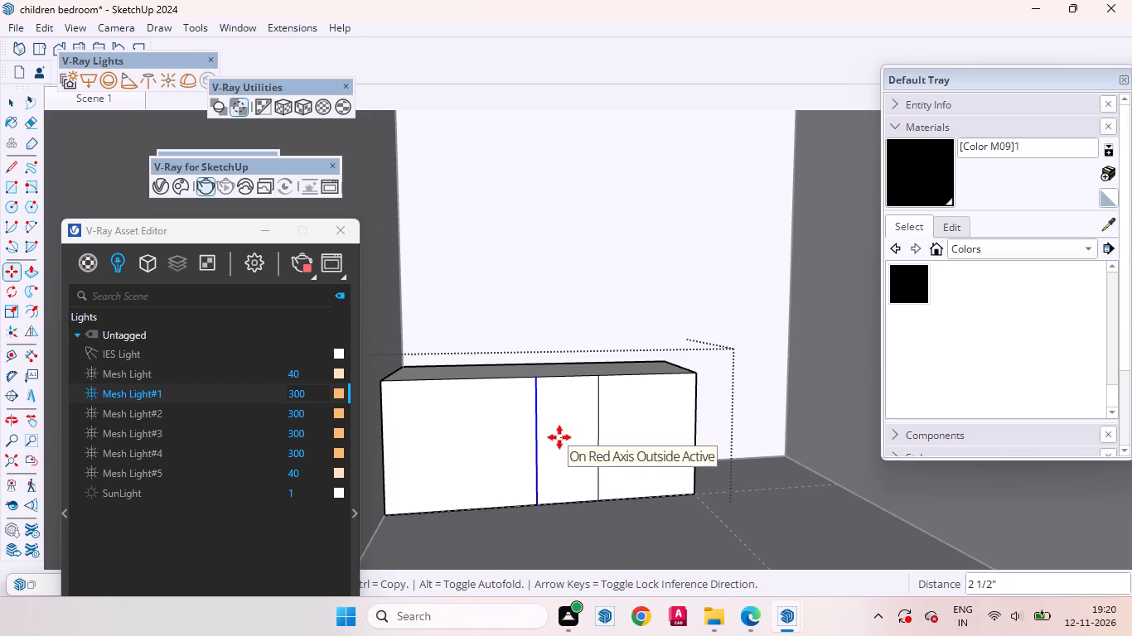
{"action": "key", "text": "4"}
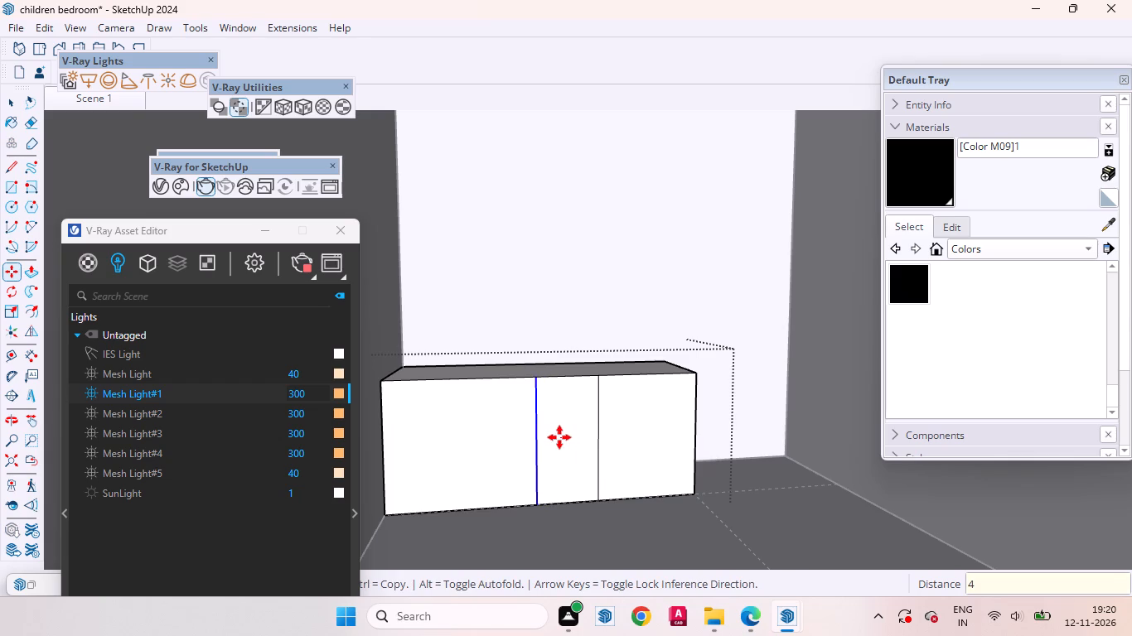
{"action": "key", "text": "Return"}
{"action": "key", "text": "space"}
Copy the top front edge of the section beside the bedroom-side wall down by 20 mm.
{"action": "left_click", "coordinate": [570, 454]}
{"action": "left_click", "coordinate": [466, 456]}
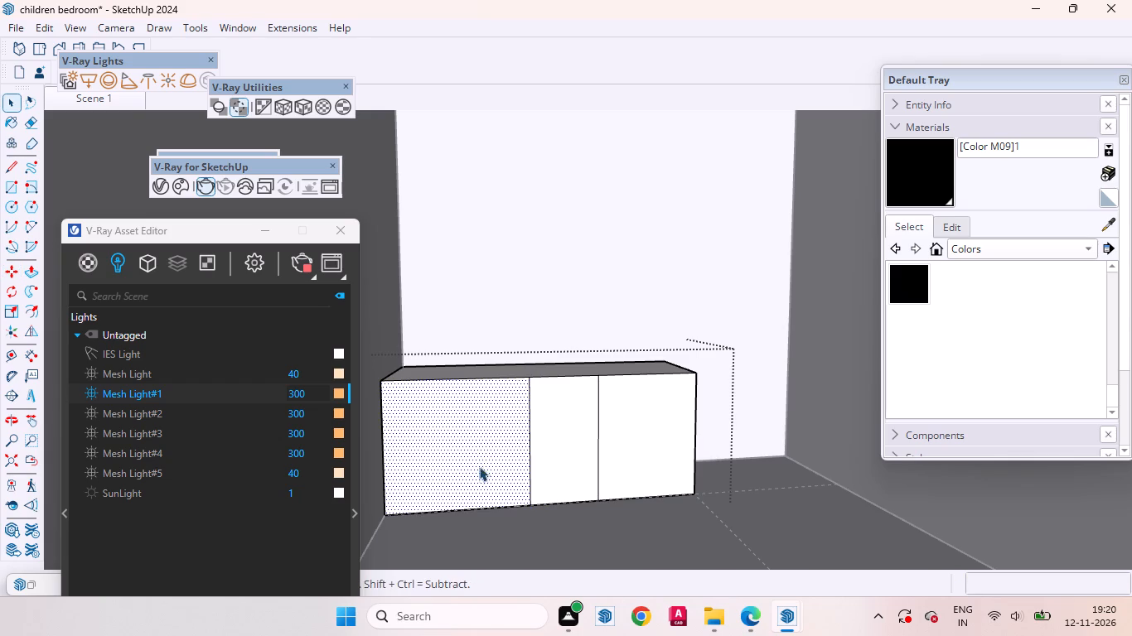
{"action": "key", "text": "t"}
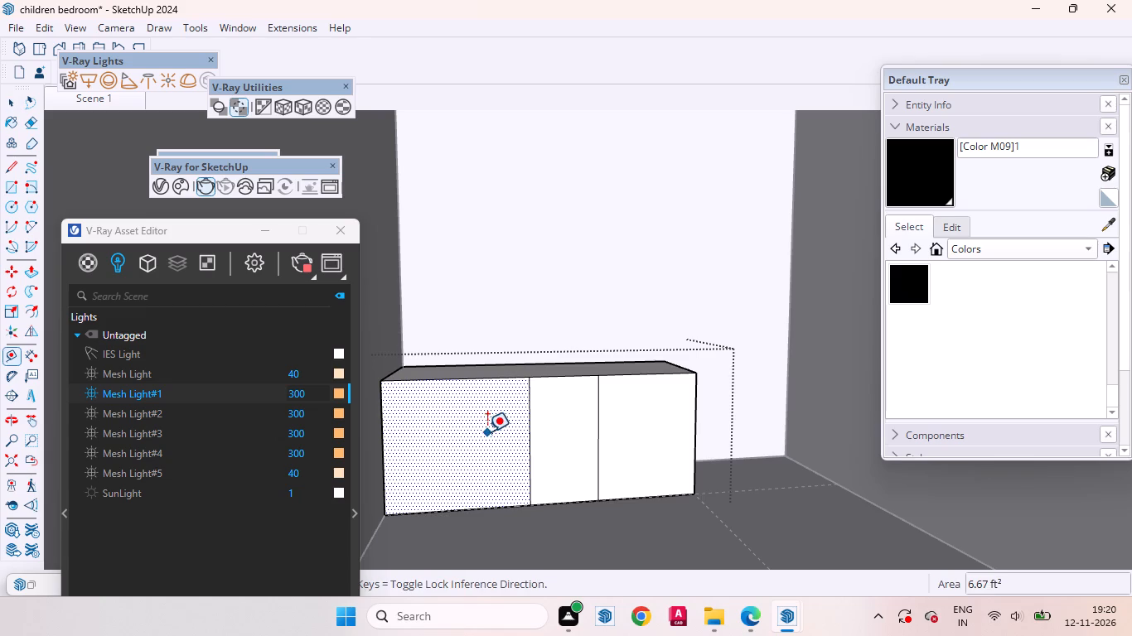
{"action": "key", "text": "space"}
{"action": "key", "text": "t"}
{"action": "key", "text": "space"}
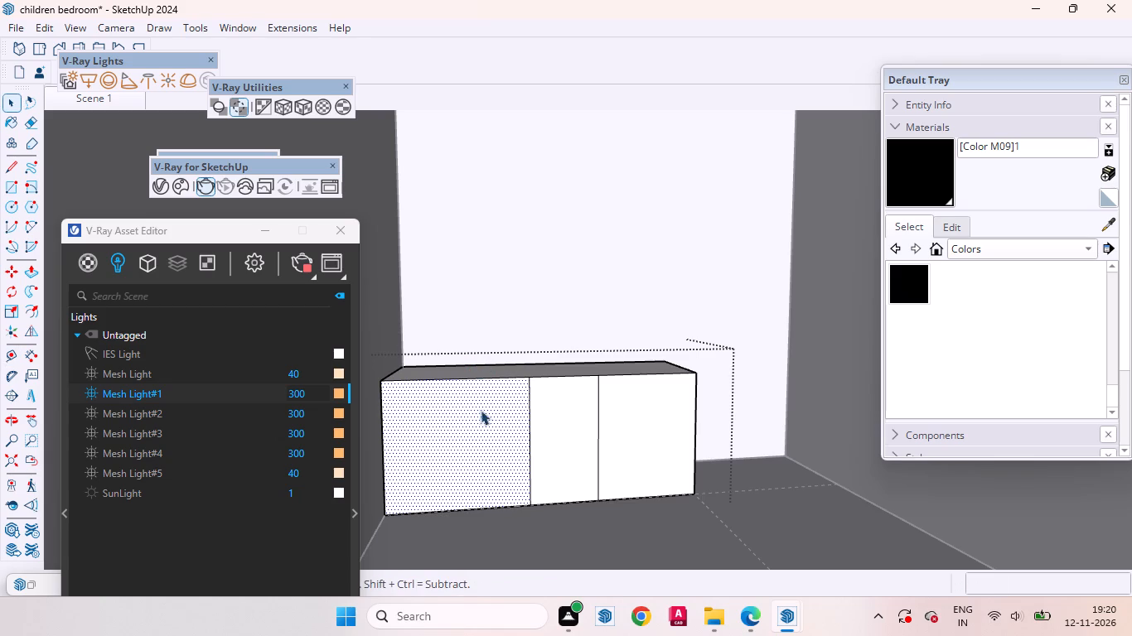
{"action": "left_click", "coordinate": [476, 379]}
{"action": "key", "text": "m"}
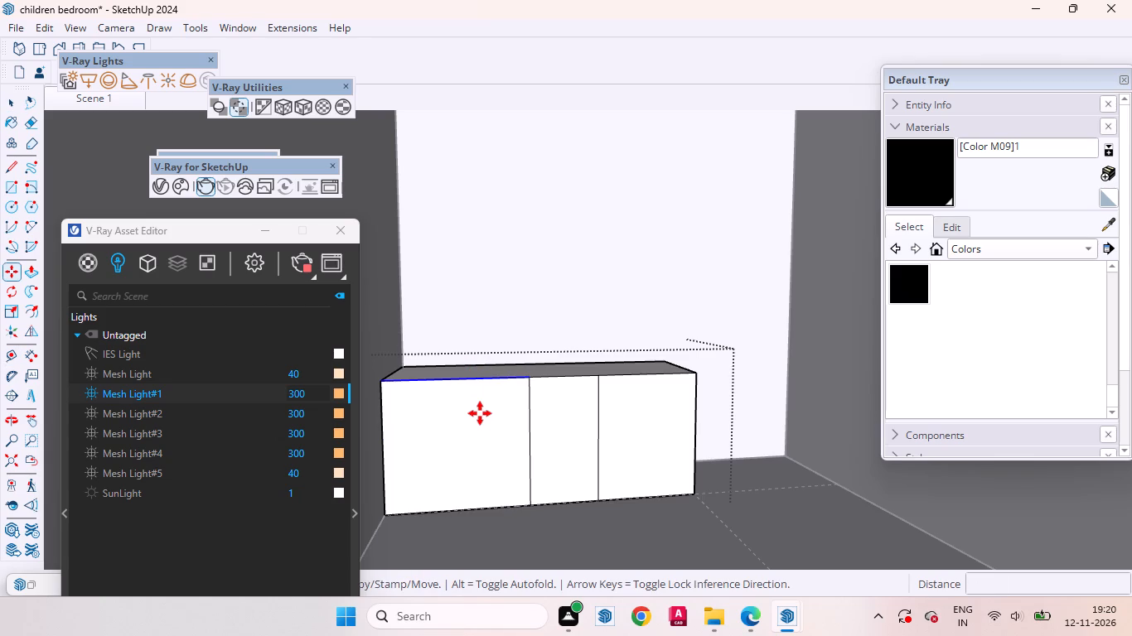
{"action": "left_click", "coordinate": [481, 402]}
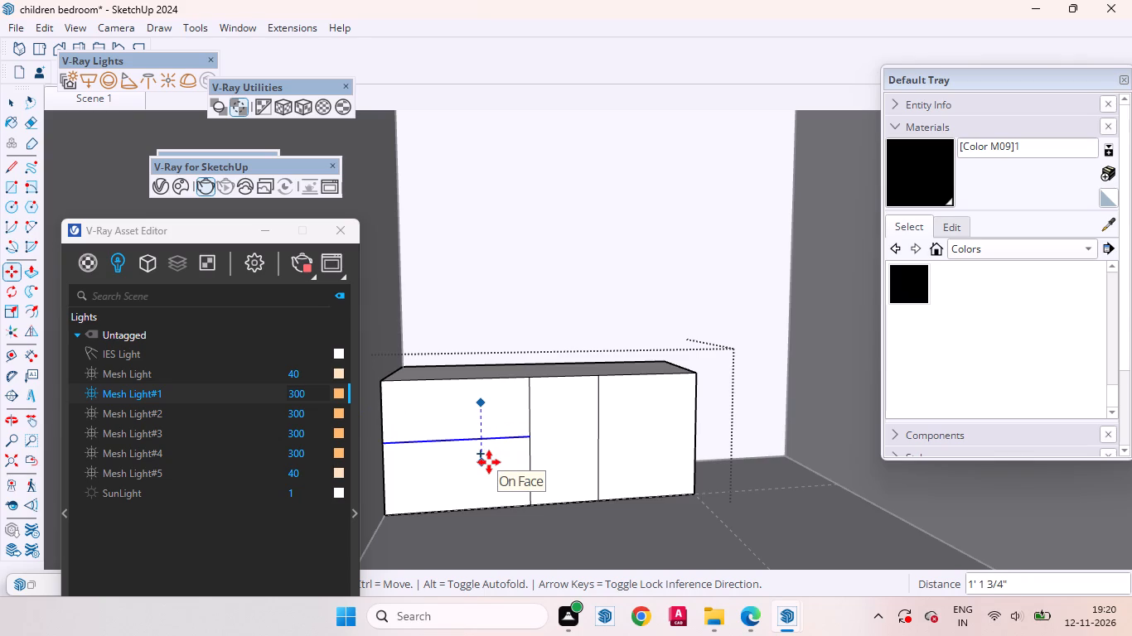
{"action": "type", "text": "18"}
{"action": "key", "text": "BackSpace"}
{"action": "key", "text": "BackSpace"}
{"action": "type", "text": "20mm"}
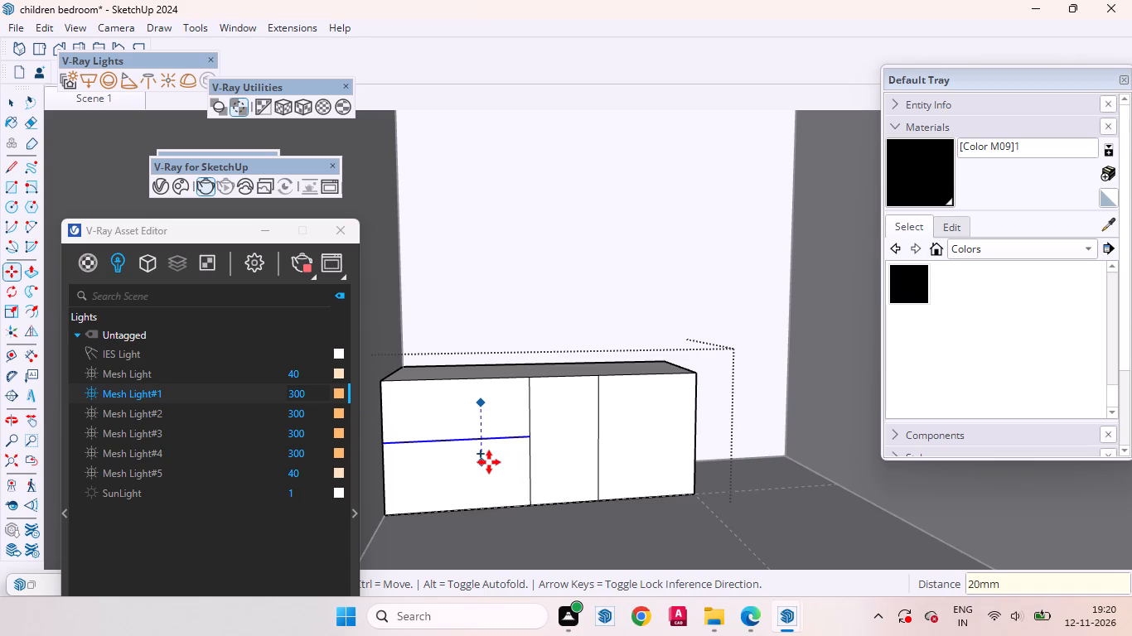
{"action": "key", "text": "Return"}
{"action": "key", "text": "space"}
{"action": "left_click", "coordinate": [477, 455]}
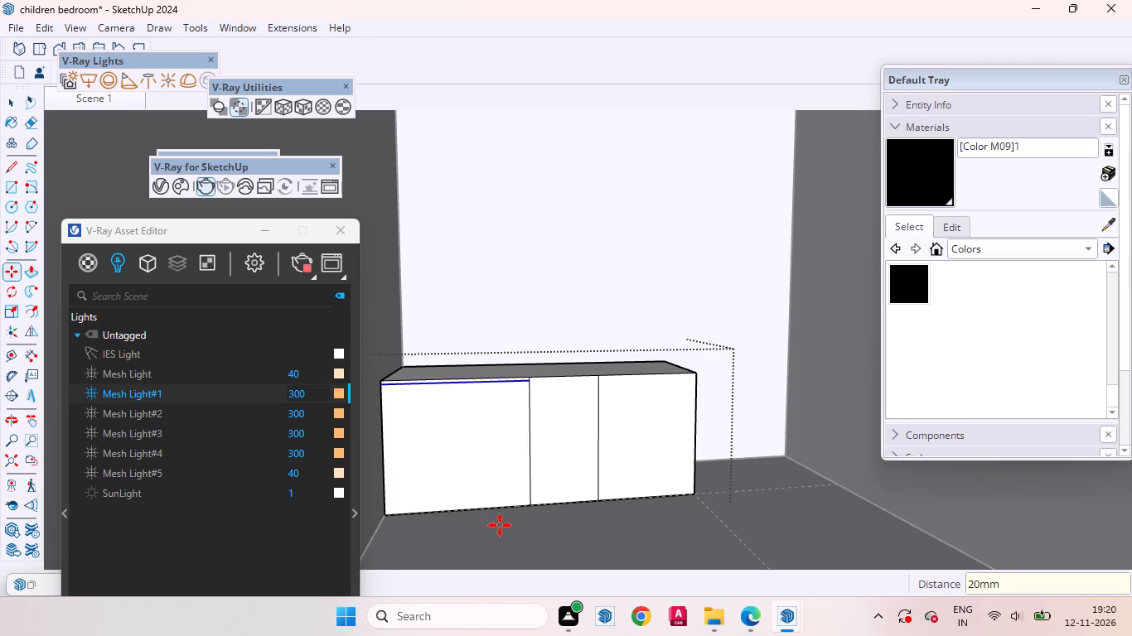
{"action": "key", "text": "space"}
Push the front face below the 20 mm strip back 2' to open the space under the countertop.
{"action": "left_click", "coordinate": [486, 456]}
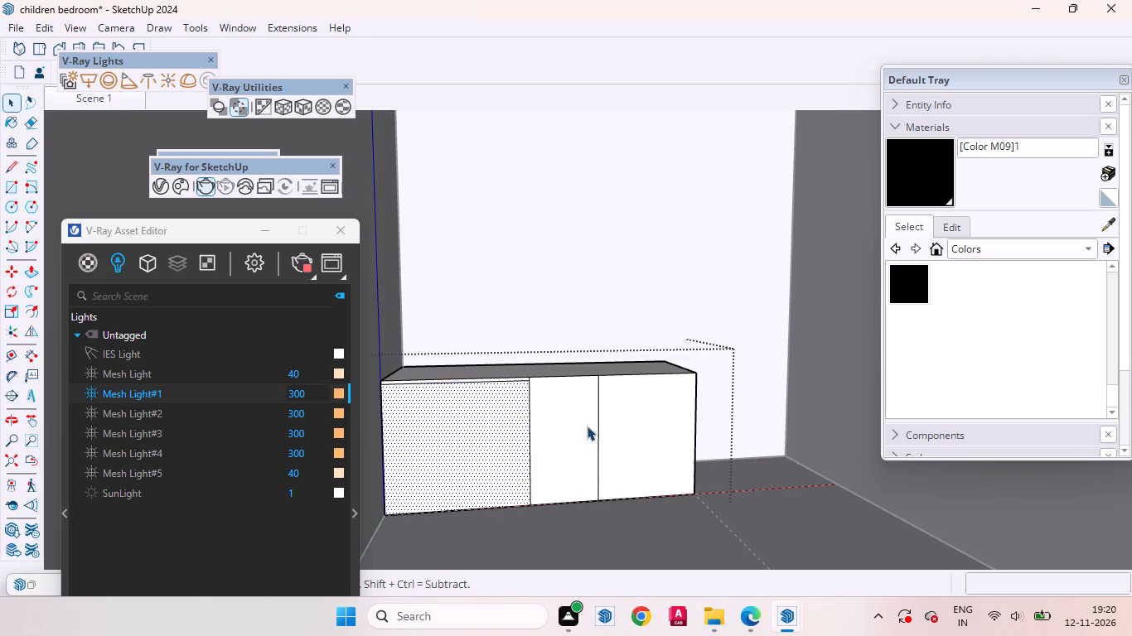
{"action": "scroll", "coordinate": [584, 426], "scroll_direction": "up", "scroll_amount": 7}
{"action": "scroll", "coordinate": [597, 462], "scroll_direction": "down", "scroll_amount": 7}
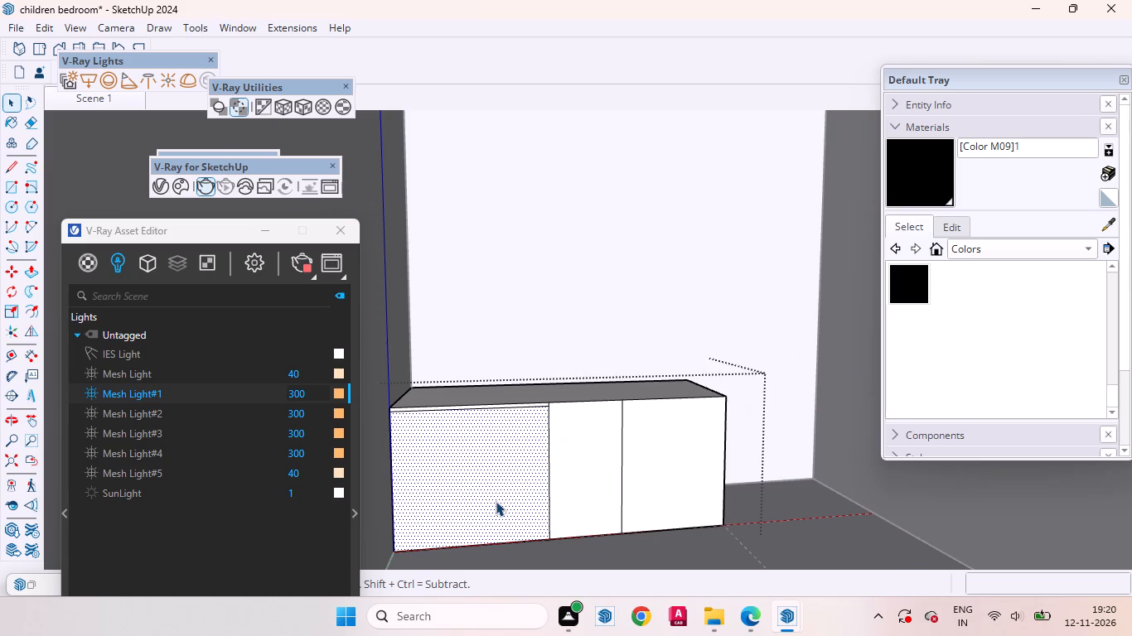
{"action": "key", "text": "p"}
{"action": "left_click", "coordinate": [478, 495]}
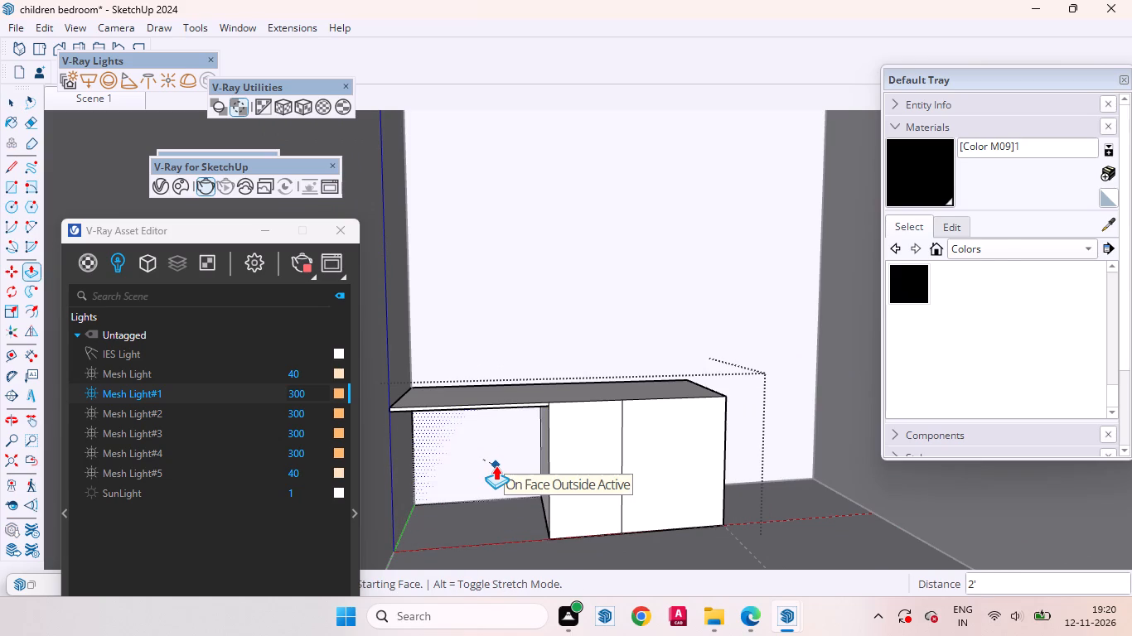
{"action": "left_click", "coordinate": [496, 465]}
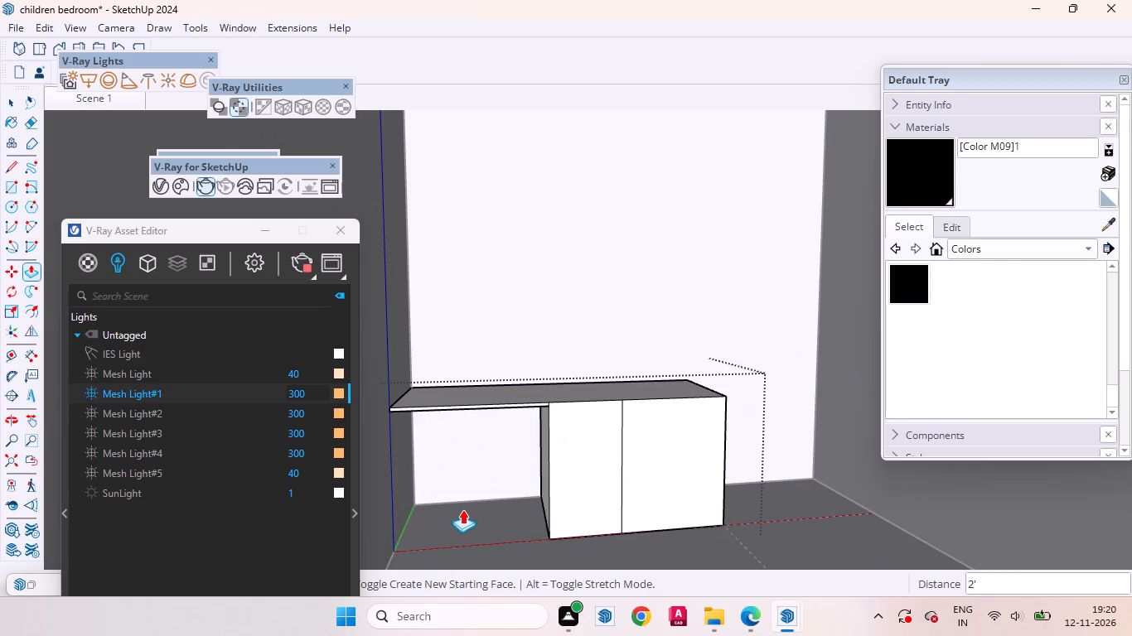
{"action": "key", "text": "space"}
Examine the hollowed cabinet block from the front of the enclosure and from above.
{"action": "left_click", "coordinate": [549, 240]}
{"action": "scroll", "coordinate": [461, 386], "scroll_direction": "down", "scroll_amount": 8}
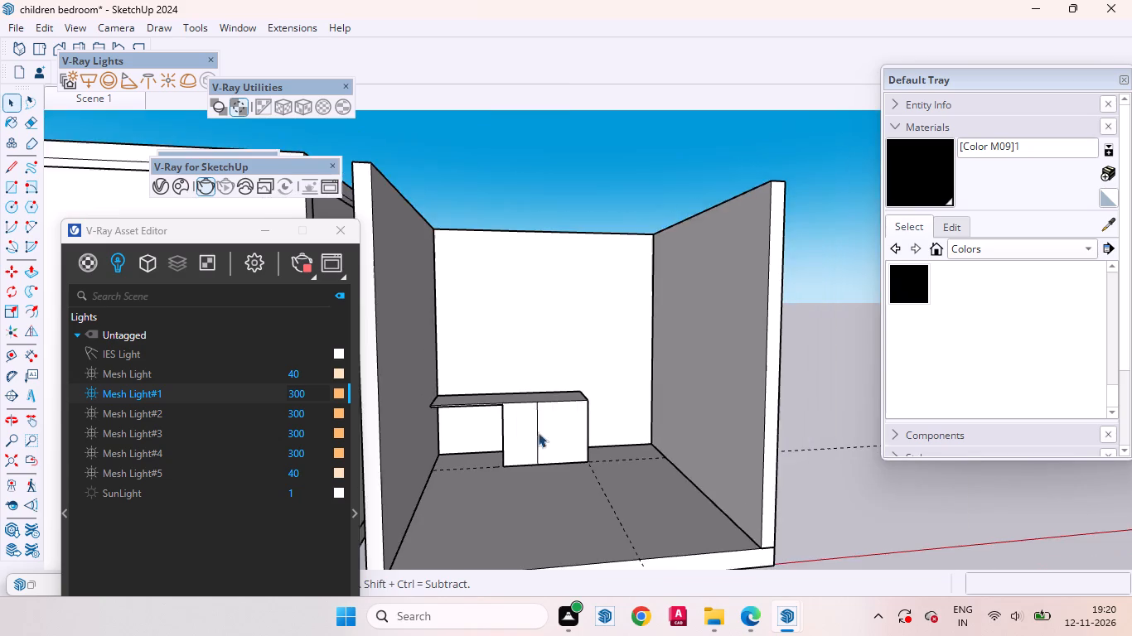
{"action": "middle_click_drag", "start_coordinate": [521, 419], "coordinate": [502, 373]}
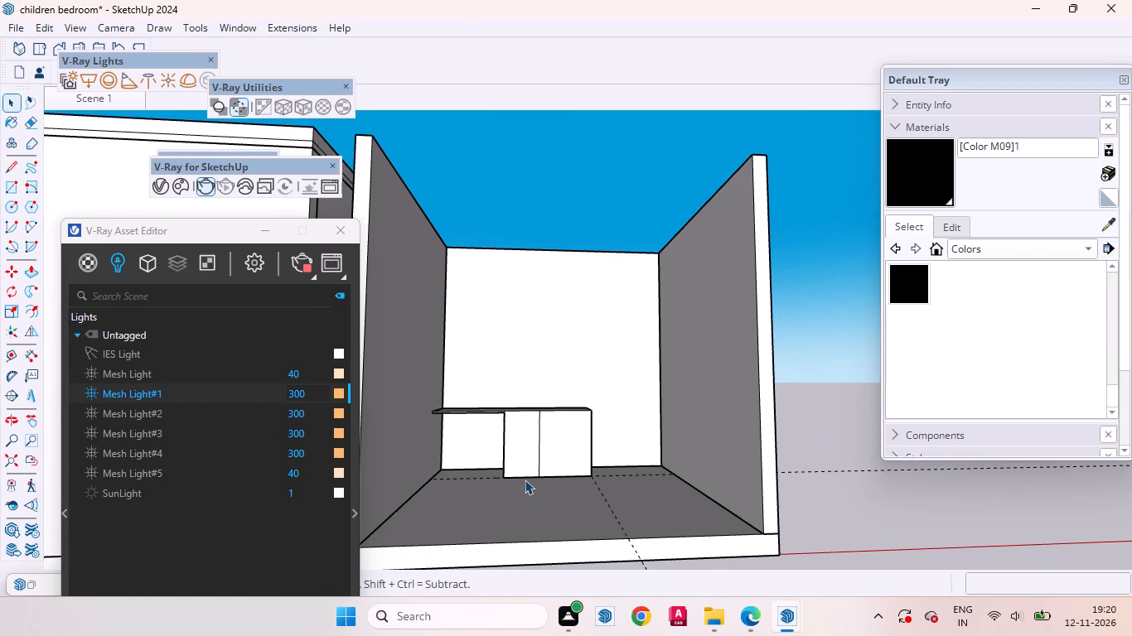
{"action": "scroll", "coordinate": [564, 481], "scroll_direction": "down", "scroll_amount": 3}
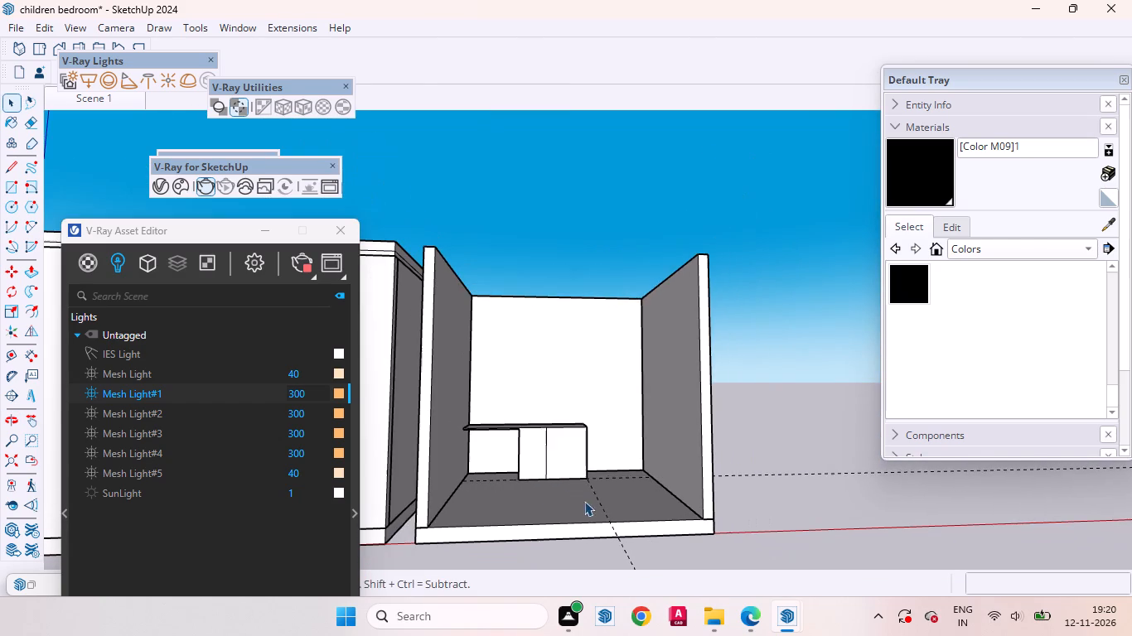
{"action": "scroll", "coordinate": [557, 411], "scroll_direction": "up", "scroll_amount": 3}
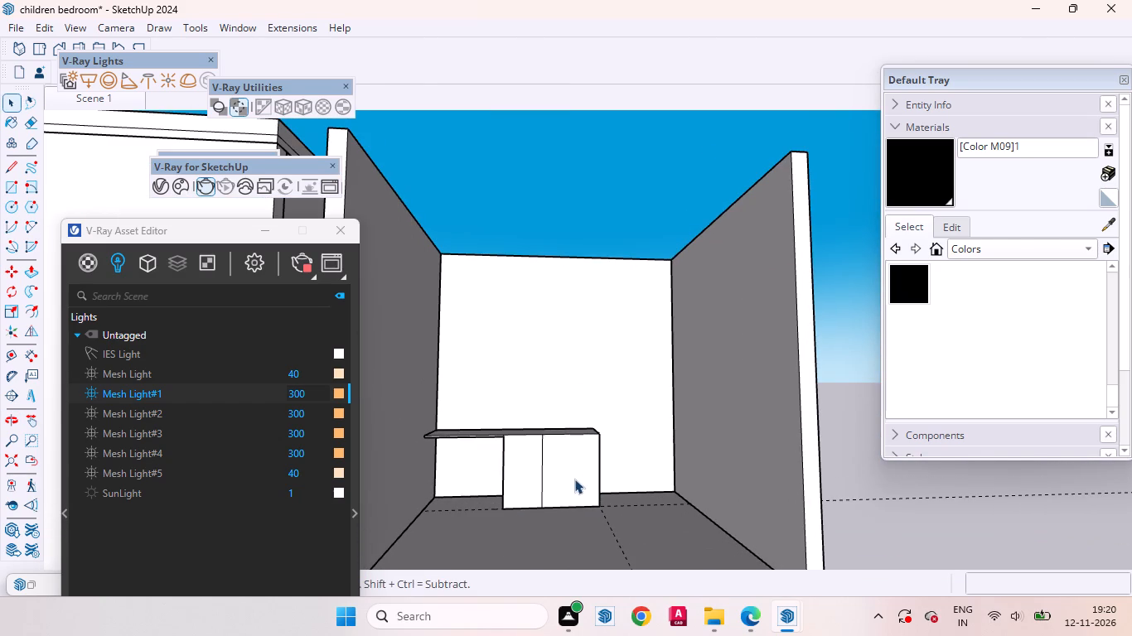
{"action": "scroll", "coordinate": [582, 494], "scroll_direction": "down", "scroll_amount": 3}
{"action": "middle_click_drag", "start_coordinate": [576, 451], "coordinate": [562, 562]}
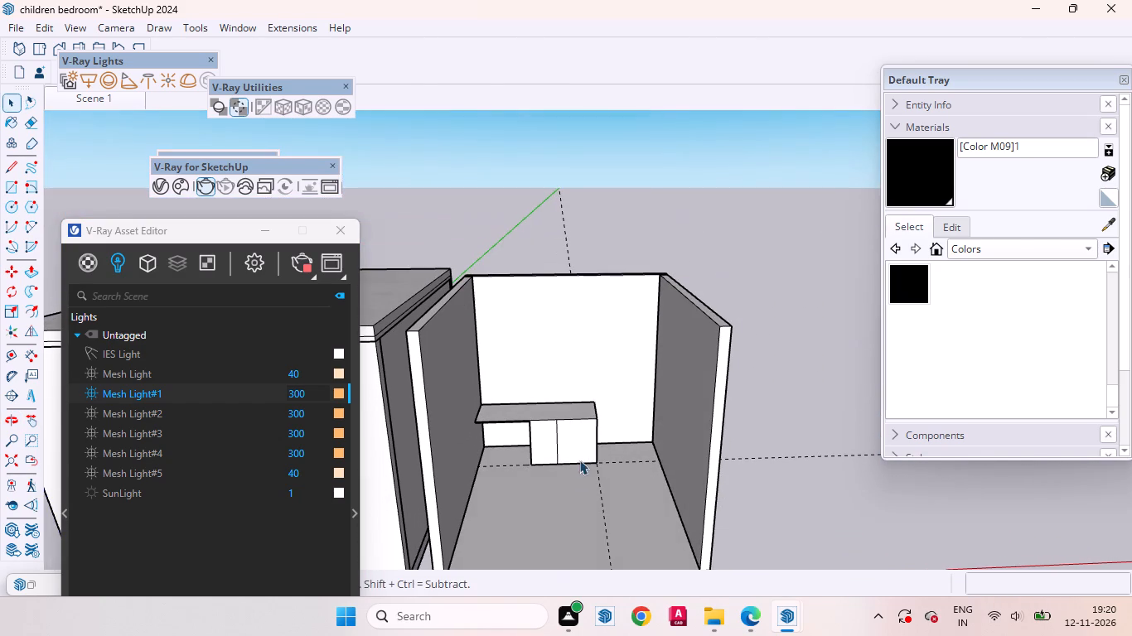
{"action": "left_click", "coordinate": [583, 443]}
{"action": "scroll", "coordinate": [563, 405], "scroll_direction": "up", "scroll_amount": 7}
{"action": "triple_click", "coordinate": [578, 414]}
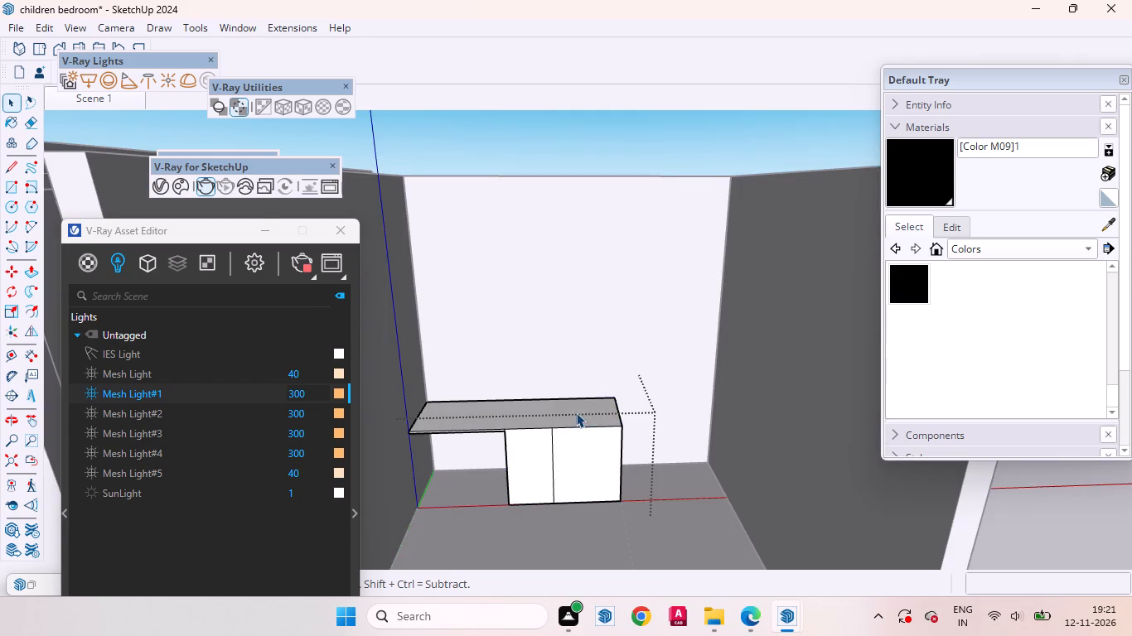
{"action": "scroll", "coordinate": [574, 408], "scroll_direction": "up", "scroll_amount": 4}
{"action": "left_click", "coordinate": [568, 416]}
{"action": "middle_click_drag", "start_coordinate": [577, 470], "coordinate": [579, 540]}
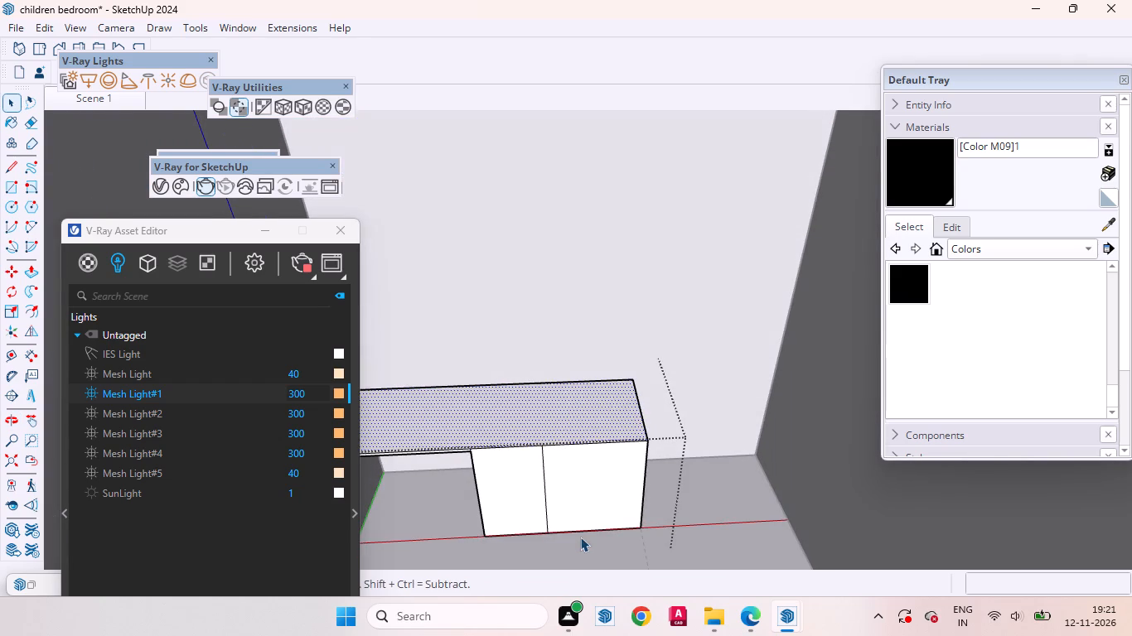
{"action": "key", "text": "l"}
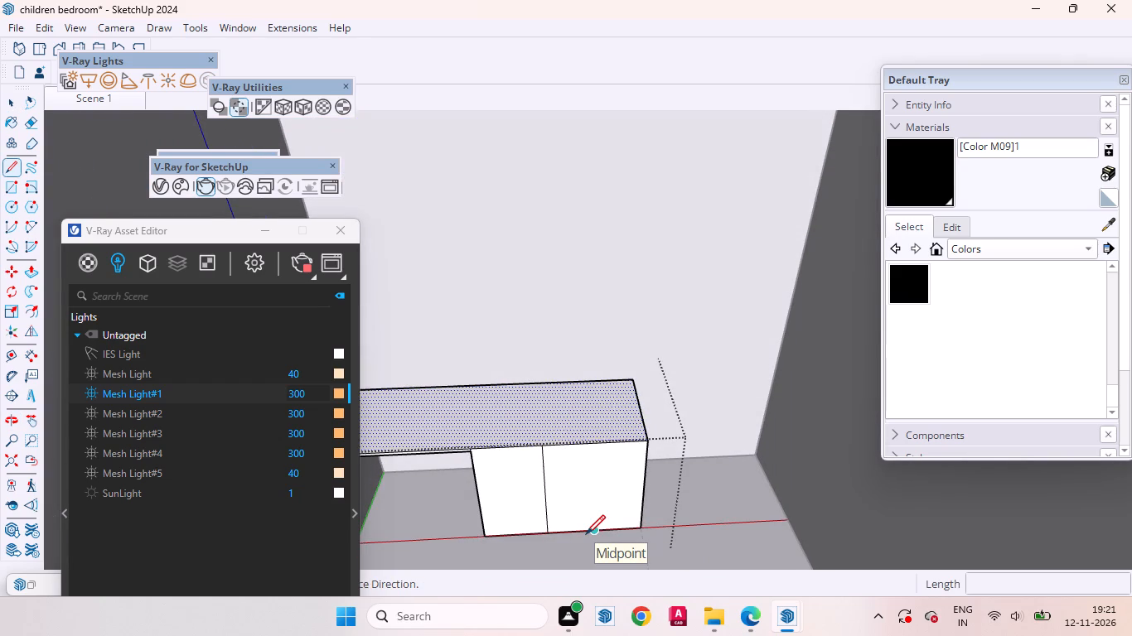
{"action": "key", "text": "space"}
{"action": "middle_click_drag", "start_coordinate": [556, 507], "coordinate": [559, 483]}
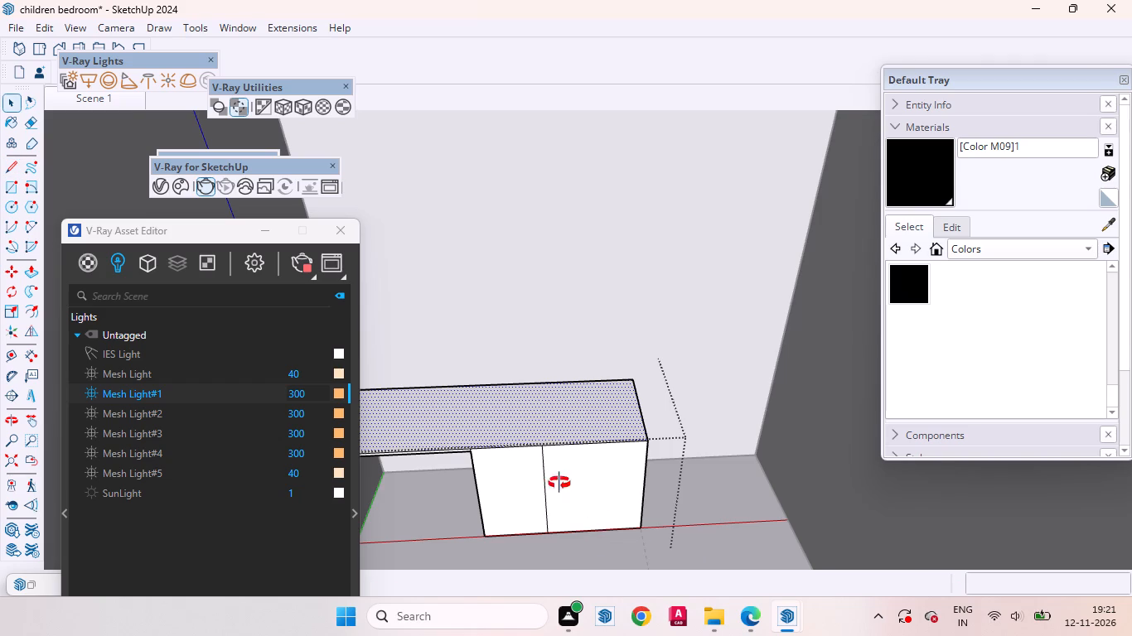
{"action": "middle_click_drag", "start_coordinate": [559, 483], "coordinate": [591, 350]}
{"action": "scroll", "coordinate": [561, 390], "scroll_direction": "down", "scroll_amount": 4}
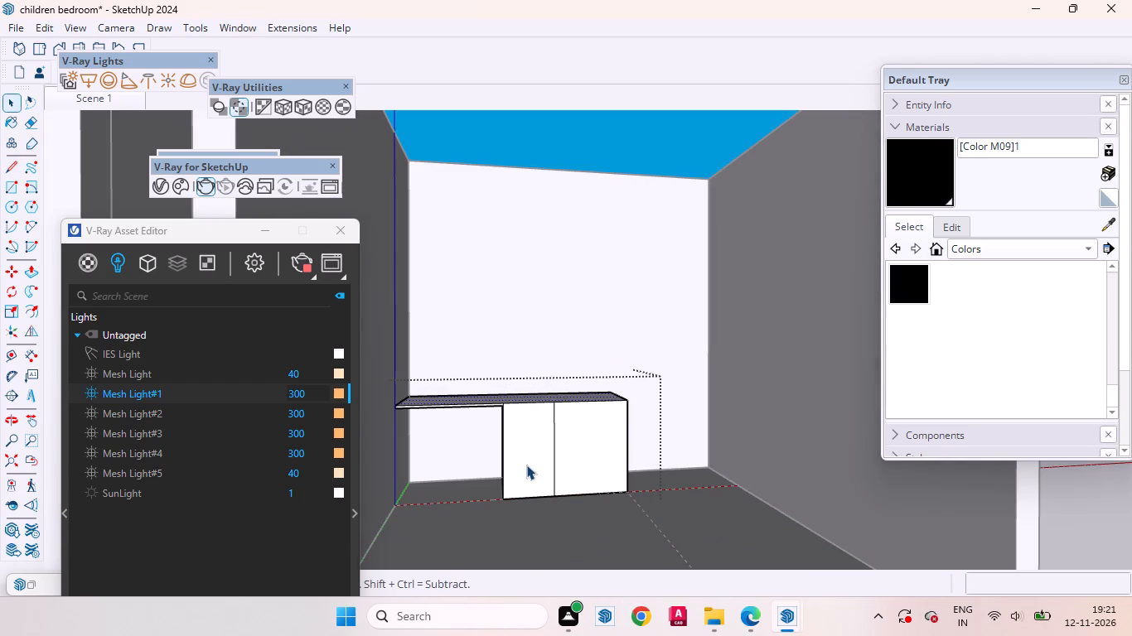
Place a vertical guide on the cabinet front, 1'6" from the dividing line toward the block's free end.
{"action": "key", "text": "t"}
{"action": "left_click", "coordinate": [555, 427]}
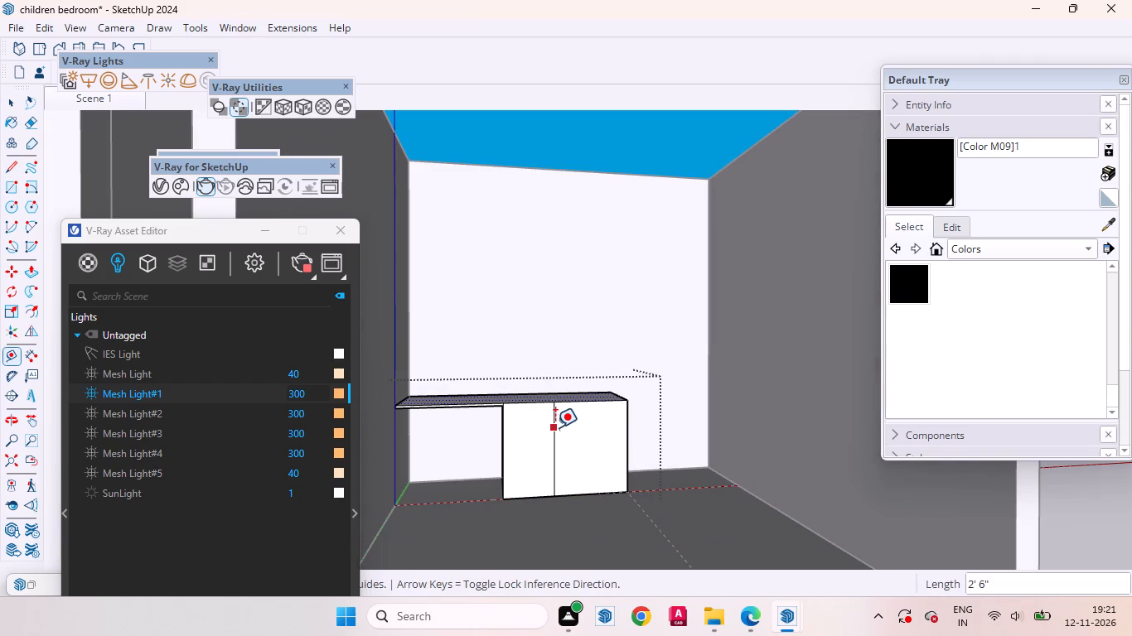
{"action": "key", "text": "1"}
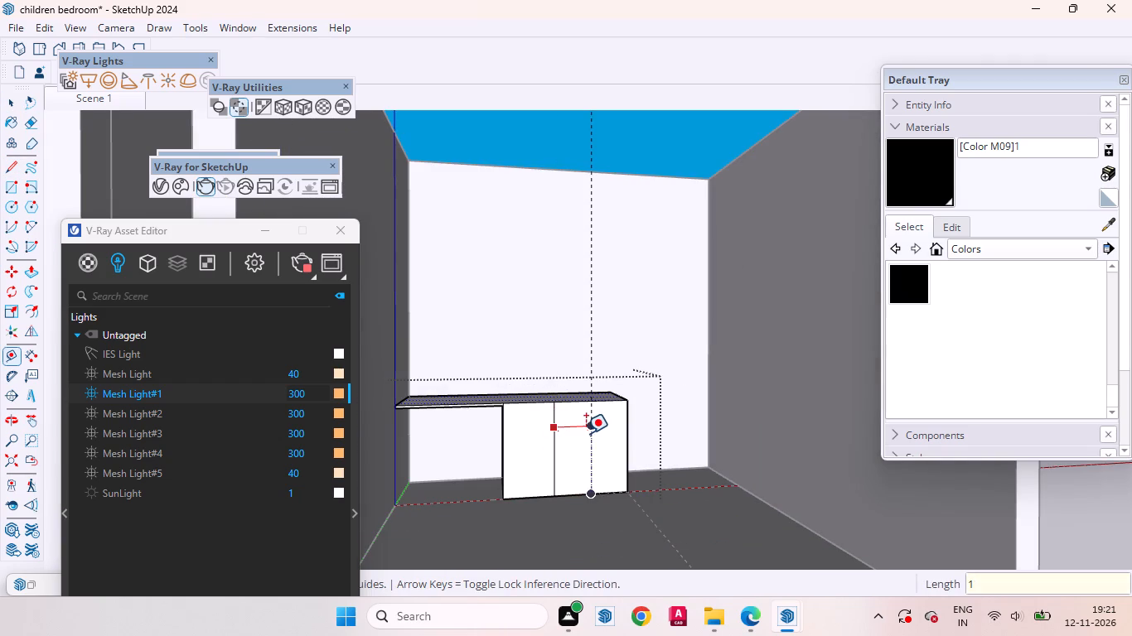
{"action": "key", "text": "apostrophe"}
{"action": "key", "text": "6"}
{"action": "key", "text": "Return"}
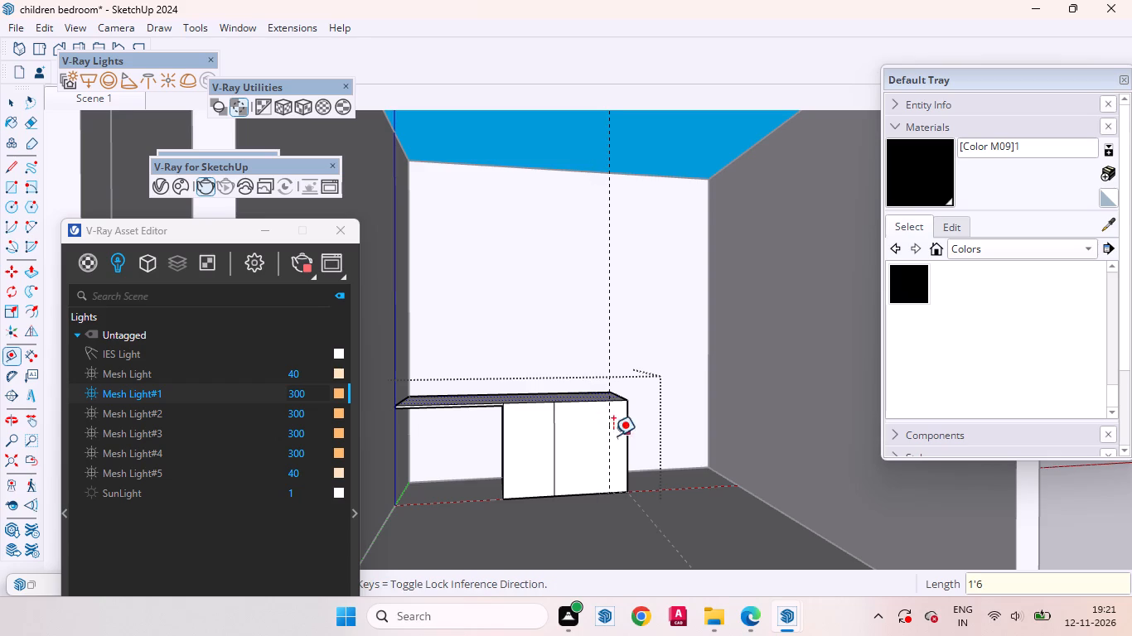
{"action": "key", "text": "space"}
Push the block's free end face inward to the vertical guide to shorten the cabinet.
{"action": "middle_click_drag", "start_coordinate": [617, 445], "coordinate": [445, 501]}
{"action": "scroll", "coordinate": [618, 426], "scroll_direction": "up", "scroll_amount": 6}
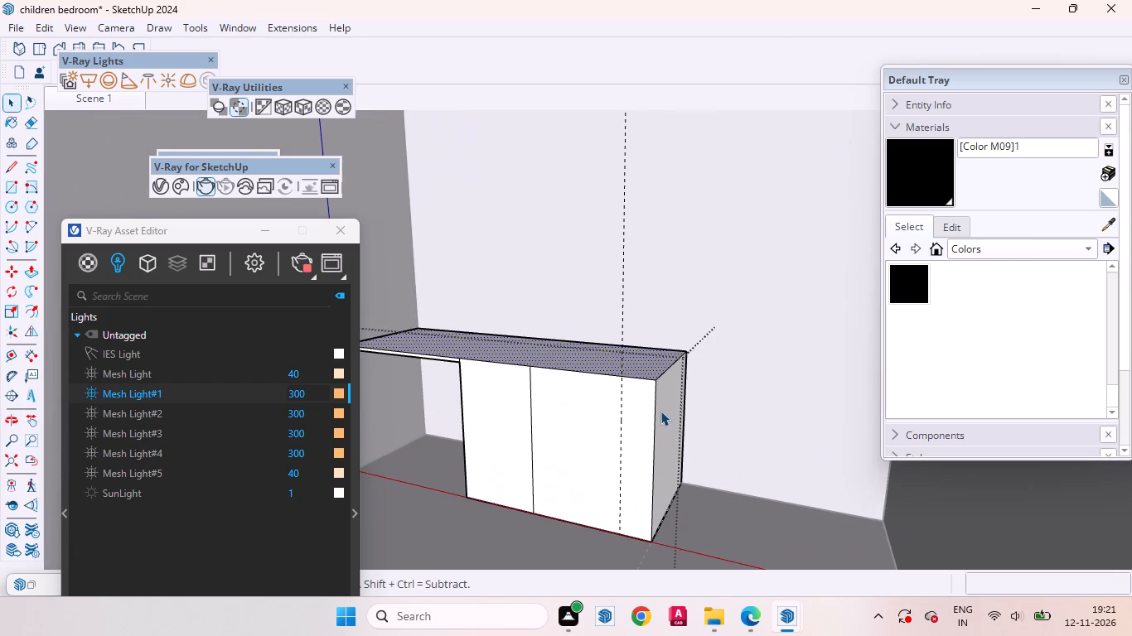
{"action": "left_click", "coordinate": [663, 411]}
{"action": "key", "text": "p"}
{"action": "left_click", "coordinate": [667, 411]}
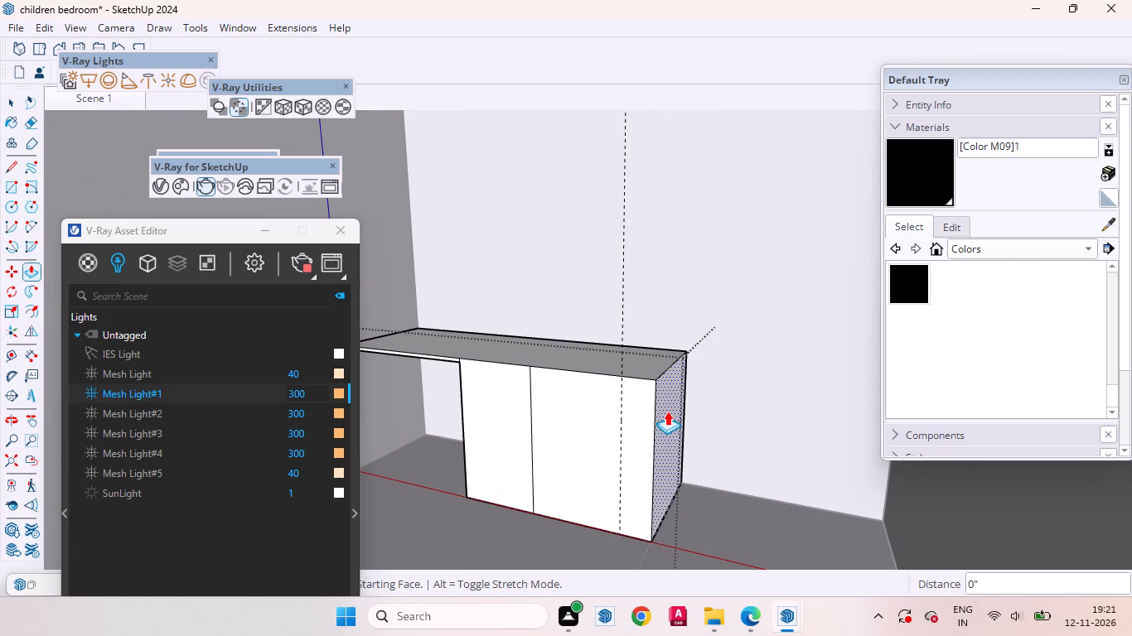
{"action": "left_click", "coordinate": [622, 438]}
{"action": "key", "text": "space"}
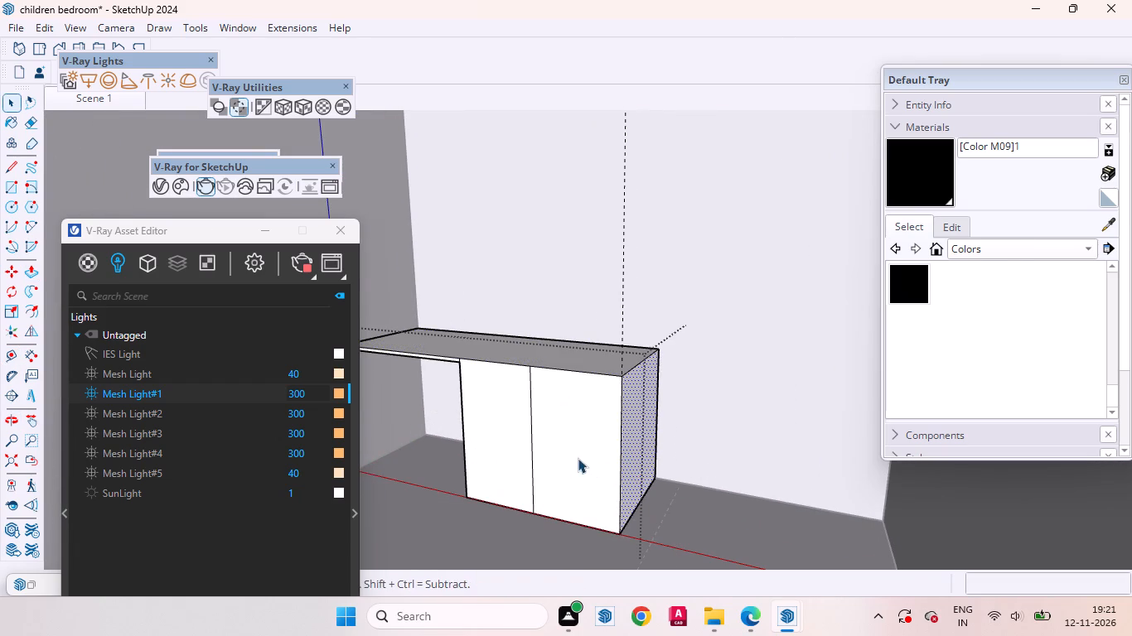
Erase the vertical dividing line on the closed cabinet's front face.
{"action": "middle_click_drag", "start_coordinate": [597, 461], "coordinate": [774, 419]}
{"action": "scroll", "coordinate": [553, 504], "scroll_direction": "down", "scroll_amount": 7}
{"action": "middle_click_drag", "start_coordinate": [596, 470], "coordinate": [560, 452]}
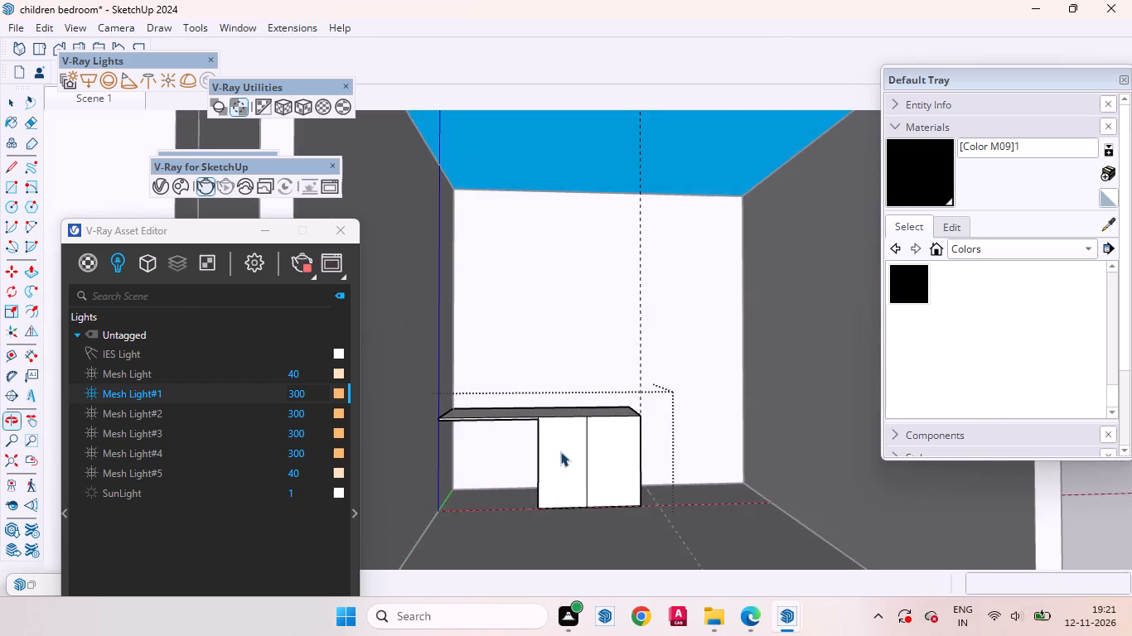
{"action": "scroll", "coordinate": [585, 447], "scroll_direction": "up", "scroll_amount": 3}
{"action": "left_click", "coordinate": [587, 441]}
{"action": "right_click", "coordinate": [587, 441]}
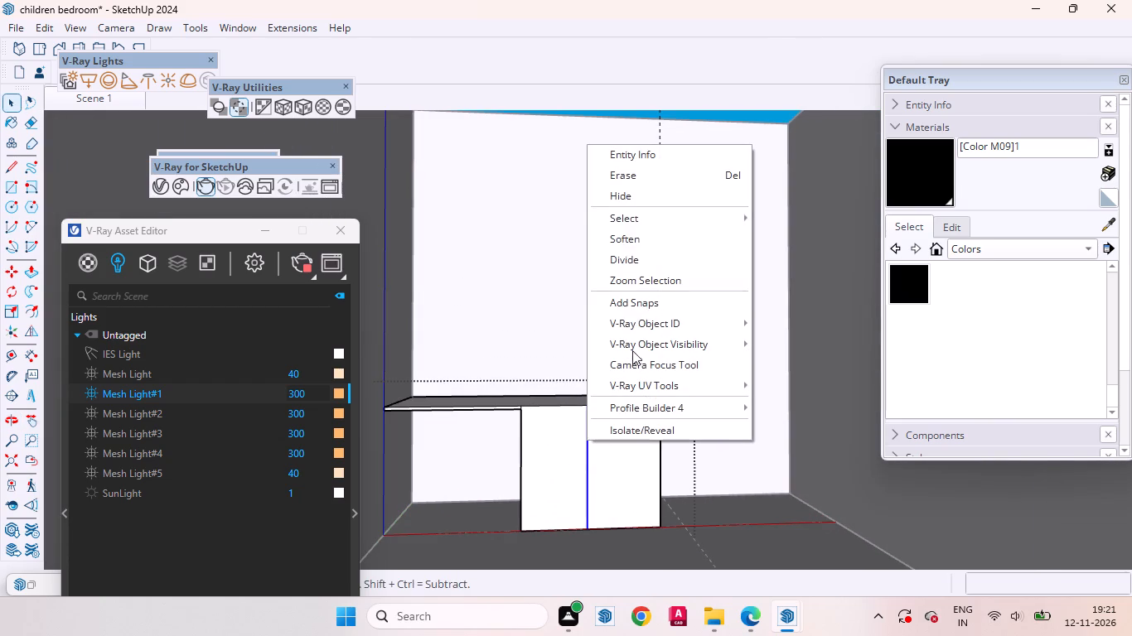
{"action": "left_click", "coordinate": [628, 167]}
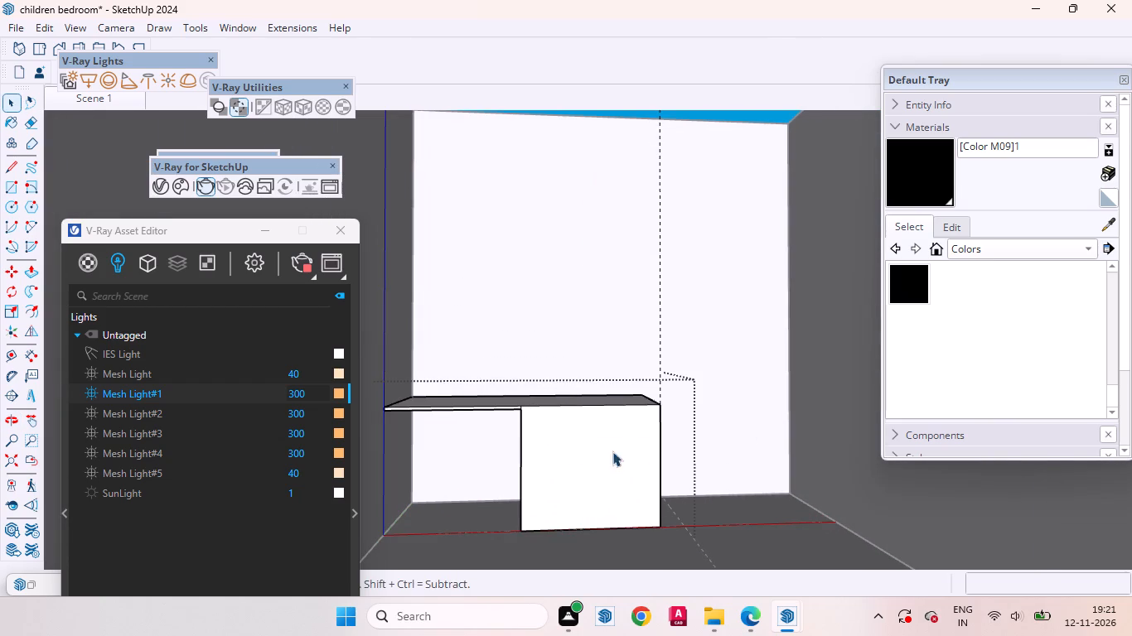
Draw a 2'6" vertical line down the middle of the cabinet front, splitting it into two door faces.
{"action": "key", "text": "l"}
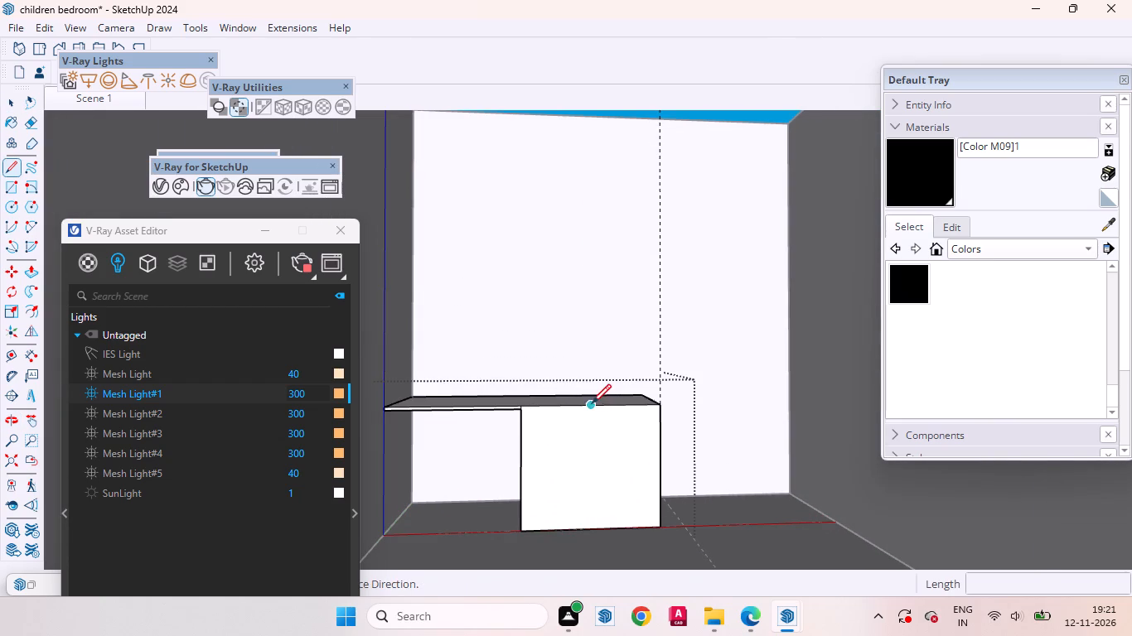
{"action": "left_click", "coordinate": [592, 403]}
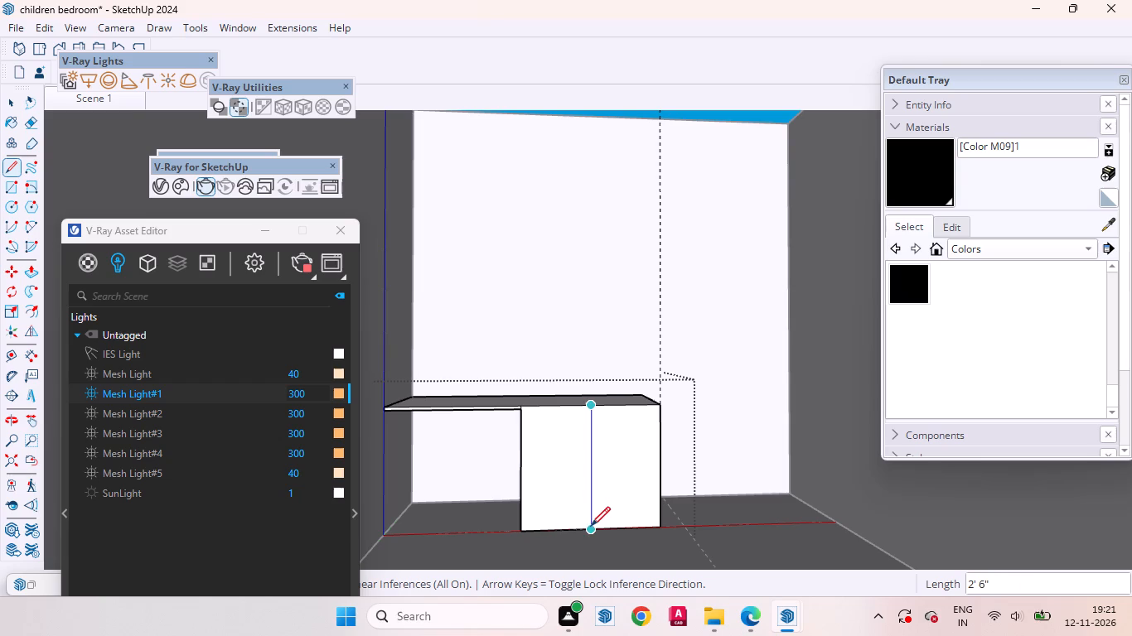
{"action": "left_click", "coordinate": [592, 527]}
{"action": "key", "text": "space"}
{"action": "left_click", "coordinate": [630, 468]}
{"action": "left_click", "coordinate": [566, 459]}
Draw a 2' line across the desktop from the door divider's upper end to the back edge.
{"action": "middle_click_drag", "start_coordinate": [595, 456], "coordinate": [579, 522]}
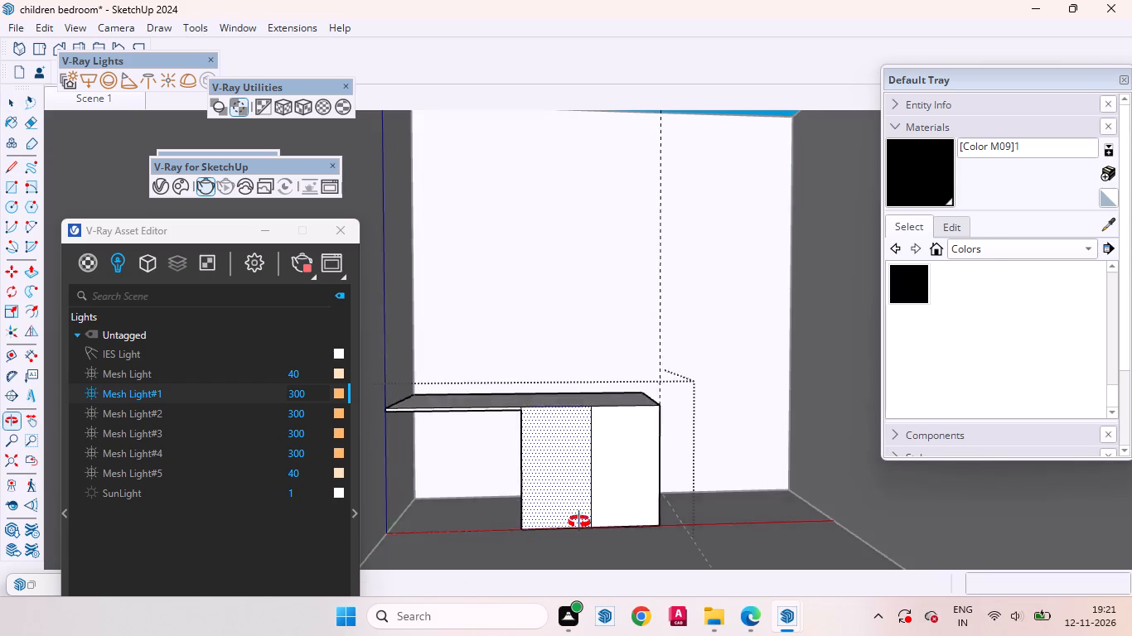
{"action": "middle_click_drag", "start_coordinate": [579, 522], "coordinate": [567, 631]}
{"action": "scroll", "coordinate": [609, 419], "scroll_direction": "up", "scroll_amount": 9}
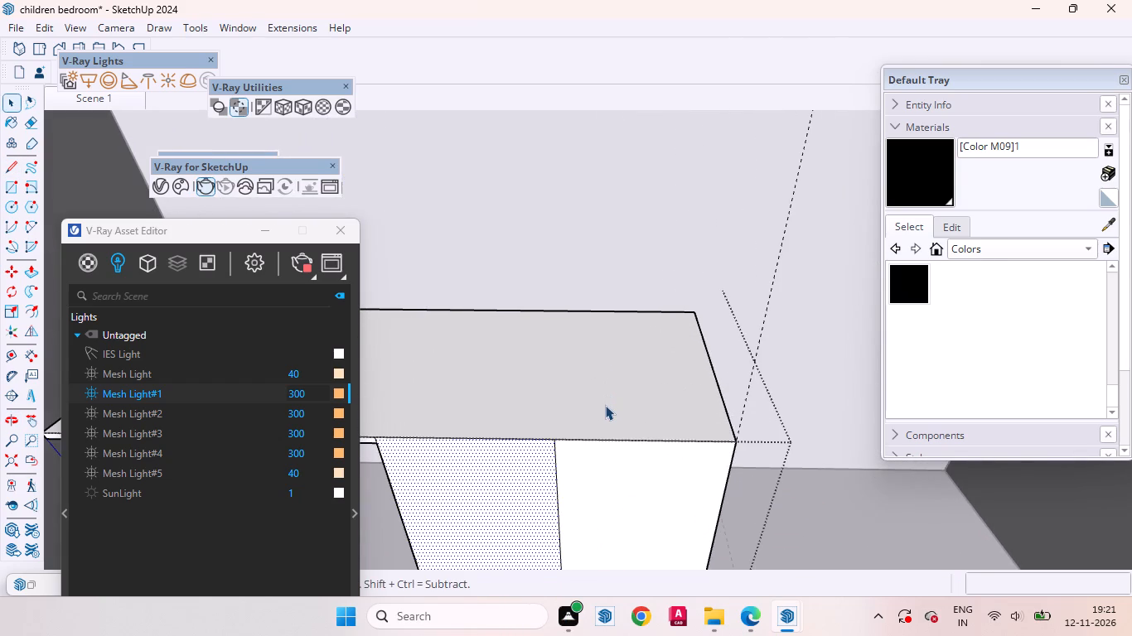
{"action": "key", "text": "l"}
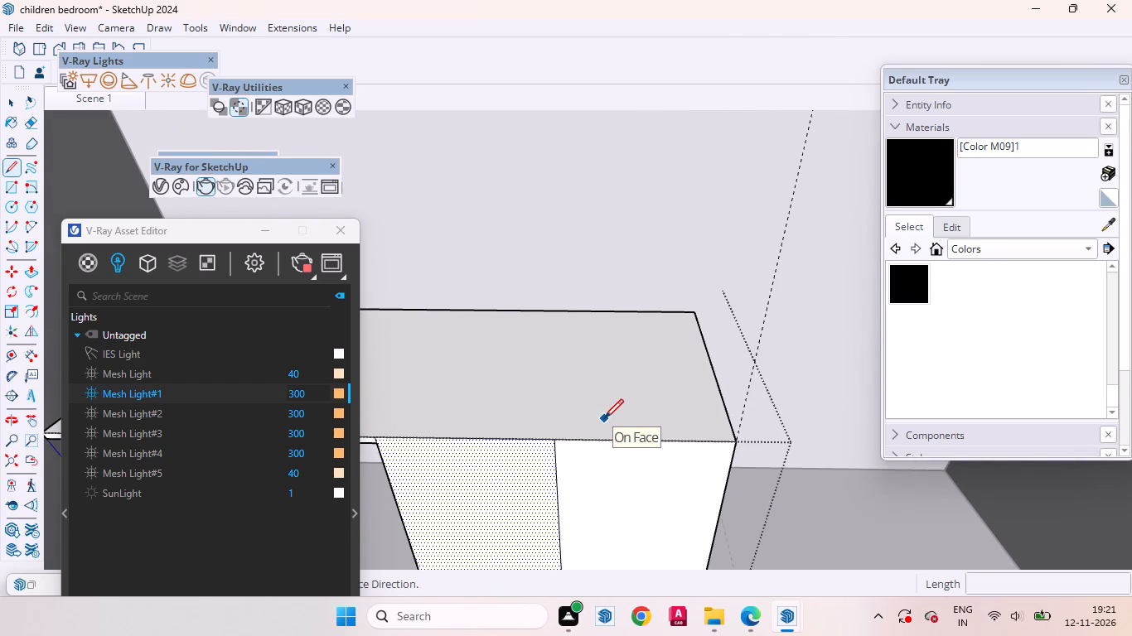
{"action": "scroll", "coordinate": [591, 416], "scroll_direction": "up", "scroll_amount": 7}
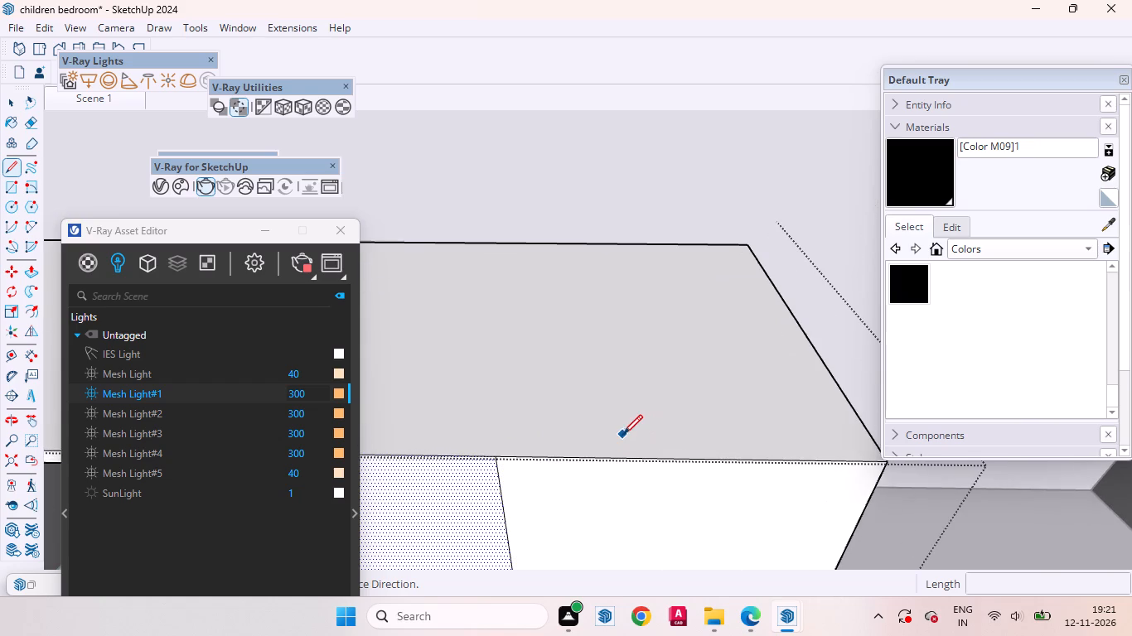
{"action": "left_click", "coordinate": [495, 454]}
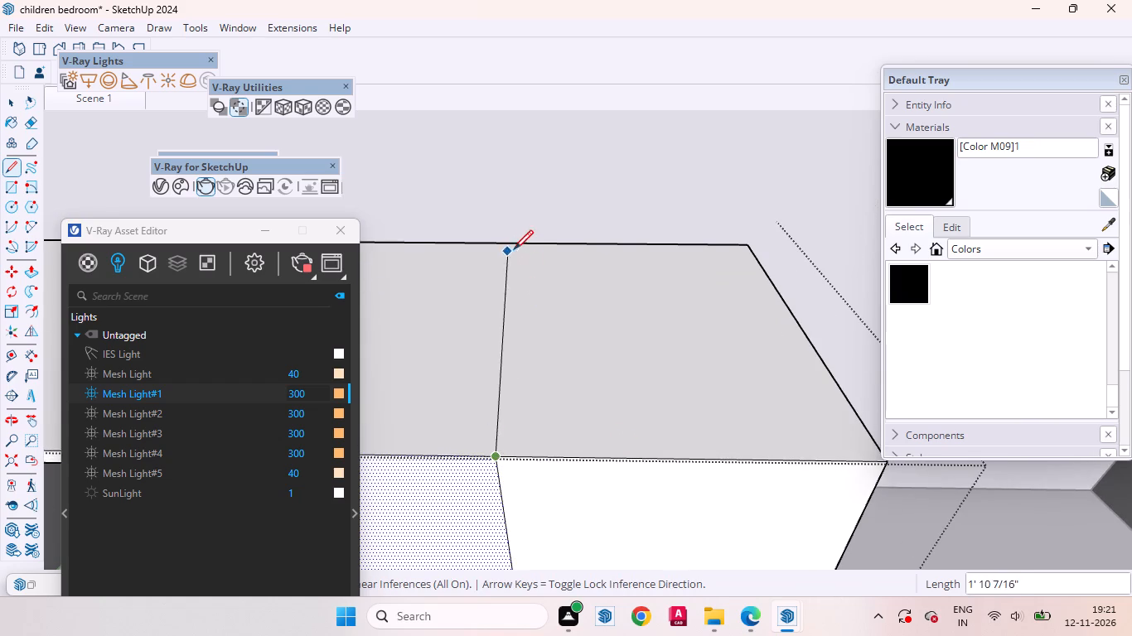
{"action": "left_click", "coordinate": [547, 242]}
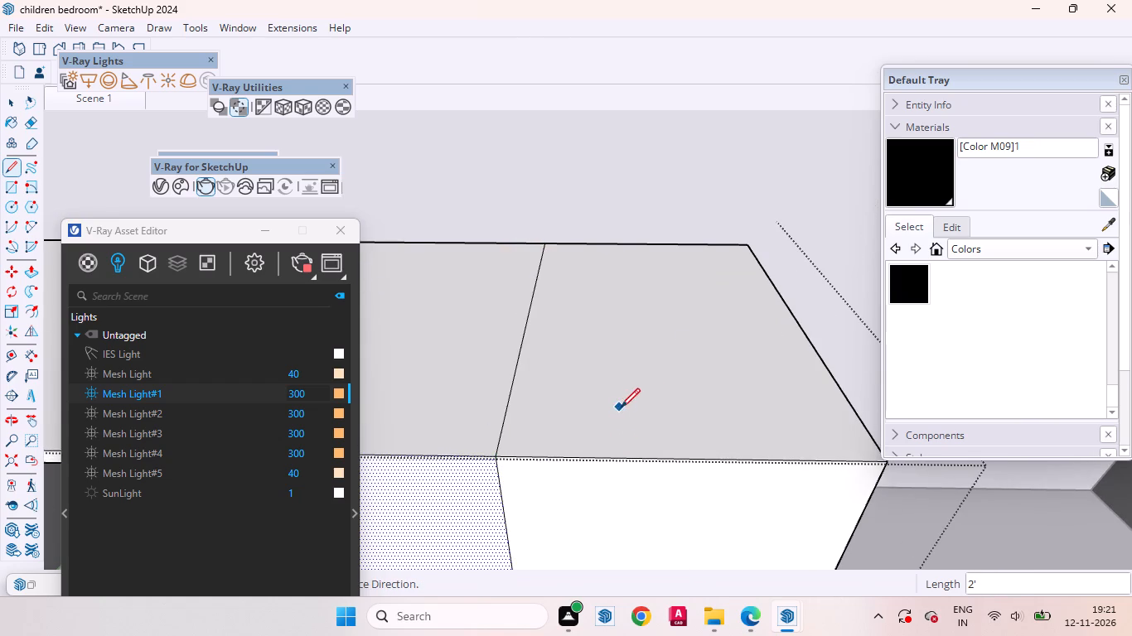
Pull the top face of the cabinet's outer half up 6'10", level with the top of the enclosure walls.
{"action": "key", "text": "space"}
{"action": "left_click", "coordinate": [624, 399]}
{"action": "key", "text": "p"}
{"action": "left_click", "coordinate": [633, 399]}
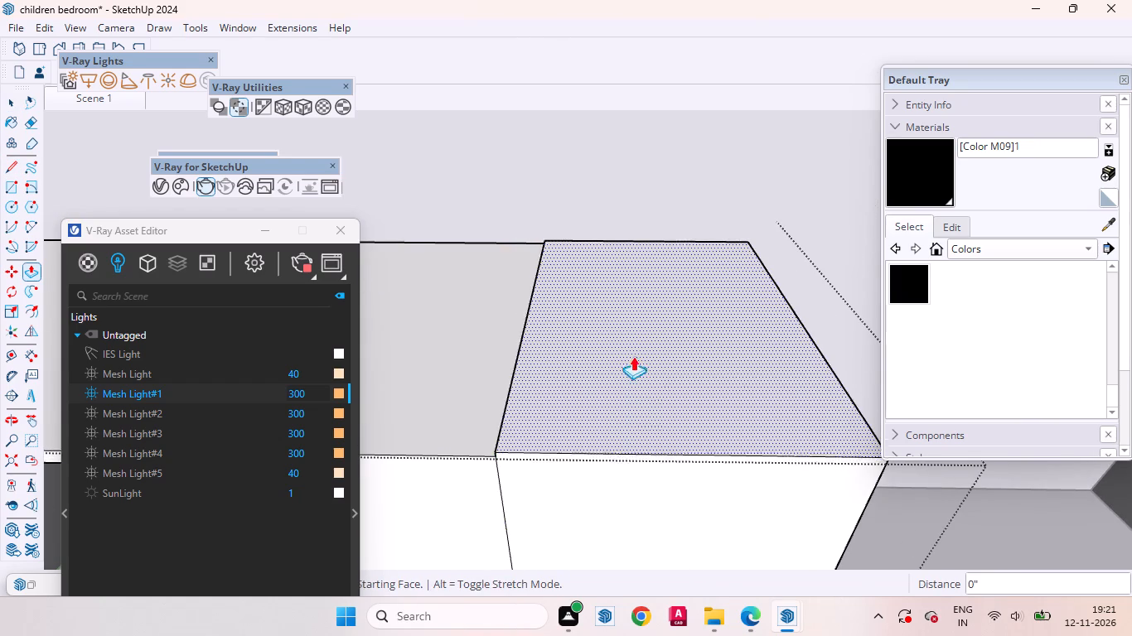
{"action": "scroll", "coordinate": [627, 387], "scroll_direction": "down", "scroll_amount": 20}
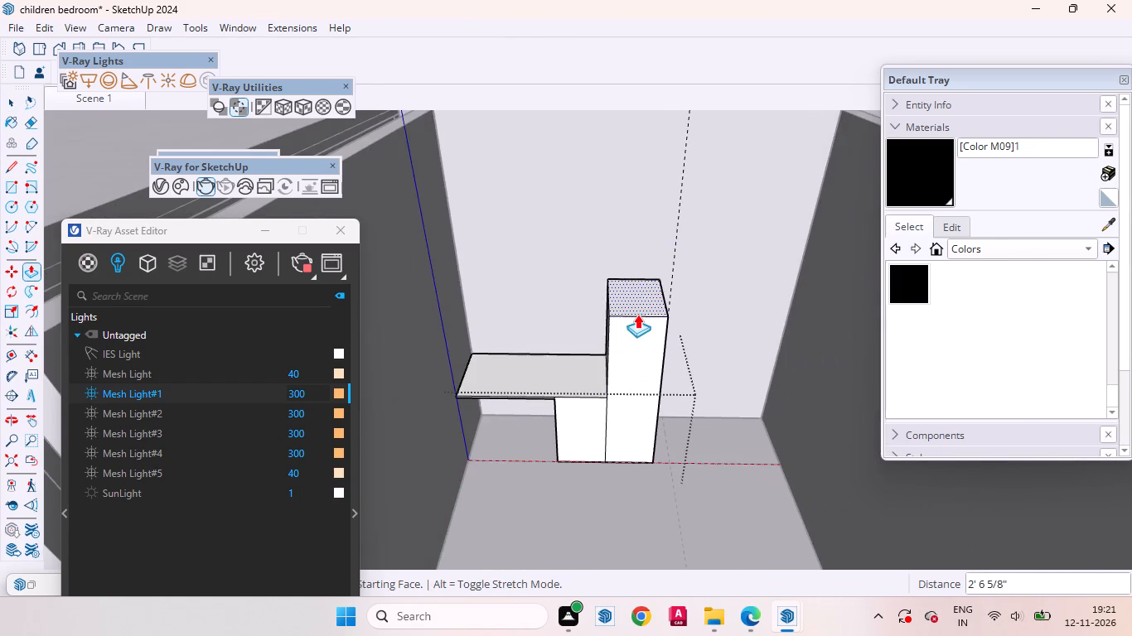
{"action": "scroll", "coordinate": [631, 328], "scroll_direction": "down", "scroll_amount": 9}
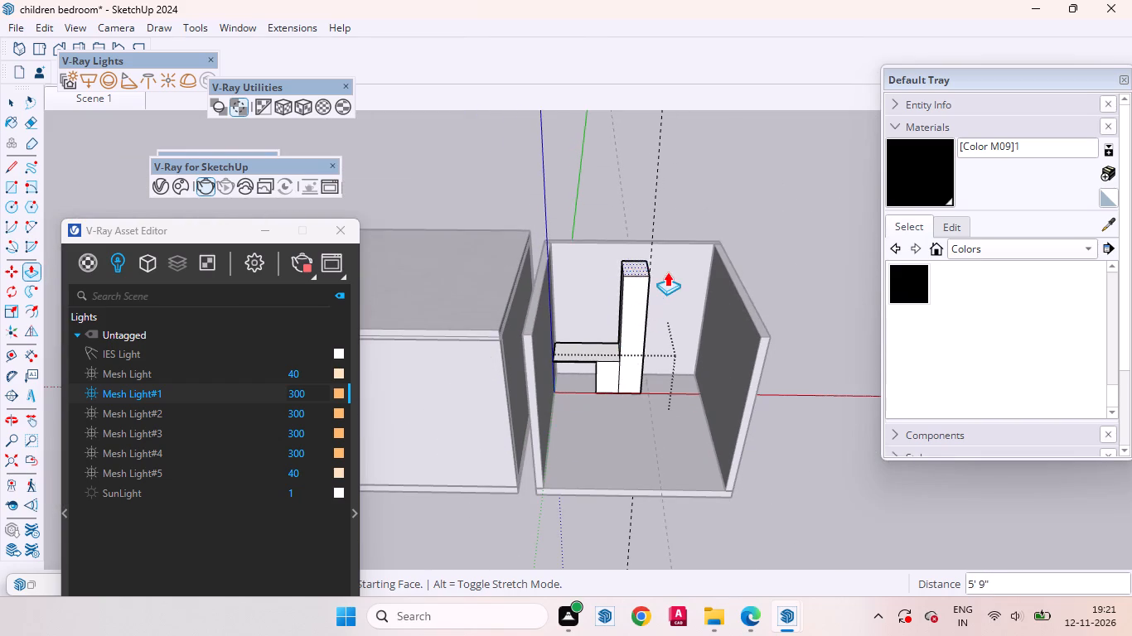
{"action": "left_click", "coordinate": [670, 245]}
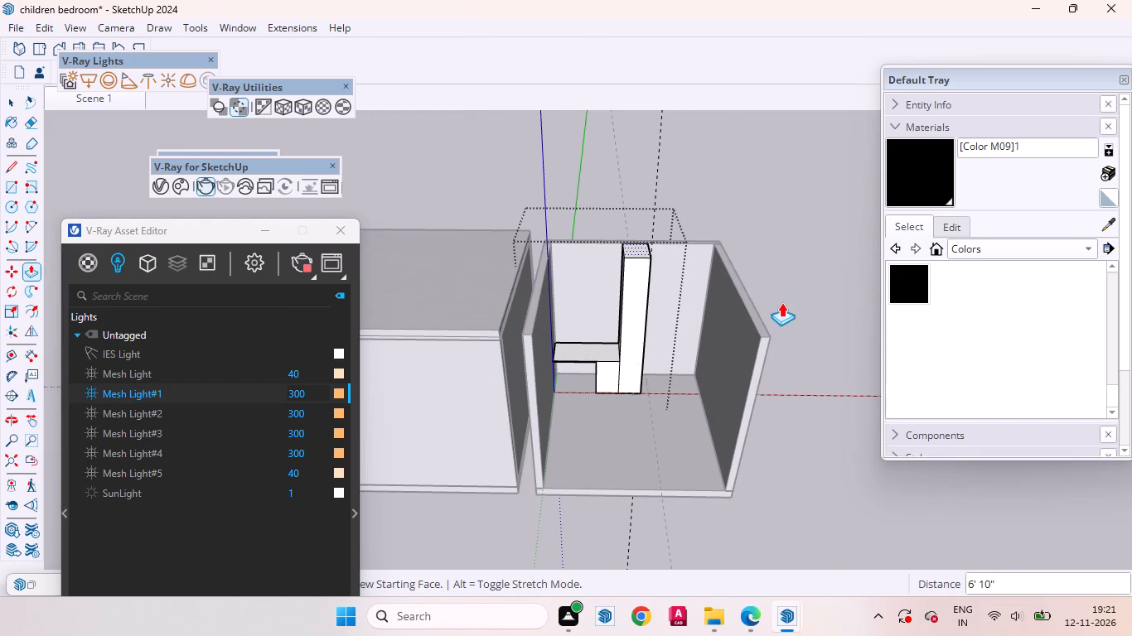
{"action": "key", "text": "space"}
{"action": "left_click", "coordinate": [792, 321]}
Select the top edge of the remaining low cabinet's front face, along the desktop.
{"action": "scroll", "coordinate": [520, 405], "scroll_direction": "up", "scroll_amount": 3}
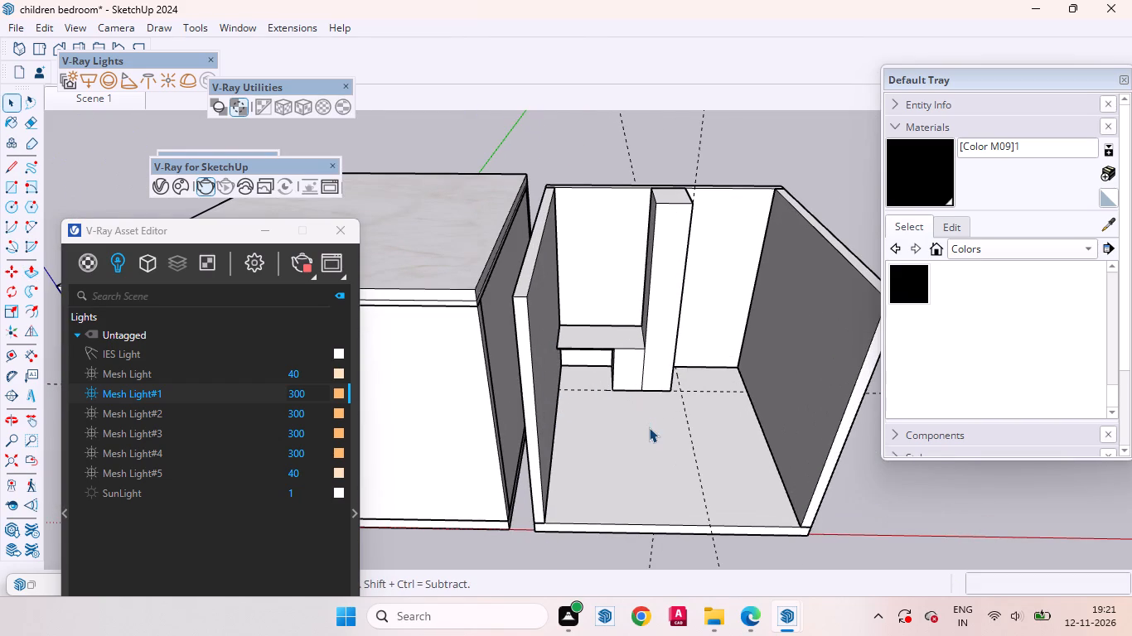
{"action": "scroll", "coordinate": [647, 357], "scroll_direction": "up", "scroll_amount": 4}
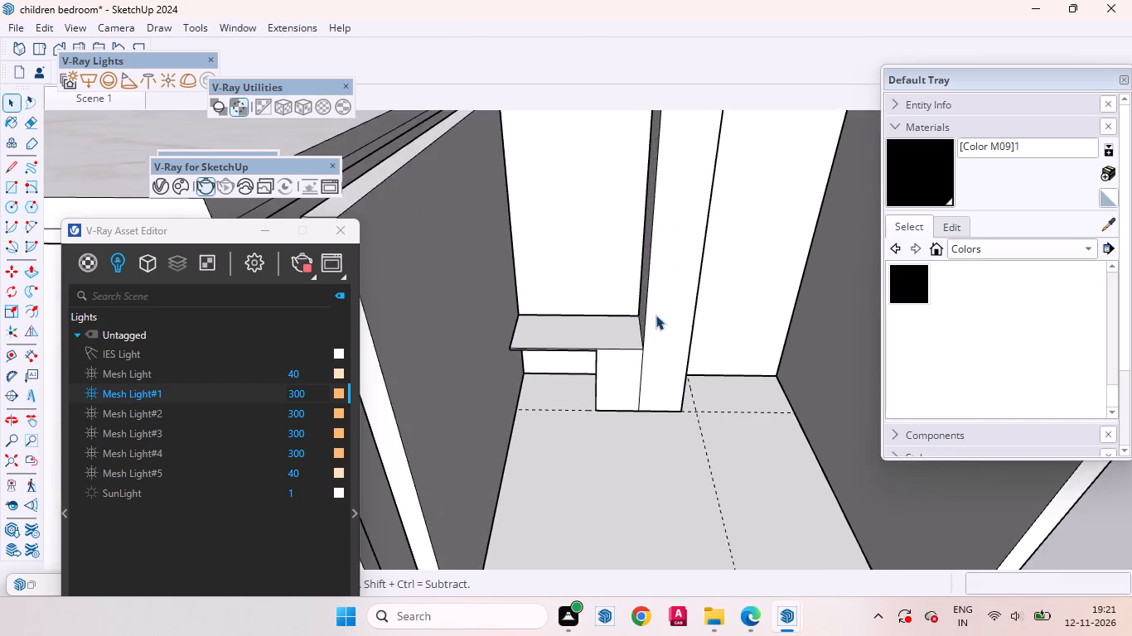
{"action": "scroll", "coordinate": [655, 315], "scroll_direction": "up", "scroll_amount": 8}
{"action": "scroll", "coordinate": [622, 417], "scroll_direction": "up", "scroll_amount": 1}
{"action": "middle_click_drag", "start_coordinate": [622, 417], "coordinate": [614, 306]}
{"action": "scroll", "coordinate": [604, 295], "scroll_direction": "up", "scroll_amount": 3}
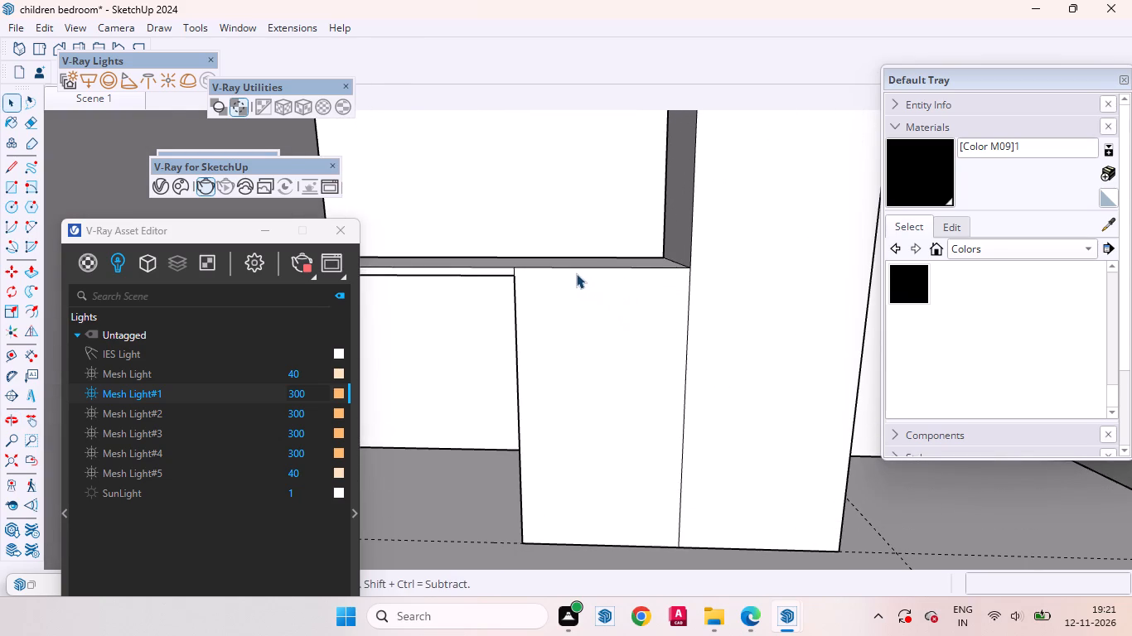
{"action": "left_click", "coordinate": [576, 268]}
{"action": "double_click", "coordinate": [576, 296]}
{"action": "left_click", "coordinate": [601, 345]}
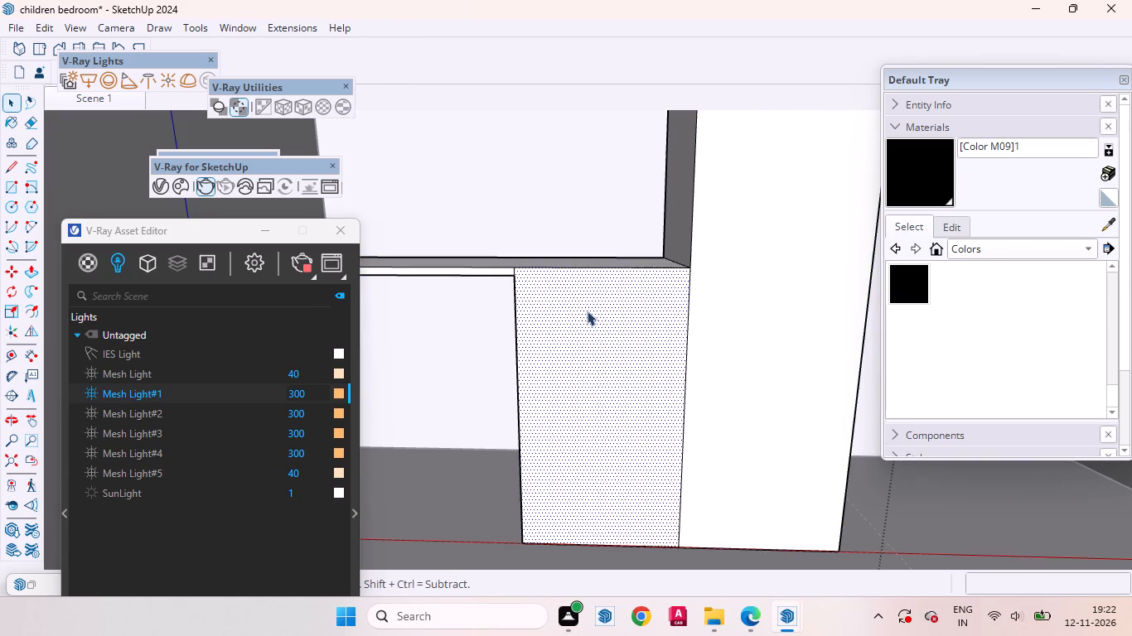
{"action": "scroll", "coordinate": [554, 277], "scroll_direction": "up", "scroll_amount": 4}
{"action": "left_click", "coordinate": [545, 263]}
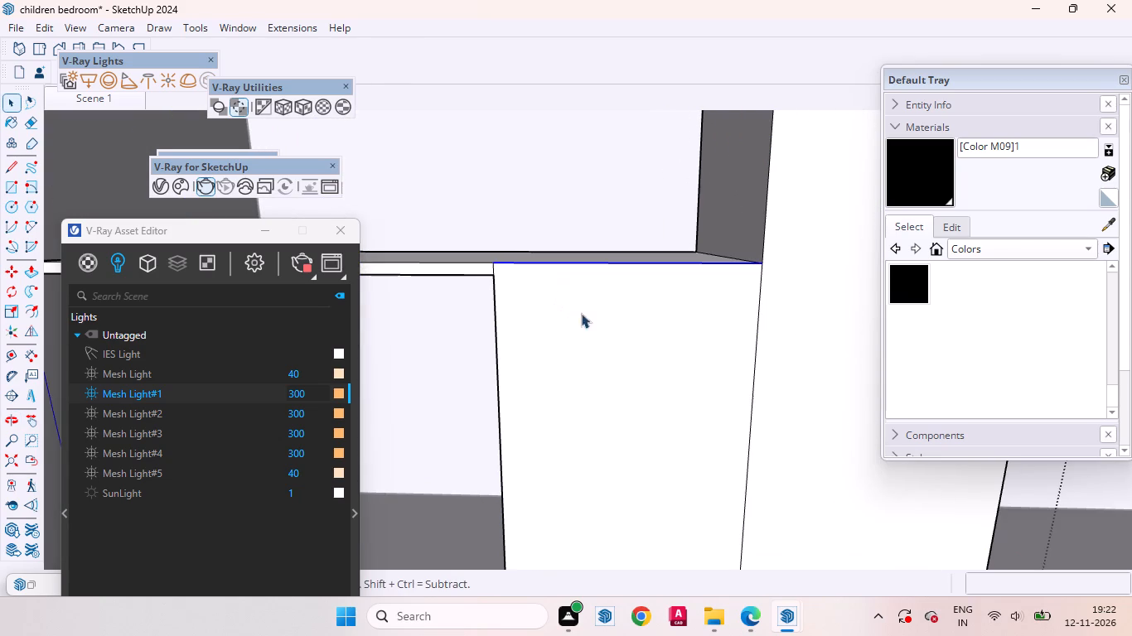
Check the wardrobe render in the V-Ray Frame Buffer and return to the model.
{"action": "left_click", "coordinate": [786, 614]}
{"action": "left_click", "coordinate": [902, 551]}
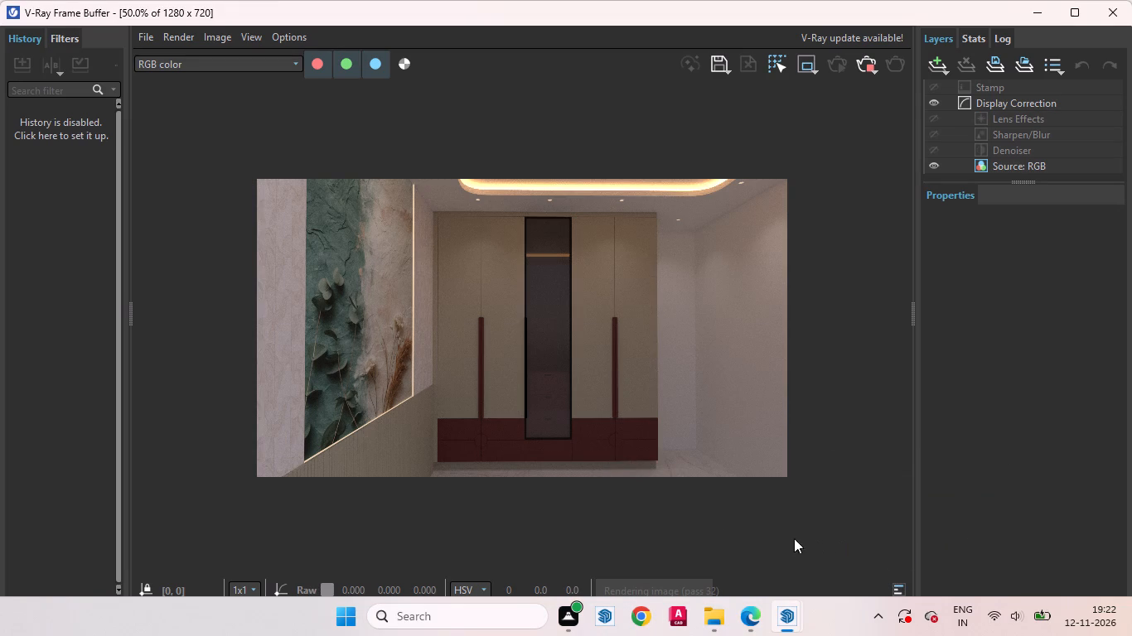
{"action": "scroll", "coordinate": [466, 431], "scroll_direction": "up", "scroll_amount": 1}
{"action": "scroll", "coordinate": [467, 495], "scroll_direction": "down", "scroll_amount": 1}
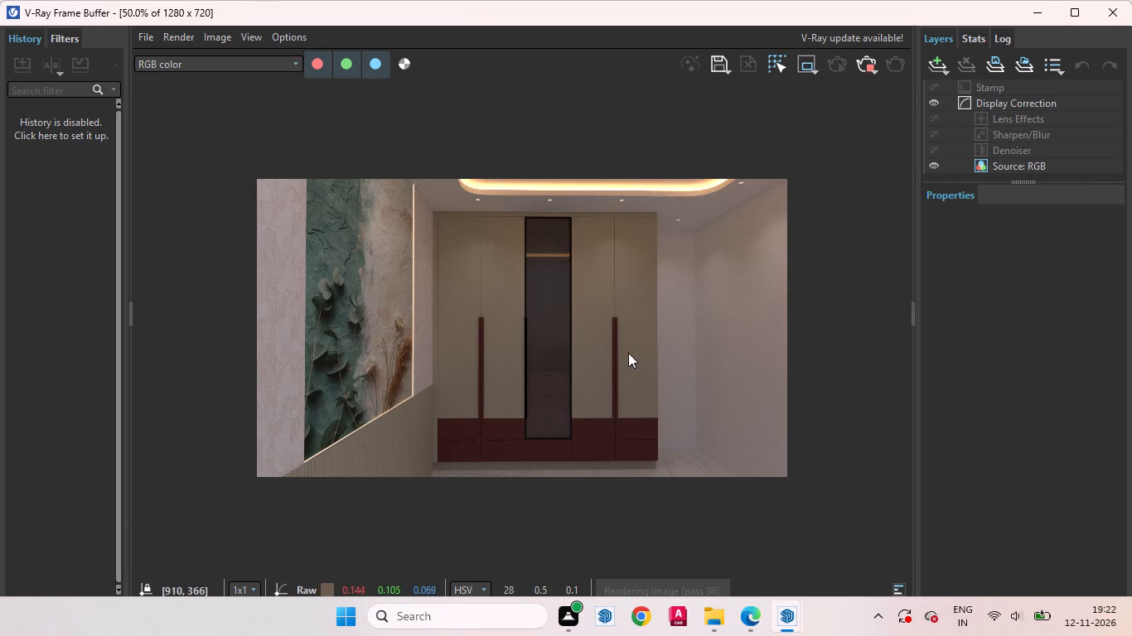
{"action": "left_click", "coordinate": [1033, 13]}
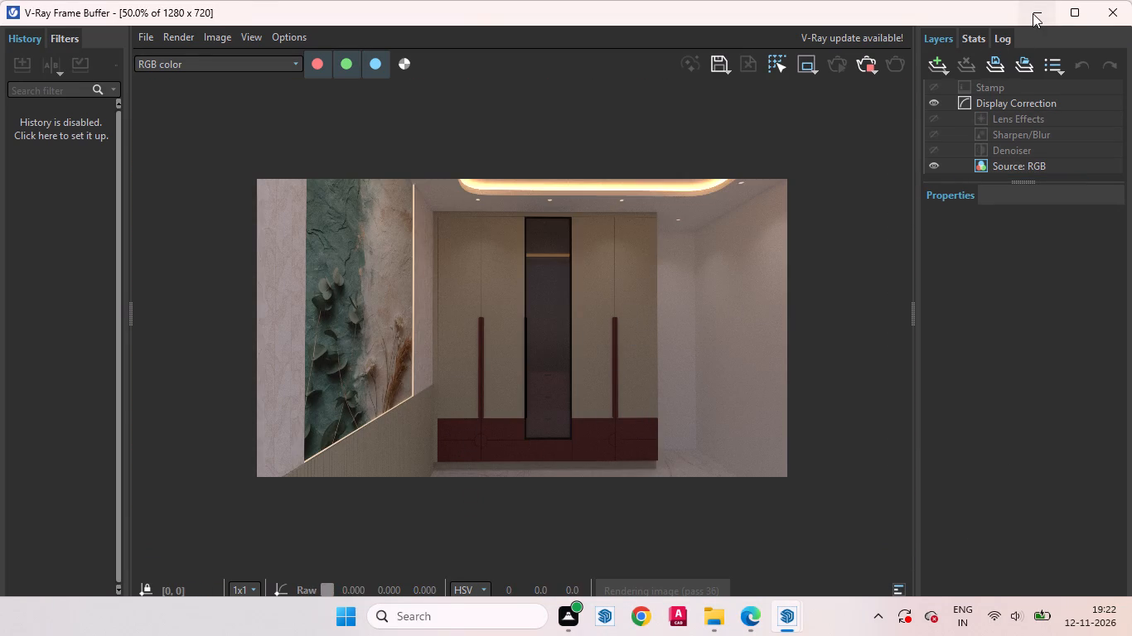
Copy the selected top edge down about 13/16" to the desktop's underside on the low cabinet's front.
{"action": "key", "text": "m"}
{"action": "scroll", "coordinate": [519, 263], "scroll_direction": "up", "scroll_amount": 5}
{"action": "key", "text": "m"}
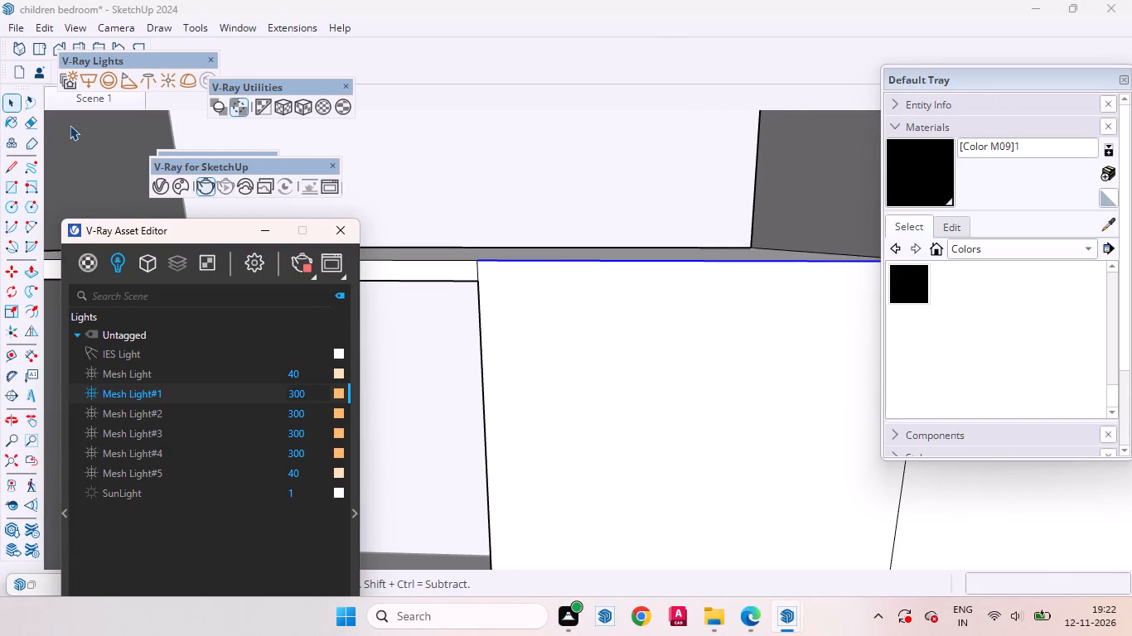
{"action": "left_click", "coordinate": [9, 108]}
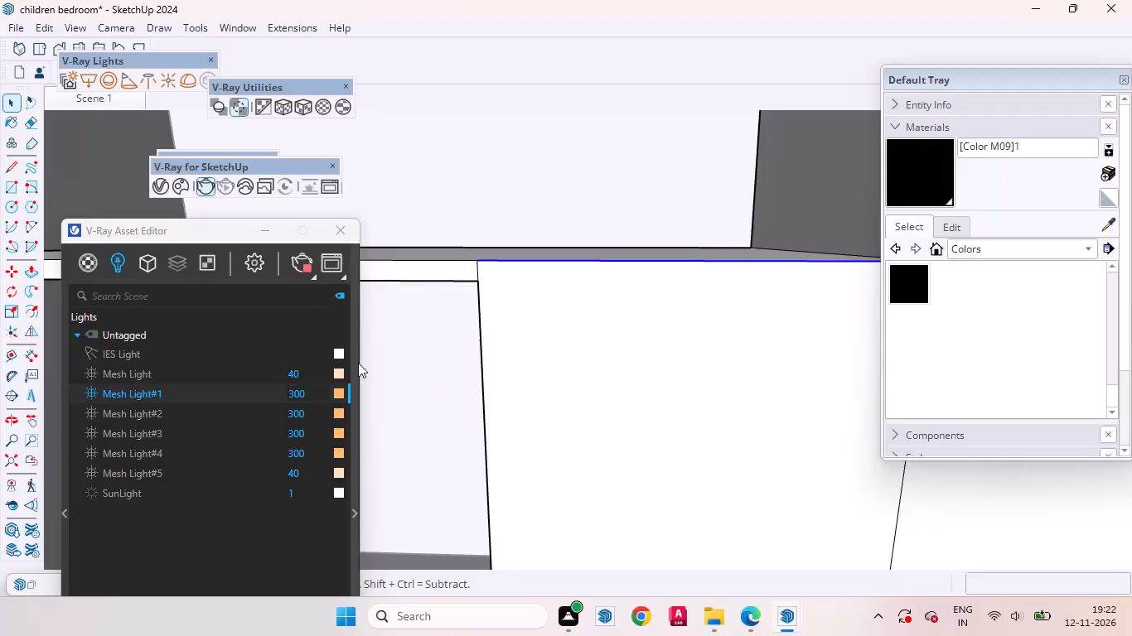
{"action": "key", "text": "m"}
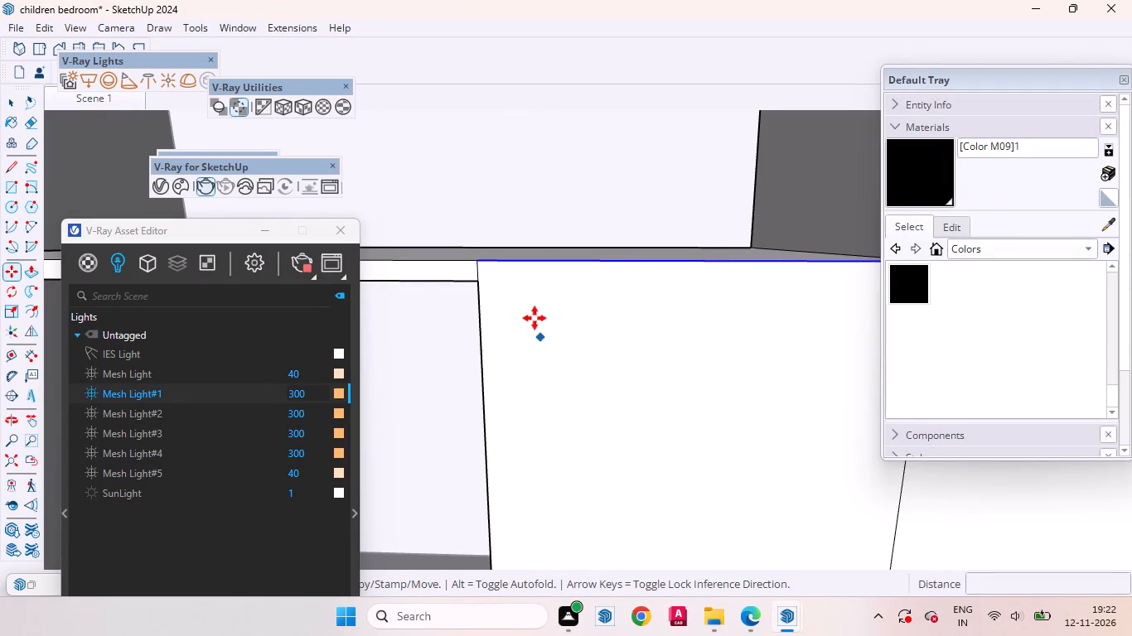
{"action": "scroll", "coordinate": [507, 290], "scroll_direction": "up", "scroll_amount": 7}
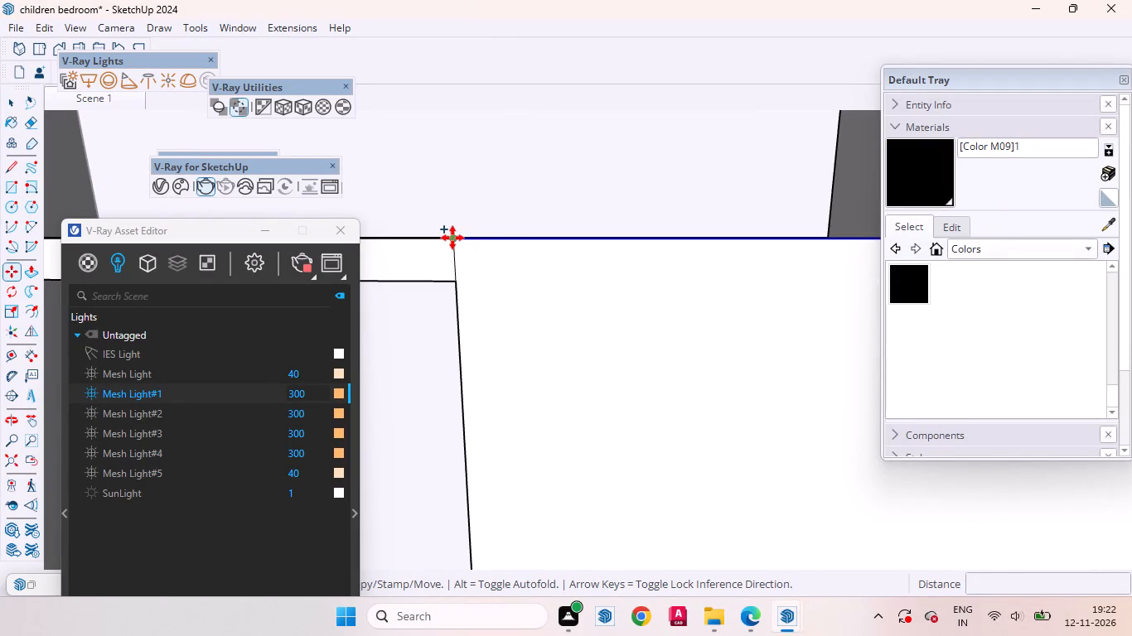
{"action": "left_click", "coordinate": [454, 238]}
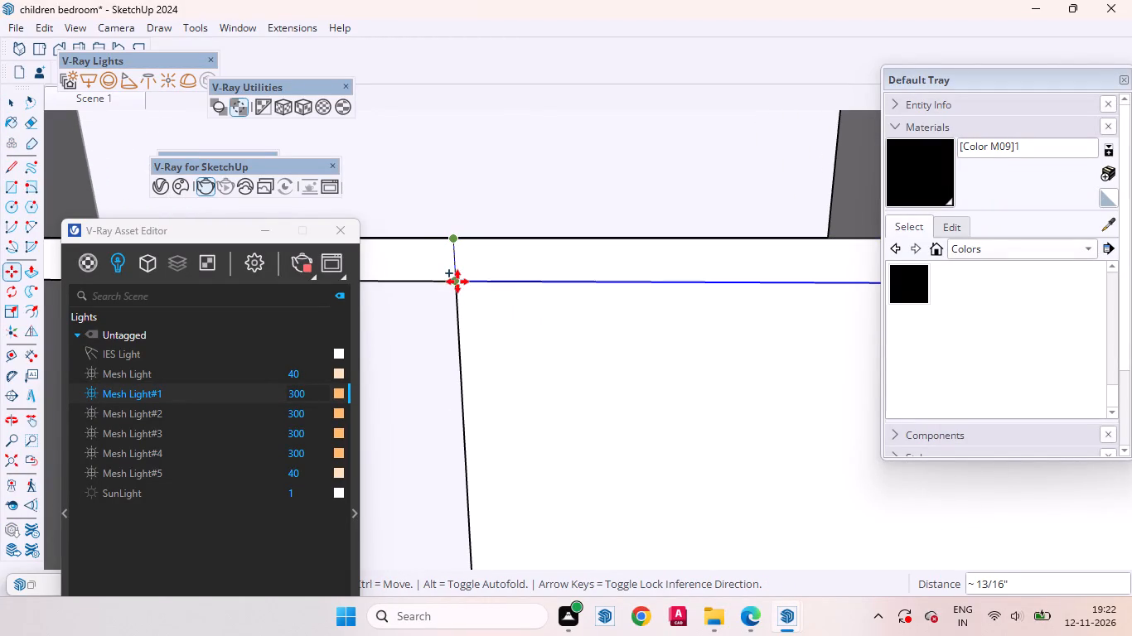
{"action": "left_click", "coordinate": [457, 282]}
{"action": "key", "text": "space"}
{"action": "left_click", "coordinate": [595, 404]}
Erase the short vertical line in the desktop's front edge strip above the low cabinet's inner side.
{"action": "scroll", "coordinate": [636, 416], "scroll_direction": "down", "scroll_amount": 8}
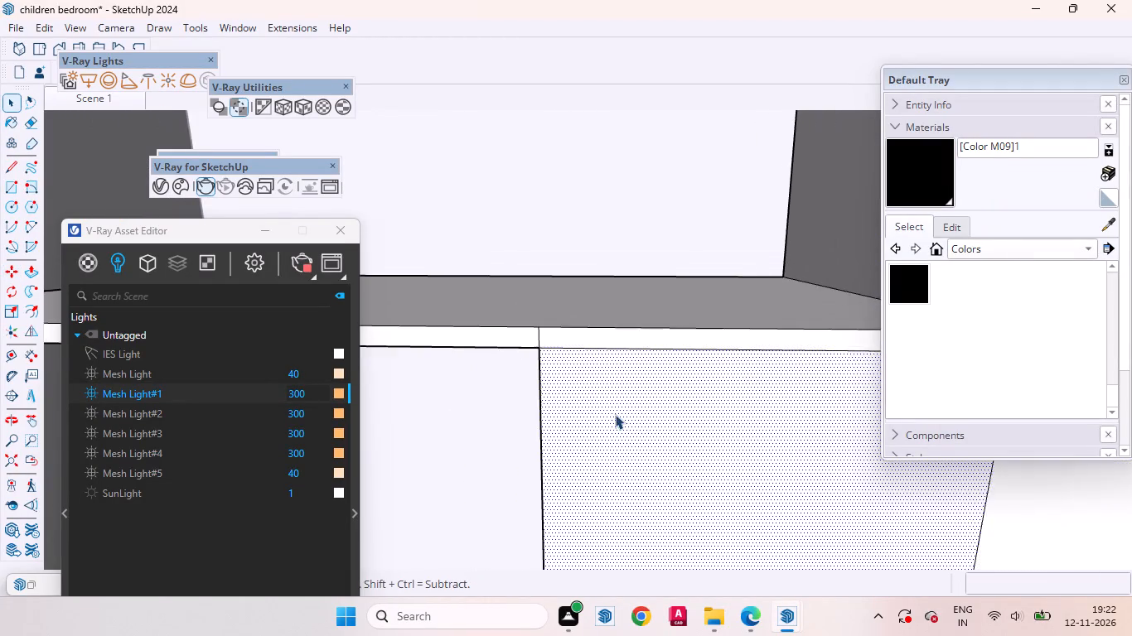
{"action": "scroll", "coordinate": [615, 414], "scroll_direction": "down", "scroll_amount": 5}
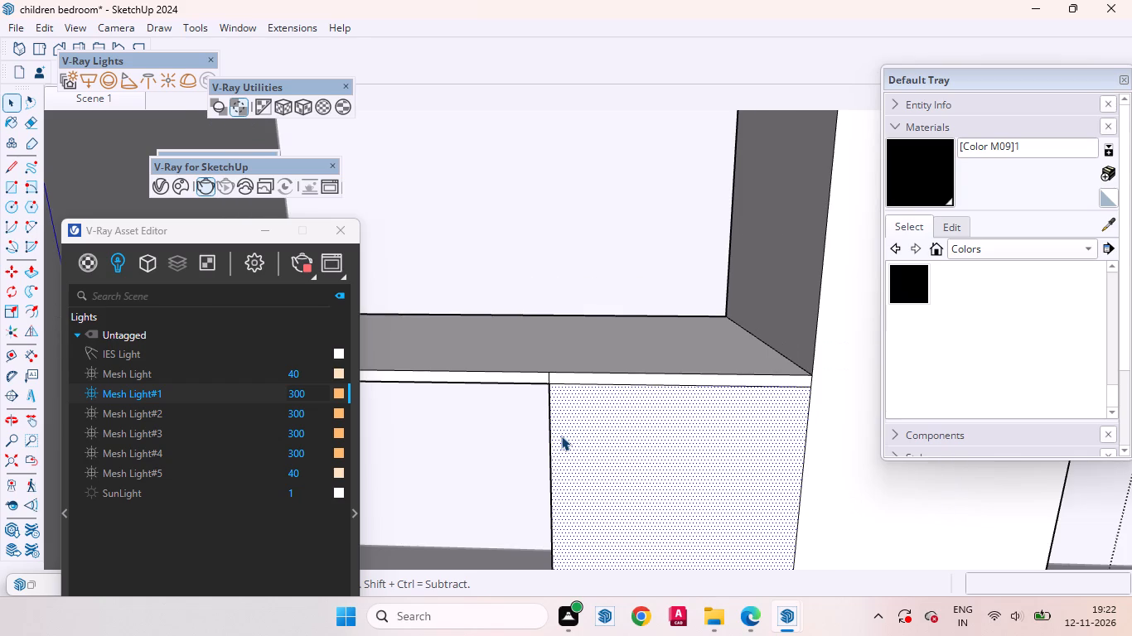
{"action": "scroll", "coordinate": [500, 425], "scroll_direction": "up", "scroll_amount": 5}
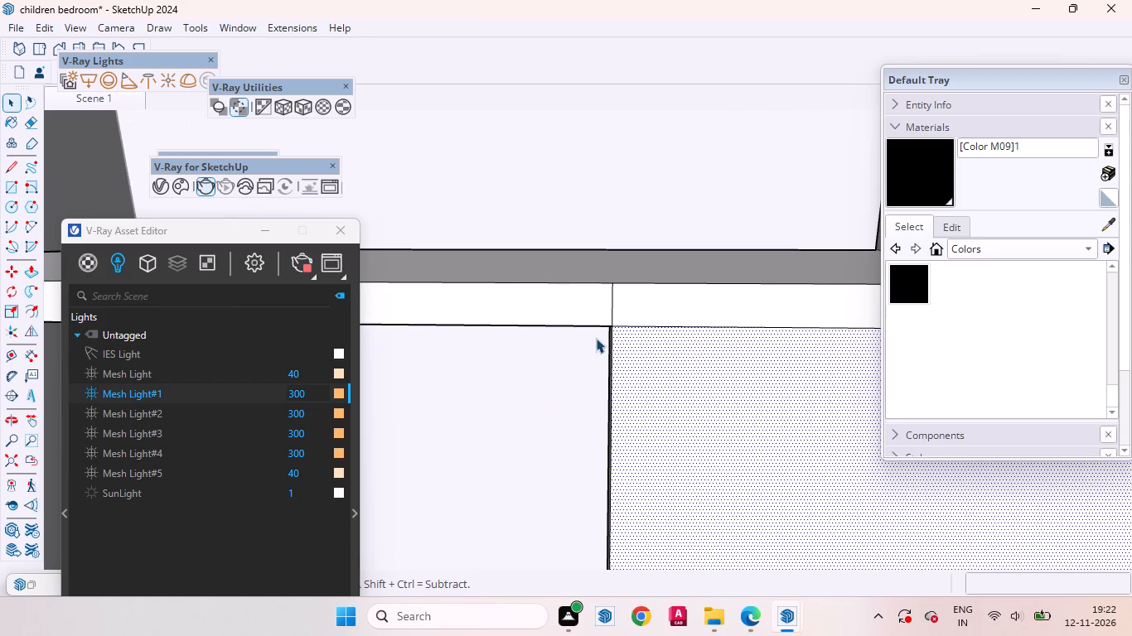
{"action": "left_click", "coordinate": [612, 302]}
{"action": "right_click", "coordinate": [612, 302]}
{"action": "left_click", "coordinate": [649, 325]}
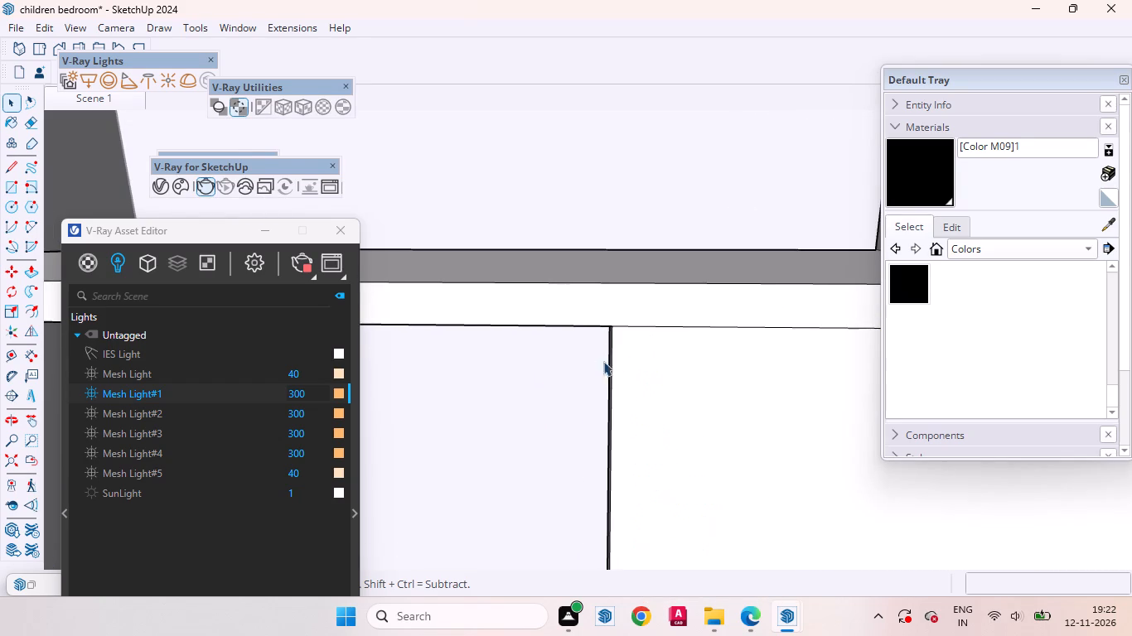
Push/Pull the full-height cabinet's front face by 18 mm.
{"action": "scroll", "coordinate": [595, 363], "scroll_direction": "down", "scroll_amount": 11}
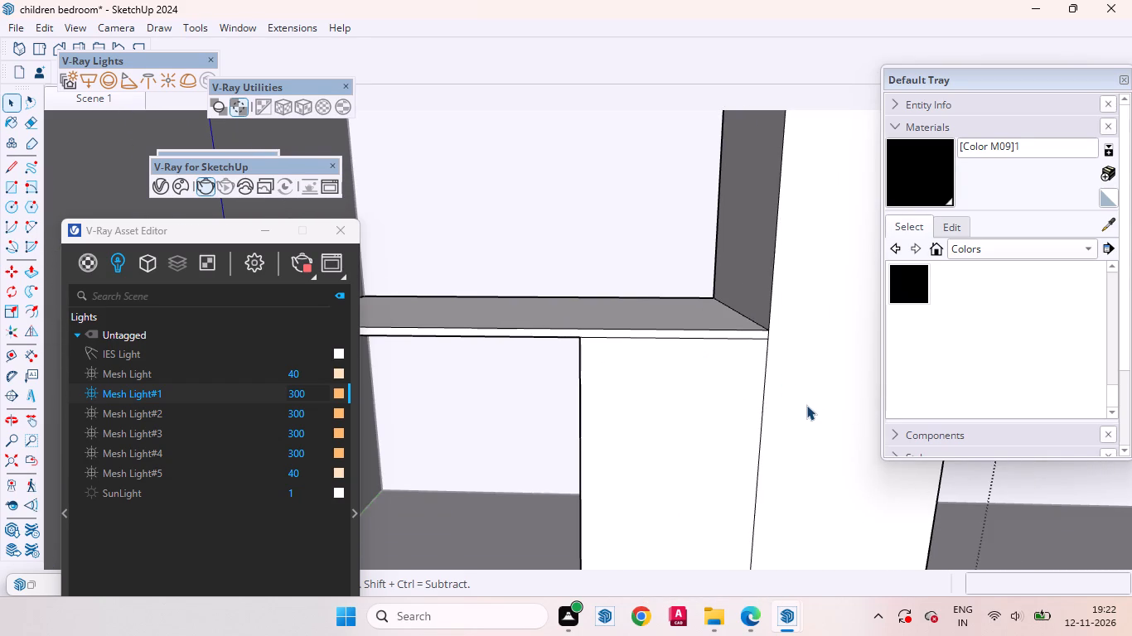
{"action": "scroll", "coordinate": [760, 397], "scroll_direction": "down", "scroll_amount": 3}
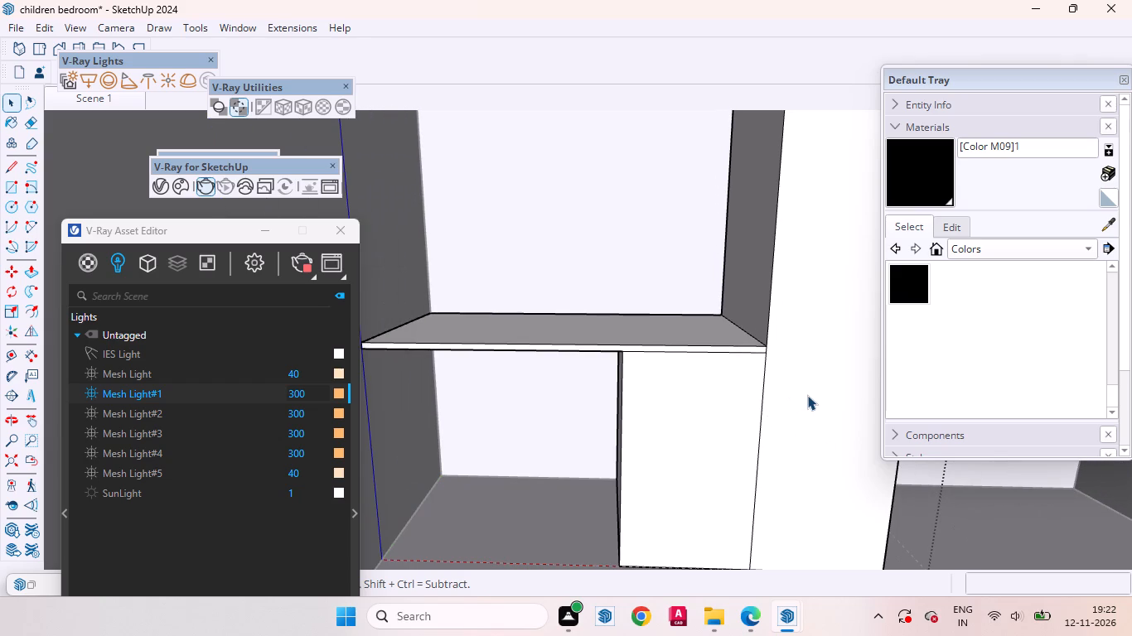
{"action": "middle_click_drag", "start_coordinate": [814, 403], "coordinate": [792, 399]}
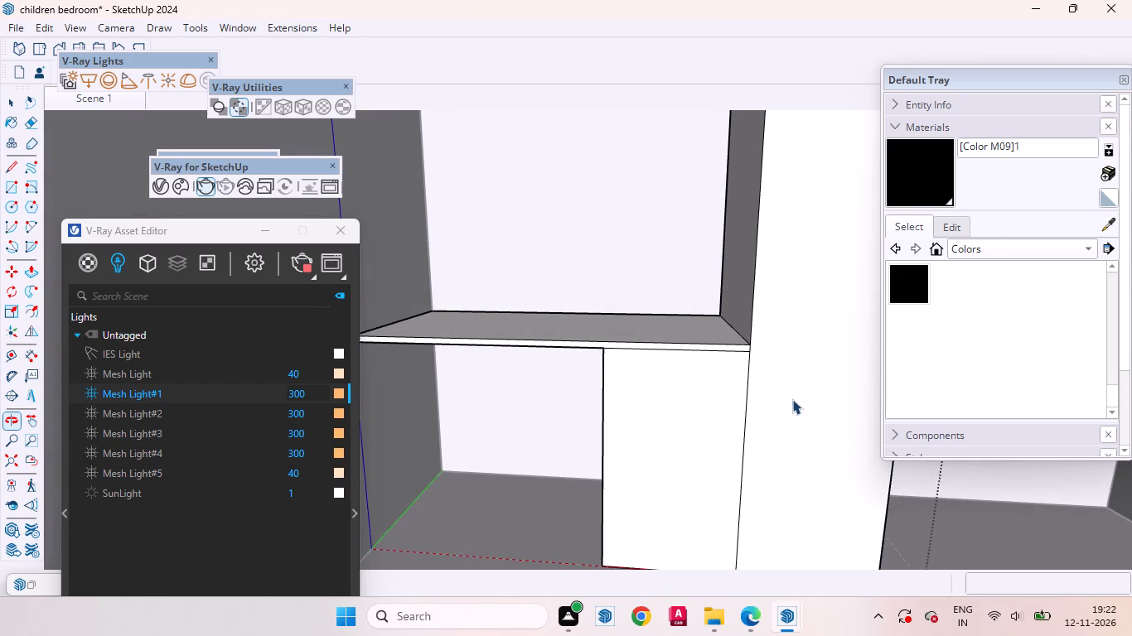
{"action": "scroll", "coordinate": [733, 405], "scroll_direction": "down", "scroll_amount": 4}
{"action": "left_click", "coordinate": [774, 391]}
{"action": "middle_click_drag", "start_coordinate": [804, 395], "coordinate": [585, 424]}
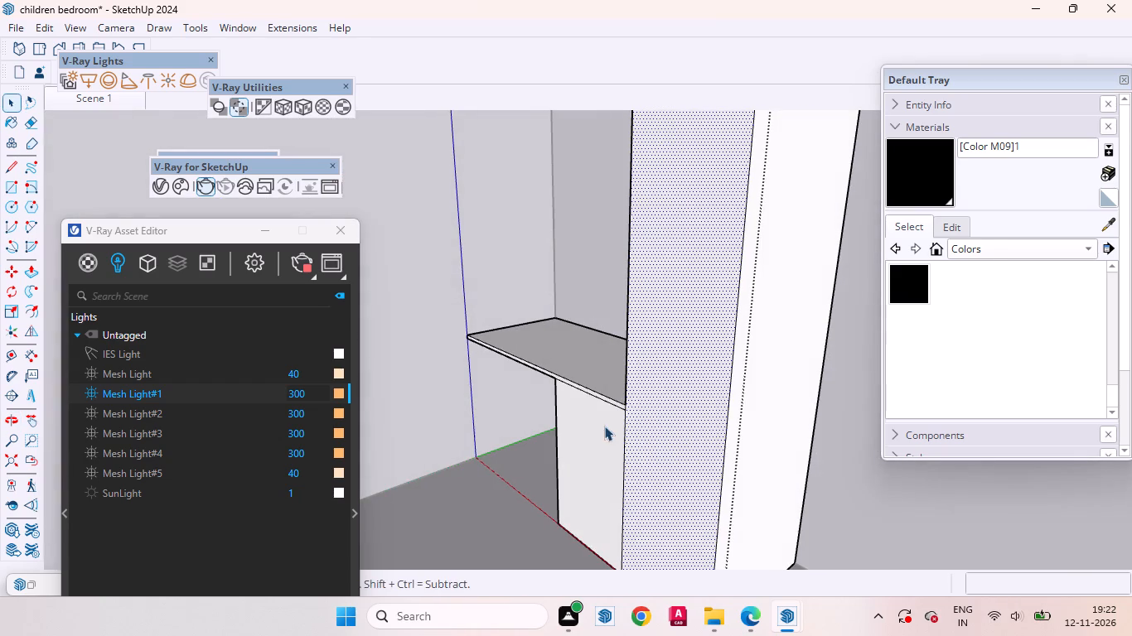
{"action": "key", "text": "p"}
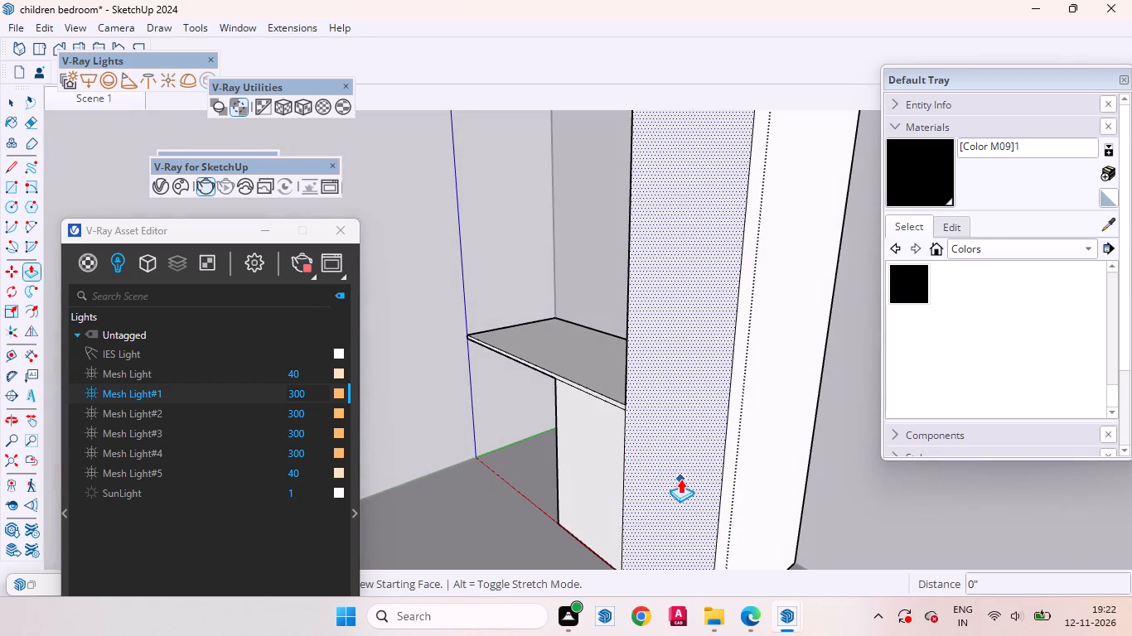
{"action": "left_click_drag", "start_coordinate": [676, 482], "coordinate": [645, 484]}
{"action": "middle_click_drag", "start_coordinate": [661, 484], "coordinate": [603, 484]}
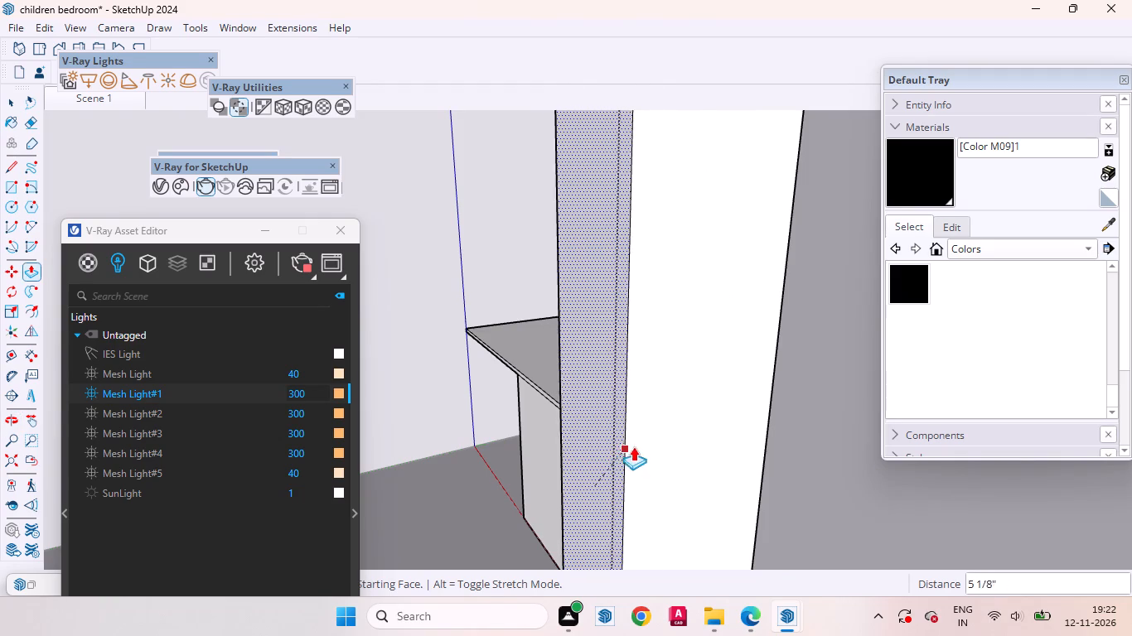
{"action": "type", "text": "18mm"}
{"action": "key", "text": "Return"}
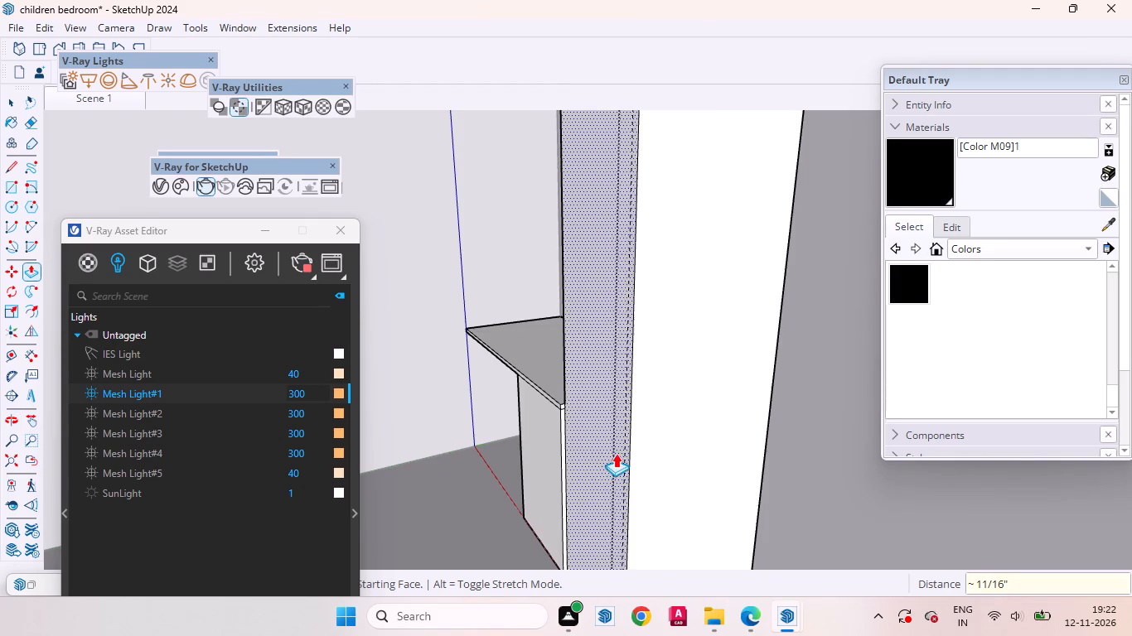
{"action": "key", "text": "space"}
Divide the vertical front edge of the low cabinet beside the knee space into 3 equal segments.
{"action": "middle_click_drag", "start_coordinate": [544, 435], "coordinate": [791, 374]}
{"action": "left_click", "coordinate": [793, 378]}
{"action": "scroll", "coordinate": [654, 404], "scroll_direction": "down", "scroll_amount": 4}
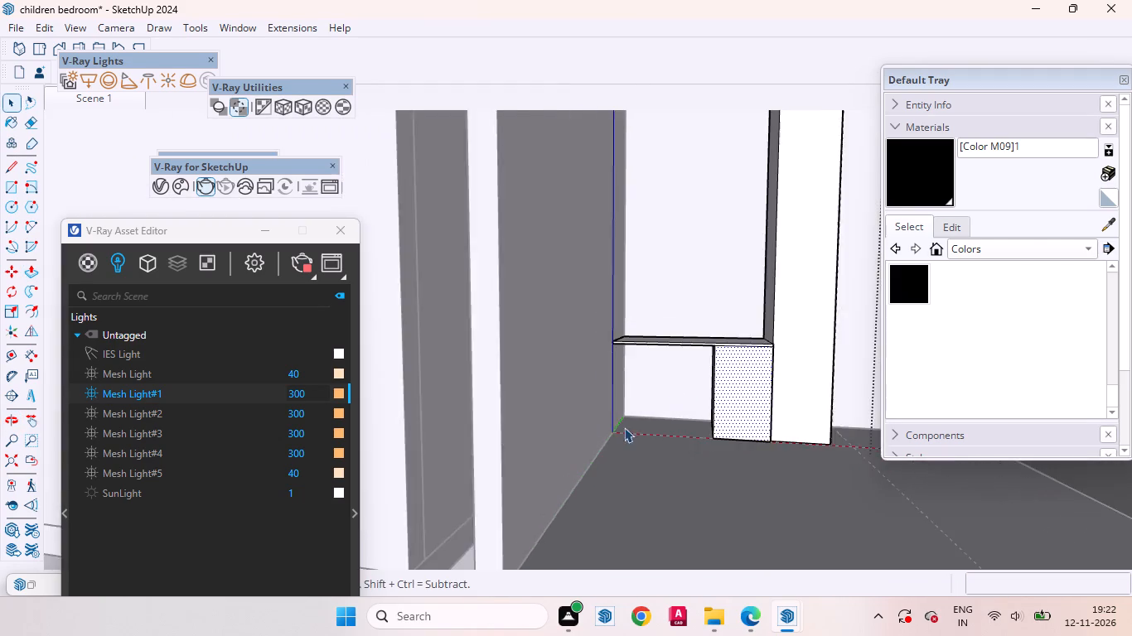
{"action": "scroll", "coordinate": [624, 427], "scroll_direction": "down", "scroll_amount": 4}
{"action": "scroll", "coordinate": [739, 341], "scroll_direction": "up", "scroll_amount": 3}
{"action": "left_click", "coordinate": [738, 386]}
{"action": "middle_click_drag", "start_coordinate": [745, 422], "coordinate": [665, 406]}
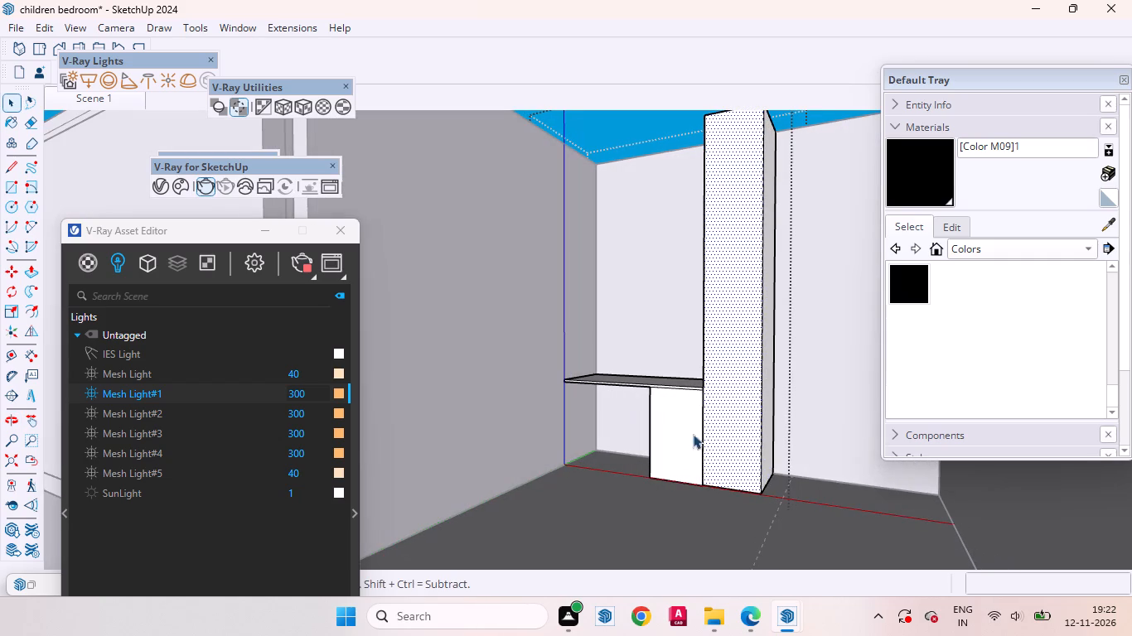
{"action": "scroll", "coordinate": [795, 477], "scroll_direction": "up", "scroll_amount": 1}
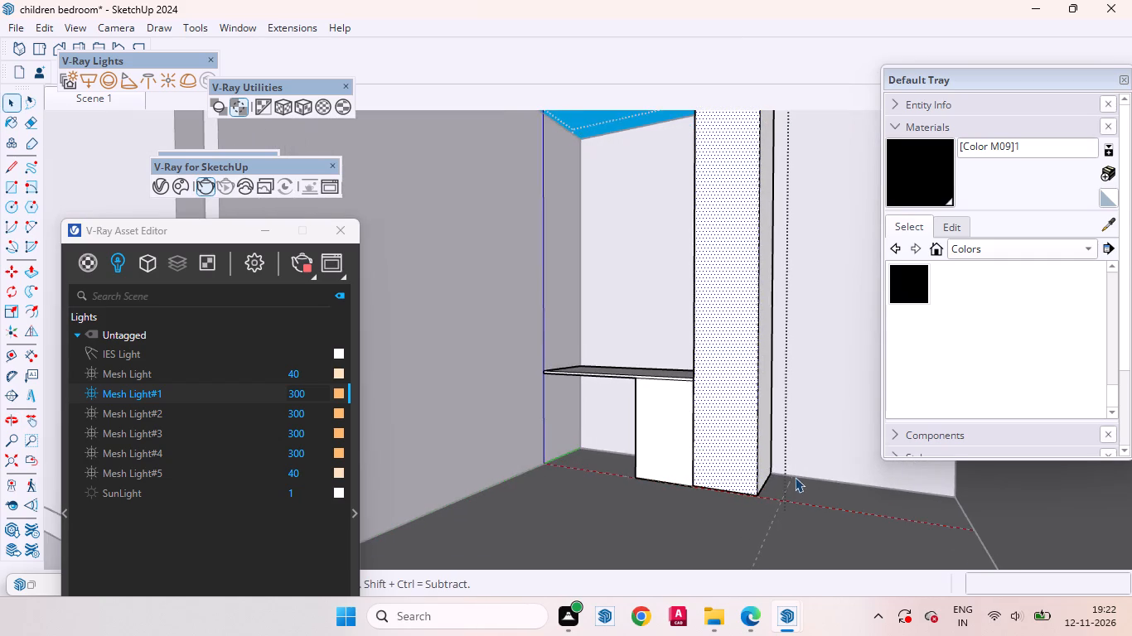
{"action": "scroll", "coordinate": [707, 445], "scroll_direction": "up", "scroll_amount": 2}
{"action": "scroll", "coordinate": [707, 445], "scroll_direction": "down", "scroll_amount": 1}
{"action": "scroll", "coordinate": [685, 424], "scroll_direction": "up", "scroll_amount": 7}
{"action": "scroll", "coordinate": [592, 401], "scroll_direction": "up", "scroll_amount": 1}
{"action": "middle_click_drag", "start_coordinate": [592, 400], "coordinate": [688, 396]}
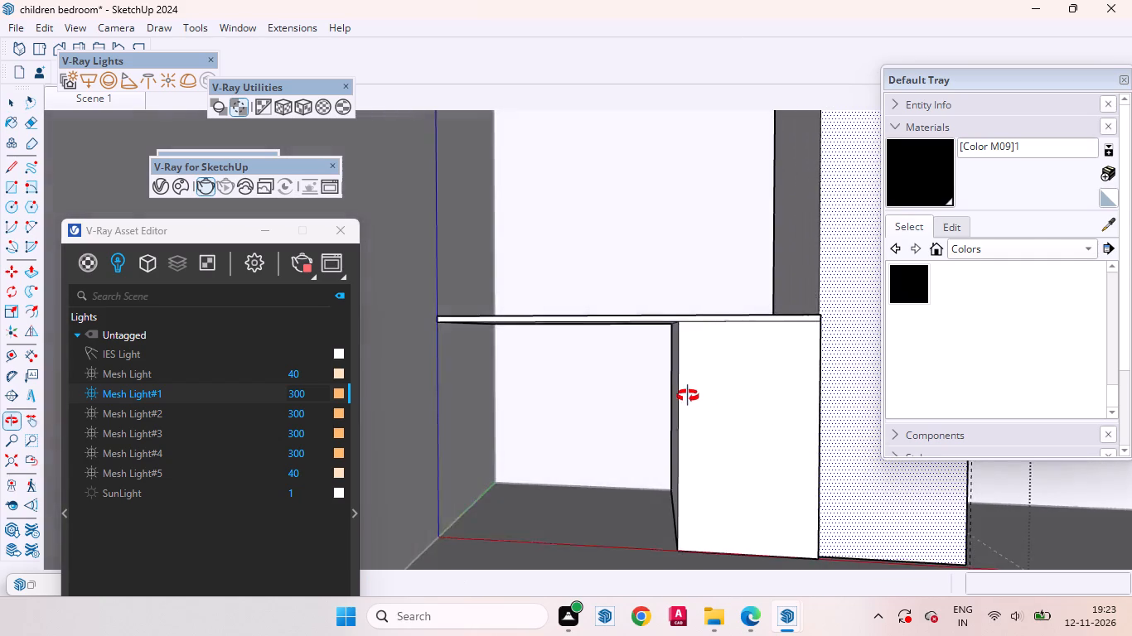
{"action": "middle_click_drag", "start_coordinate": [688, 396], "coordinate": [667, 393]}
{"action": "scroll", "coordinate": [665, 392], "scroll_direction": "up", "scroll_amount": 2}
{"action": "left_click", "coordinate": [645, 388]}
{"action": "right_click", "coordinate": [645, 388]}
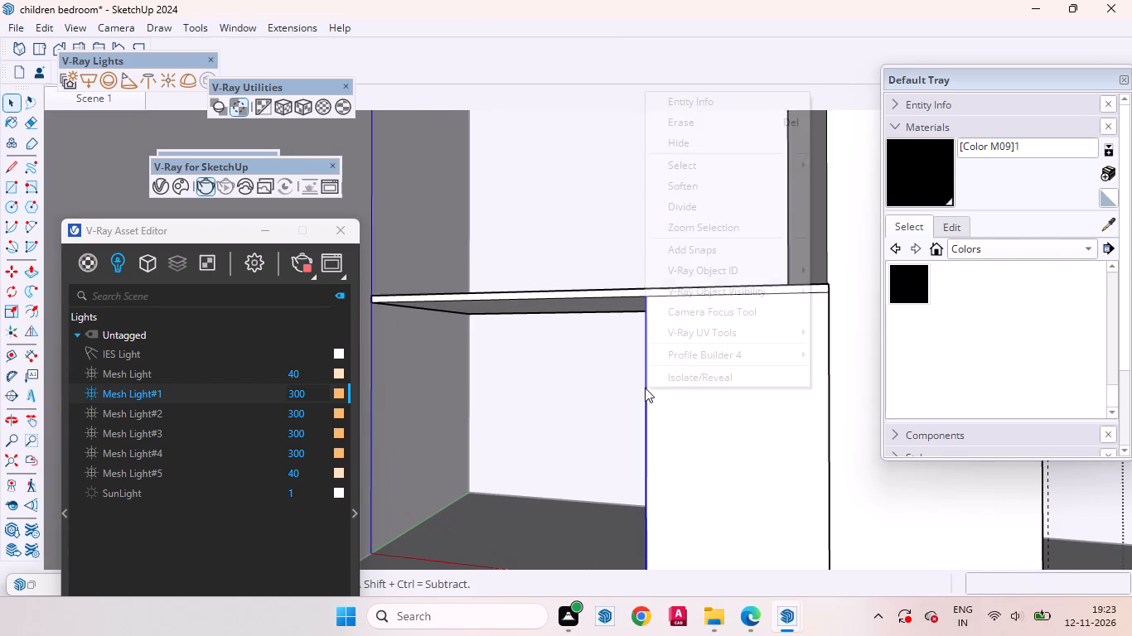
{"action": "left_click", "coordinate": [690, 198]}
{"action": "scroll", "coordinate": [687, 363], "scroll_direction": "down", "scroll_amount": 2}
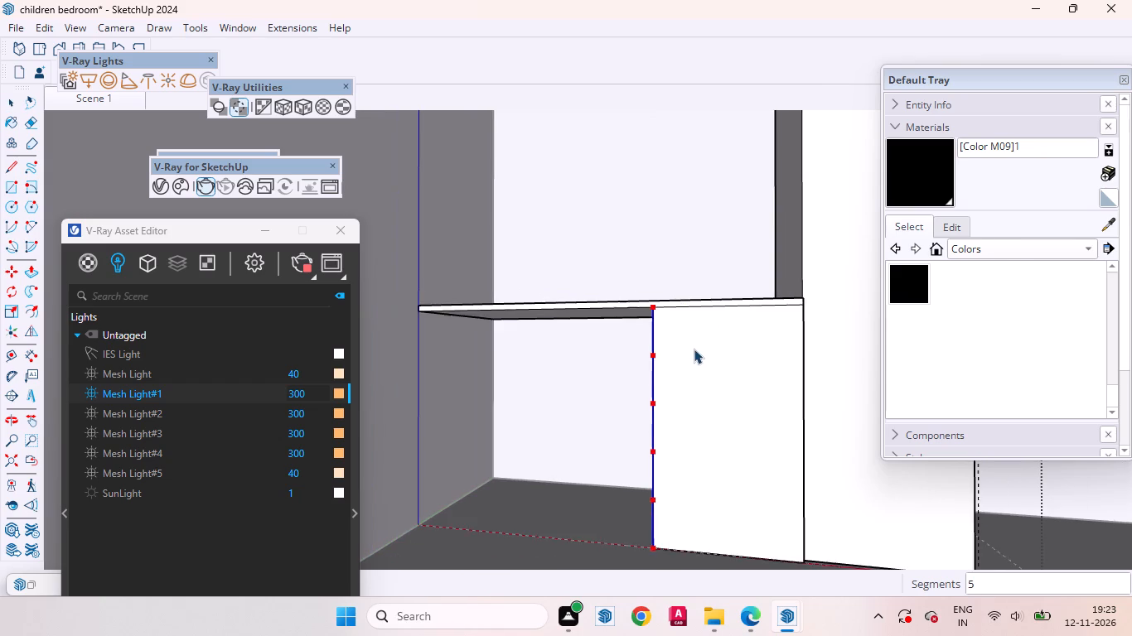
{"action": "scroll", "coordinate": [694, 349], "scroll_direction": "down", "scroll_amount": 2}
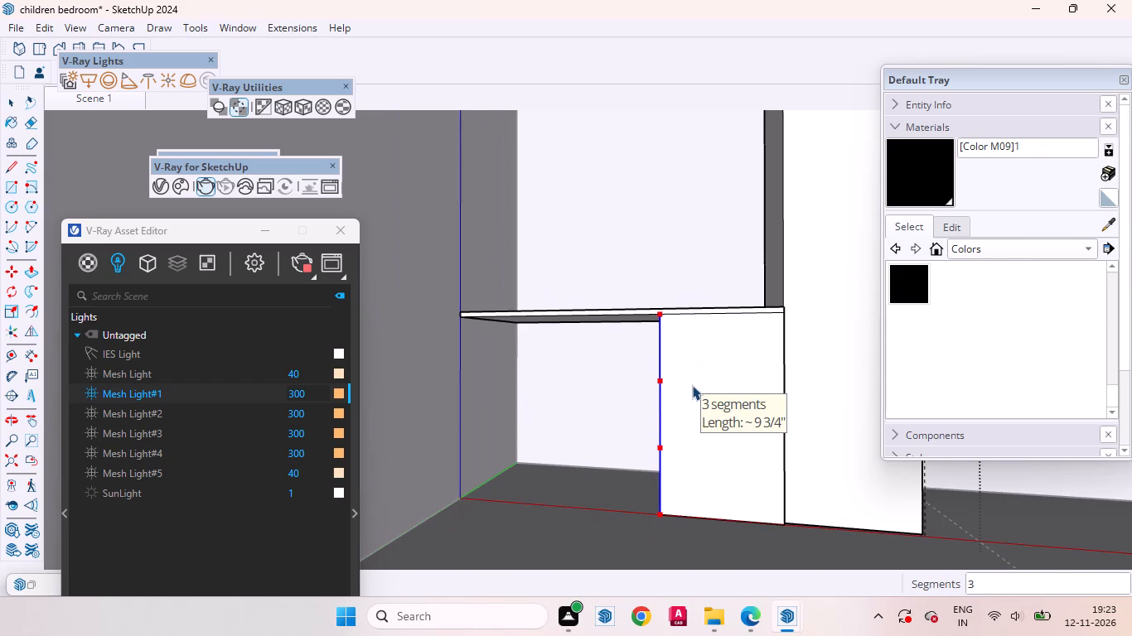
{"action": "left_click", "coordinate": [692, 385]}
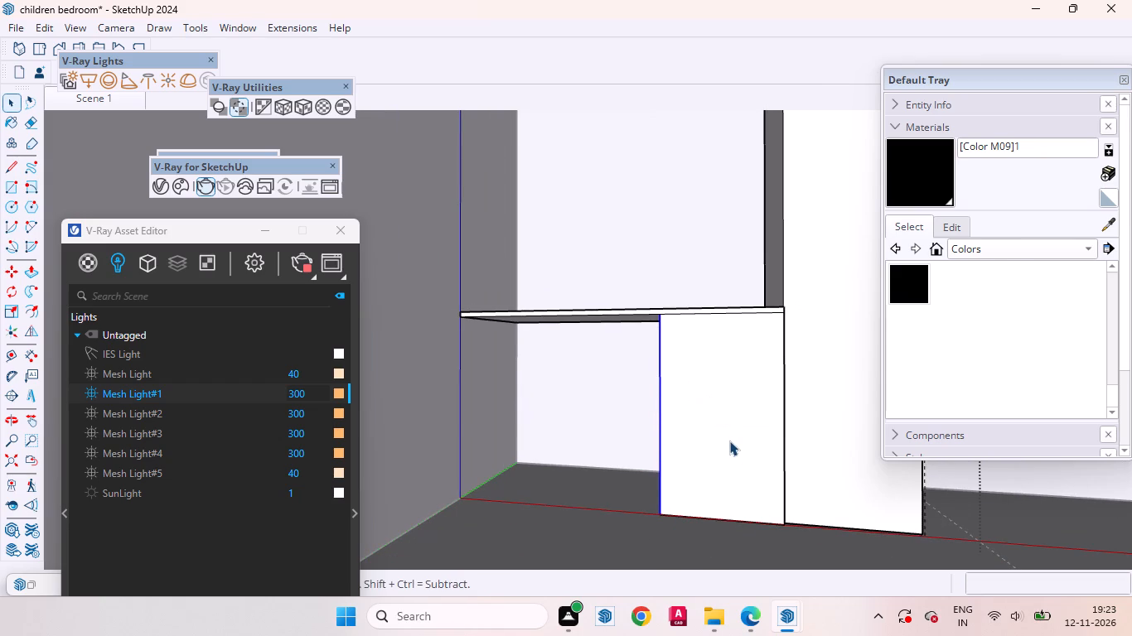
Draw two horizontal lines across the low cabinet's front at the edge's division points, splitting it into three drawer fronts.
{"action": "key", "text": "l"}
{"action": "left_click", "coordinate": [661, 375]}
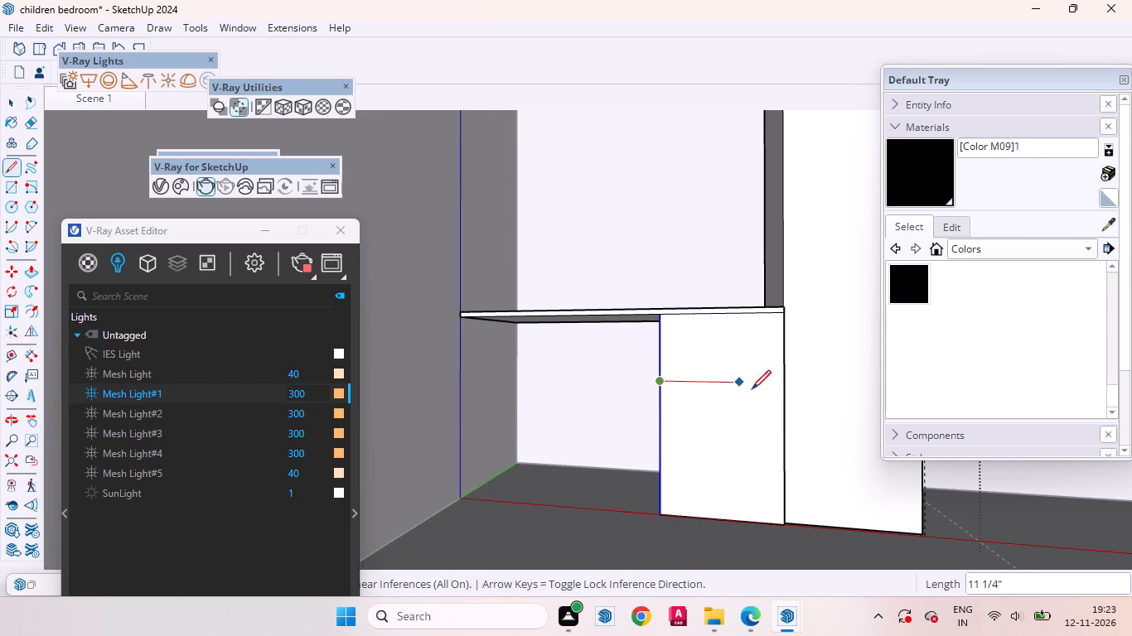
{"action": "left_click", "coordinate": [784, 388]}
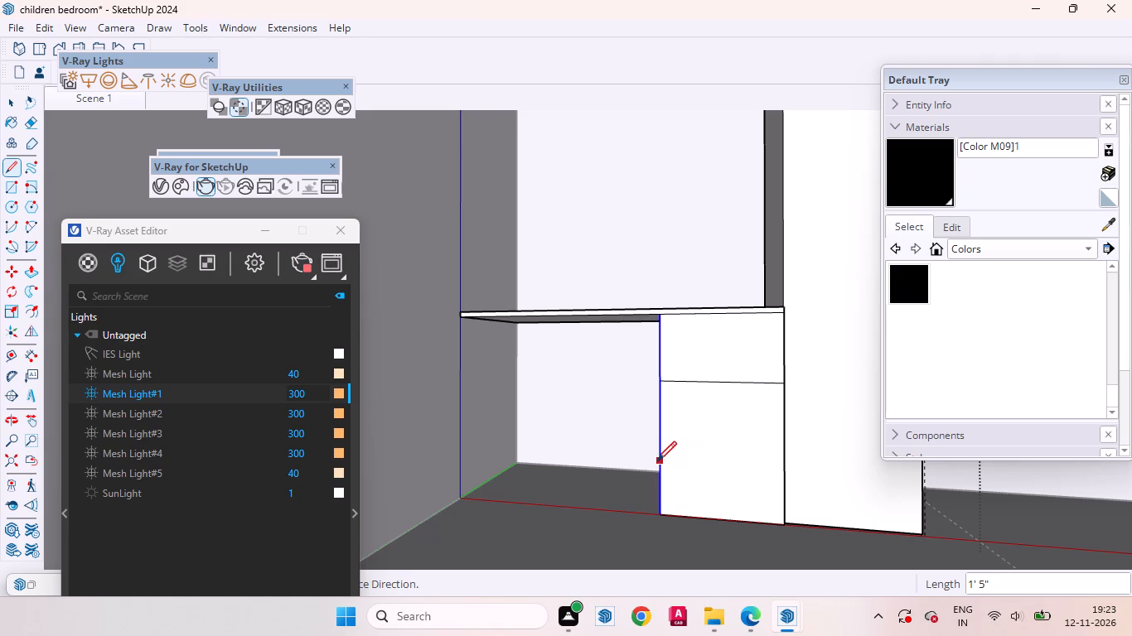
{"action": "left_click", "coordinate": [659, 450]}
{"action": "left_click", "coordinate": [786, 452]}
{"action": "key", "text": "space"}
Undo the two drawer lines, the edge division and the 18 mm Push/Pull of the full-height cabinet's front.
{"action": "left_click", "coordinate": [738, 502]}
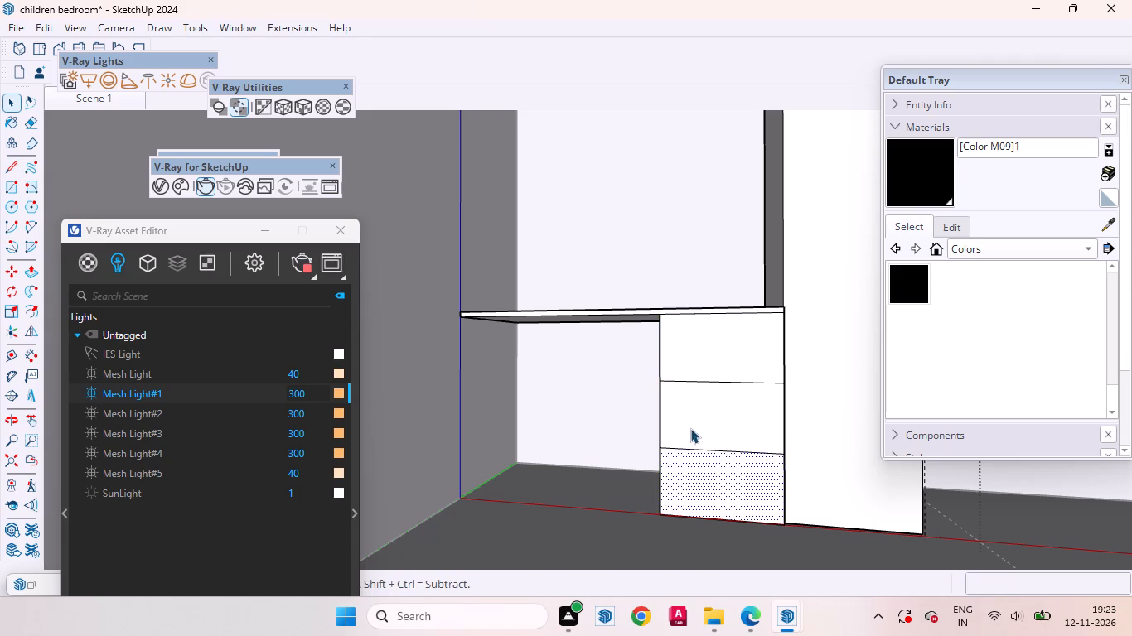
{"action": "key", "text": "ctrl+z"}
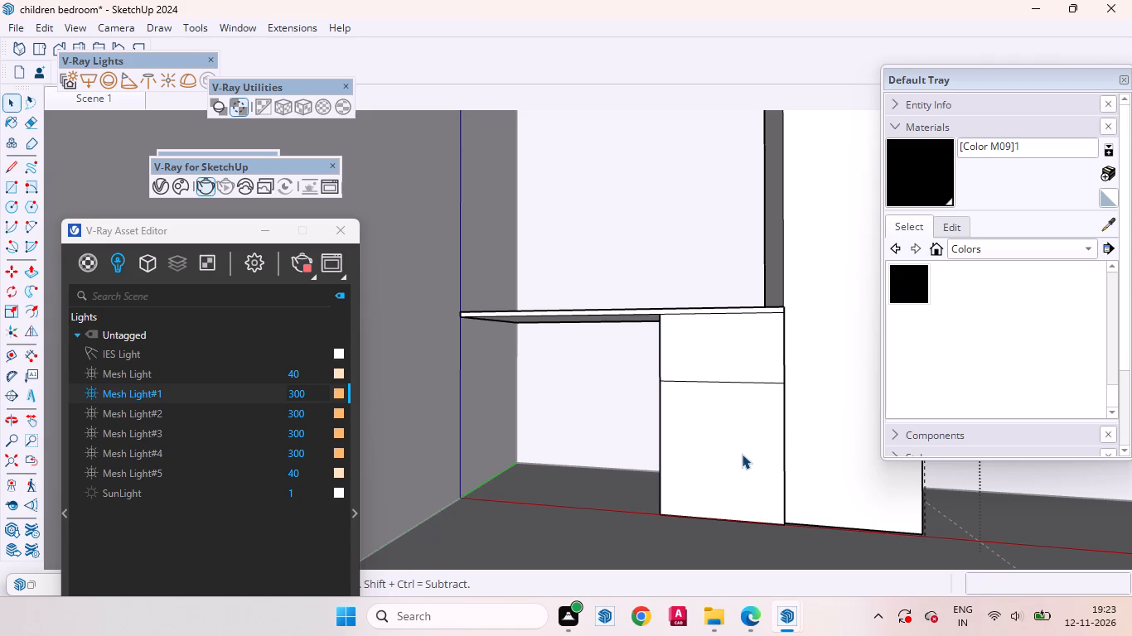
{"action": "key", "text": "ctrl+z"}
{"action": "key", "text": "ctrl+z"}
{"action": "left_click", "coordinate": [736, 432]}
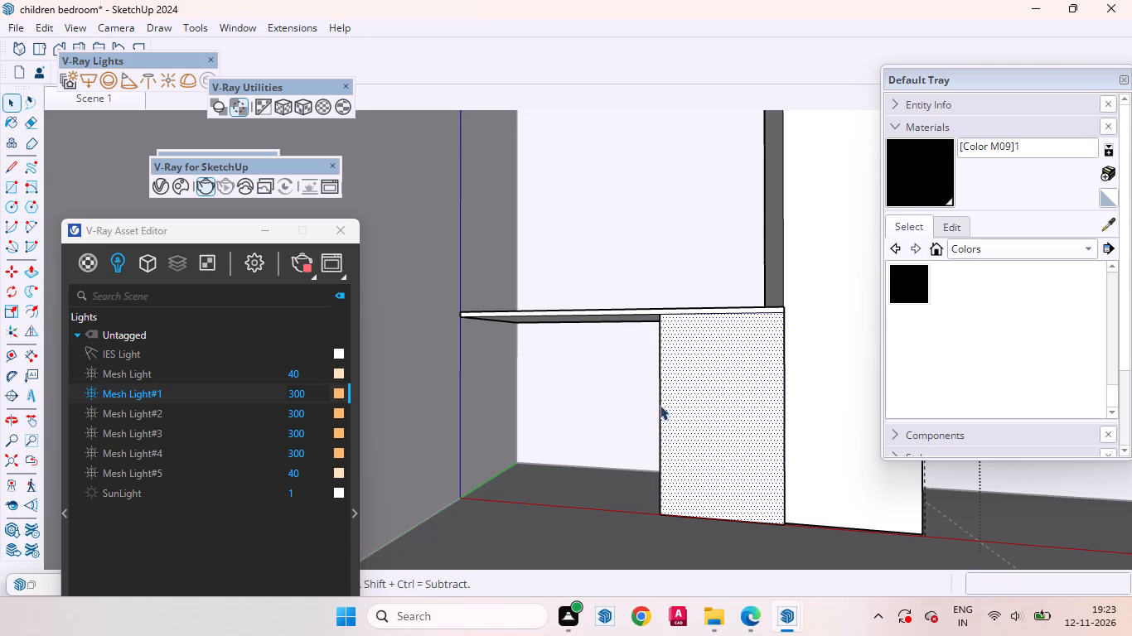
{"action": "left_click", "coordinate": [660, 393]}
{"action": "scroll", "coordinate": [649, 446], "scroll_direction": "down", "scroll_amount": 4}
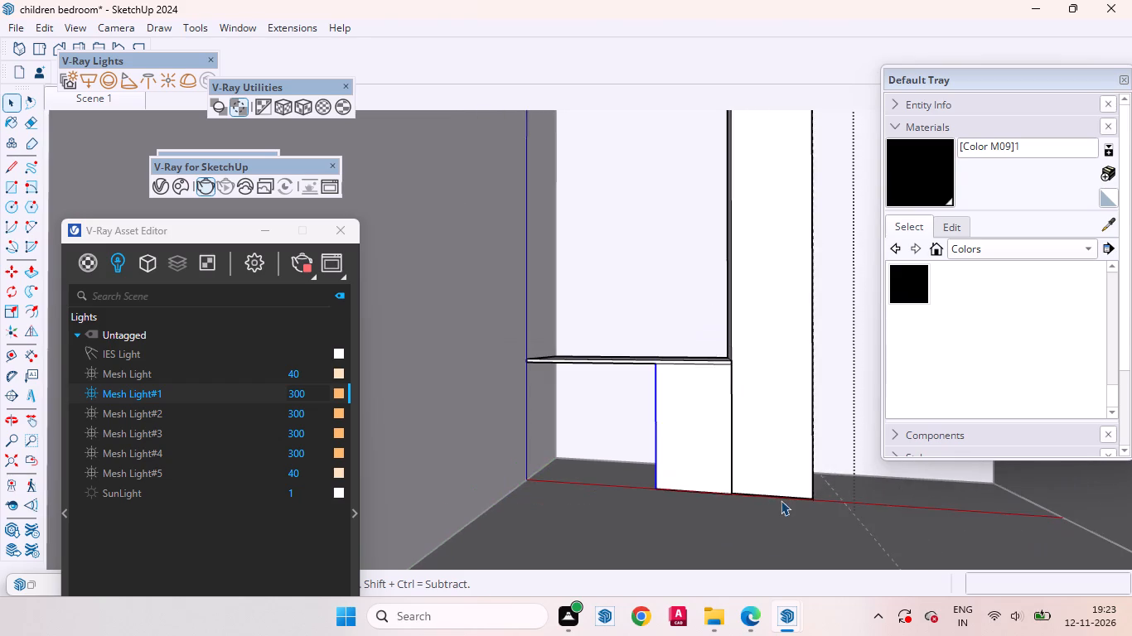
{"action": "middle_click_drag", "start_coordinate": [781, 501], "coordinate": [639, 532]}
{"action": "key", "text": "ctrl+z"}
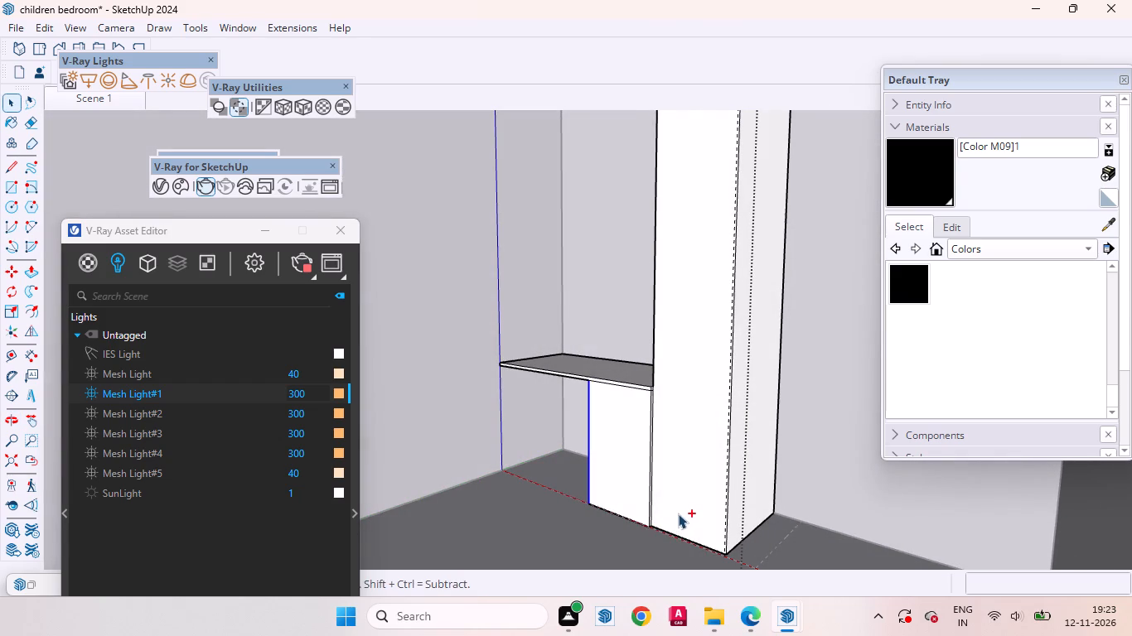
Copy the bottom front edges of the low and full-height cabinets up 4" to mark a continuous plinth strip.
{"action": "left_click", "coordinate": [704, 509]}
{"action": "scroll", "coordinate": [665, 534], "scroll_direction": "up", "scroll_amount": 7}
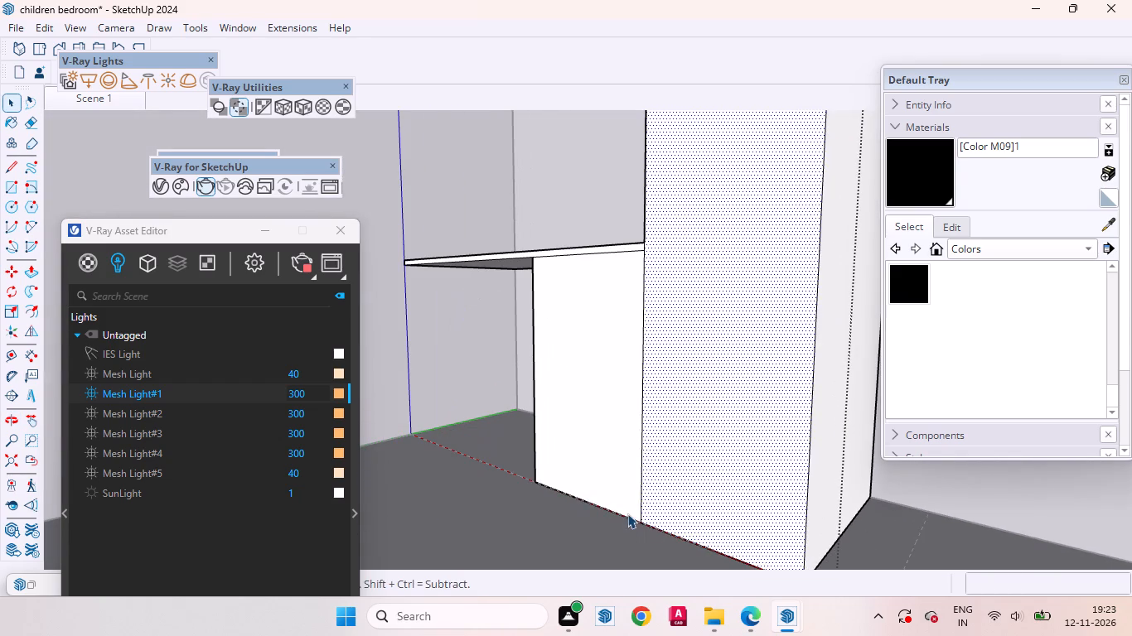
{"action": "left_click", "coordinate": [627, 513]}
{"action": "left_click", "coordinate": [628, 515]}
{"action": "left_click", "coordinate": [679, 535], "text": "ctrl"}
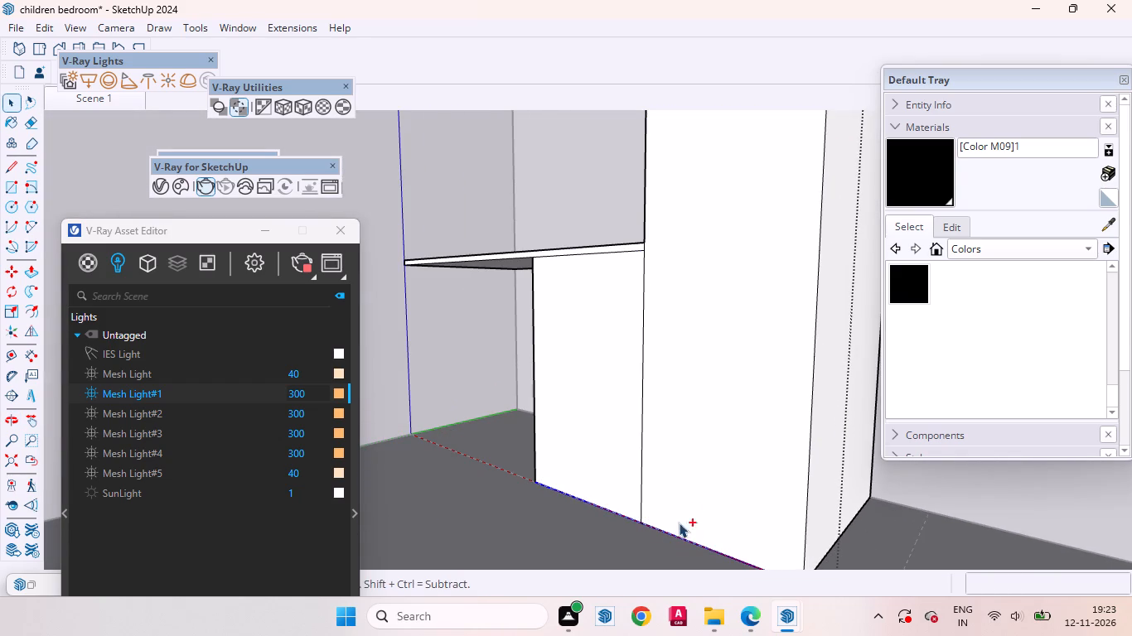
{"action": "key", "text": "m"}
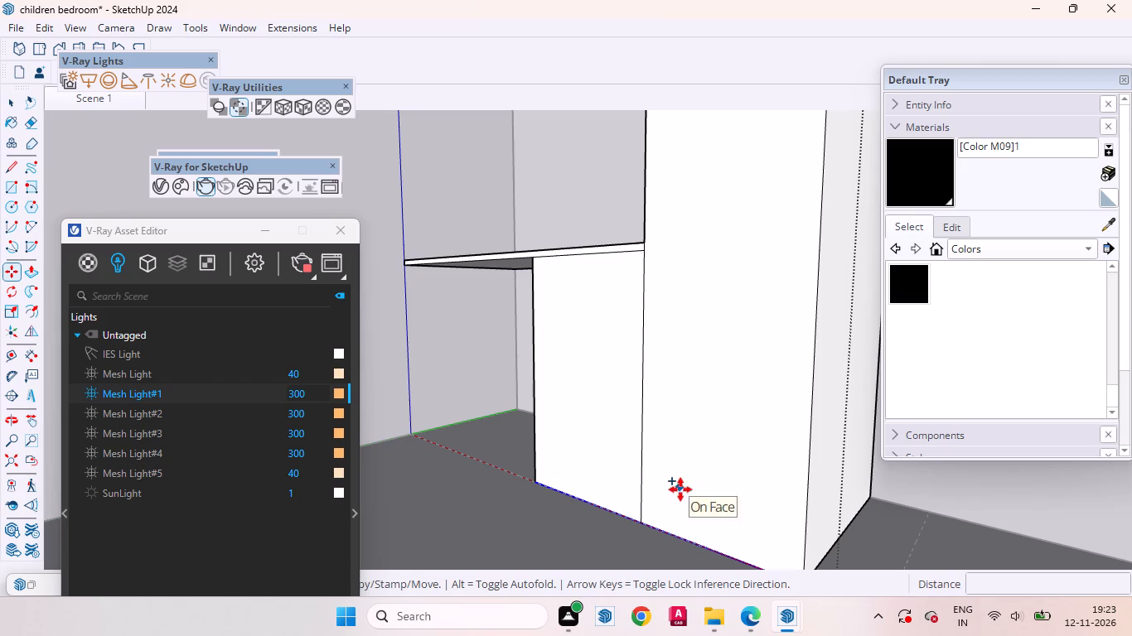
{"action": "left_click", "coordinate": [678, 491]}
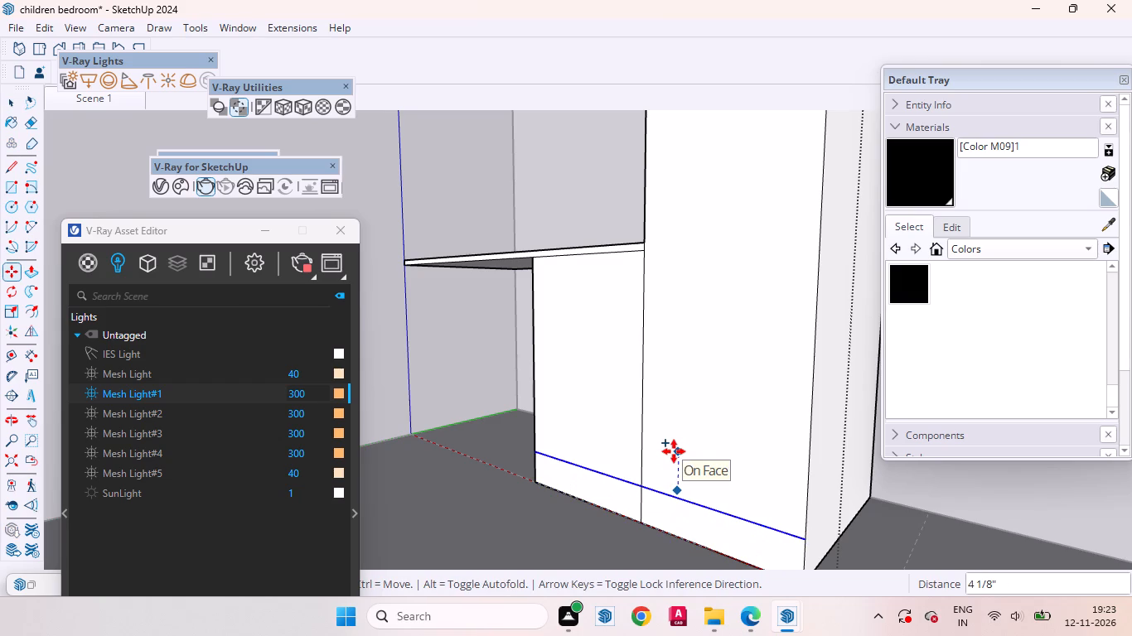
{"action": "key", "text": "4"}
{"action": "key", "text": "Return"}
{"action": "key", "text": "space"}
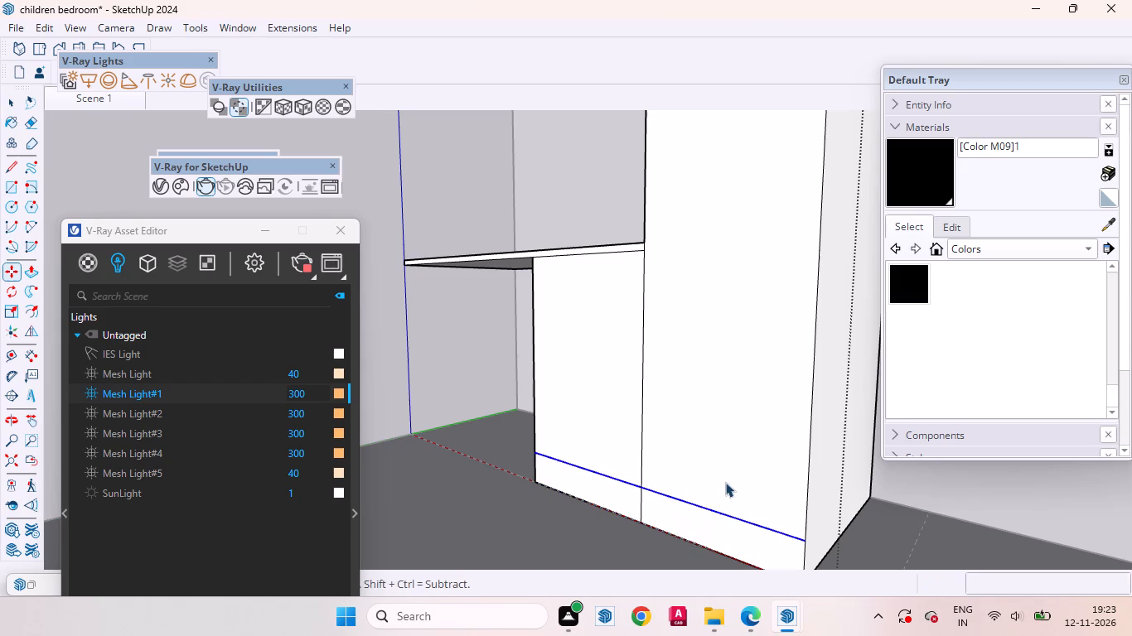
Push the plinth strips under the low and full-height cabinets inward 2" to form a recessed toe kick.
{"action": "scroll", "coordinate": [768, 404], "scroll_direction": "down", "scroll_amount": 7}
{"action": "middle_click_drag", "start_coordinate": [701, 460], "coordinate": [871, 450]}
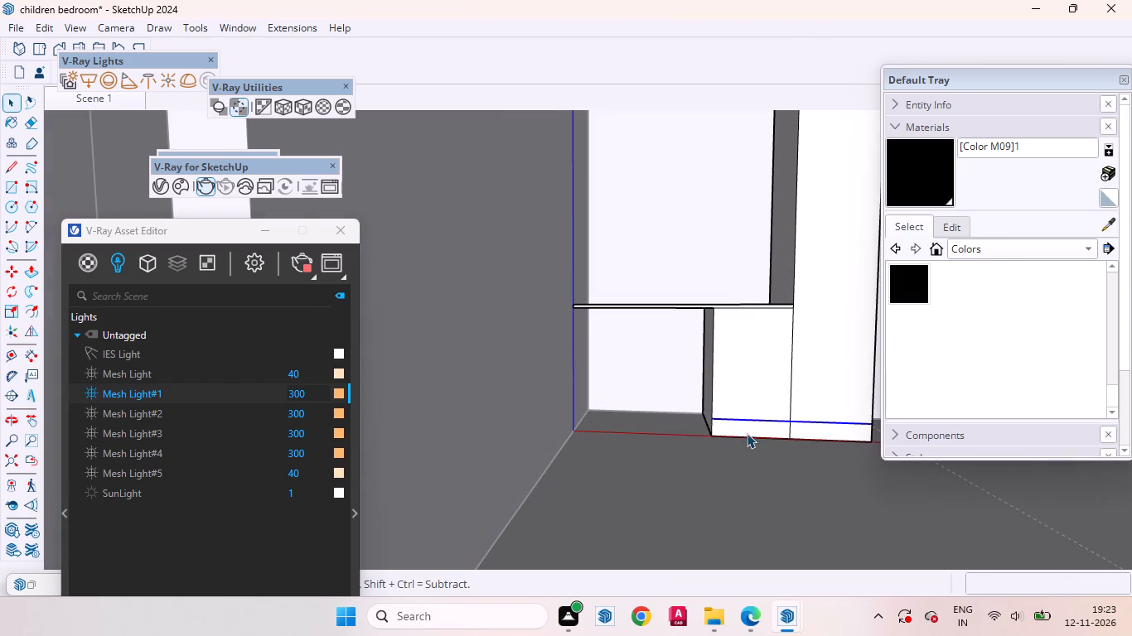
{"action": "left_click", "coordinate": [747, 426]}
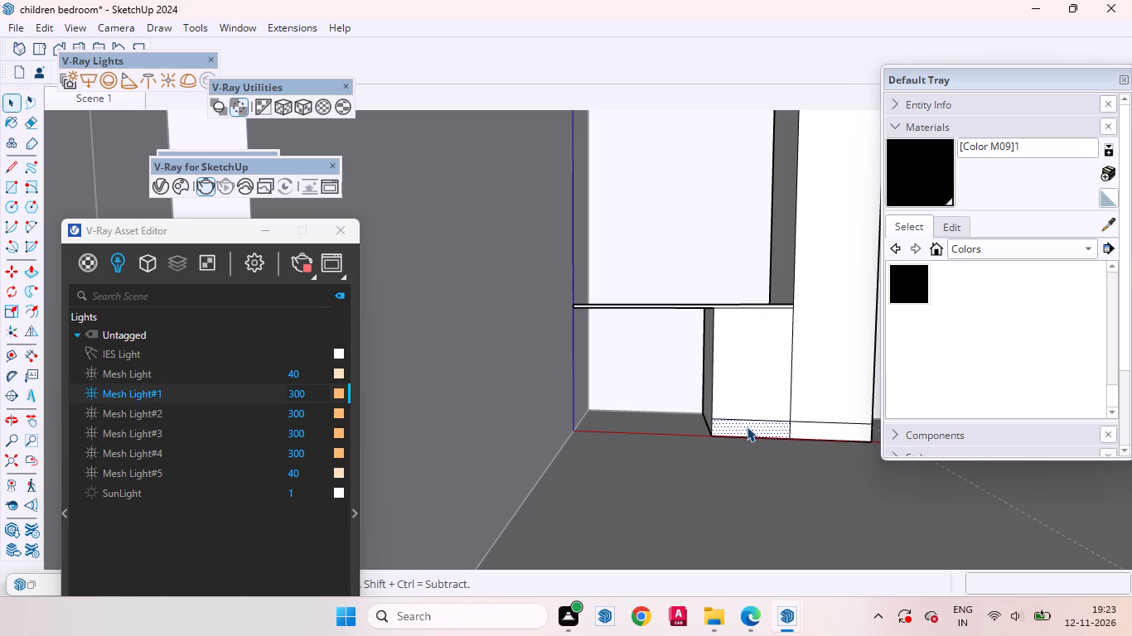
{"action": "scroll", "coordinate": [612, 456], "scroll_direction": "up", "scroll_amount": 1}
{"action": "scroll", "coordinate": [608, 458], "scroll_direction": "down", "scroll_amount": 2}
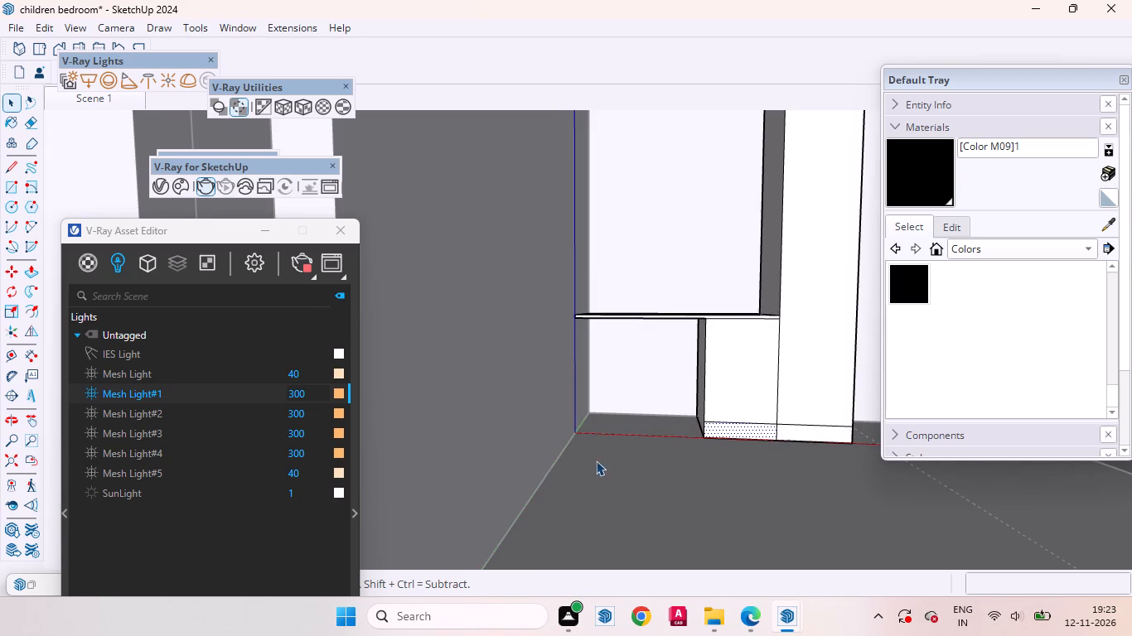
{"action": "middle_click_drag", "start_coordinate": [767, 431], "coordinate": [631, 428]}
{"action": "scroll", "coordinate": [853, 520], "scroll_direction": "up", "scroll_amount": 7}
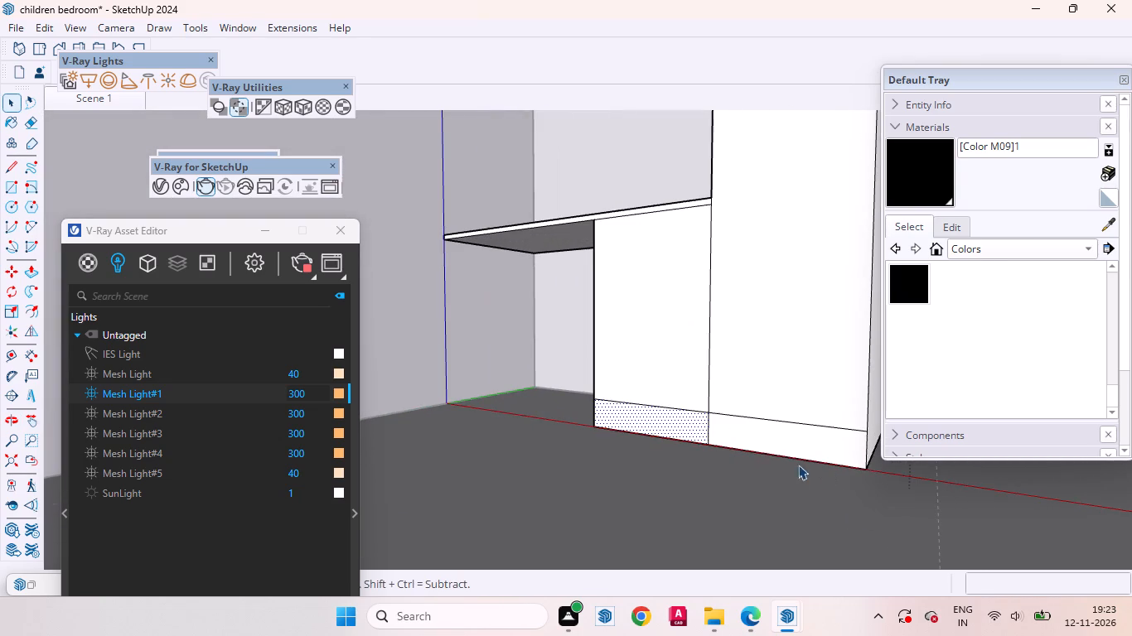
{"action": "key", "text": "p"}
{"action": "scroll", "coordinate": [691, 435], "scroll_direction": "up", "scroll_amount": 3}
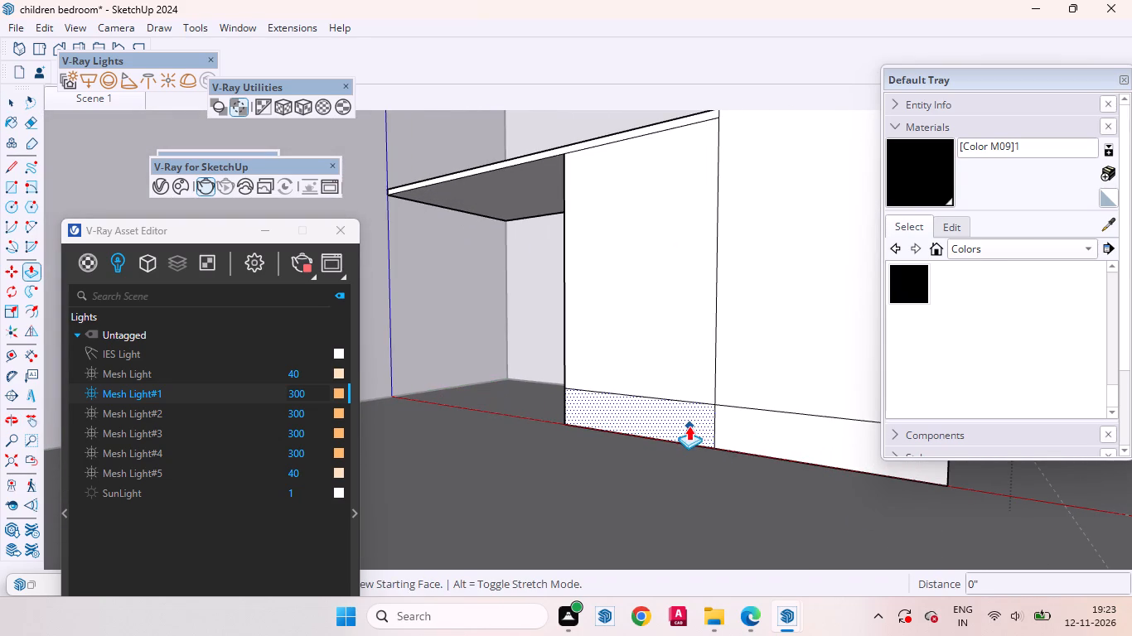
{"action": "left_click", "coordinate": [691, 426]}
{"action": "key", "text": "2"}
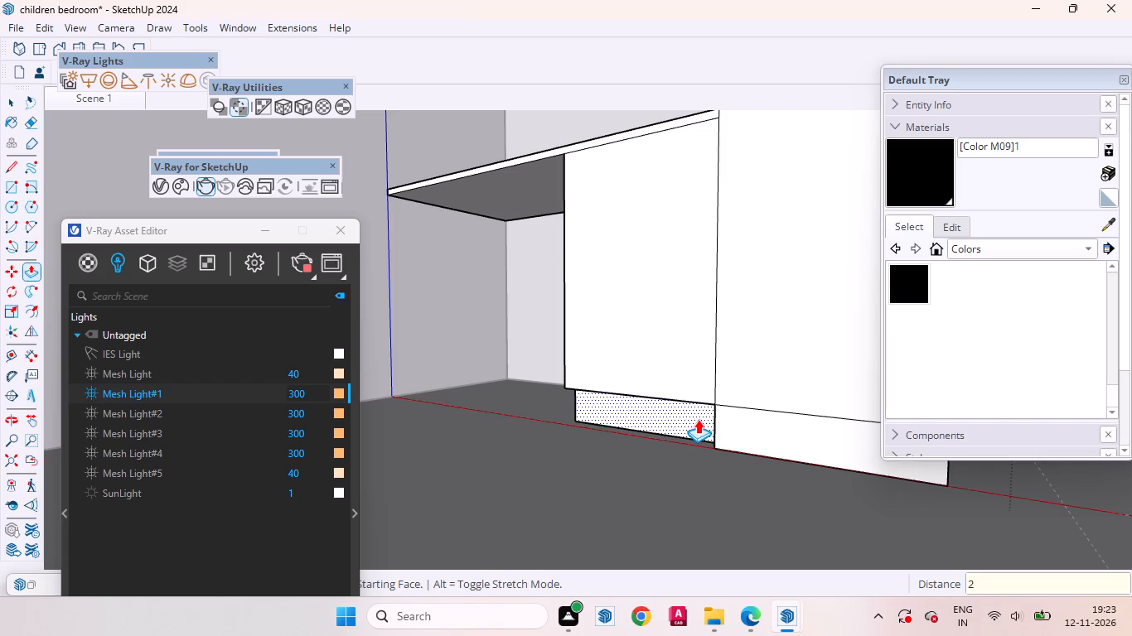
{"action": "key", "text": "Return"}
{"action": "double_click", "coordinate": [769, 437]}
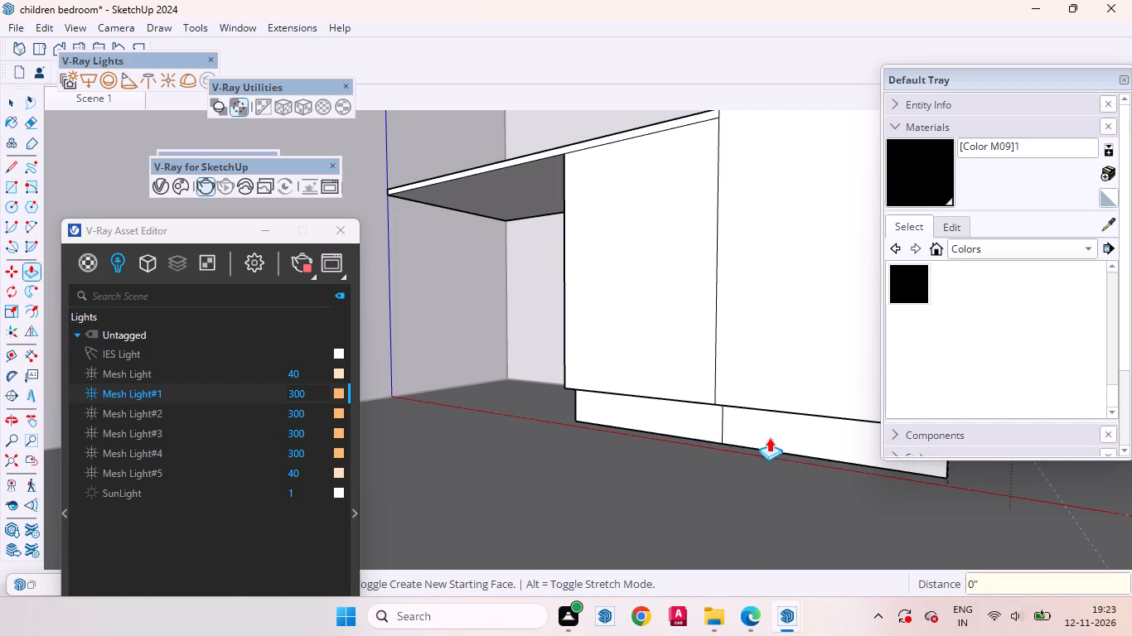
Erase the vertical edge that splits the recessed plinth between the low and full-height cabinets.
{"action": "key", "text": "space"}
{"action": "left_click", "coordinate": [722, 417]}
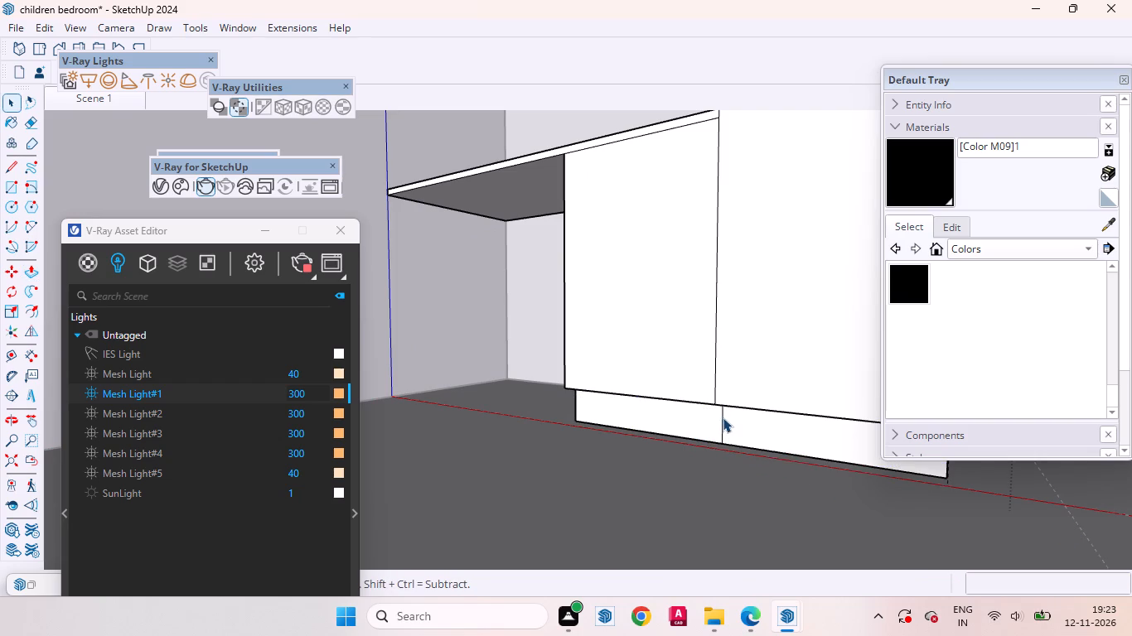
{"action": "right_click", "coordinate": [723, 417]}
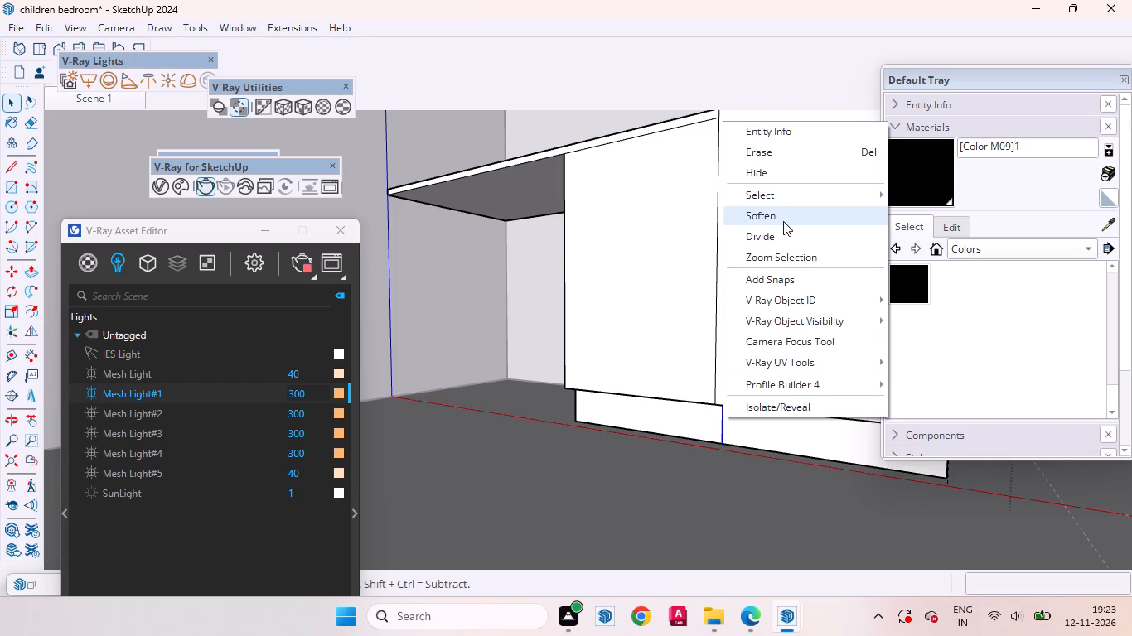
{"action": "left_click", "coordinate": [781, 156]}
Divide the low cabinet front's outer vertical edge into three and draw horizontal lines across the front at the division points.
{"action": "scroll", "coordinate": [806, 493], "scroll_direction": "down", "scroll_amount": 7}
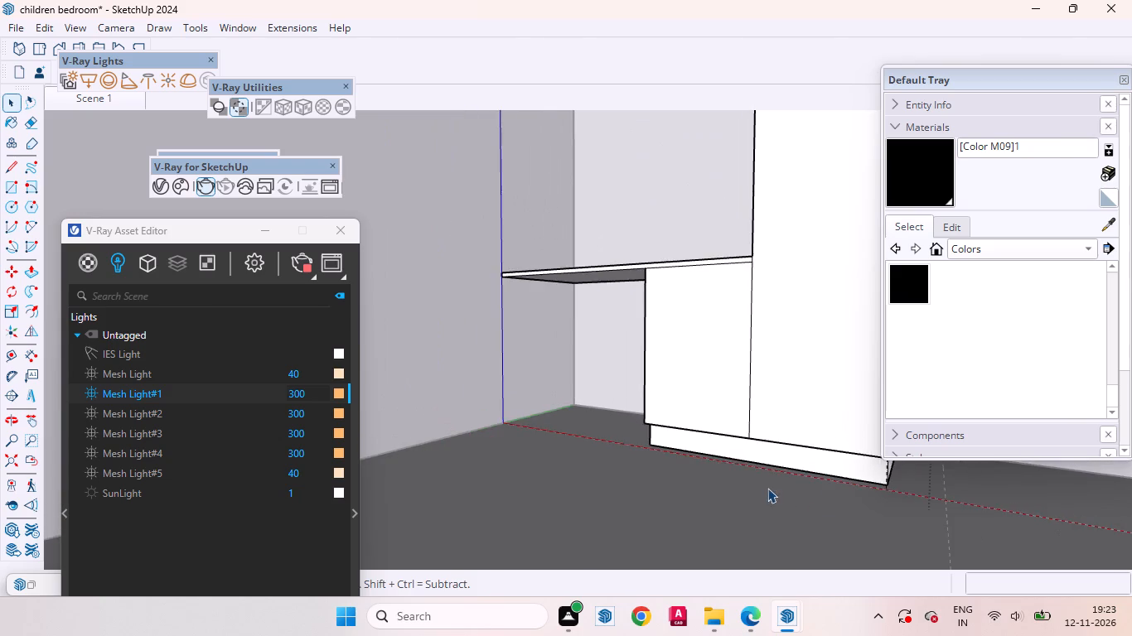
{"action": "middle_click_drag", "start_coordinate": [804, 491], "coordinate": [1038, 510]}
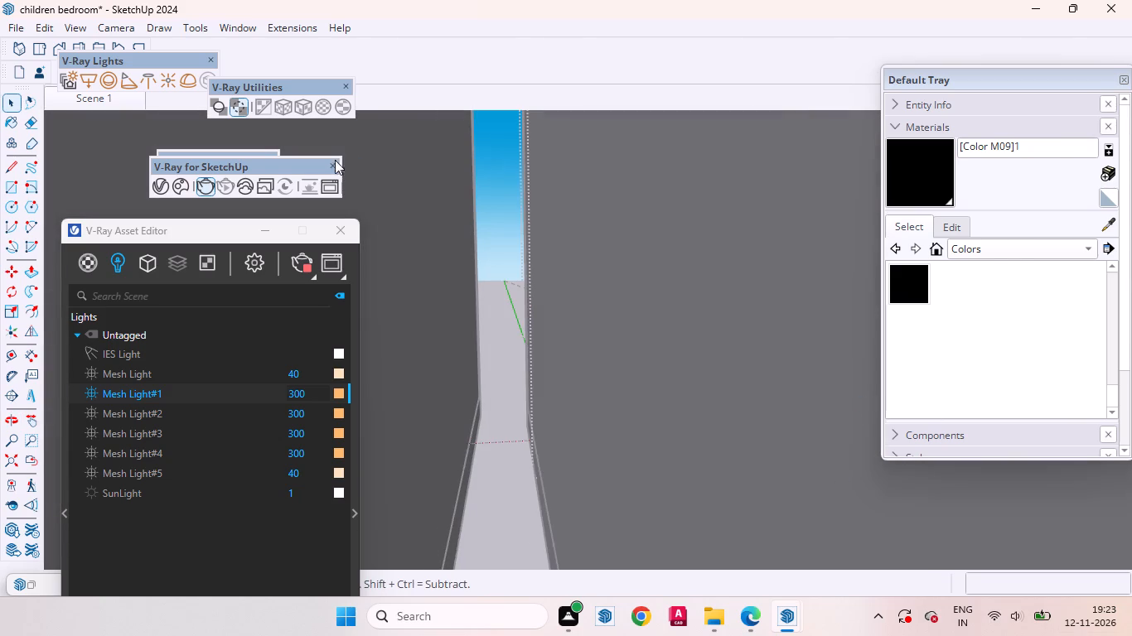
{"action": "left_click", "coordinate": [27, 453]}
{"action": "scroll", "coordinate": [688, 331], "scroll_direction": "up", "scroll_amount": 2}
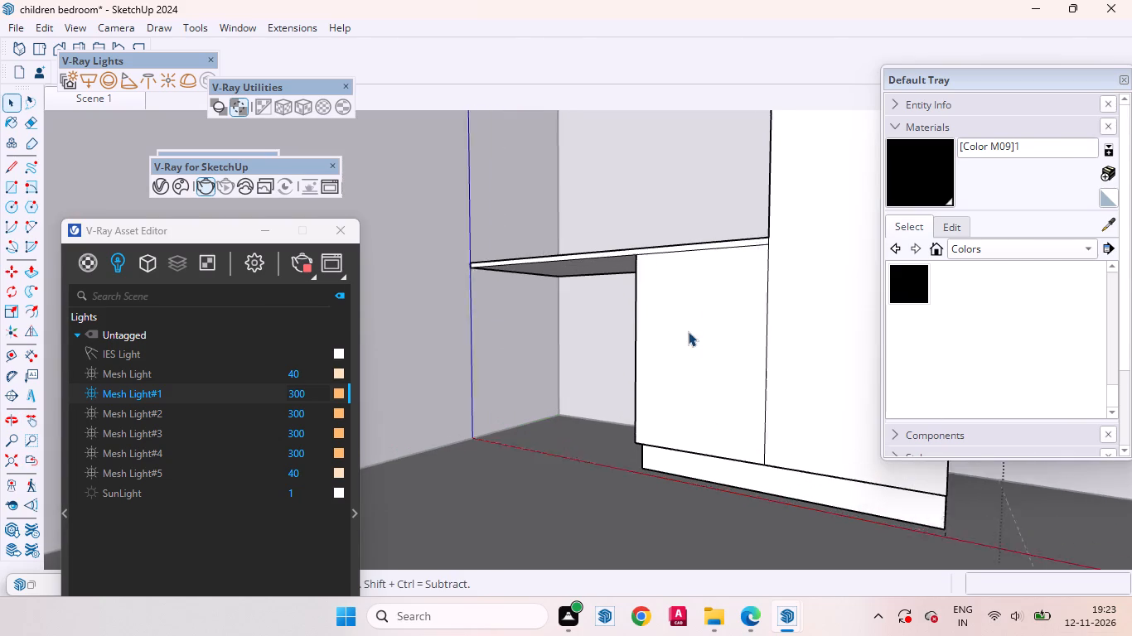
{"action": "scroll", "coordinate": [688, 331], "scroll_direction": "up", "scroll_amount": 1}
{"action": "left_click", "coordinate": [631, 311]}
{"action": "right_click", "coordinate": [631, 309]}
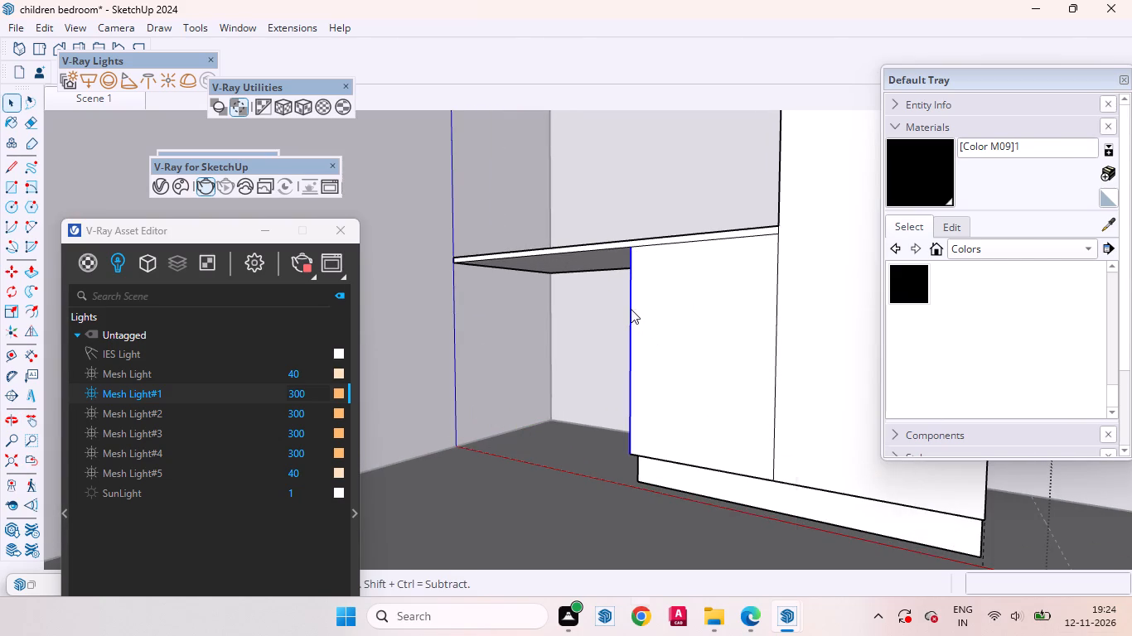
{"action": "left_click", "coordinate": [672, 423]}
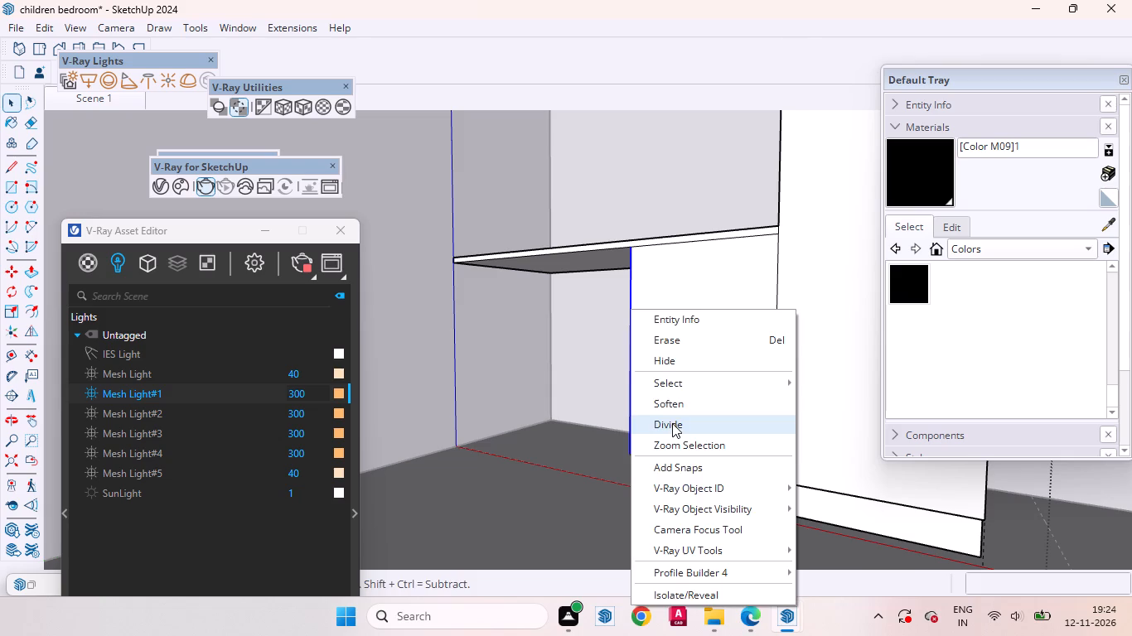
{"action": "left_click", "coordinate": [652, 381]}
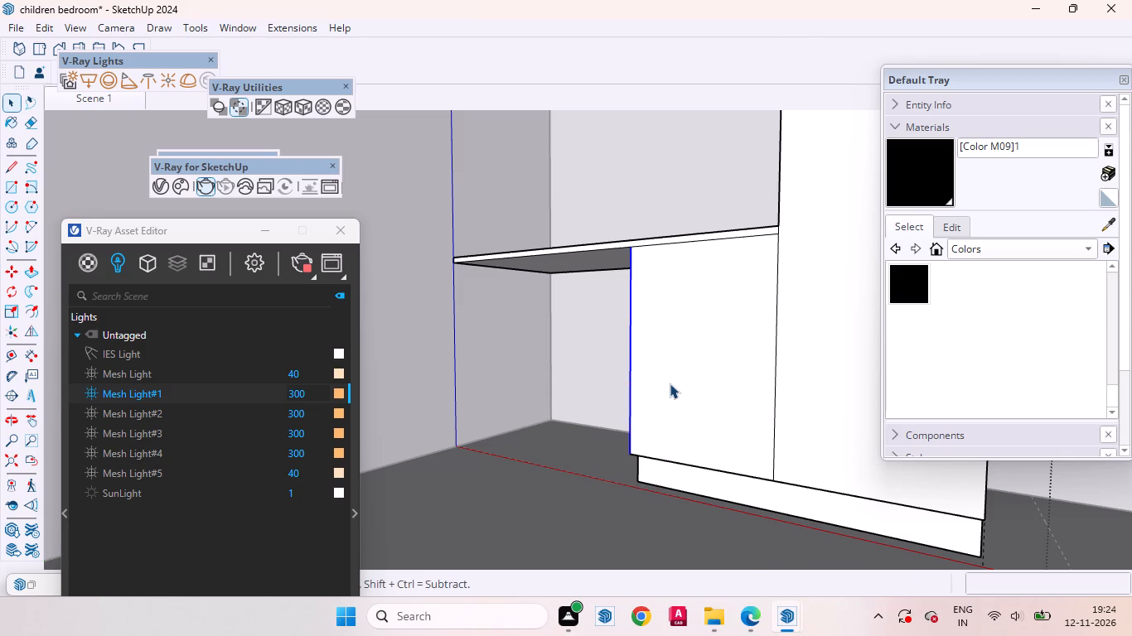
{"action": "key", "text": "l"}
{"action": "left_click", "coordinate": [628, 320]}
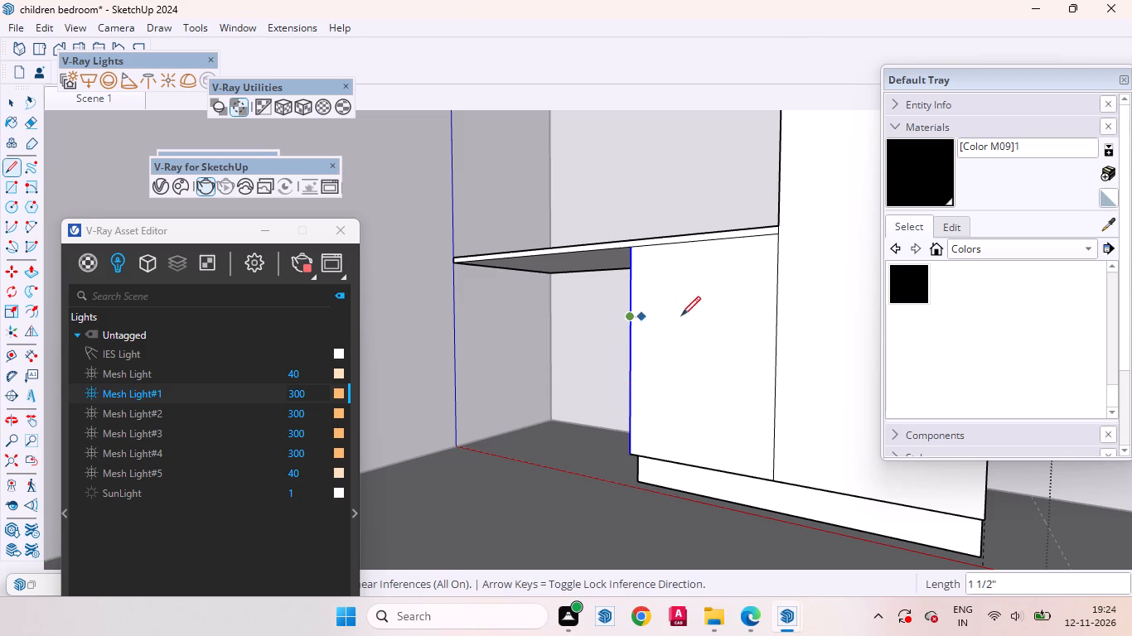
{"action": "left_click", "coordinate": [777, 317]}
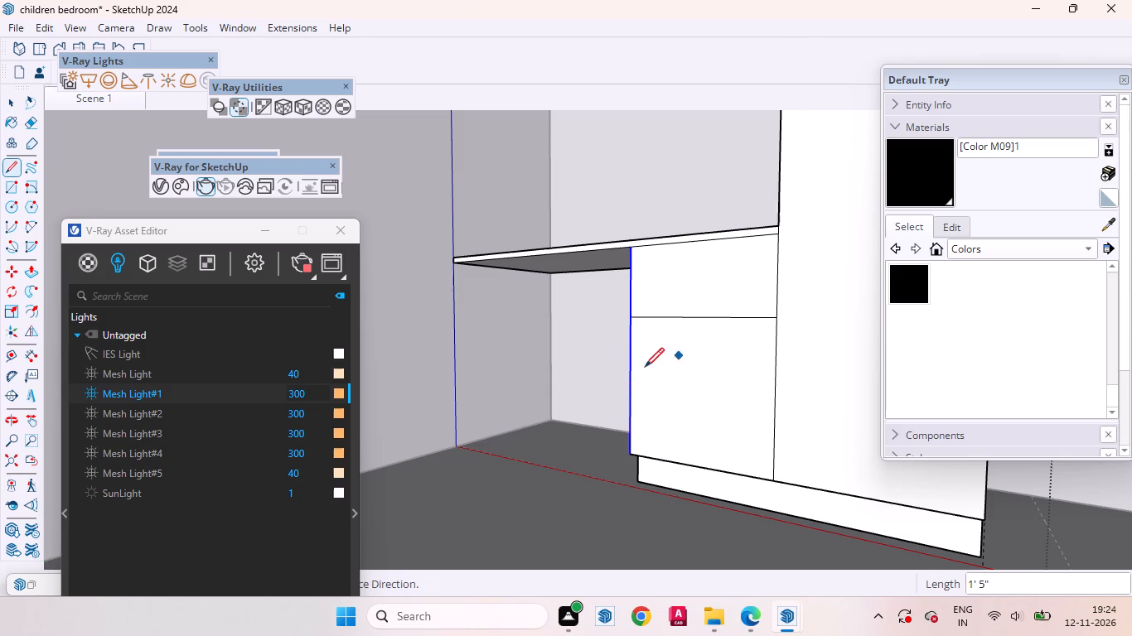
{"action": "left_click", "coordinate": [632, 385]}
{"action": "left_click", "coordinate": [776, 396]}
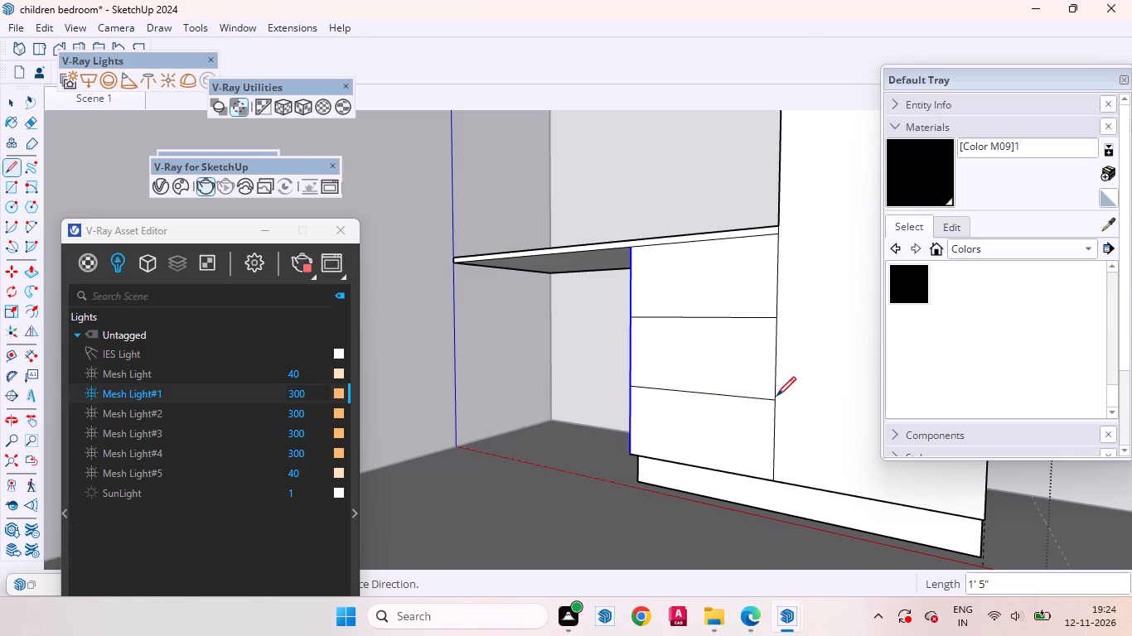
Push the full-height cabinet's front face inward 18 mm.
{"action": "key", "text": "space"}
{"action": "left_click", "coordinate": [715, 359]}
{"action": "left_click", "coordinate": [723, 275]}
{"action": "left_click", "coordinate": [709, 427]}
{"action": "middle_click_drag", "start_coordinate": [745, 422], "coordinate": [852, 431]}
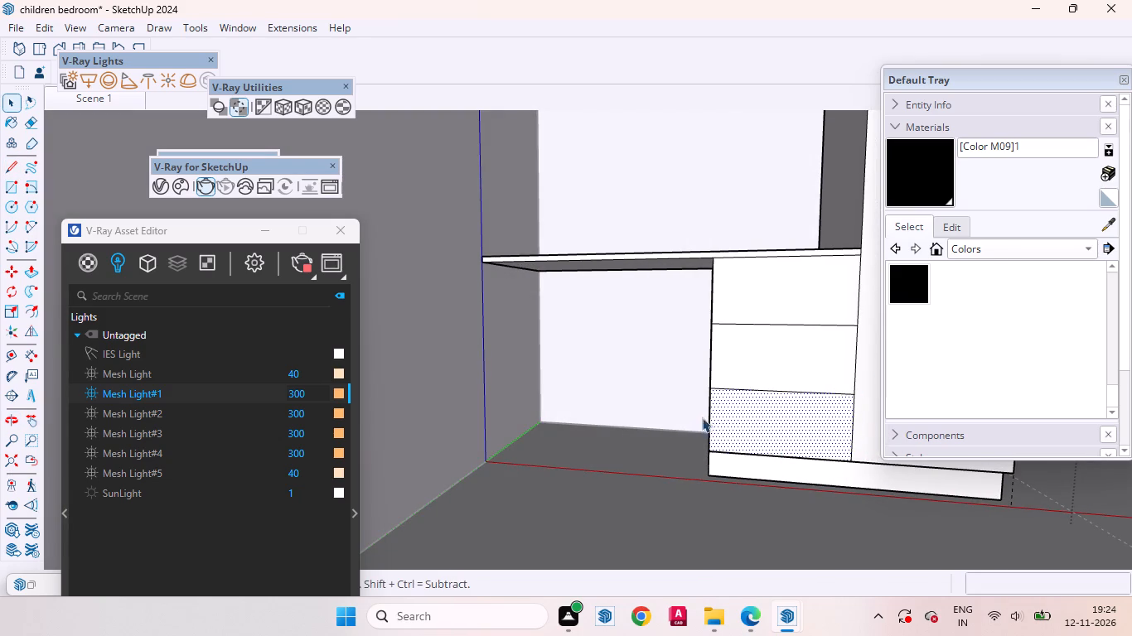
{"action": "scroll", "coordinate": [700, 418], "scroll_direction": "down", "scroll_amount": 3}
{"action": "left_click", "coordinate": [828, 356]}
{"action": "middle_click_drag", "start_coordinate": [810, 374], "coordinate": [596, 373]}
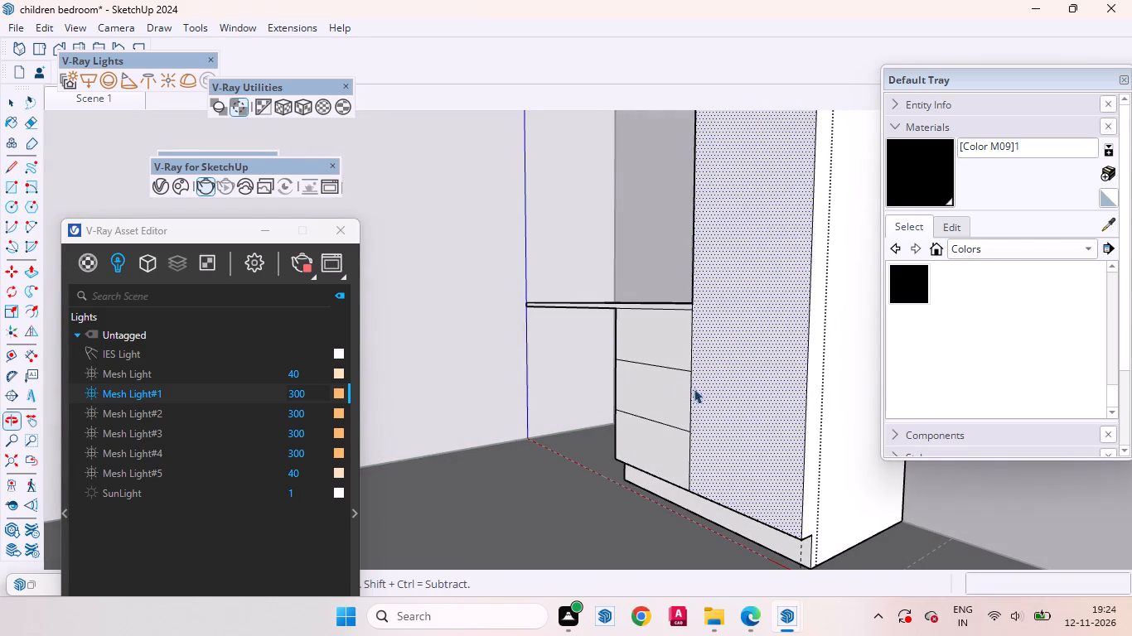
{"action": "key", "text": "p"}
{"action": "left_click", "coordinate": [721, 388]}
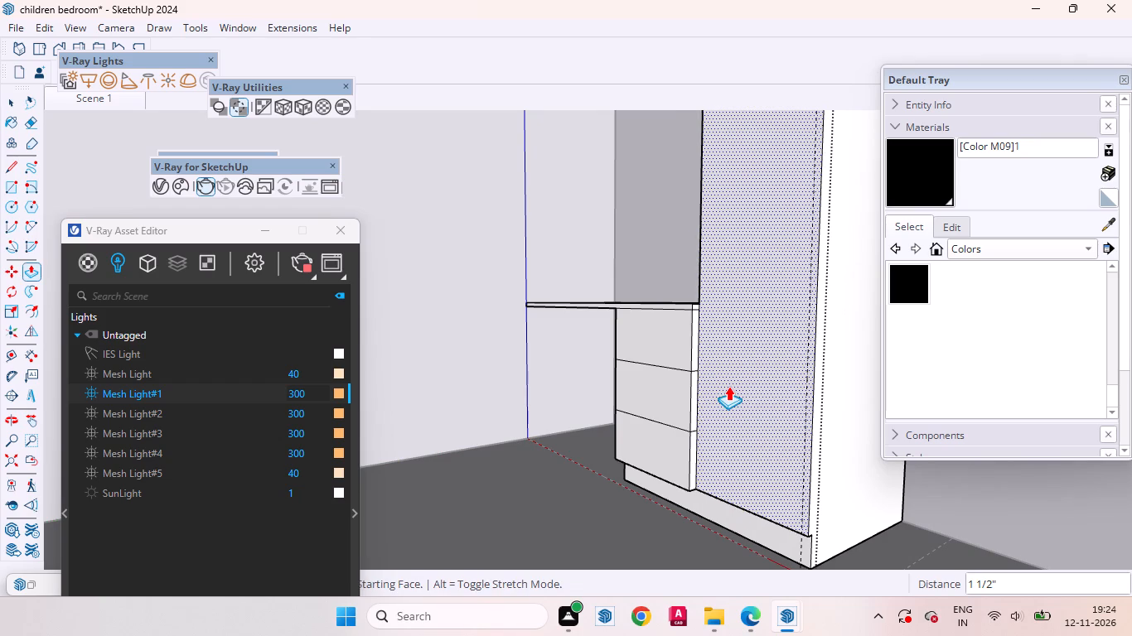
{"action": "type", "text": "18mm"}
{"action": "key", "text": "Return"}
{"action": "key", "text": "space"}
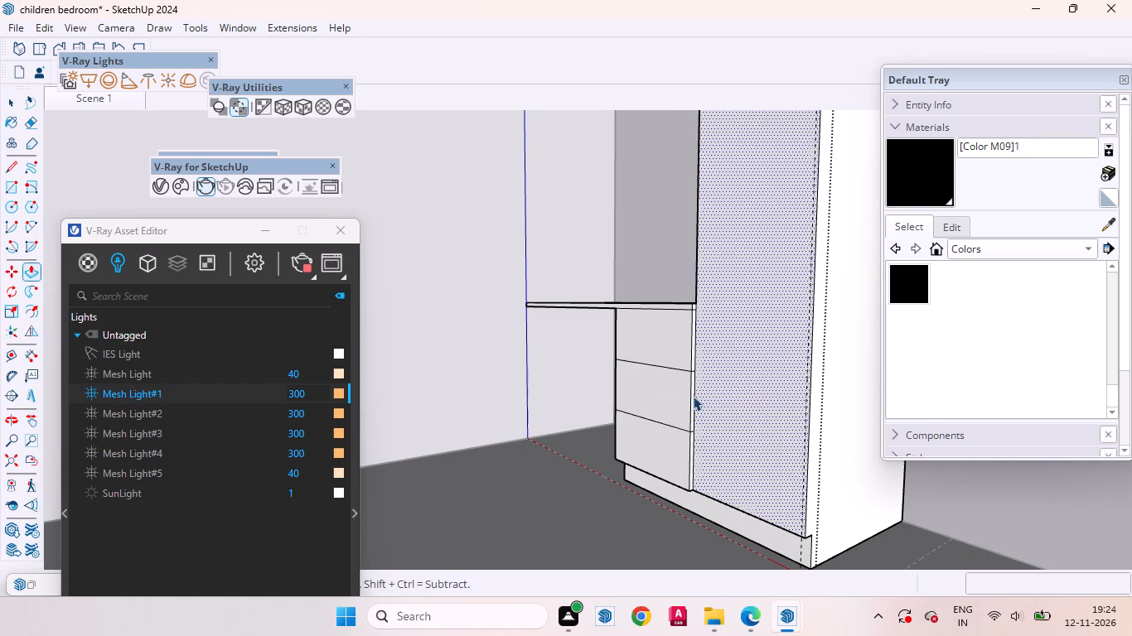
Copy the top edge and both drawer division lines of the low cabinet's front down 3 mm.
{"action": "middle_click_drag", "start_coordinate": [675, 373], "coordinate": [827, 350]}
{"action": "scroll", "coordinate": [796, 273], "scroll_direction": "up", "scroll_amount": 6}
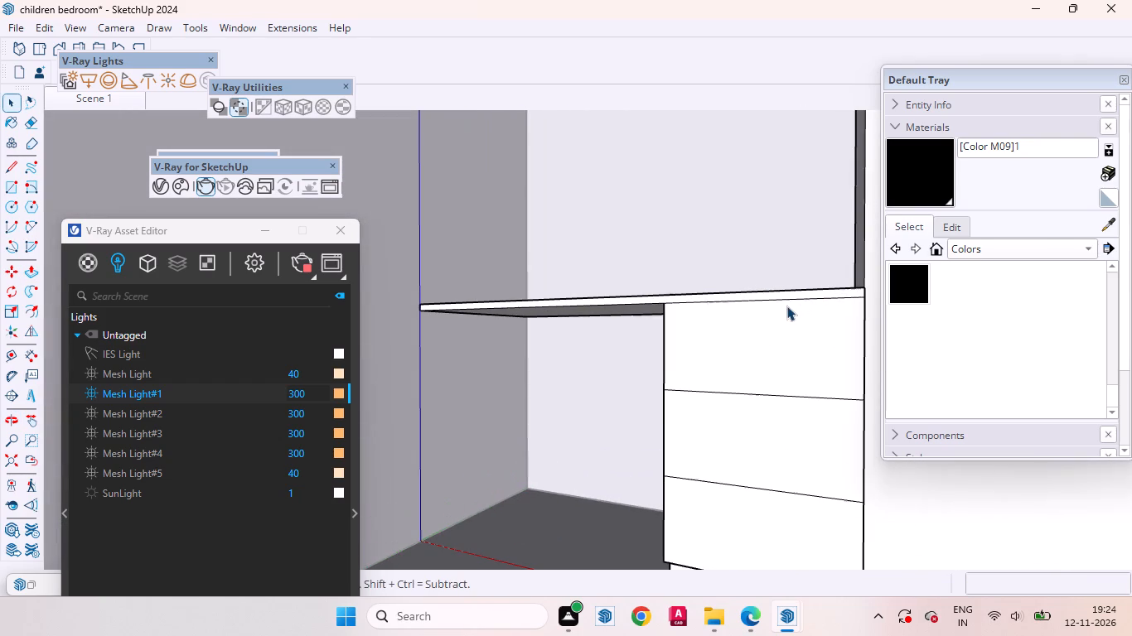
{"action": "left_click", "coordinate": [759, 300]}
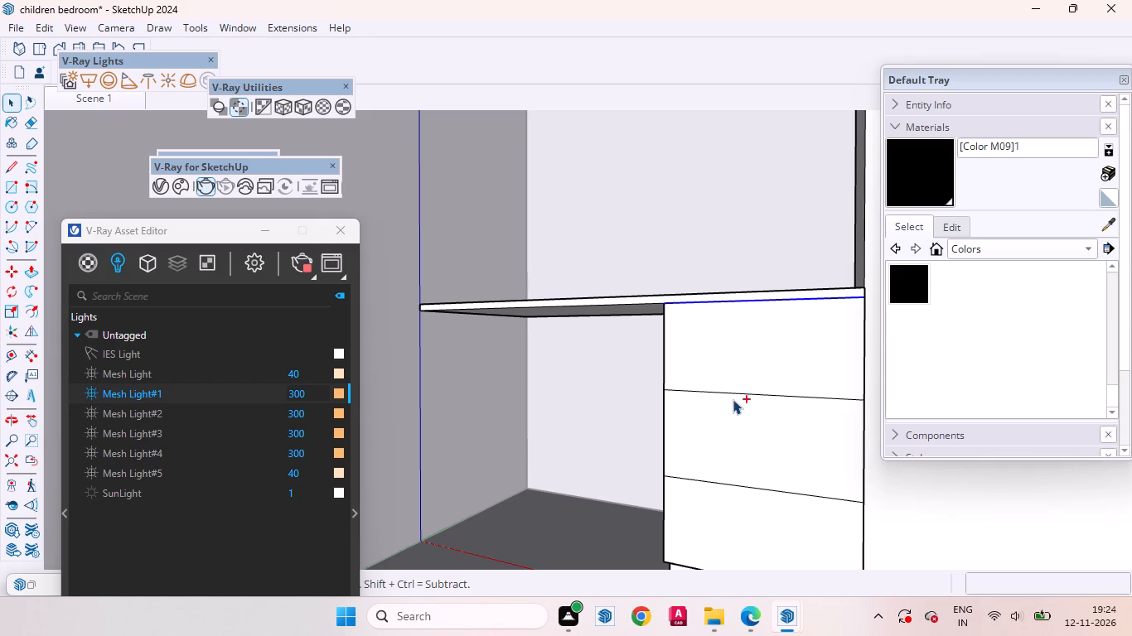
{"action": "left_click", "coordinate": [734, 393], "text": "ctrl"}
{"action": "left_click", "coordinate": [726, 484], "text": "ctrl"}
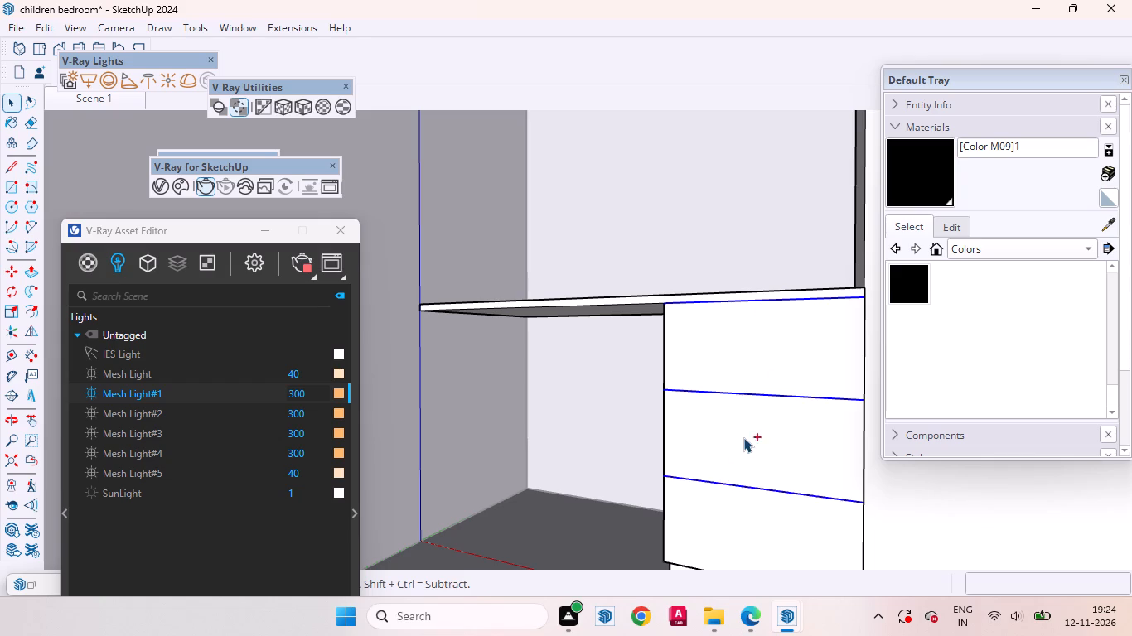
{"action": "key", "text": "m"}
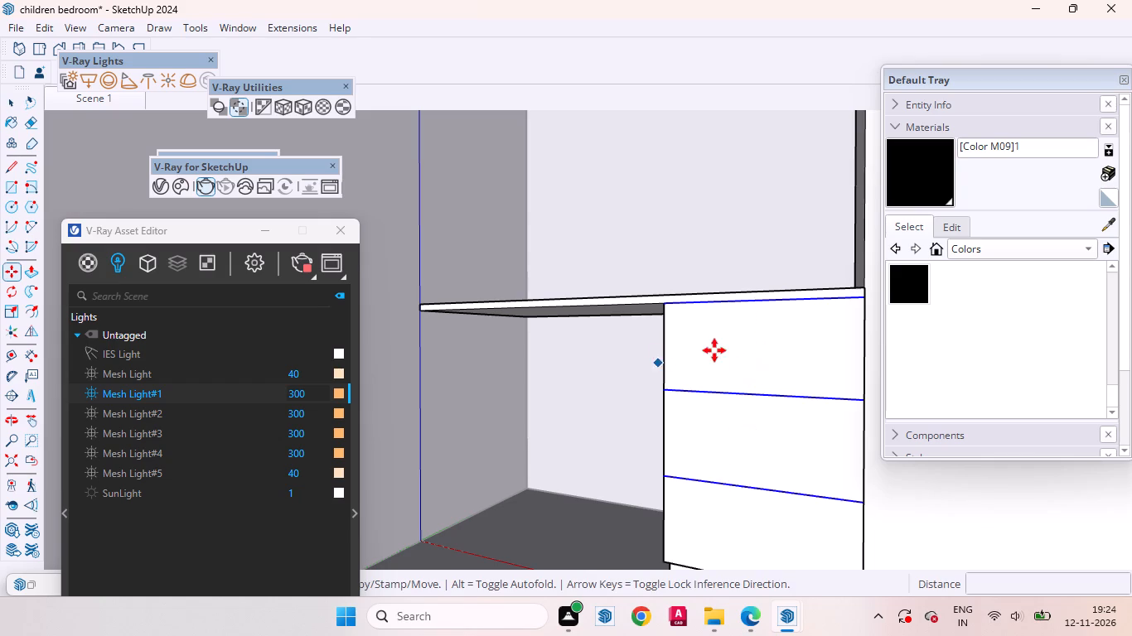
{"action": "left_click", "coordinate": [725, 346]}
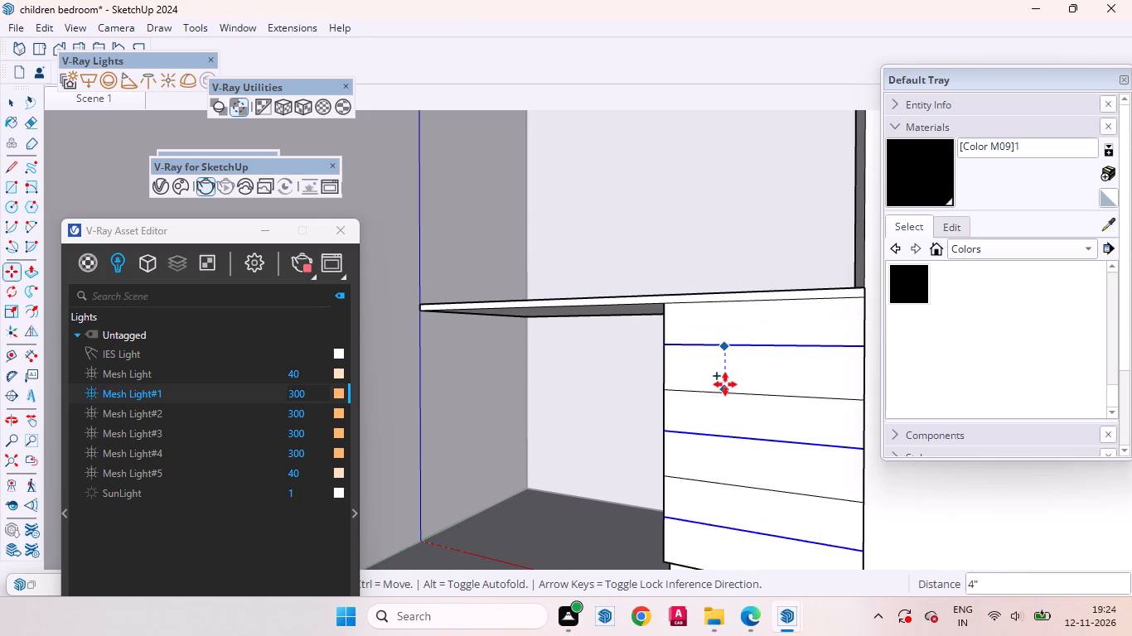
{"action": "key", "text": "Up"}
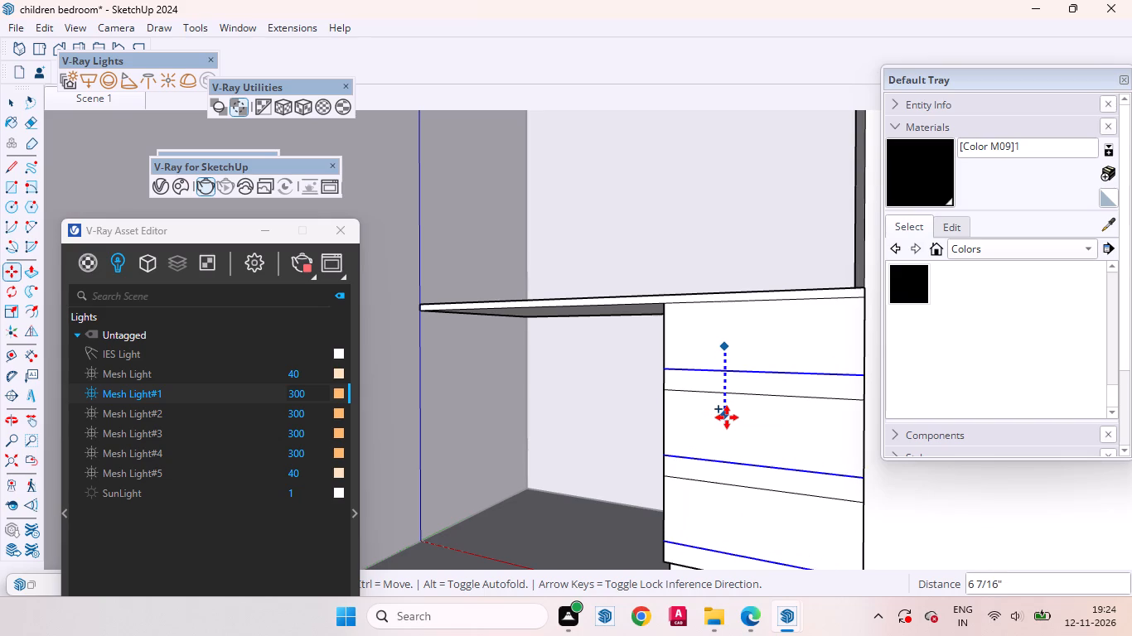
{"action": "key", "text": "1"}
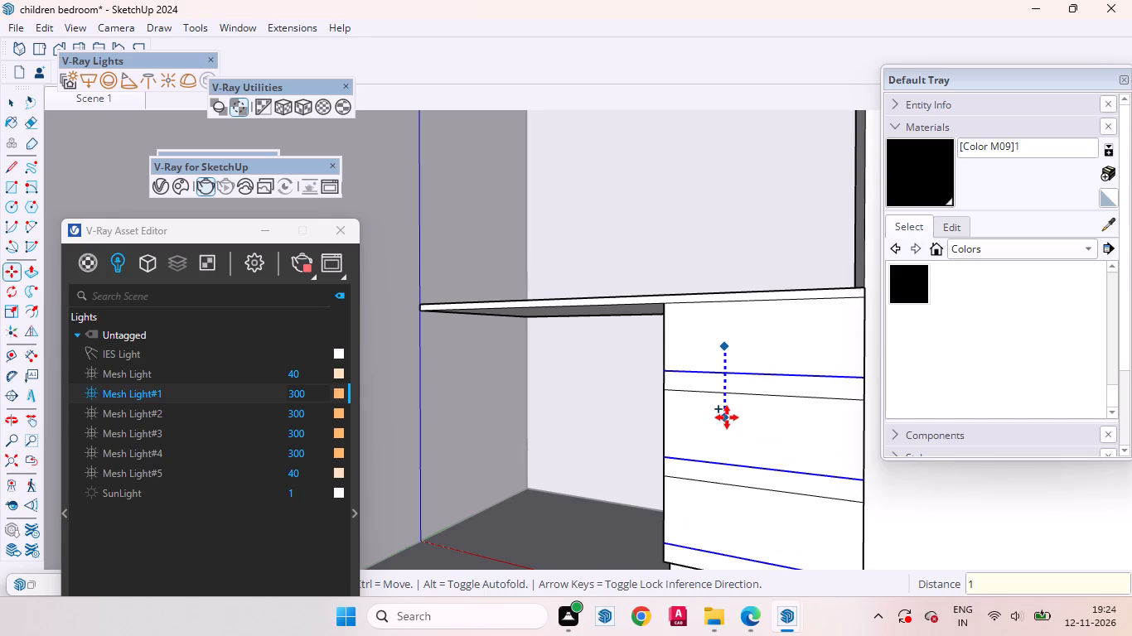
{"action": "key", "text": "BackSpace"}
{"action": "type", "text": "3mm"}
{"action": "key", "text": "Return"}
{"action": "key", "text": "space"}
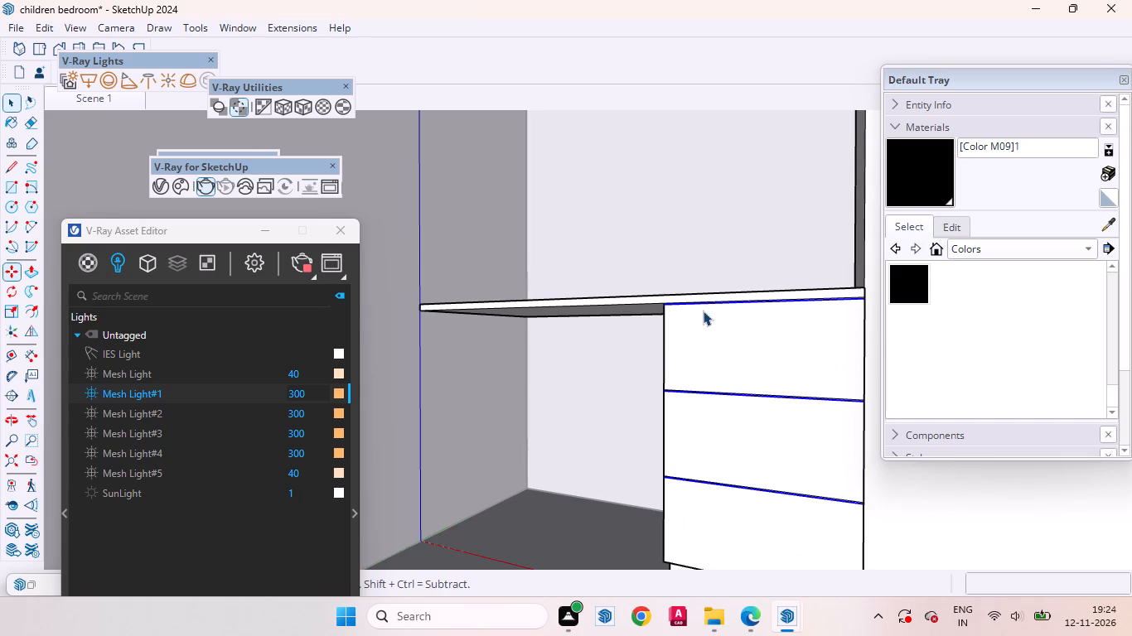
Push the three 3 mm strips on the low cabinet's front inward 18 mm to form grooves above each drawer.
{"action": "scroll", "coordinate": [688, 282], "scroll_direction": "up", "scroll_amount": 20}
{"action": "scroll", "coordinate": [688, 282], "scroll_direction": "up", "scroll_amount": 3}
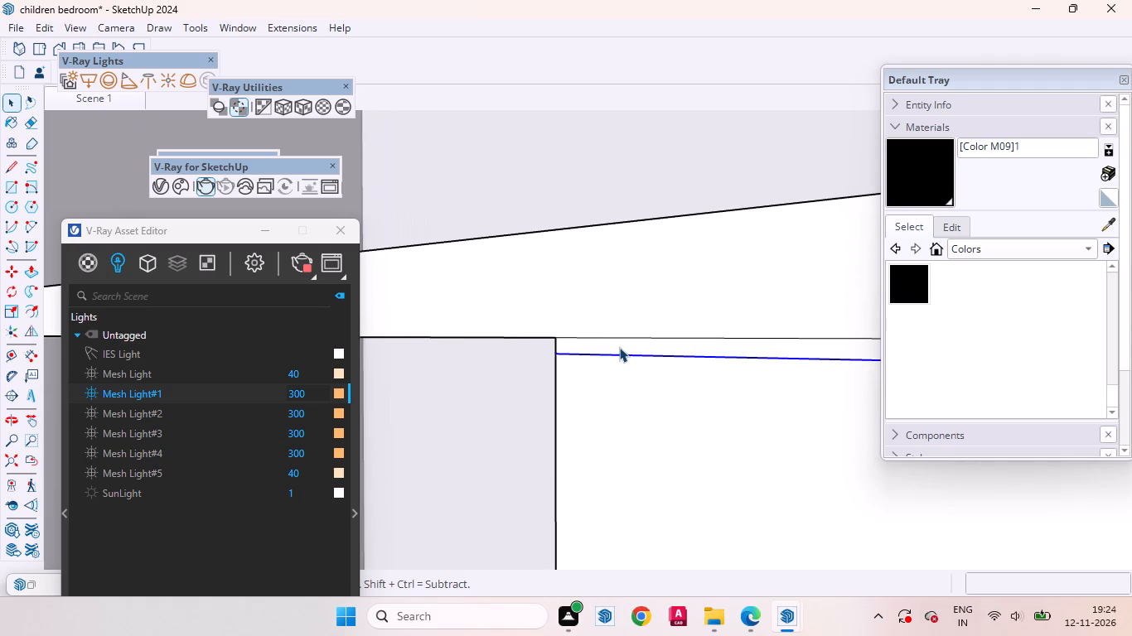
{"action": "left_click", "coordinate": [619, 347]}
{"action": "key", "text": "p"}
{"action": "double_click", "coordinate": [619, 347]}
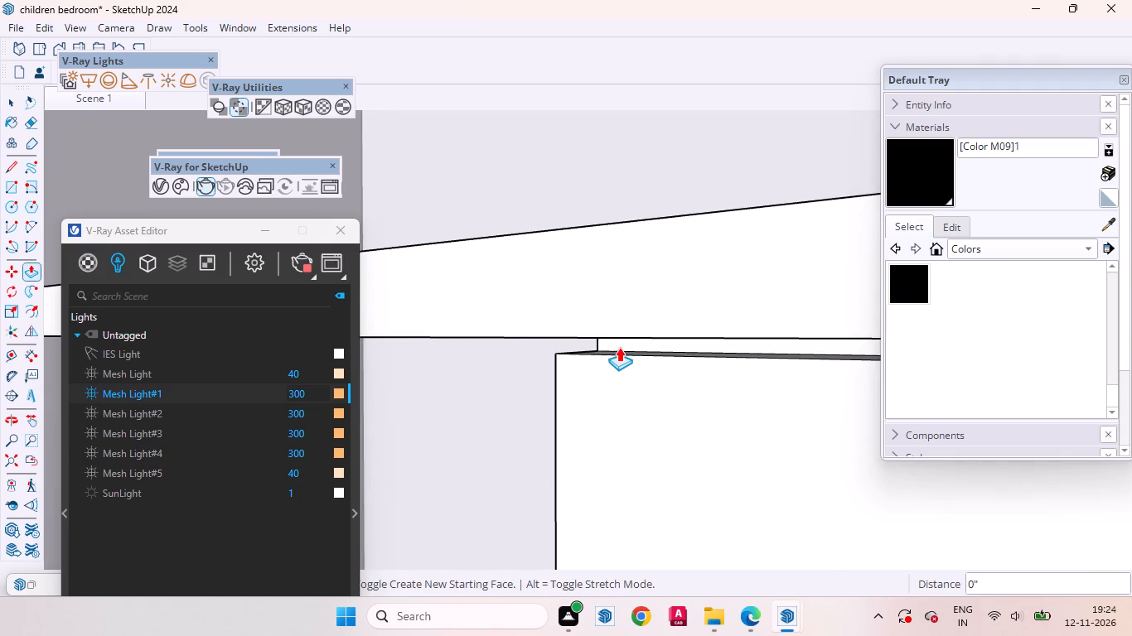
{"action": "scroll", "coordinate": [650, 330], "scroll_direction": "down", "scroll_amount": 5}
{"action": "scroll", "coordinate": [641, 286], "scroll_direction": "up", "scroll_amount": 1}
{"action": "scroll", "coordinate": [641, 282], "scroll_direction": "down", "scroll_amount": 17}
{"action": "scroll", "coordinate": [635, 261], "scroll_direction": "up", "scroll_amount": 1}
{"action": "scroll", "coordinate": [608, 258], "scroll_direction": "down", "scroll_amount": 4}
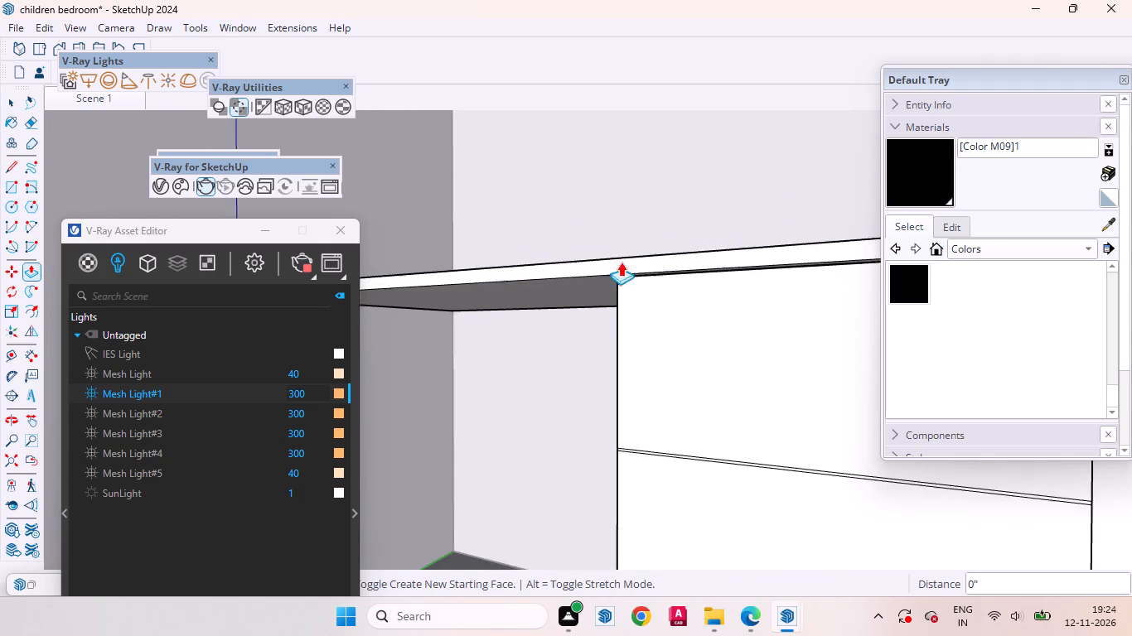
{"action": "scroll", "coordinate": [639, 393], "scroll_direction": "up", "scroll_amount": 19}
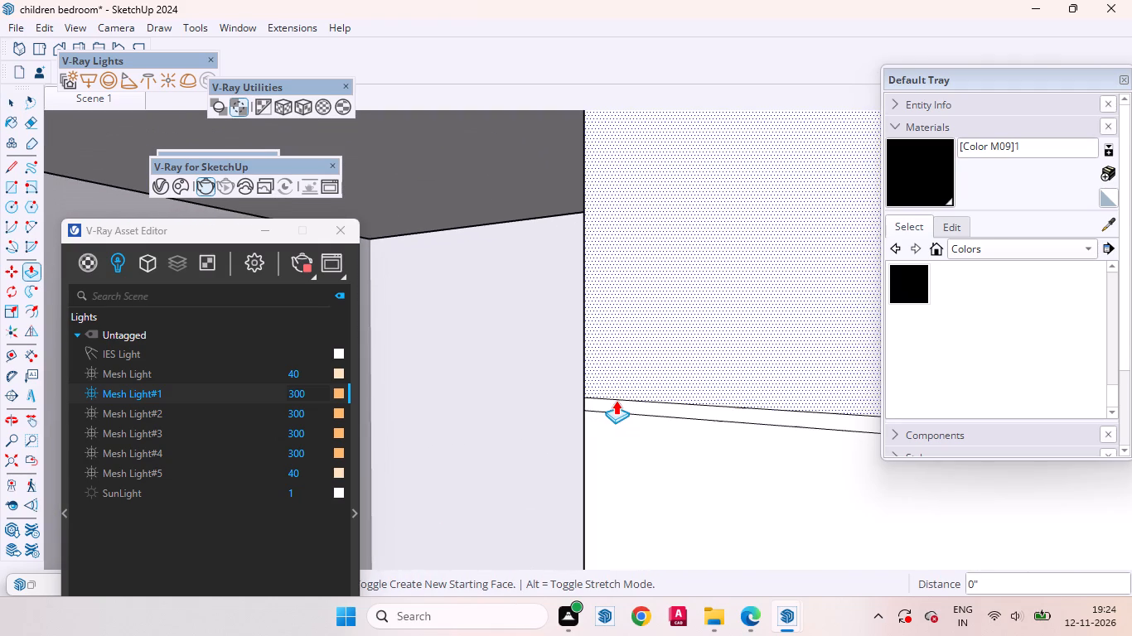
{"action": "double_click", "coordinate": [612, 407]}
{"action": "scroll", "coordinate": [622, 291], "scroll_direction": "down", "scroll_amount": 8}
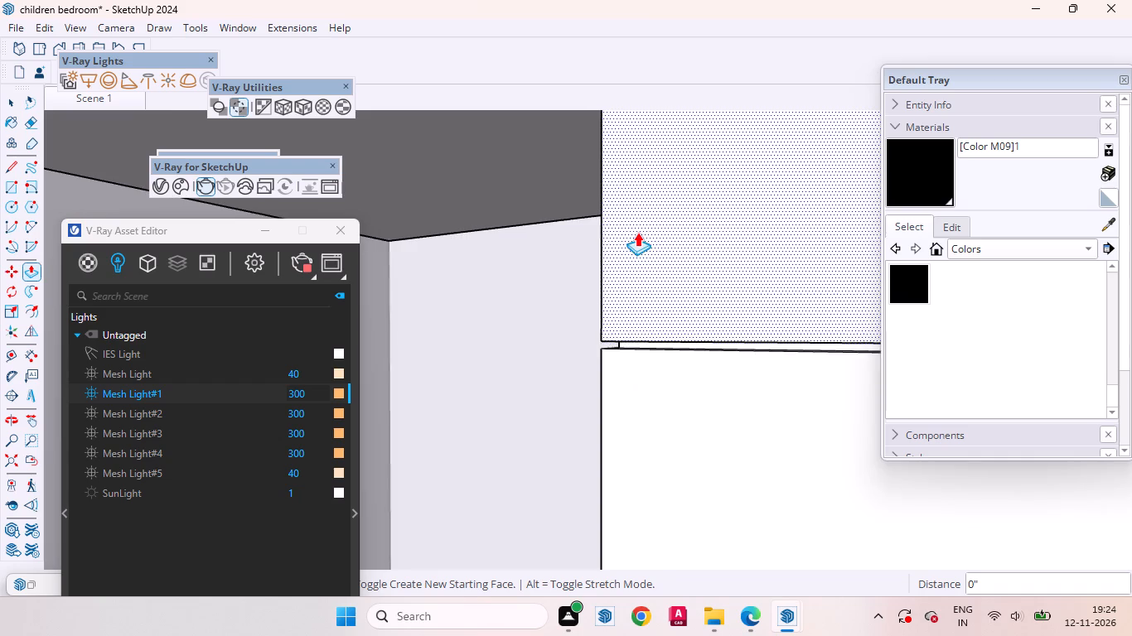
{"action": "scroll", "coordinate": [637, 232], "scroll_direction": "down", "scroll_amount": 14}
{"action": "scroll", "coordinate": [683, 406], "scroll_direction": "up", "scroll_amount": 8}
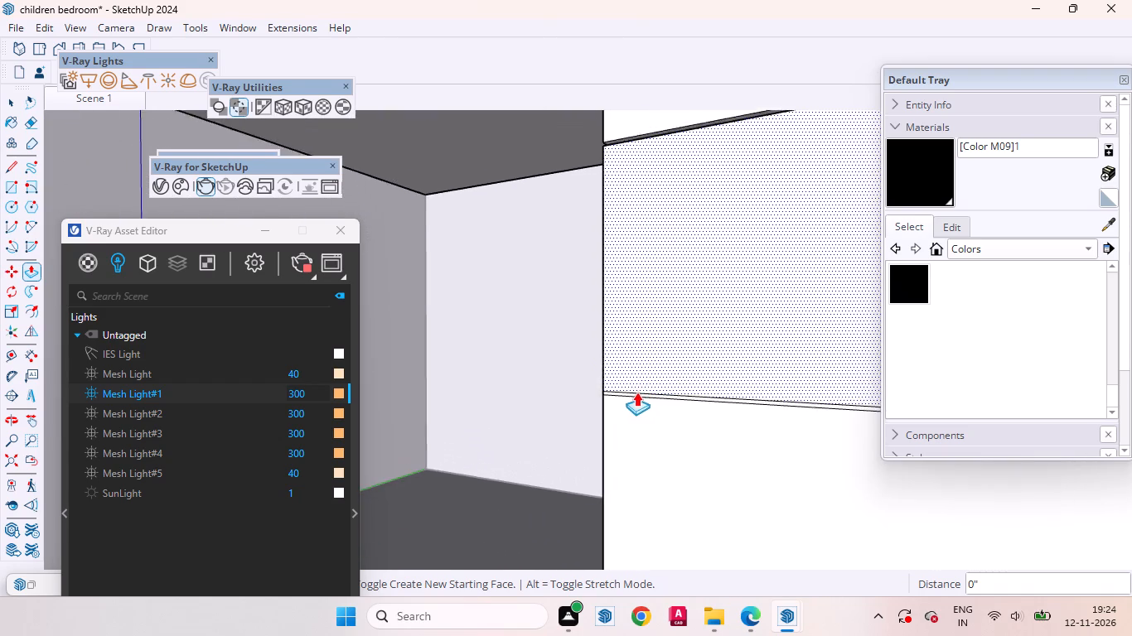
{"action": "scroll", "coordinate": [636, 392], "scroll_direction": "up", "scroll_amount": 11}
{"action": "double_click", "coordinate": [616, 394]}
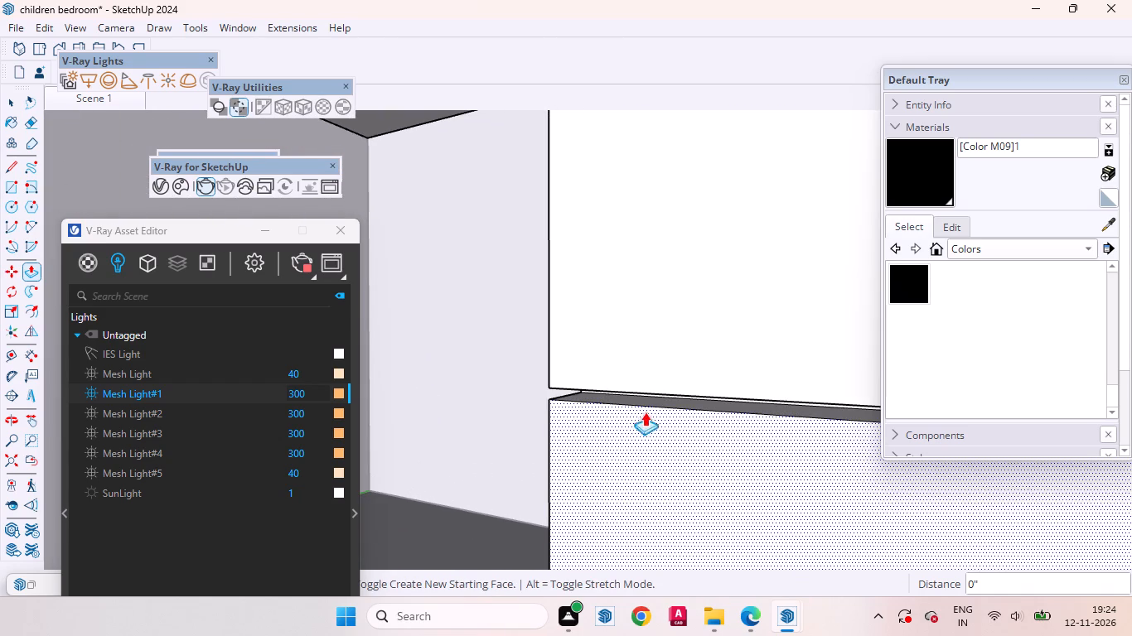
{"action": "key", "text": "space"}
Examine the desk, drawer fronts and full-height cabinet from the front within the whole room.
{"action": "scroll", "coordinate": [608, 389], "scroll_direction": "down", "scroll_amount": 20}
{"action": "scroll", "coordinate": [608, 389], "scroll_direction": "down", "scroll_amount": 2}
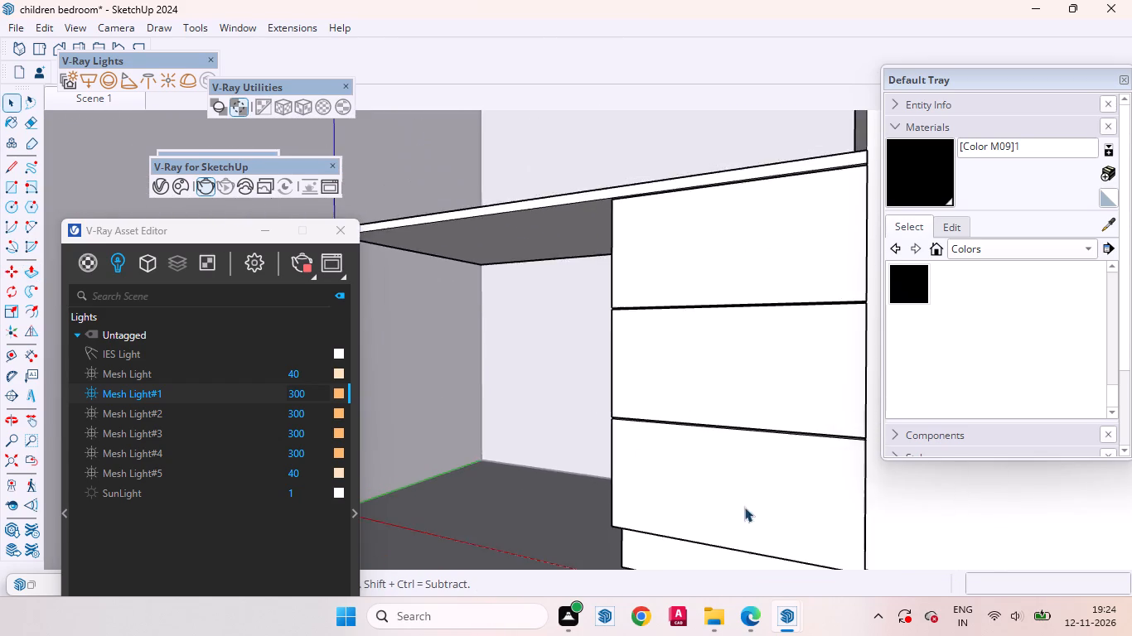
{"action": "scroll", "coordinate": [744, 507], "scroll_direction": "down", "scroll_amount": 13}
{"action": "middle_click_drag", "start_coordinate": [680, 452], "coordinate": [758, 555]}
{"action": "scroll", "coordinate": [623, 396], "scroll_direction": "down", "scroll_amount": 3}
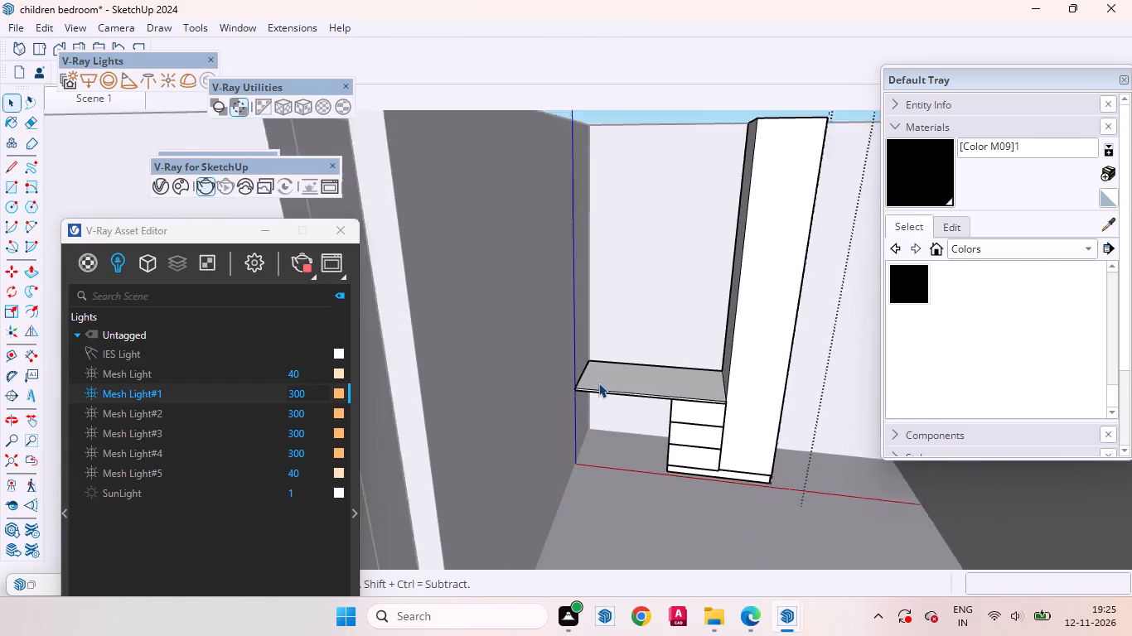
{"action": "scroll", "coordinate": [598, 383], "scroll_direction": "down", "scroll_amount": 9}
{"action": "middle_click_drag", "start_coordinate": [680, 384], "coordinate": [737, 304]}
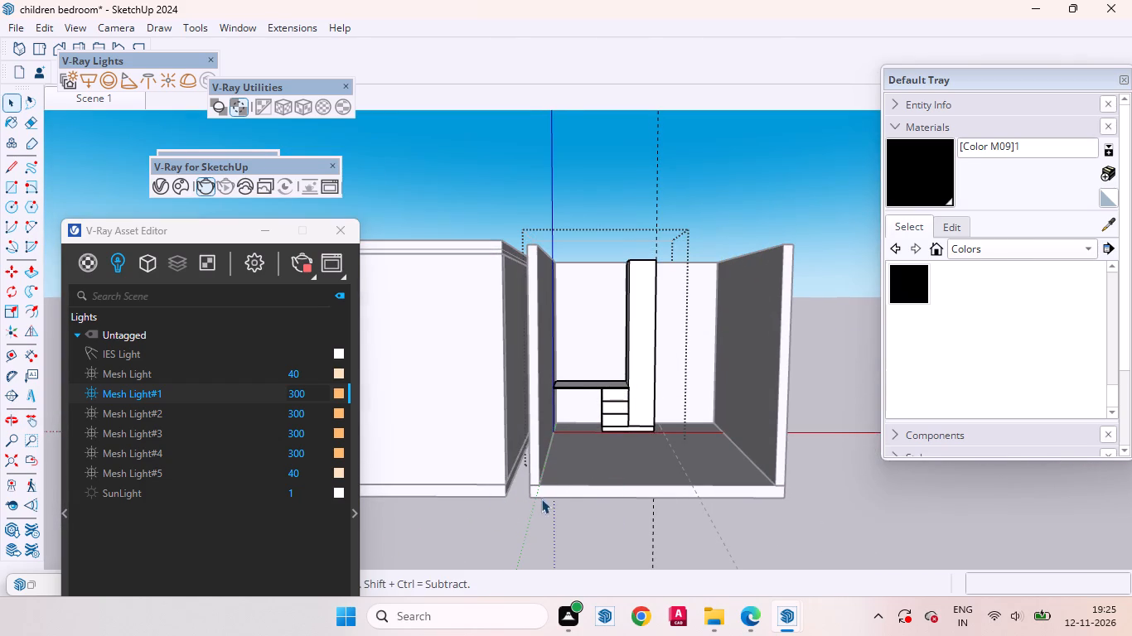
{"action": "scroll", "coordinate": [487, 402], "scroll_direction": "up", "scroll_amount": 1}
{"action": "scroll", "coordinate": [626, 352], "scroll_direction": "up", "scroll_amount": 3}
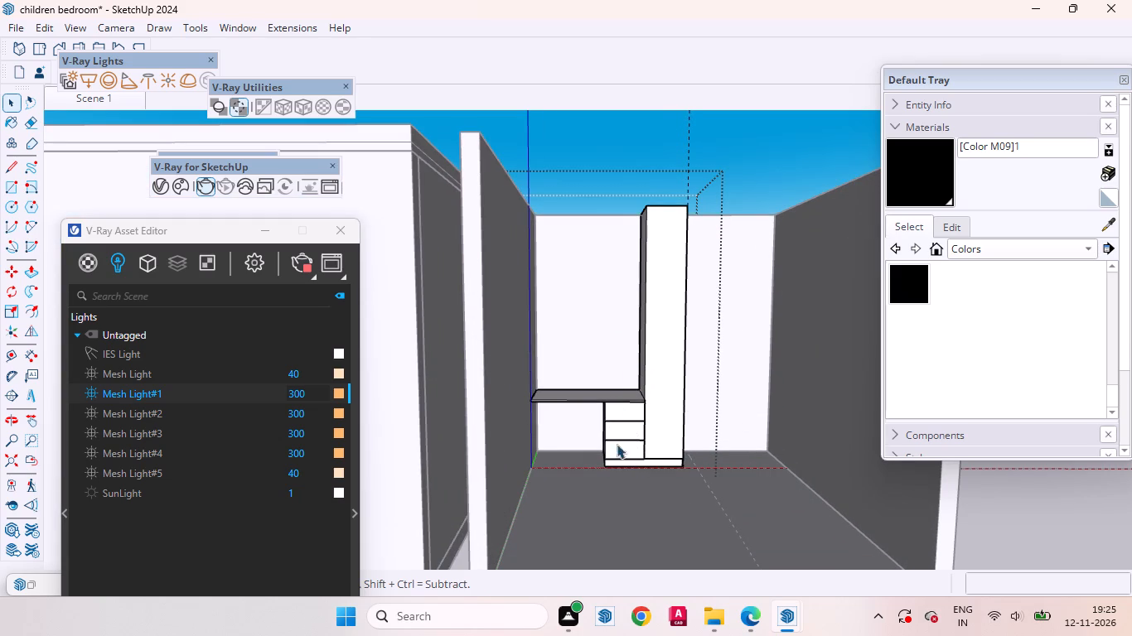
{"action": "scroll", "coordinate": [639, 399], "scroll_direction": "up", "scroll_amount": 6}
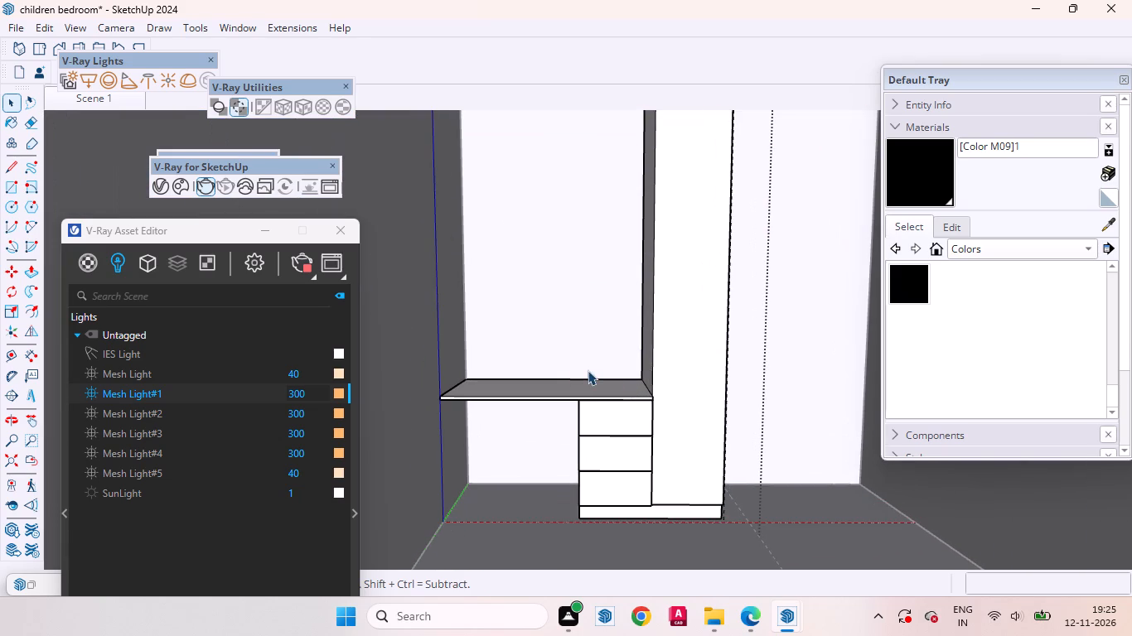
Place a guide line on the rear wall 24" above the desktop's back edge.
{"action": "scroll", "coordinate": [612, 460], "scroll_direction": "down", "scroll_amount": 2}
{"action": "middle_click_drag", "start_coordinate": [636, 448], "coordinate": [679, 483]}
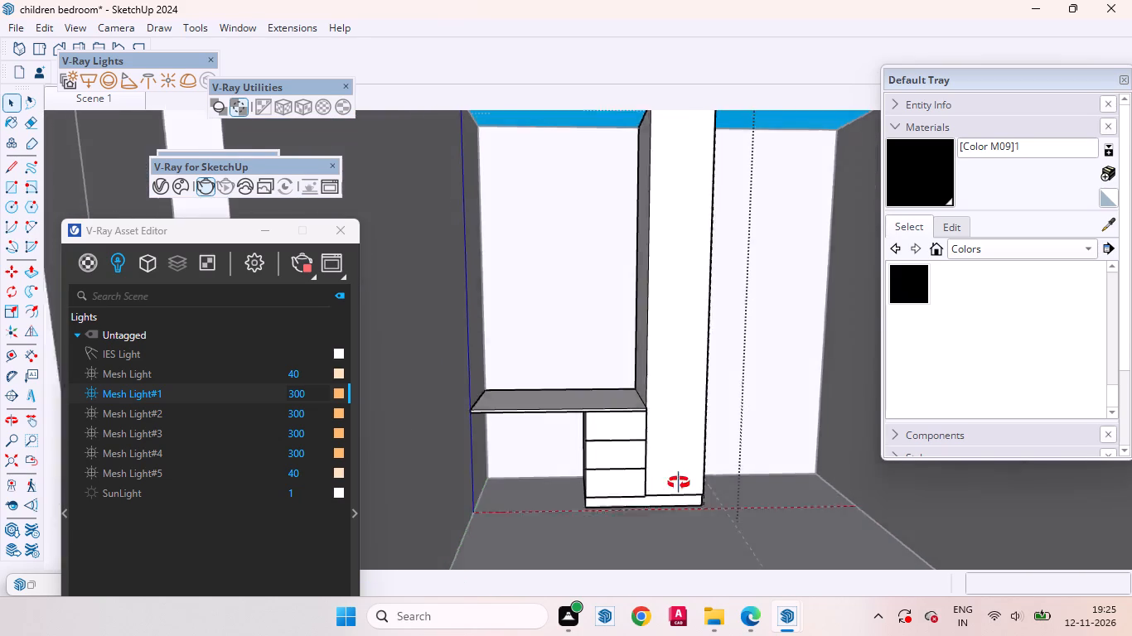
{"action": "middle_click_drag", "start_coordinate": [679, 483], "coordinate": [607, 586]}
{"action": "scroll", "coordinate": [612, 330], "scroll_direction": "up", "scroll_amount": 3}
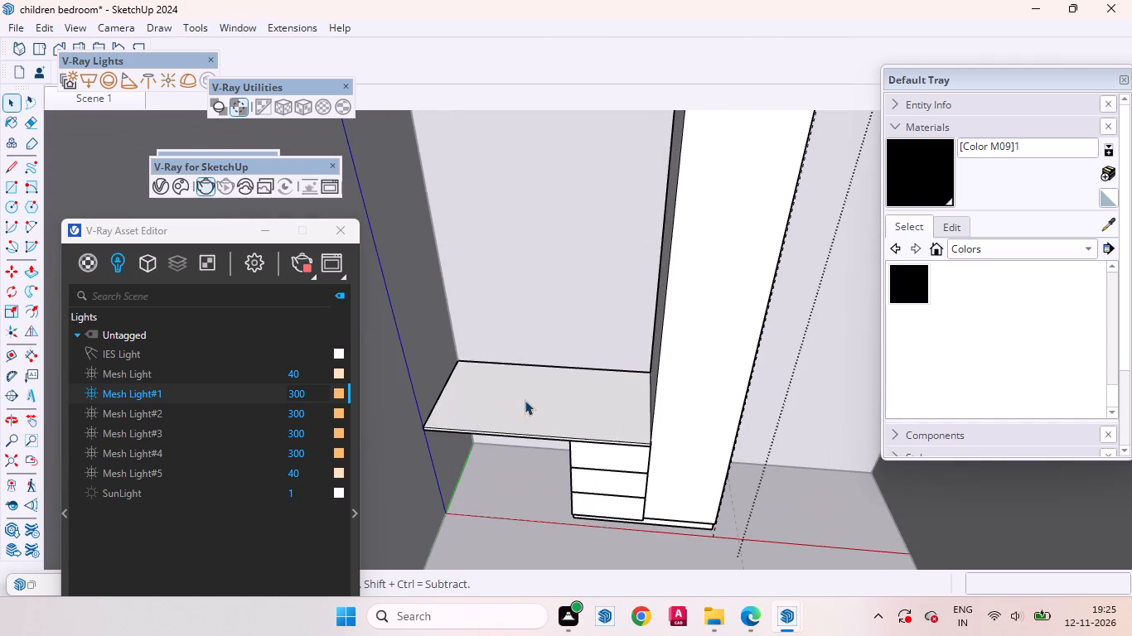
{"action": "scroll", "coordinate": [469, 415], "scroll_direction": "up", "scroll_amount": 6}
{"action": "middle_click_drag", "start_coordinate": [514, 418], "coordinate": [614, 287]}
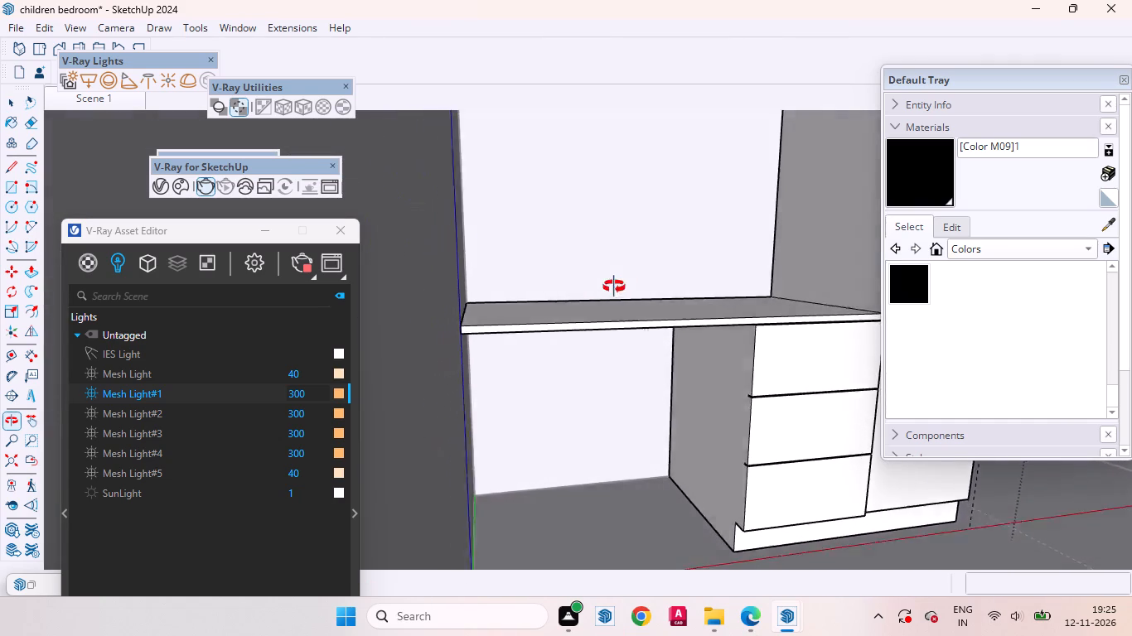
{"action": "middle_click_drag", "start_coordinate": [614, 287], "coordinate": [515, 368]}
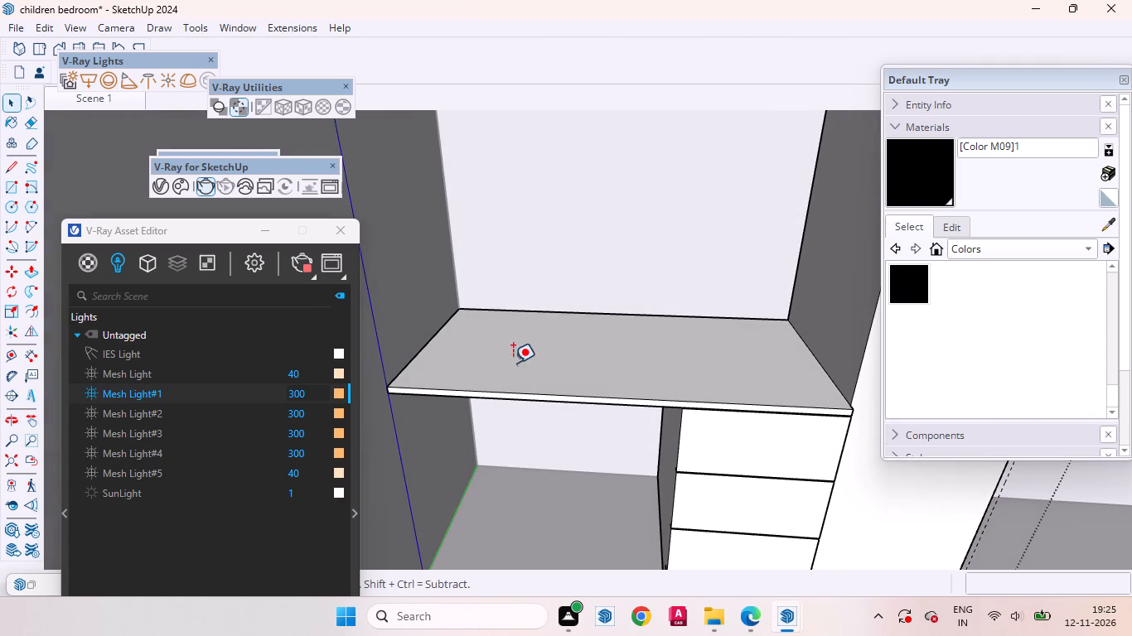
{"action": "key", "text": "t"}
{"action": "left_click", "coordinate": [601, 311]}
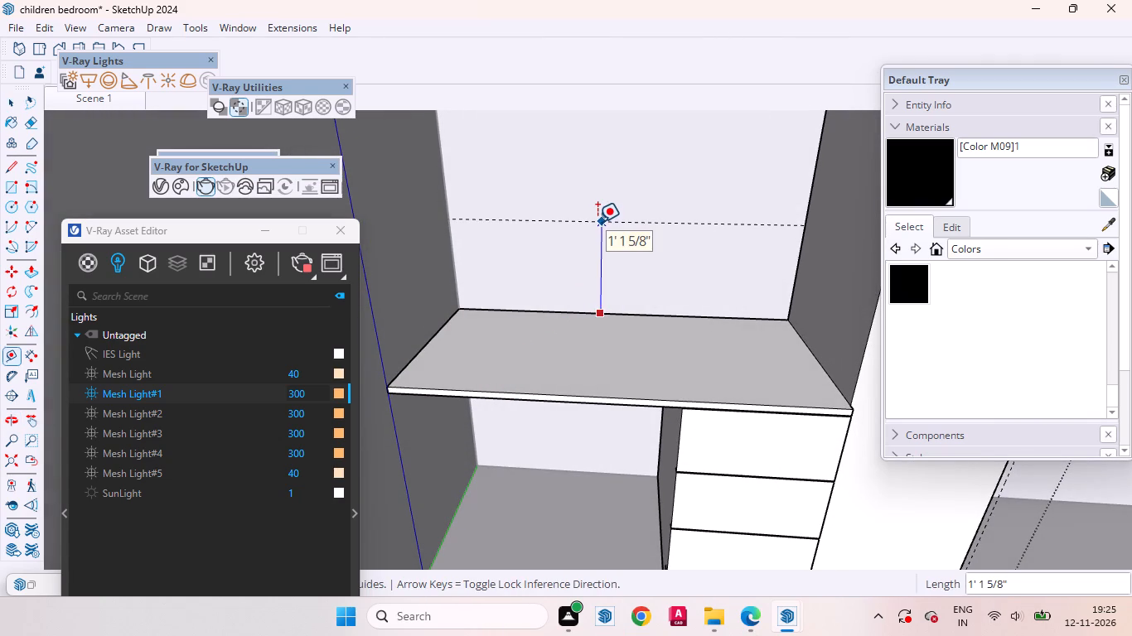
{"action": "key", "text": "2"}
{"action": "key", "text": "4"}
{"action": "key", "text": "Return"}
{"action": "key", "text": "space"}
Examine the desk, drawer cabinet and full-height cabinet against the guide line and the room's overall width.
{"action": "scroll", "coordinate": [636, 385], "scroll_direction": "down", "scroll_amount": 14}
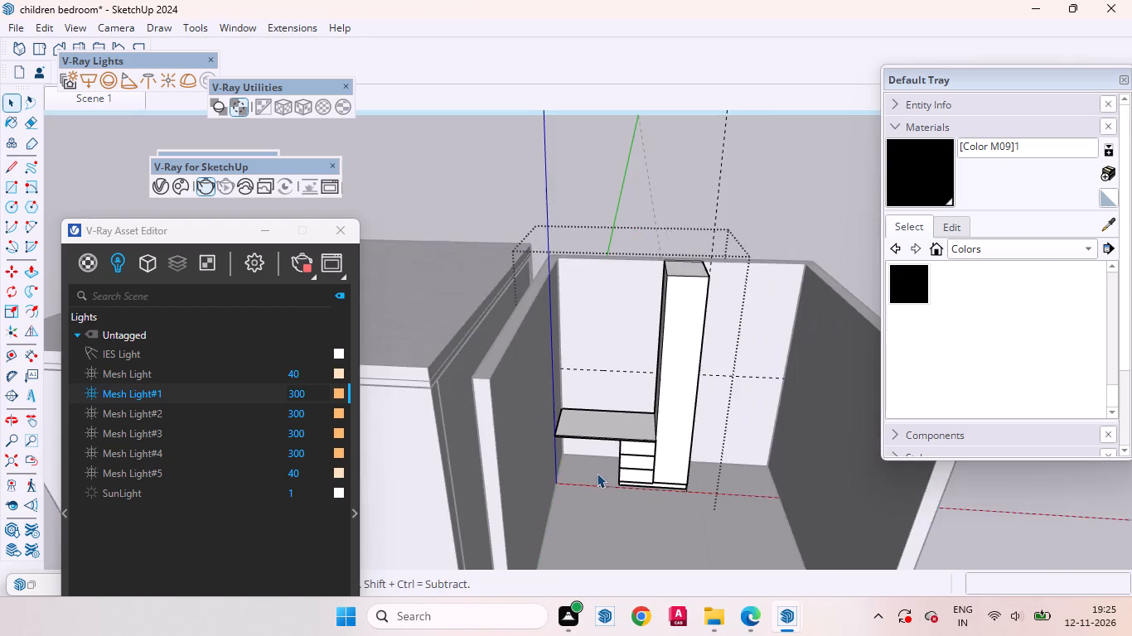
{"action": "middle_click_drag", "start_coordinate": [584, 446], "coordinate": [590, 306]}
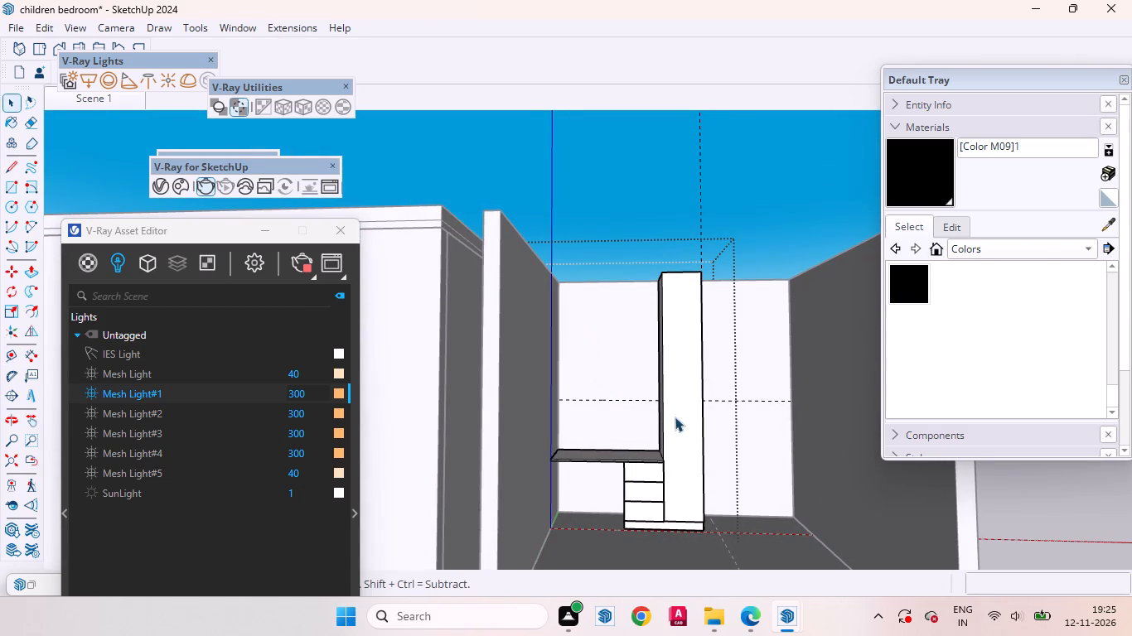
{"action": "scroll", "coordinate": [714, 465], "scroll_direction": "up", "scroll_amount": 3}
{"action": "middle_click_drag", "start_coordinate": [689, 477], "coordinate": [547, 573]}
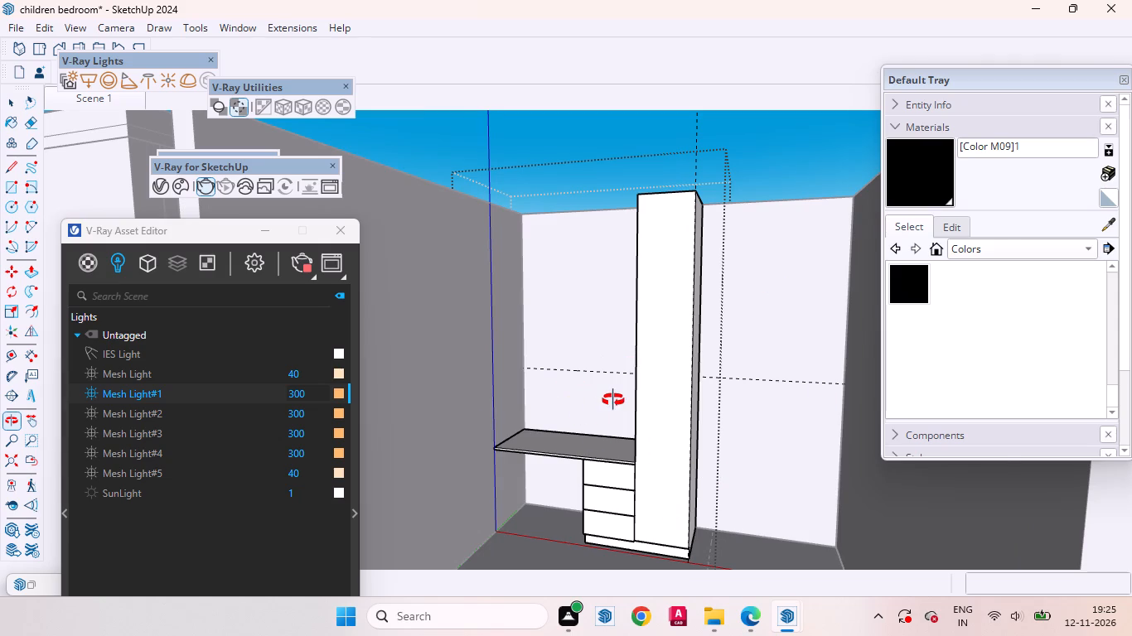
{"action": "key", "text": "space"}
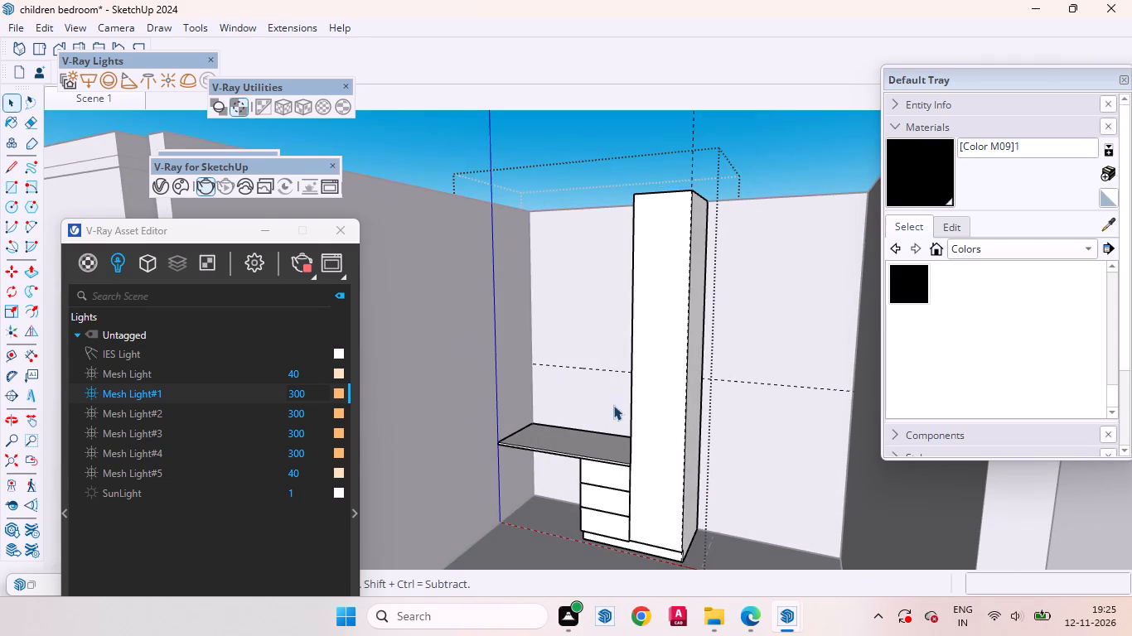
{"action": "scroll", "coordinate": [718, 406], "scroll_direction": "down", "scroll_amount": 4}
{"action": "middle_click_drag", "start_coordinate": [589, 416], "coordinate": [695, 379]}
{"action": "scroll", "coordinate": [608, 385], "scroll_direction": "up", "scroll_amount": 5}
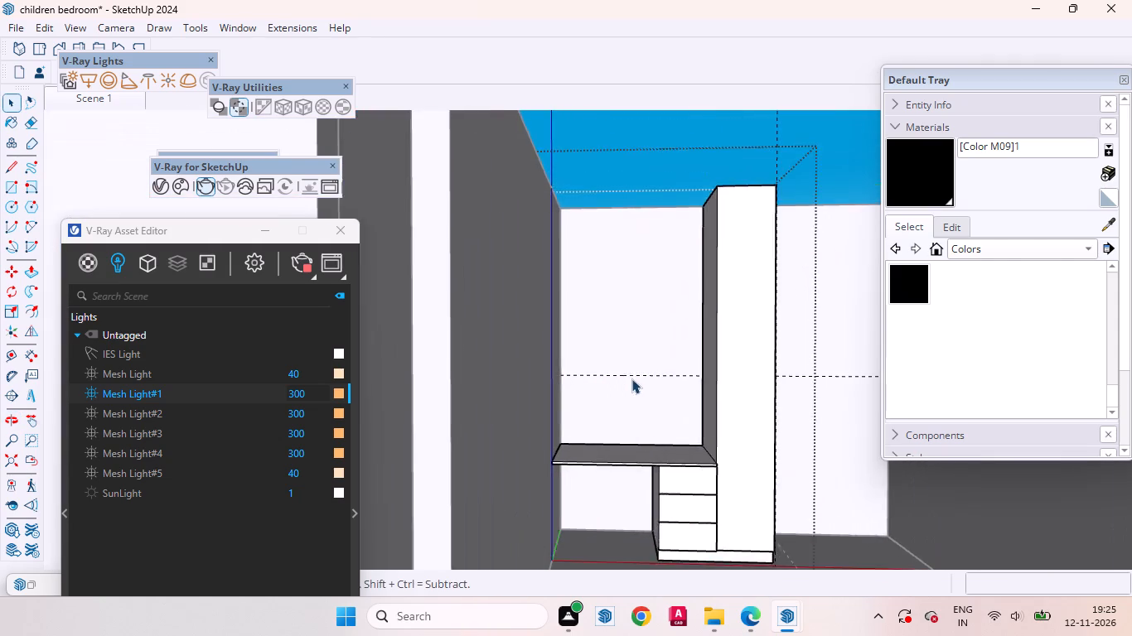
{"action": "scroll", "coordinate": [631, 378], "scroll_direction": "up", "scroll_amount": 2}
{"action": "middle_click_drag", "start_coordinate": [672, 377], "coordinate": [660, 405]}
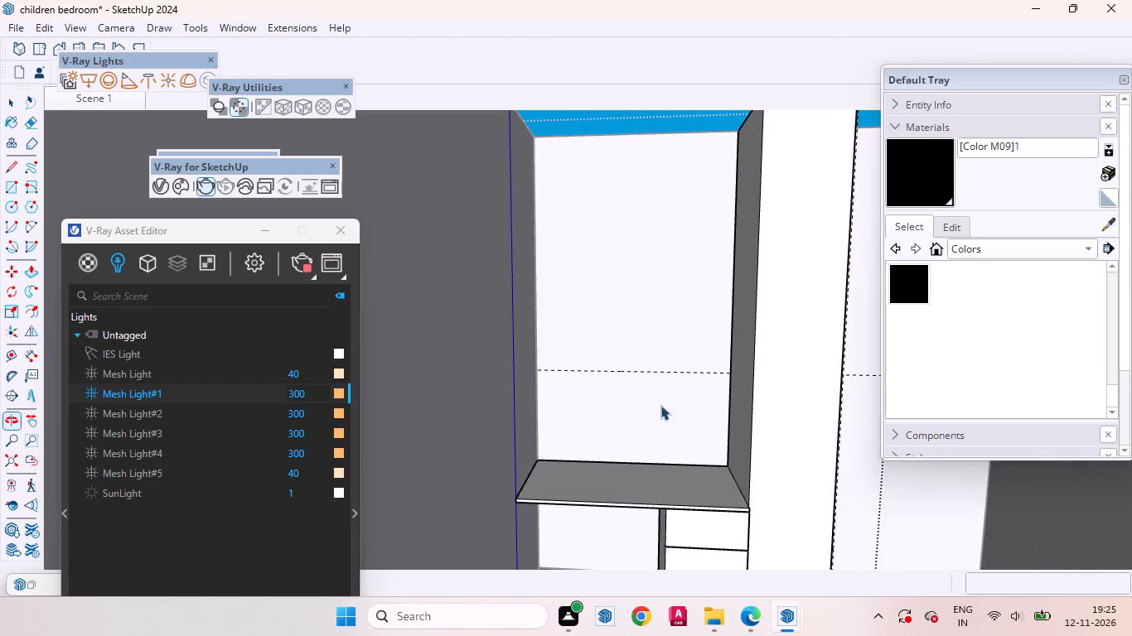
{"action": "scroll", "coordinate": [646, 411], "scroll_direction": "down", "scroll_amount": 12}
{"action": "scroll", "coordinate": [667, 455], "scroll_direction": "up", "scroll_amount": 6}
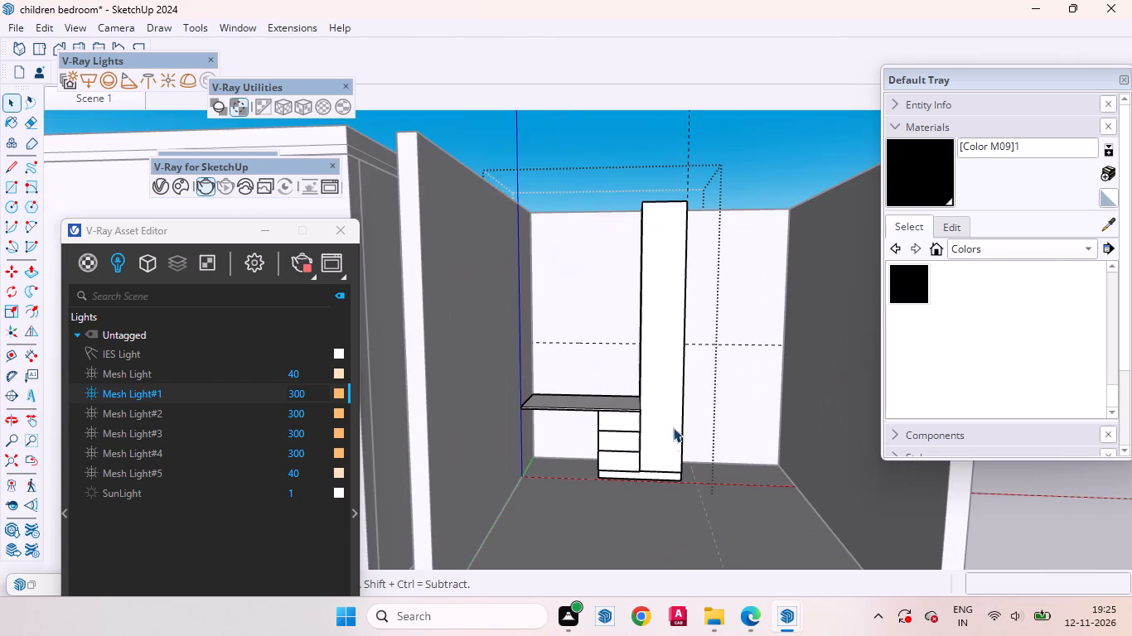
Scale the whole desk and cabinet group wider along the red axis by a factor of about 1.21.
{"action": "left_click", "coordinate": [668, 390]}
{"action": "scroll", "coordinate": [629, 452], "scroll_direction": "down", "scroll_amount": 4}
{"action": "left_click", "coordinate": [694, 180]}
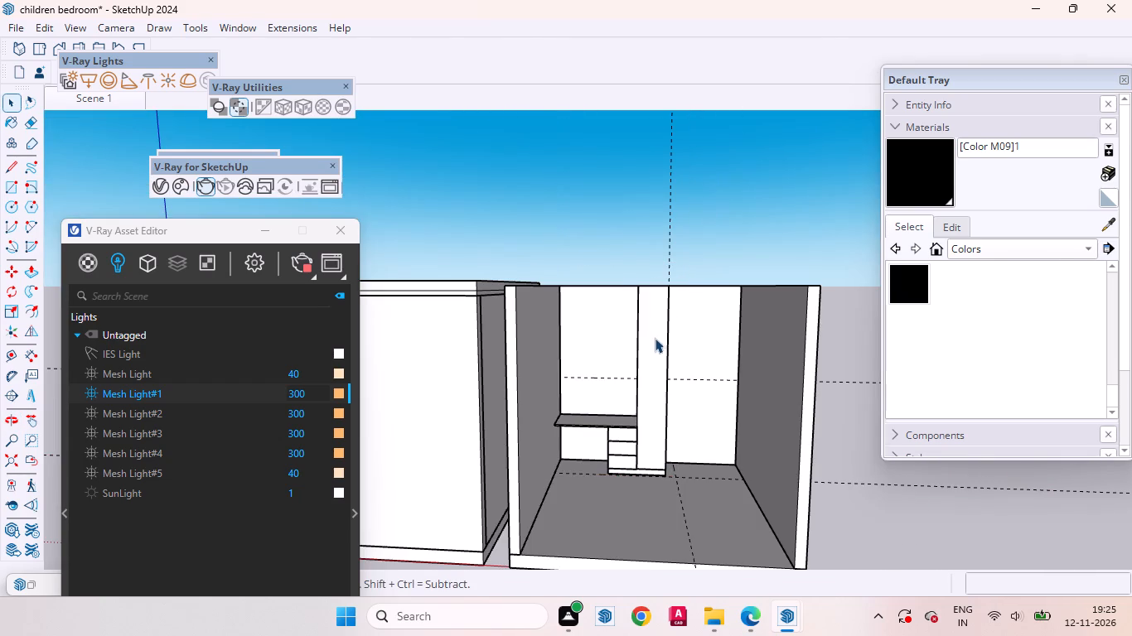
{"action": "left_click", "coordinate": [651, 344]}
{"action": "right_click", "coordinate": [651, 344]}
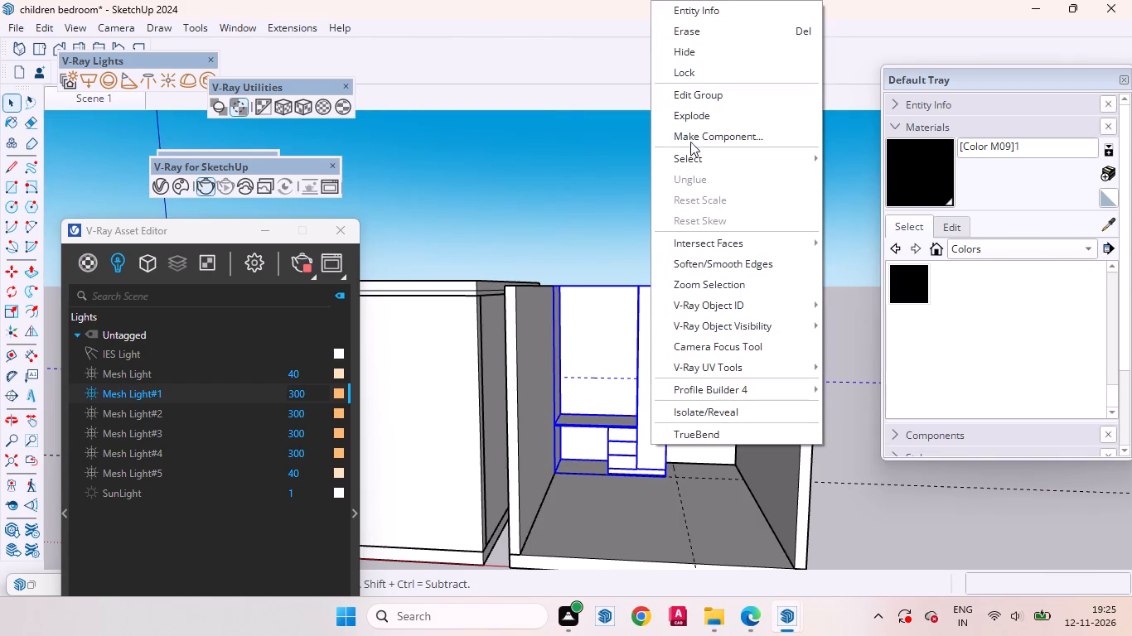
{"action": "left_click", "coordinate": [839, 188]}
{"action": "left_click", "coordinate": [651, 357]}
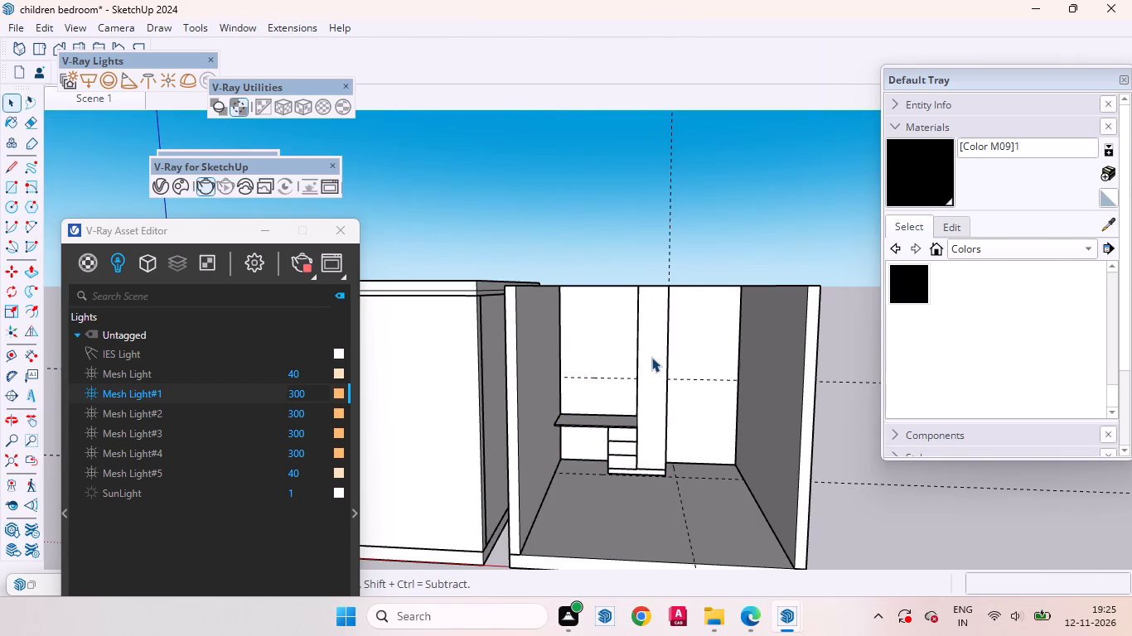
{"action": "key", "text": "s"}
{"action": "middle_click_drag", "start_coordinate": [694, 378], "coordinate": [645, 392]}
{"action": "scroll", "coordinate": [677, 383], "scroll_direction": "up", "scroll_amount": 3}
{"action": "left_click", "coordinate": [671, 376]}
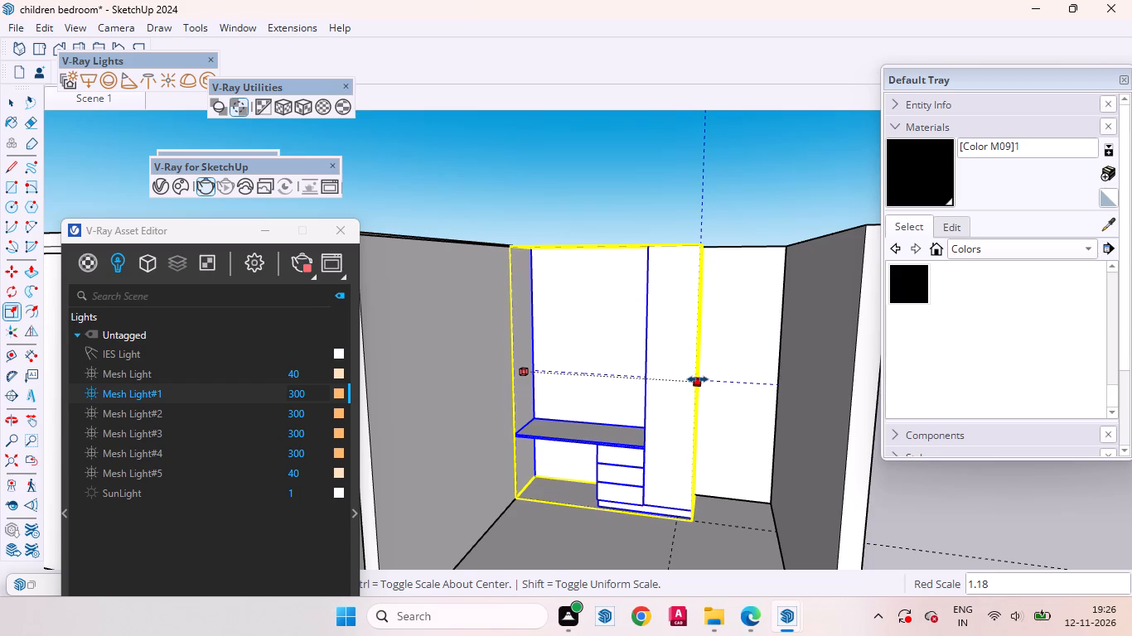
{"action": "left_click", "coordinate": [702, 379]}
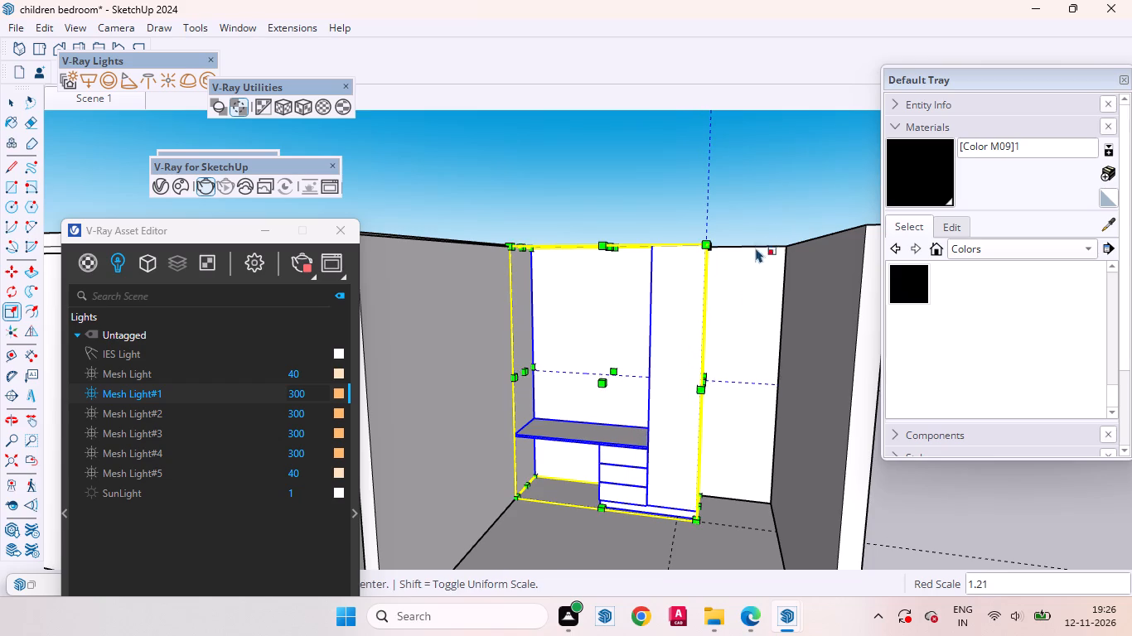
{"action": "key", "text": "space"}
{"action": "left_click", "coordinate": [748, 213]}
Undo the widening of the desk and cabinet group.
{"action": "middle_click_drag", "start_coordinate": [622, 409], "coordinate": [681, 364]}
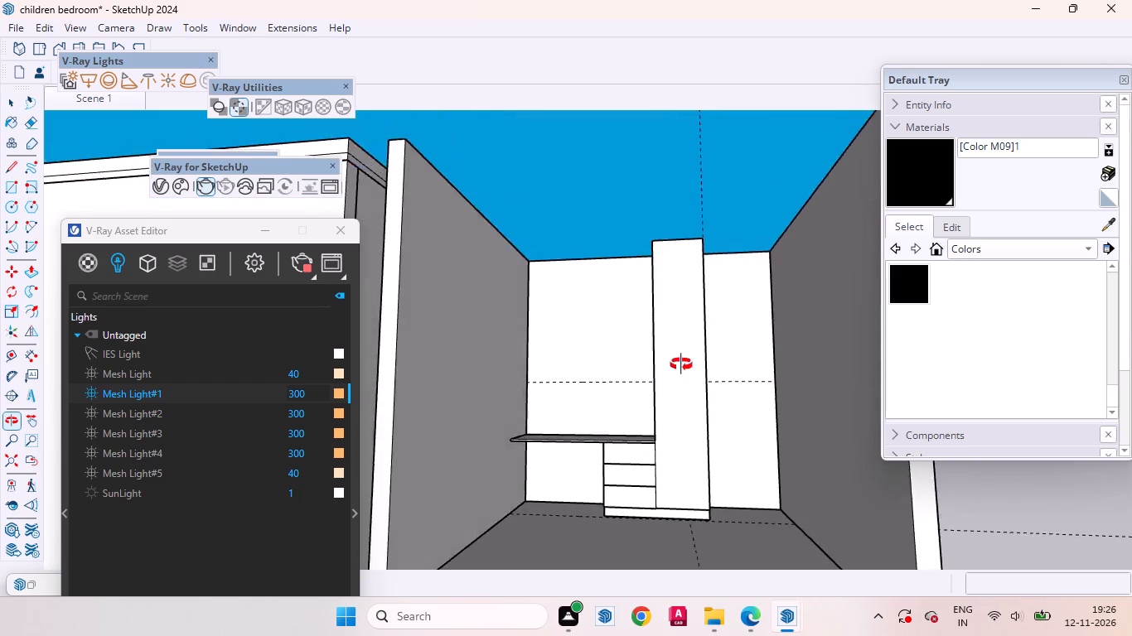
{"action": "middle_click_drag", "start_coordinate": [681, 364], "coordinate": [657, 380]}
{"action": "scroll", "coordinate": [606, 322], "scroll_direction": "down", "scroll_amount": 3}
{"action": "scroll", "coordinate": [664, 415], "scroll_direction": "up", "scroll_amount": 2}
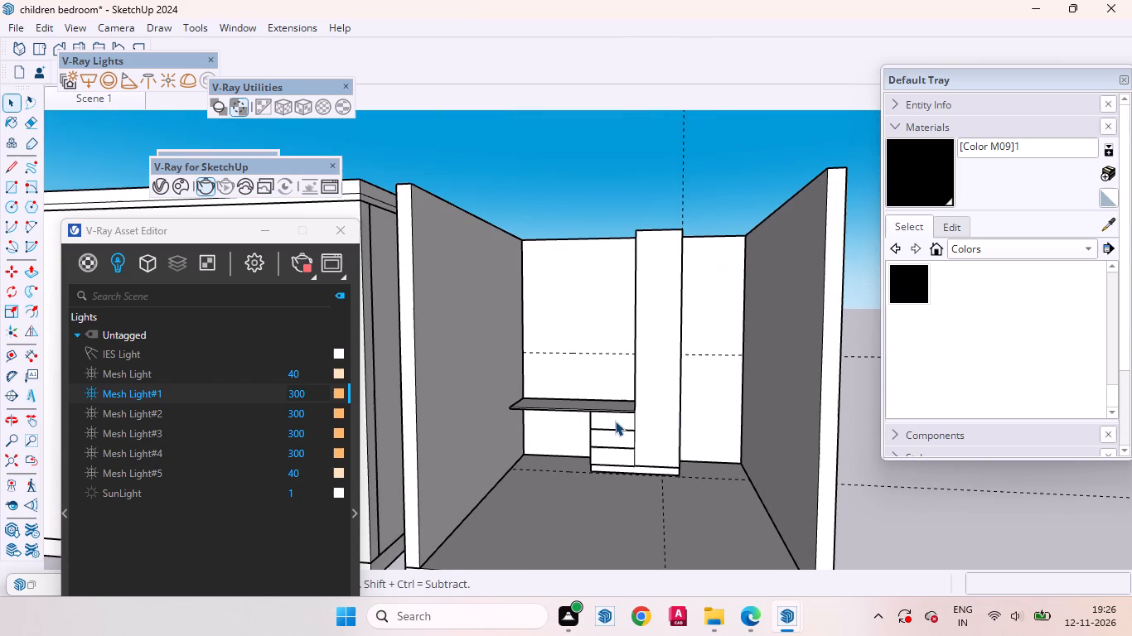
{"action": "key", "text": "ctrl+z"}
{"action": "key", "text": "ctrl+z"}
Erase the entire desk and cabinet group from the room.
{"action": "left_click", "coordinate": [633, 388]}
{"action": "right_click", "coordinate": [638, 388]}
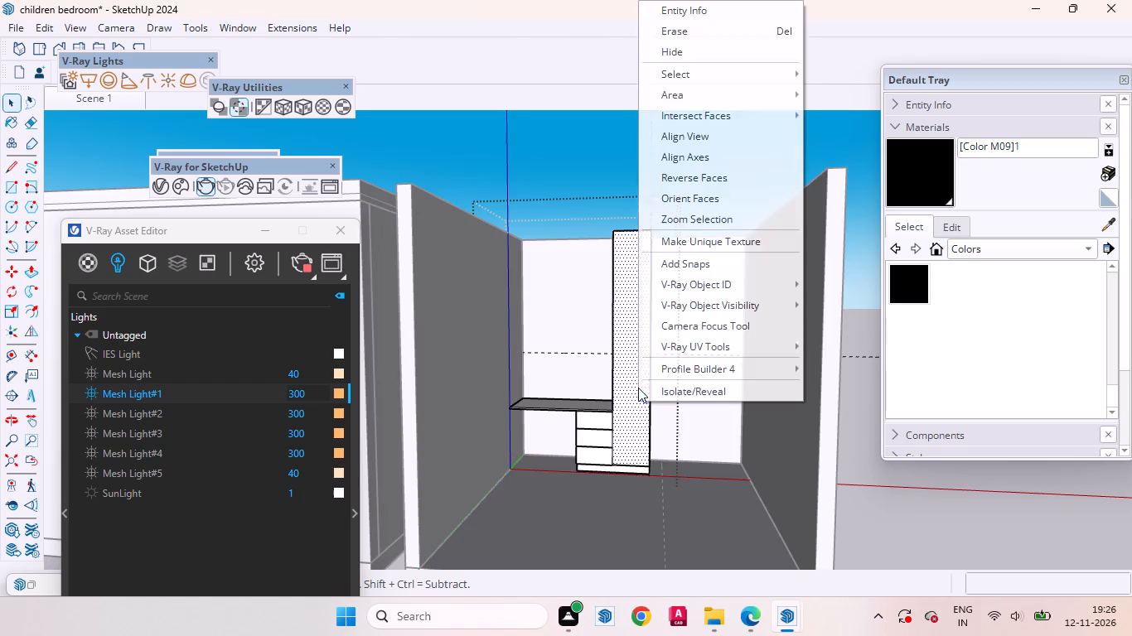
{"action": "left_click", "coordinate": [594, 163]}
{"action": "left_click", "coordinate": [618, 341]}
{"action": "right_click", "coordinate": [618, 341]}
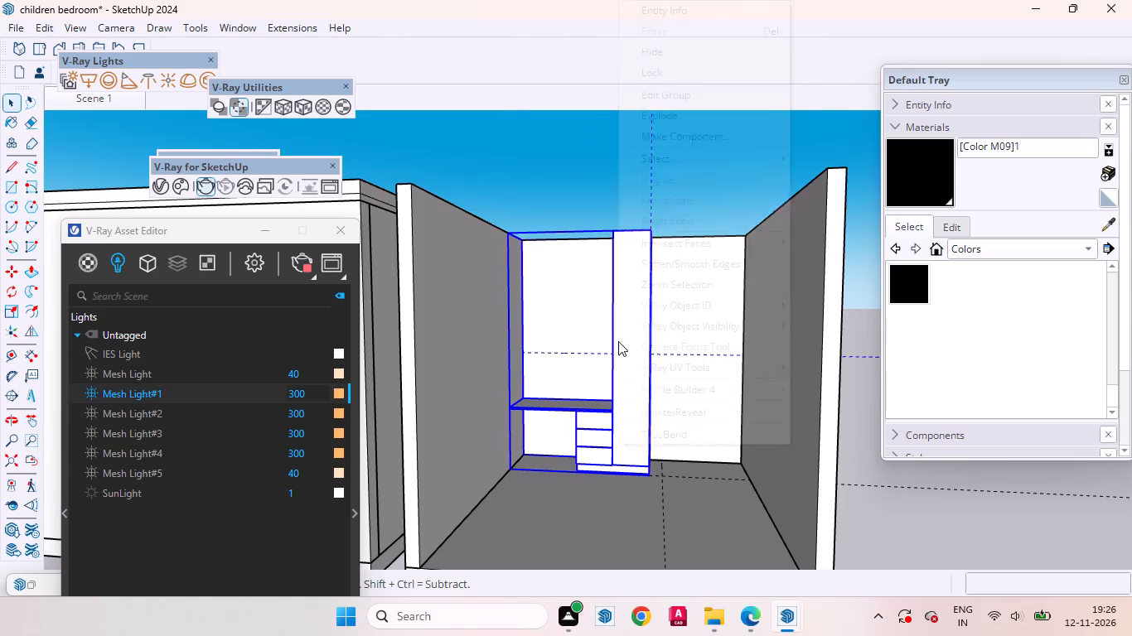
{"action": "left_click", "coordinate": [651, 31]}
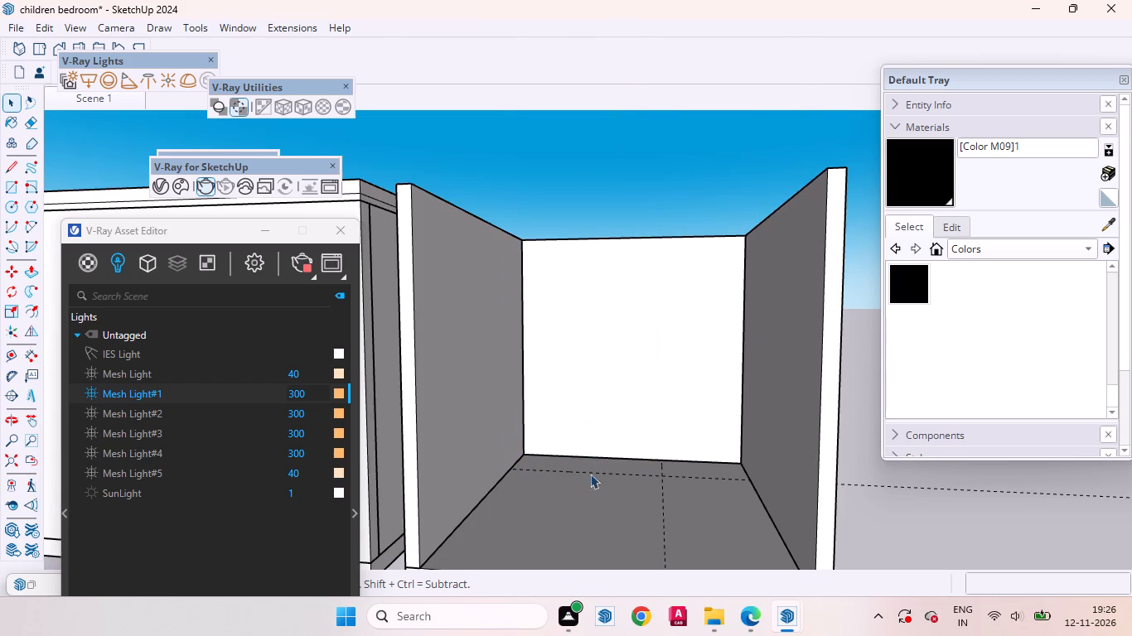
Place a guide line on the floor 7' from the base of the left side wall.
{"action": "scroll", "coordinate": [597, 508], "scroll_direction": "down", "scroll_amount": 3}
{"action": "middle_click_drag", "start_coordinate": [636, 497], "coordinate": [622, 635]}
{"action": "scroll", "coordinate": [615, 426], "scroll_direction": "up", "scroll_amount": 3}
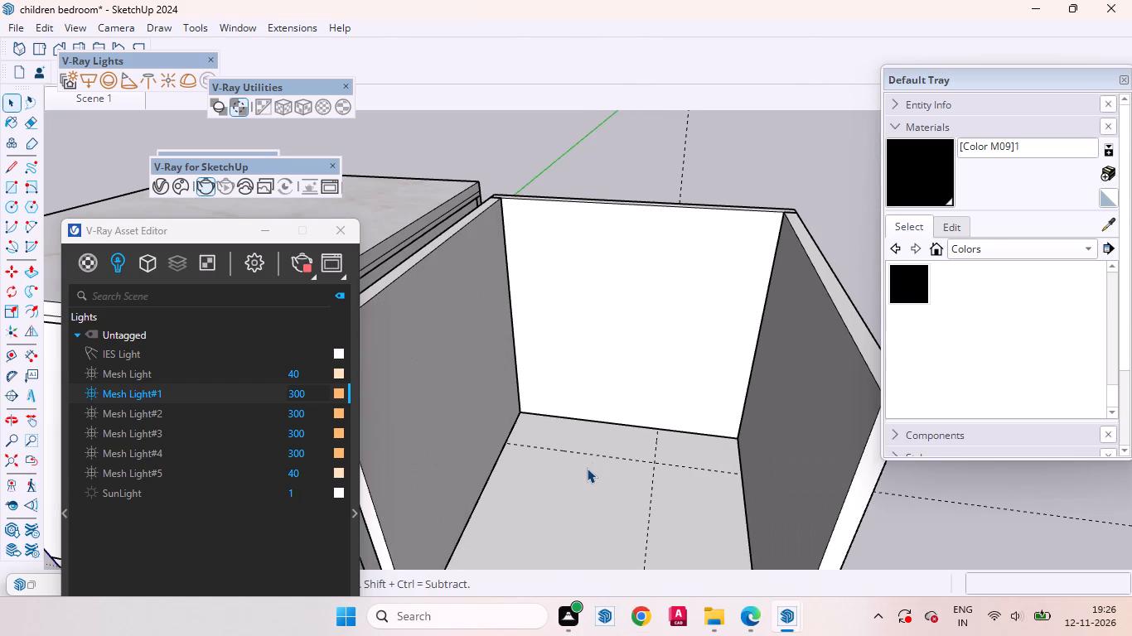
{"action": "key", "text": "r"}
{"action": "scroll", "coordinate": [552, 457], "scroll_direction": "up", "scroll_amount": 4}
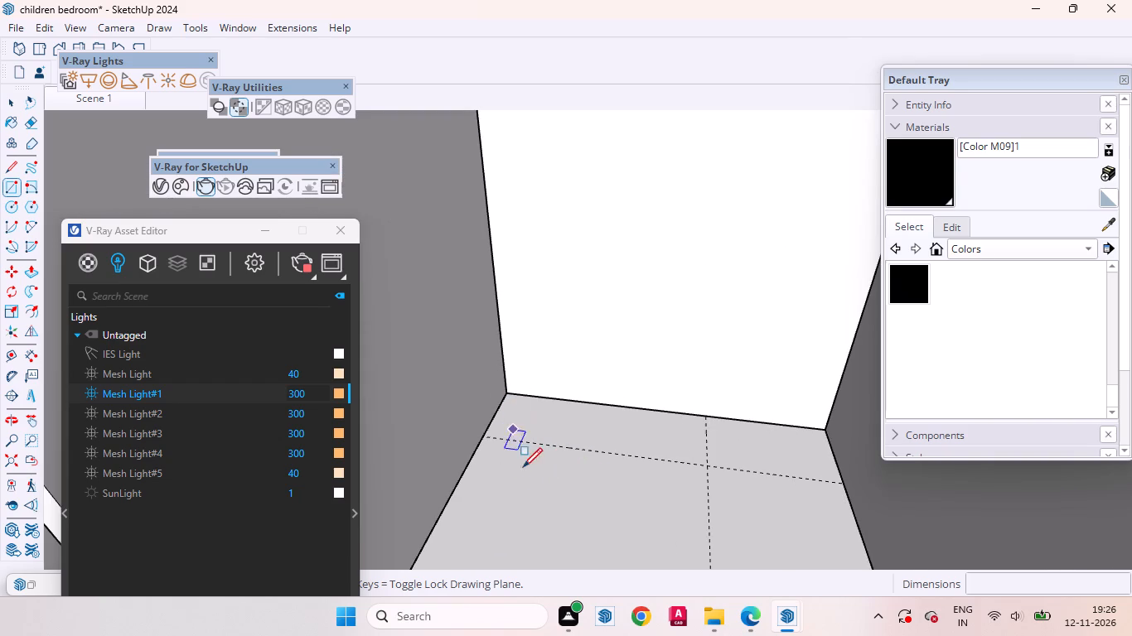
{"action": "key", "text": "space"}
{"action": "key", "text": "t"}
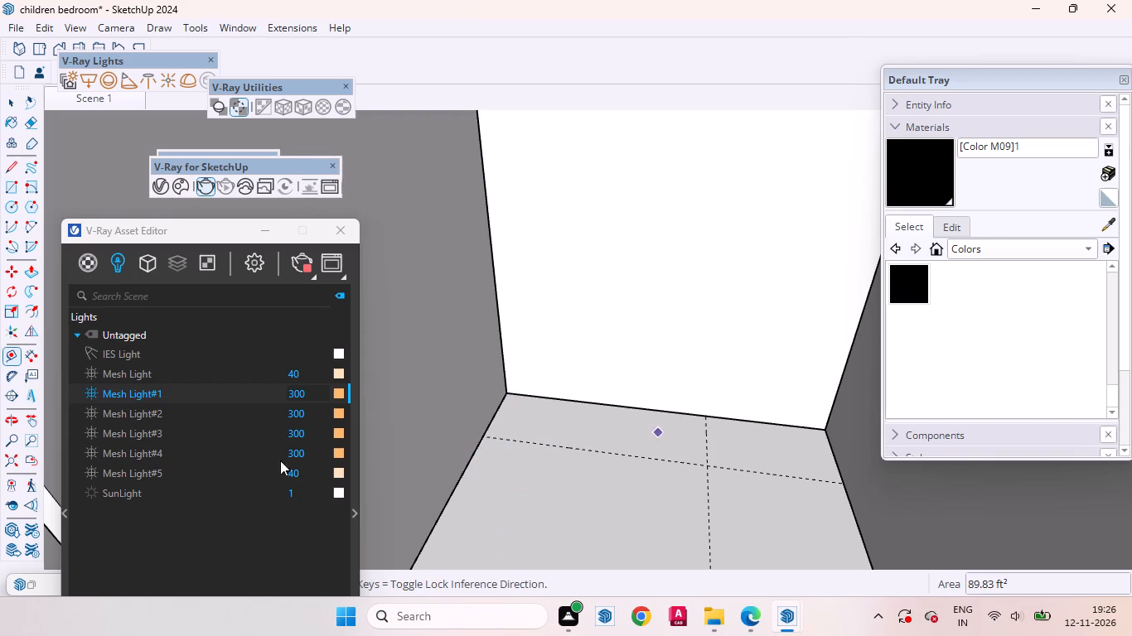
{"action": "left_click", "coordinate": [461, 472]}
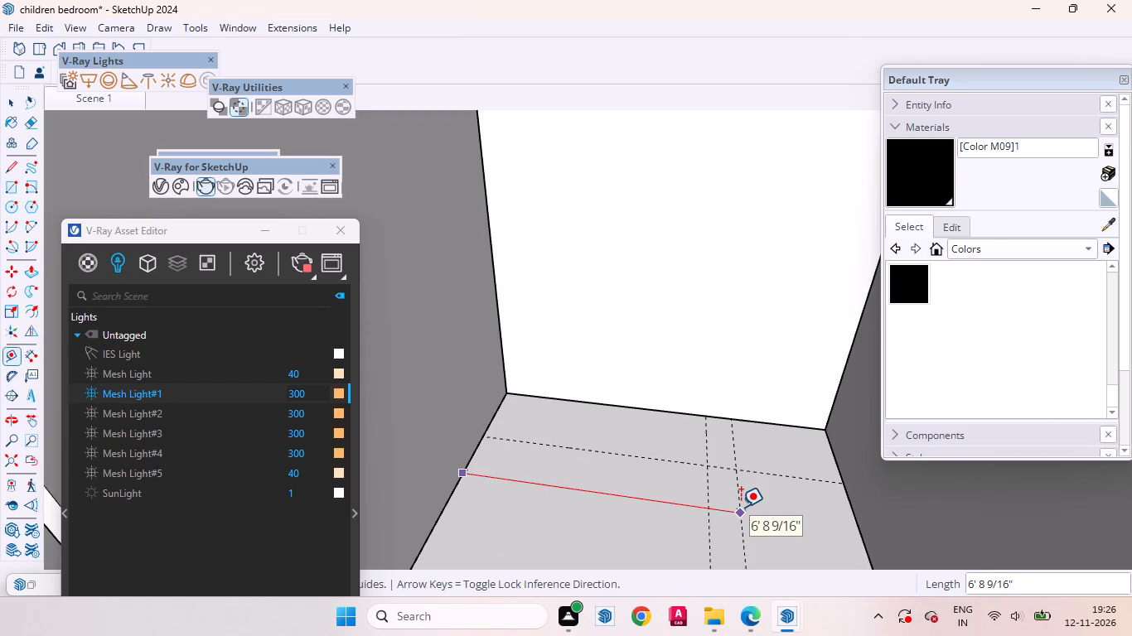
{"action": "type", "text": "7'"}
{"action": "key", "text": "Return"}
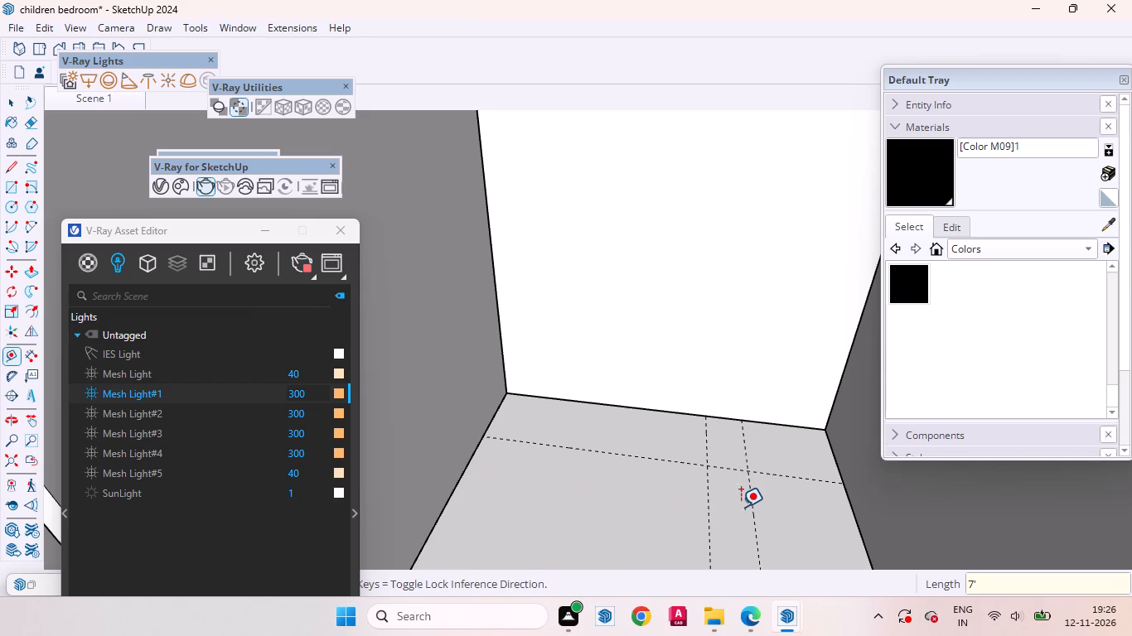
{"action": "key", "text": "space"}
Within a new group, draw a 7' by 2' floor rectangle from the guide intersection to the room's rear left corner.
{"action": "scroll", "coordinate": [565, 506], "scroll_direction": "down", "scroll_amount": 9}
{"action": "middle_click_drag", "start_coordinate": [649, 497], "coordinate": [618, 577]}
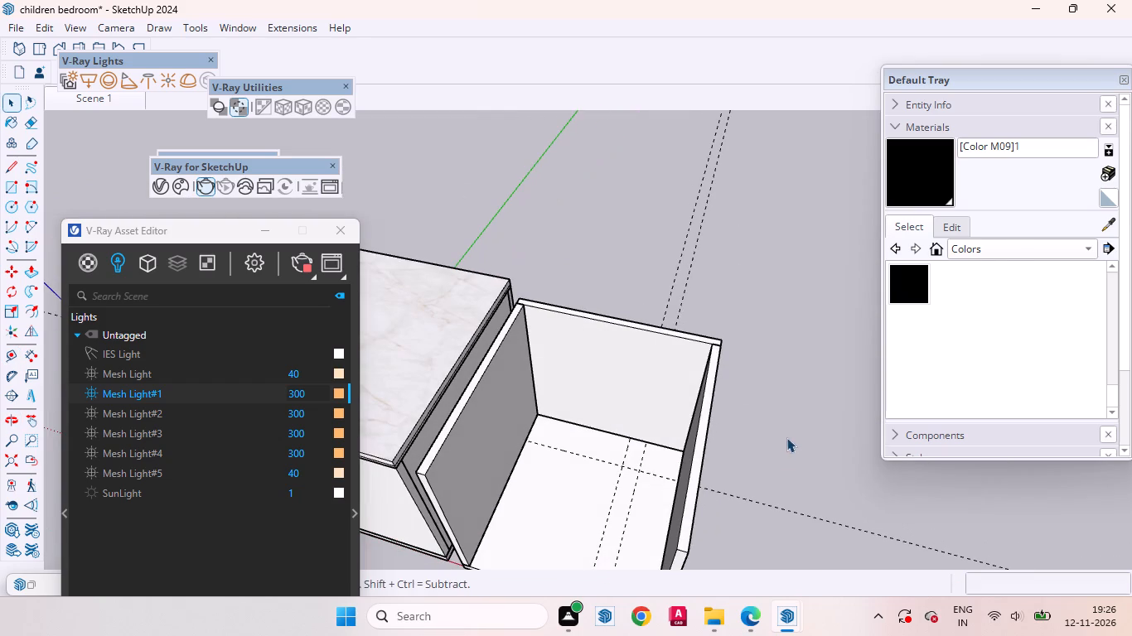
{"action": "right_click", "coordinate": [783, 436]}
{"action": "left_click", "coordinate": [837, 484]}
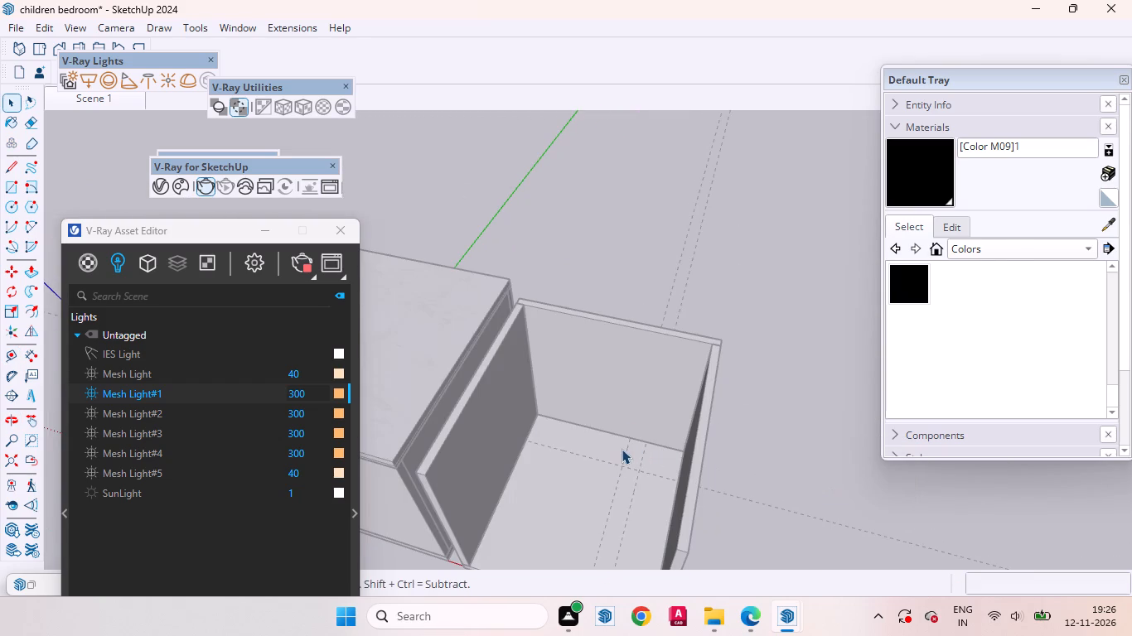
{"action": "key", "text": "r"}
{"action": "left_click", "coordinate": [640, 471]}
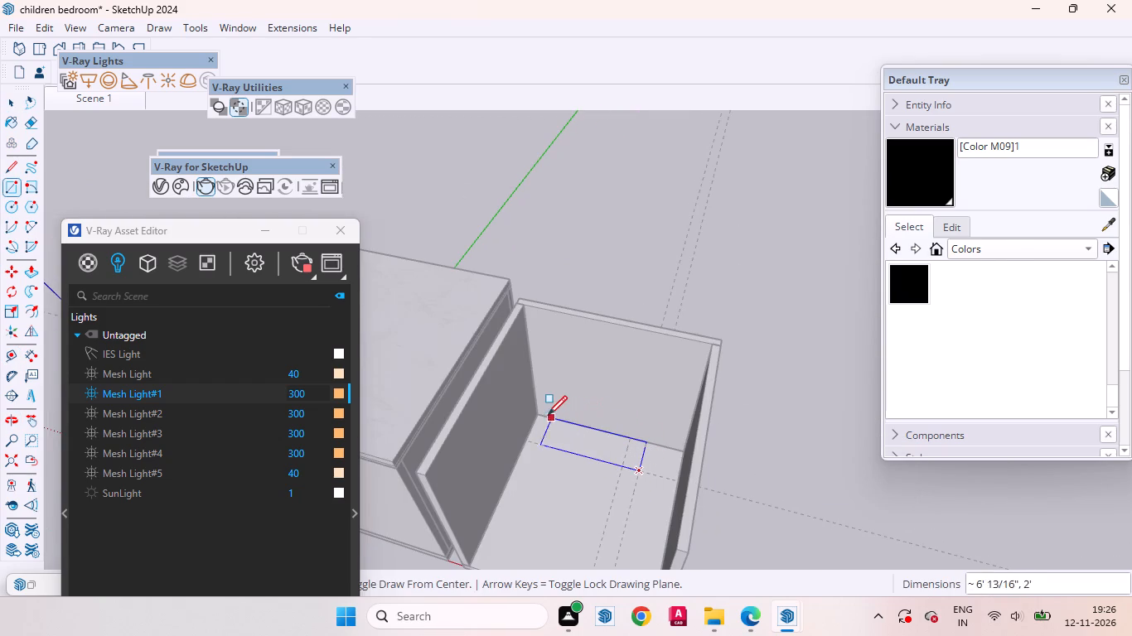
{"action": "left_click", "coordinate": [539, 415]}
Extrude the floor rectangle upward 2' 6" into a box for the new desk unit.
{"action": "key", "text": "p"}
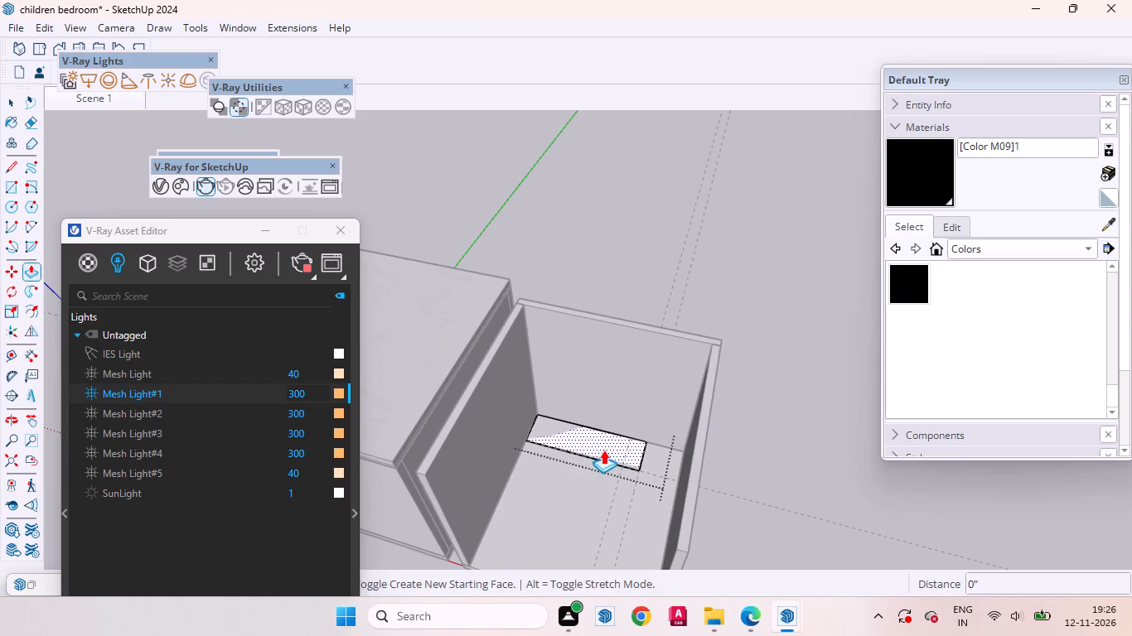
{"action": "left_click", "coordinate": [604, 446]}
{"action": "type", "text": "2'"}
{"action": "key", "text": "6"}
{"action": "key", "text": "Return"}
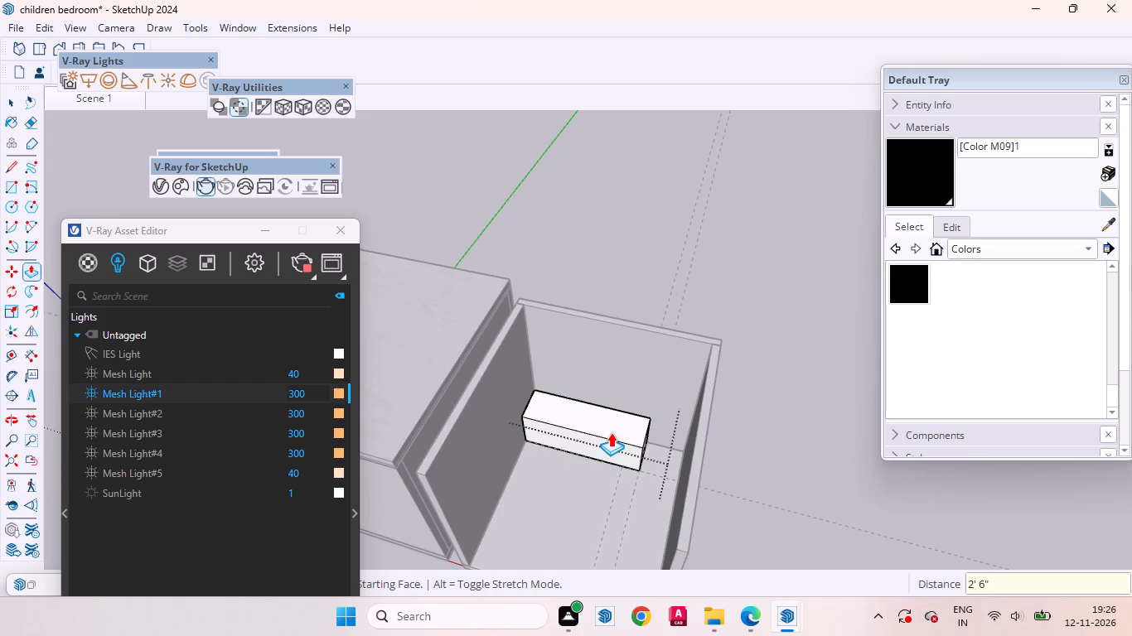
{"action": "key", "text": "space"}
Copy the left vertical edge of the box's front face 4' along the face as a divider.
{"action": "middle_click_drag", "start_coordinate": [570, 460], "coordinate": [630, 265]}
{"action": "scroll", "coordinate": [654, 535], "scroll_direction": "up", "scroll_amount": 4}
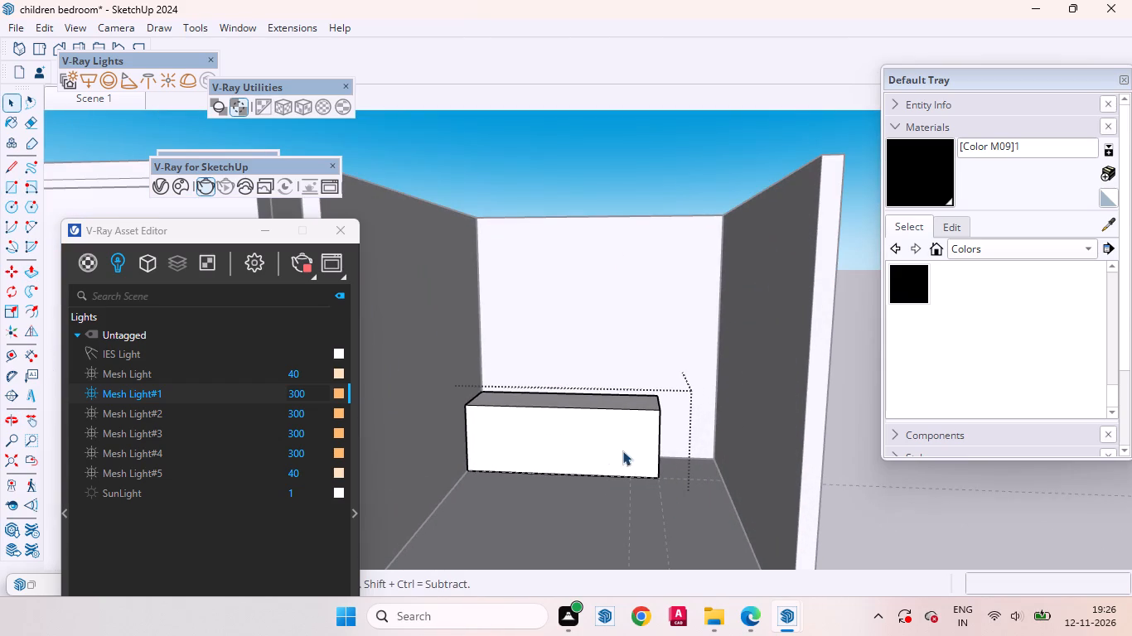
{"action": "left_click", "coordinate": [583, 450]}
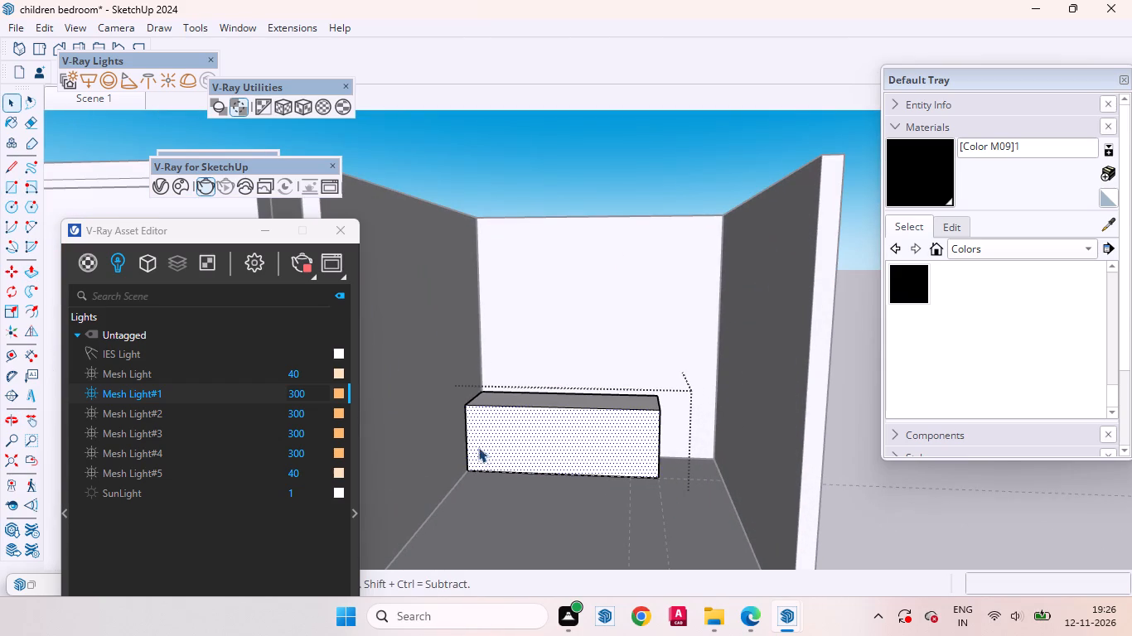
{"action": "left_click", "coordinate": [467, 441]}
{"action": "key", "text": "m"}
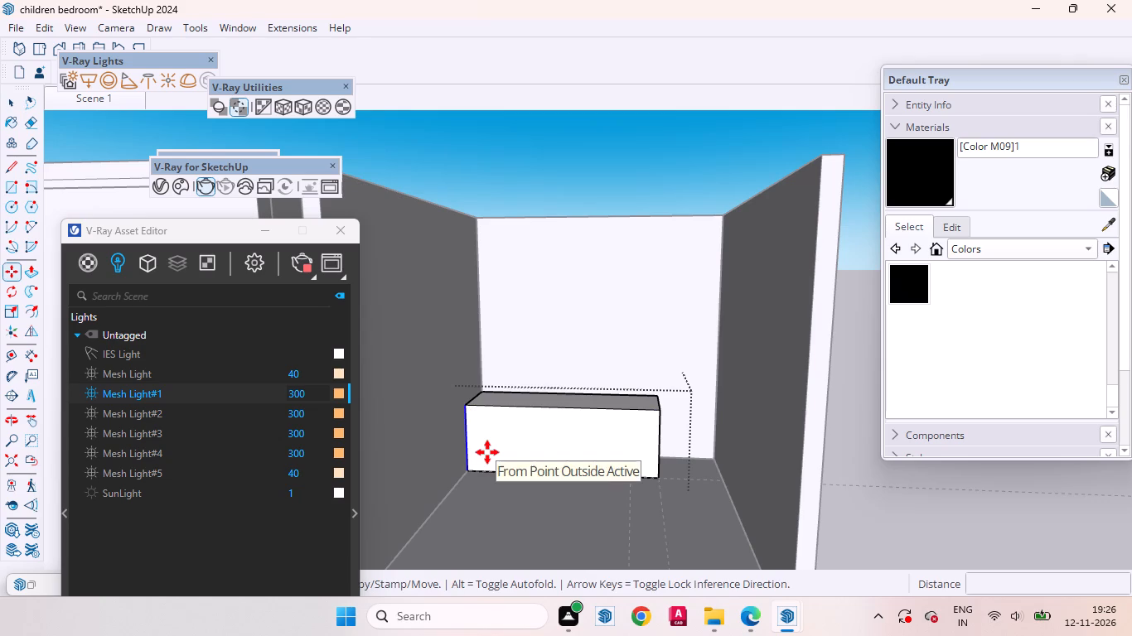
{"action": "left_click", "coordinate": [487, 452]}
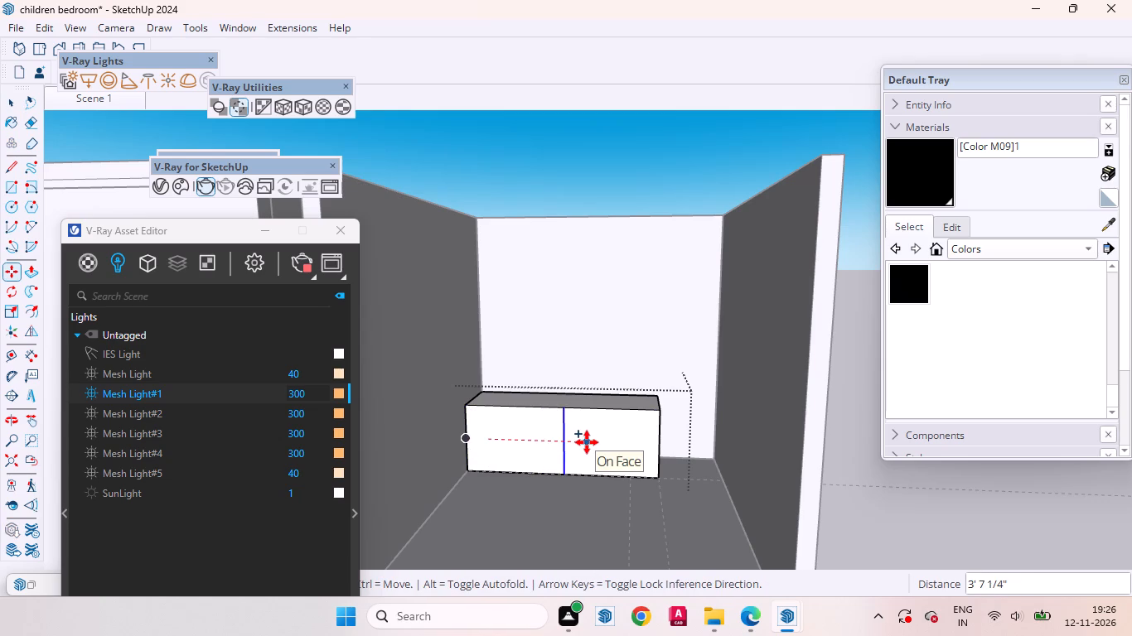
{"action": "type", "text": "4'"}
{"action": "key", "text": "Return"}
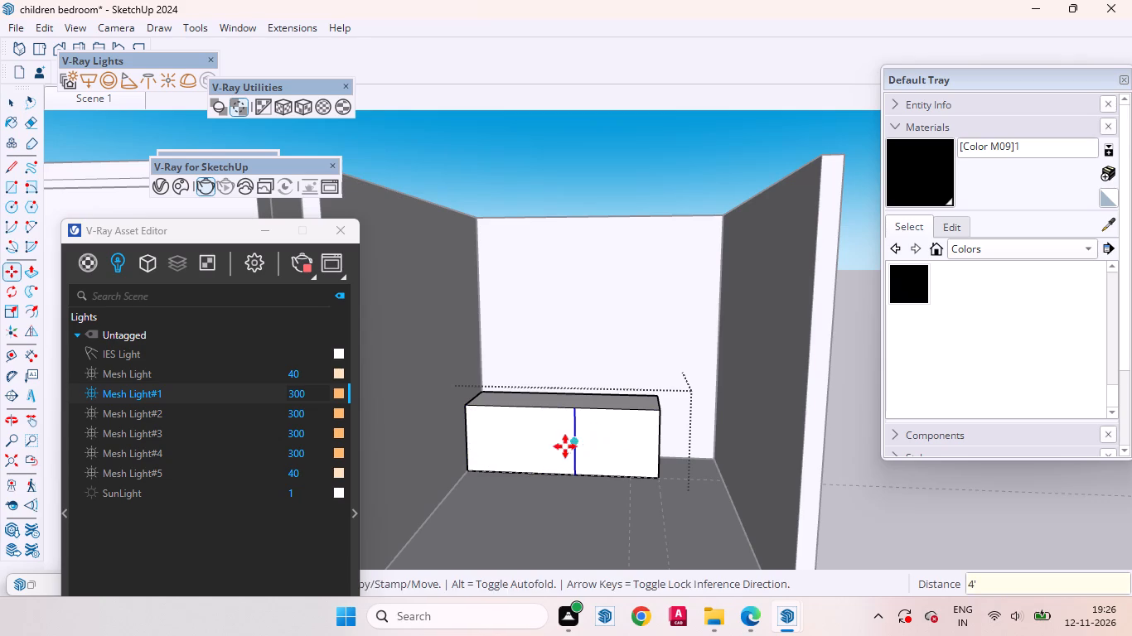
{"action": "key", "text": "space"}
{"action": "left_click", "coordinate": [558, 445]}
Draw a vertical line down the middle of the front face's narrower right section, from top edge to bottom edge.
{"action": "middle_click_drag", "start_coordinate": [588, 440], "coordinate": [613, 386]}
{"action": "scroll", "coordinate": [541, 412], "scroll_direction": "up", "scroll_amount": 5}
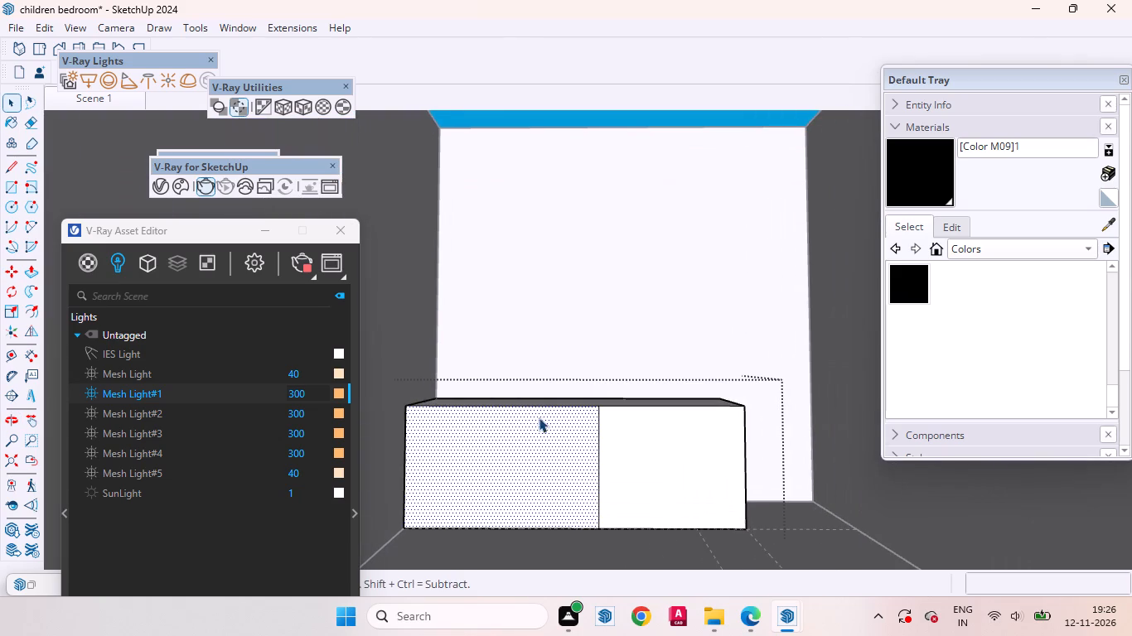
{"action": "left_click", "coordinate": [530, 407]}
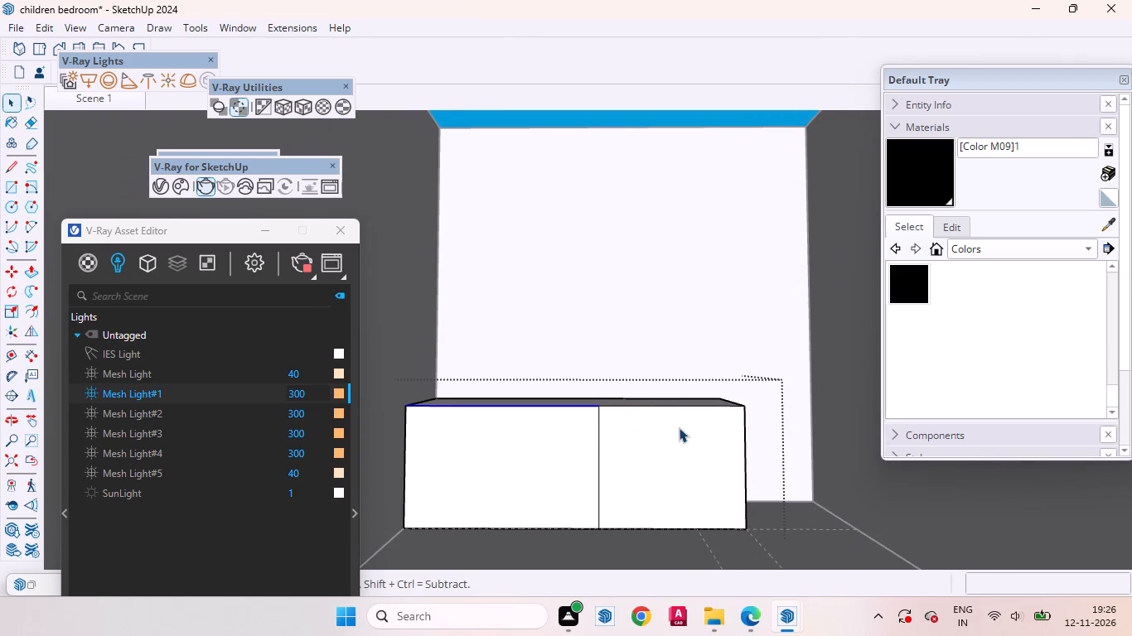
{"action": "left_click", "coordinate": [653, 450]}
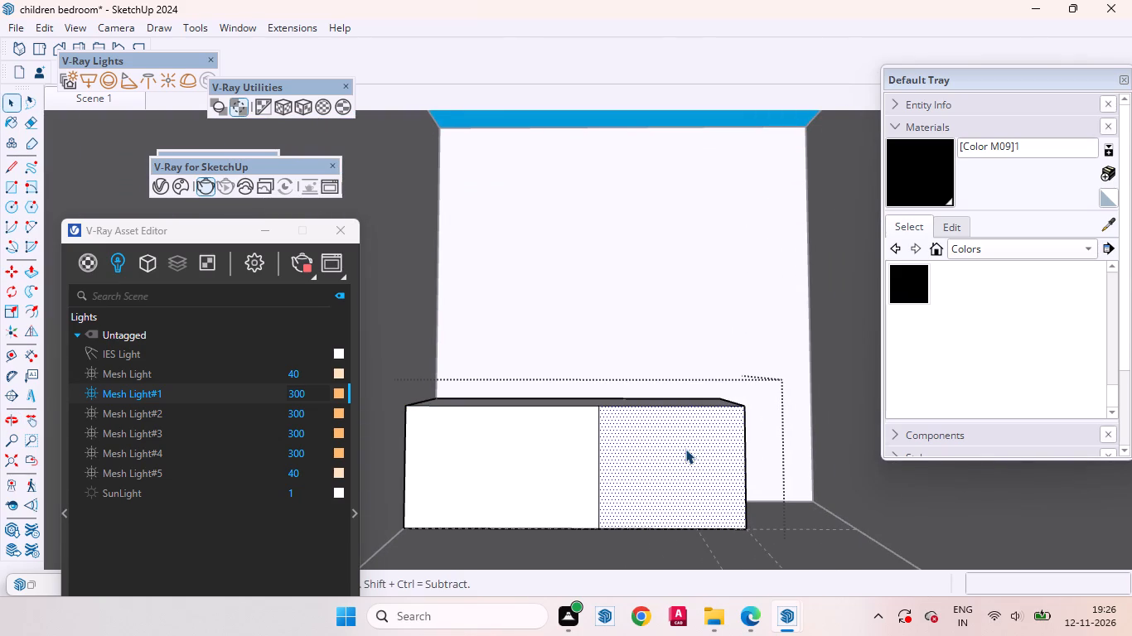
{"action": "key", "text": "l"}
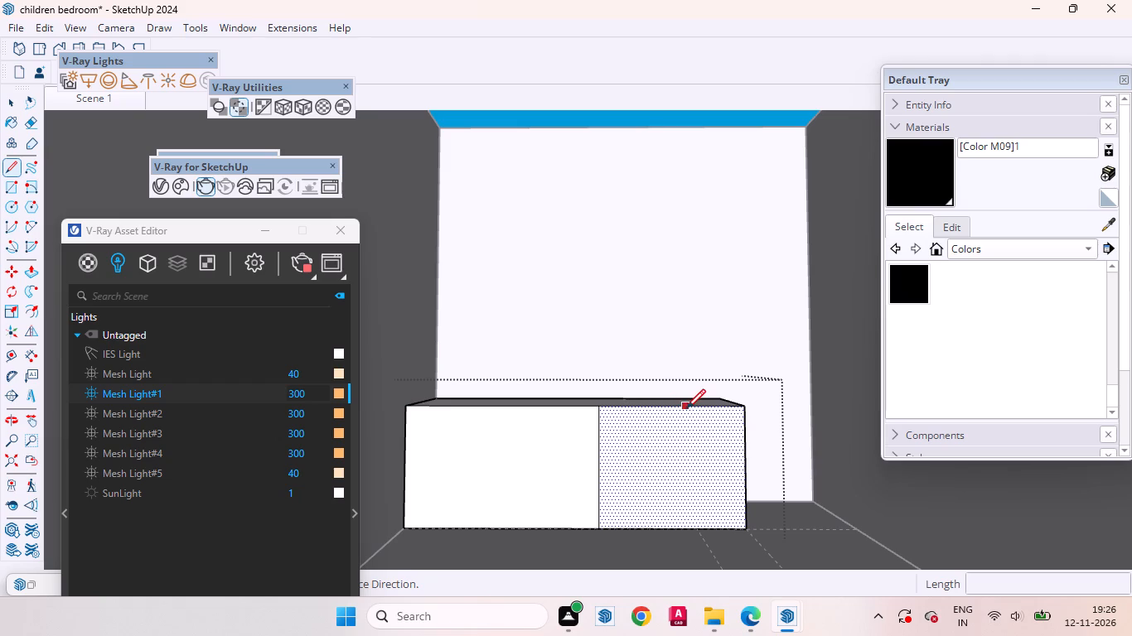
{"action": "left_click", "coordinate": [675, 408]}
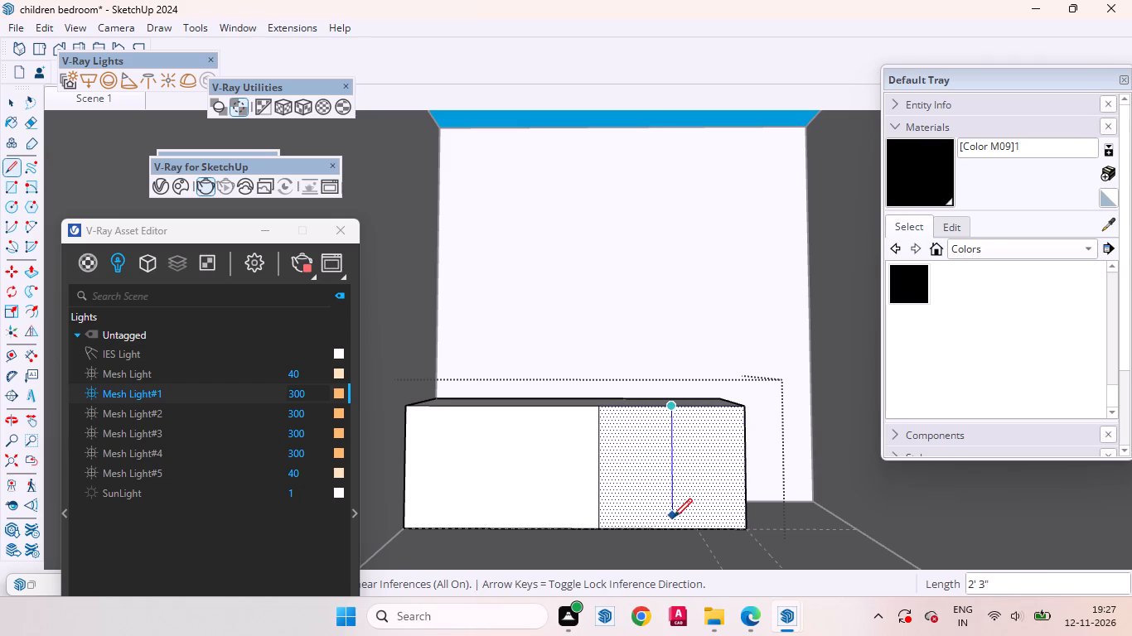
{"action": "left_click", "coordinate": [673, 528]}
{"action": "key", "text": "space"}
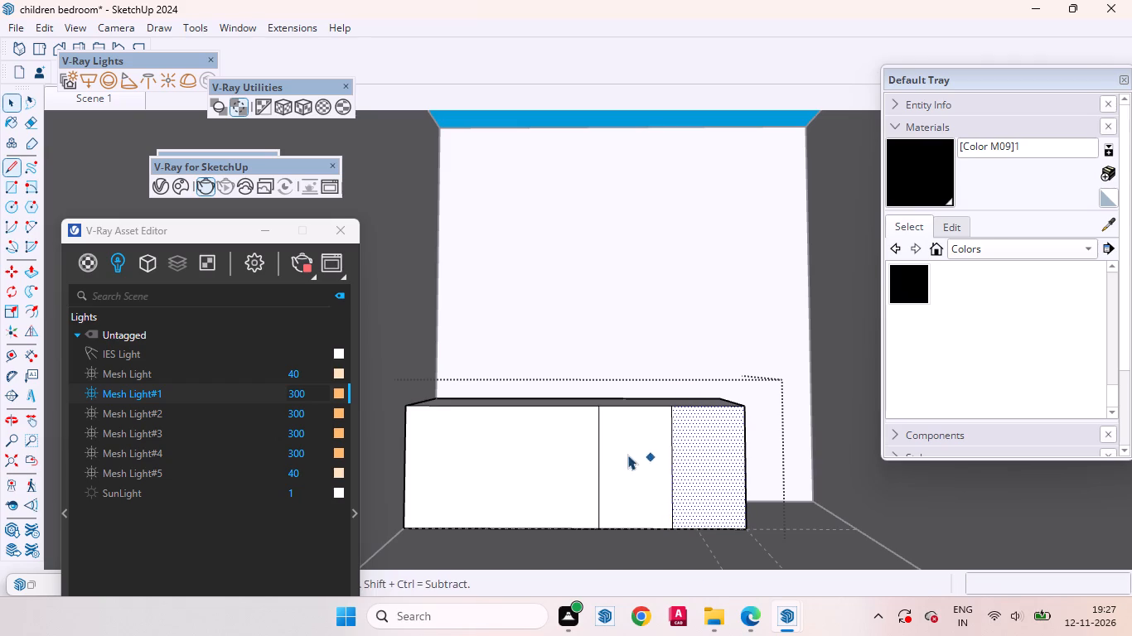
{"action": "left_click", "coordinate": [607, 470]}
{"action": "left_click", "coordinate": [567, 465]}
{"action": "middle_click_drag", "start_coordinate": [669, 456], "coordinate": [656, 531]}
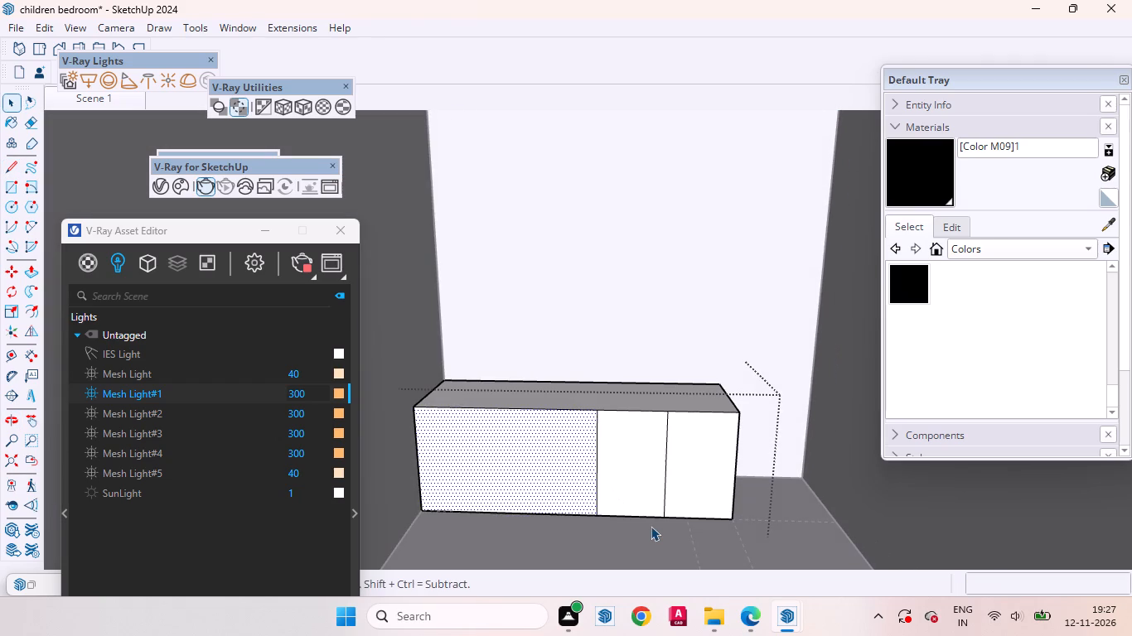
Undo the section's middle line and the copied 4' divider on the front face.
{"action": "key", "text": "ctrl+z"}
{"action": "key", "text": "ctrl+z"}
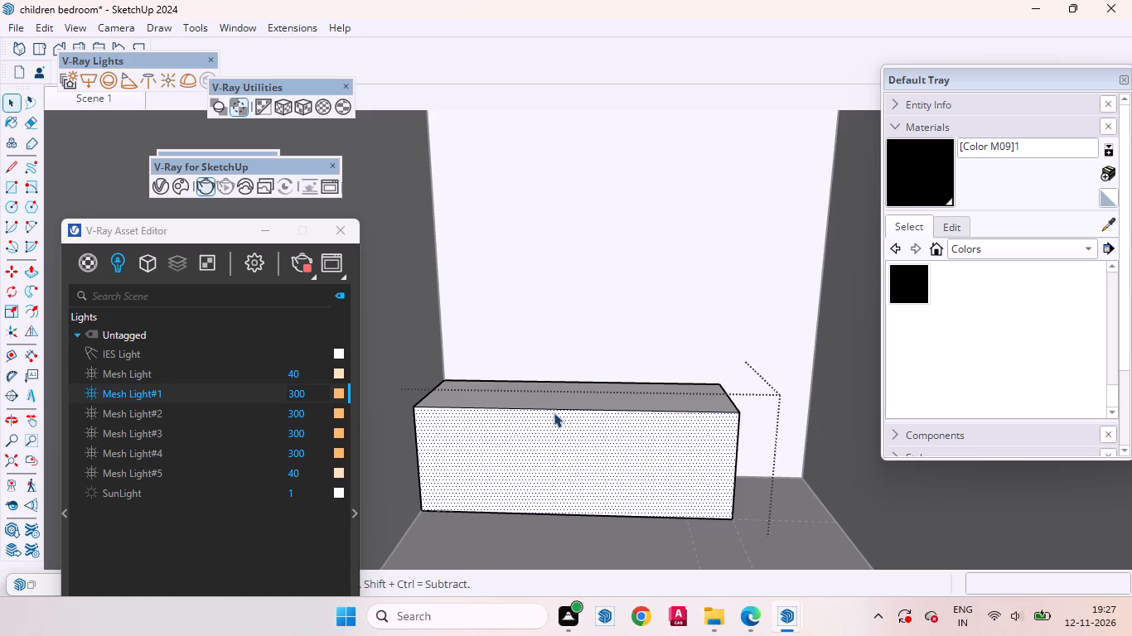
Divide the box's top front edge into 2 segments and draw a 2' 6" vertical line from its midpoint to the bottom edge.
{"action": "left_click", "coordinate": [553, 411]}
{"action": "right_click", "coordinate": [553, 411]}
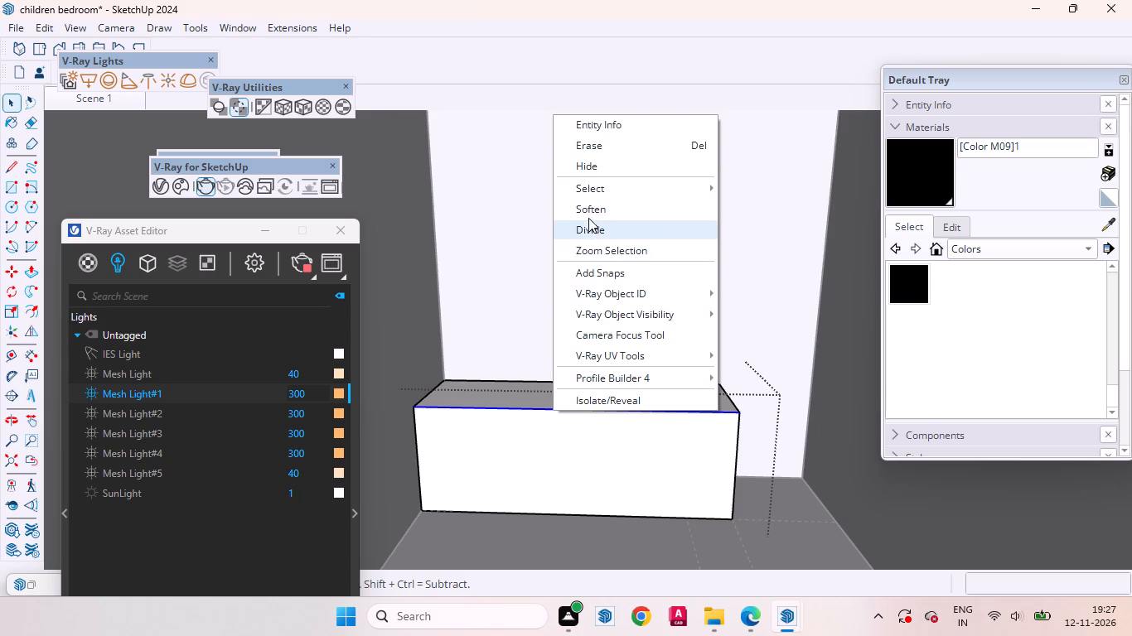
{"action": "left_click", "coordinate": [588, 232]}
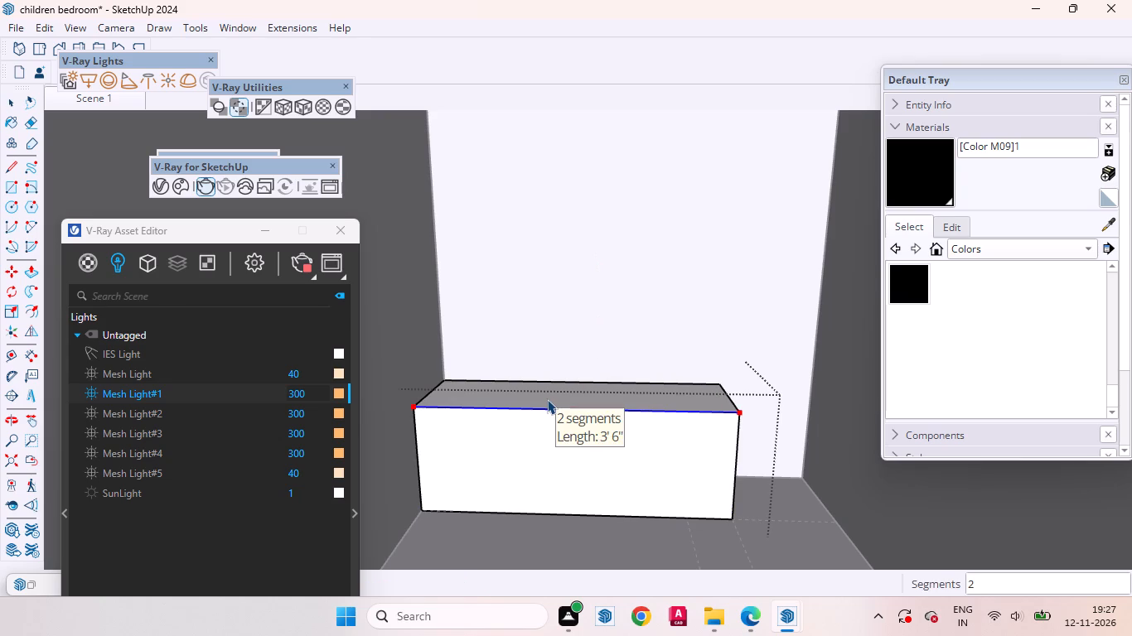
{"action": "left_click", "coordinate": [547, 399]}
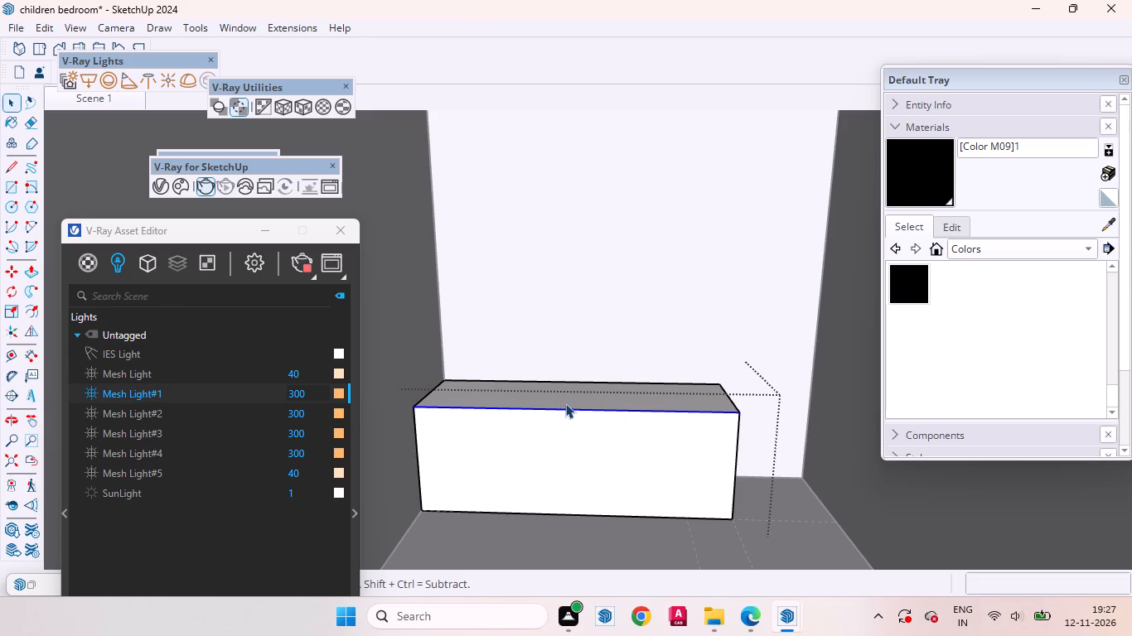
{"action": "key", "text": "space"}
{"action": "key", "text": "l"}
{"action": "left_click", "coordinate": [578, 408]}
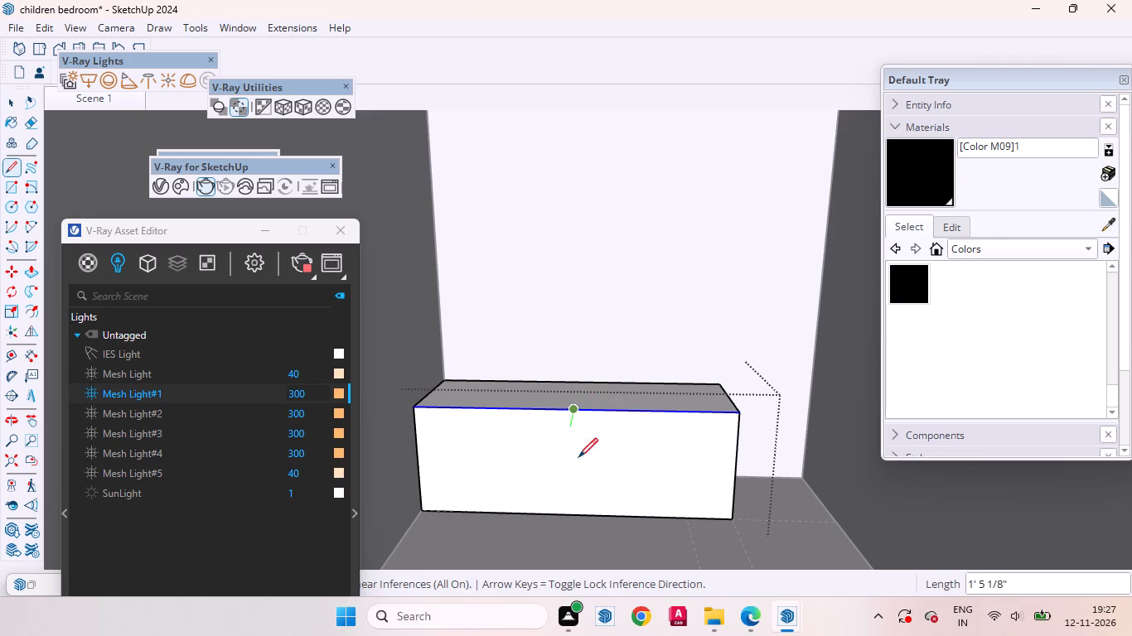
{"action": "left_click", "coordinate": [576, 514]}
{"action": "key", "text": "space"}
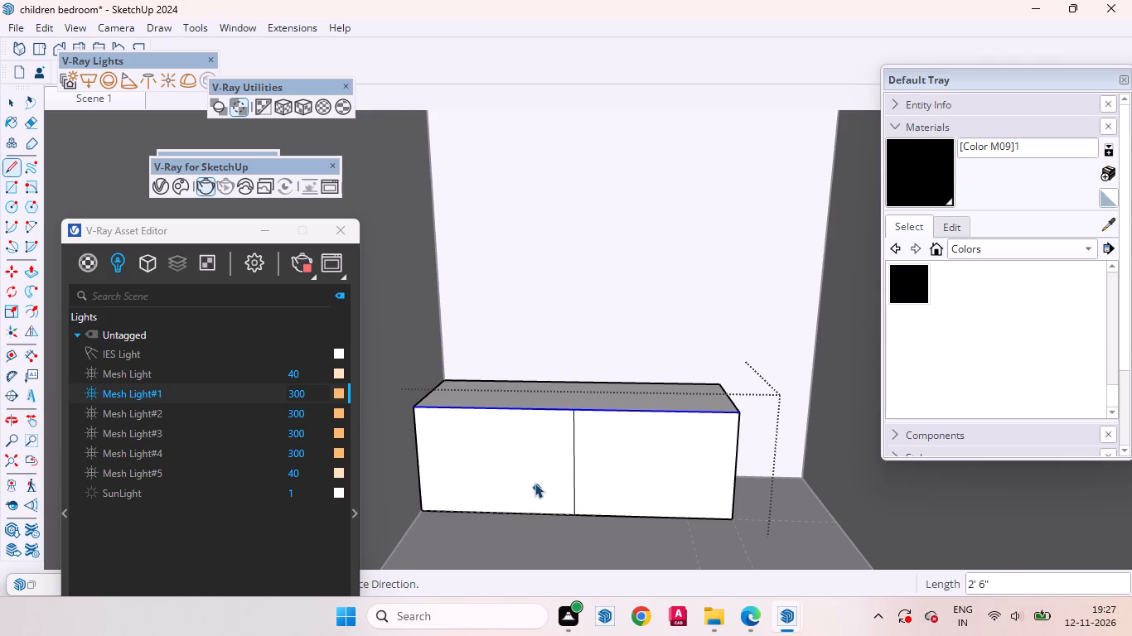
{"action": "left_click", "coordinate": [521, 479]}
Draw a 2' 6" vertical line down the middle of the front face's right half, splitting it into two equal sections.
{"action": "middle_click_drag", "start_coordinate": [522, 478], "coordinate": [508, 402]}
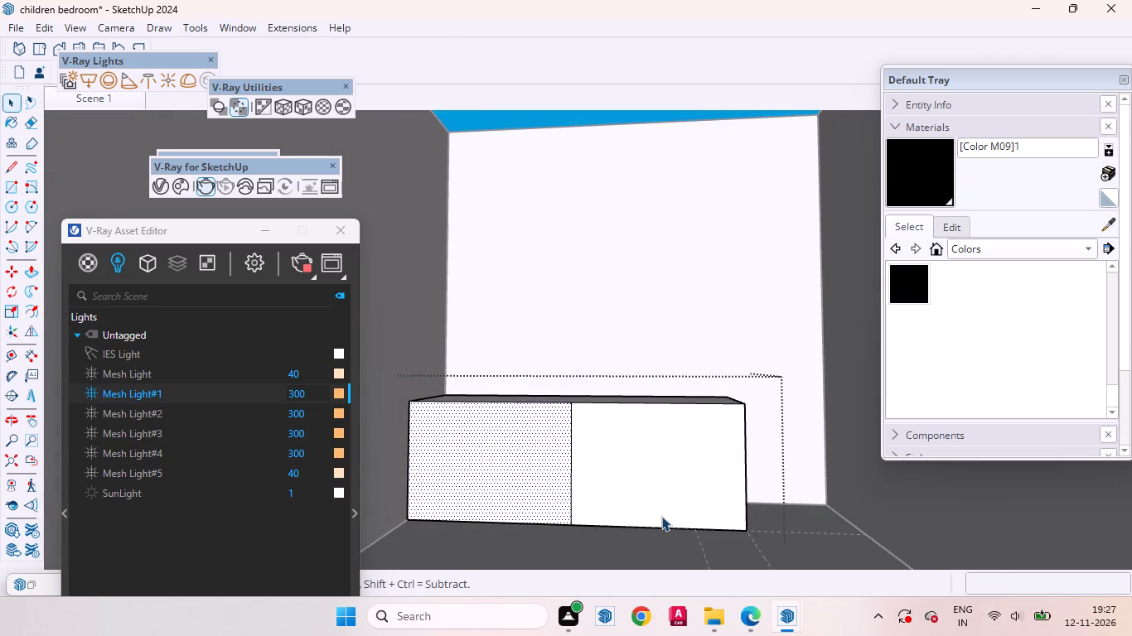
{"action": "key", "text": "l"}
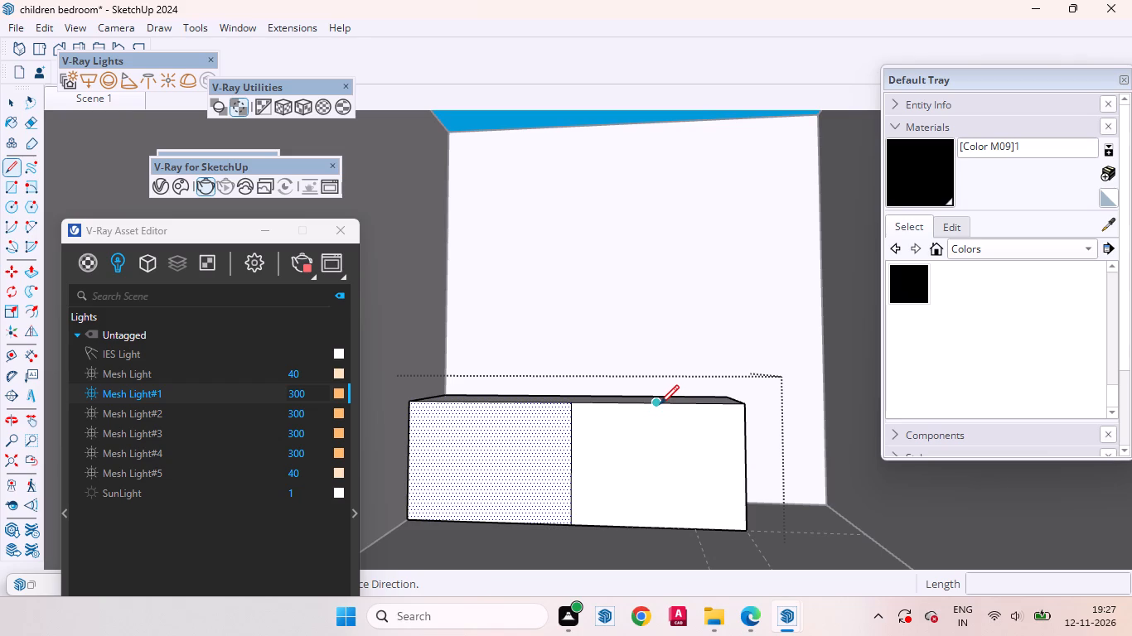
{"action": "left_click", "coordinate": [660, 404]}
{"action": "left_click", "coordinate": [654, 529]}
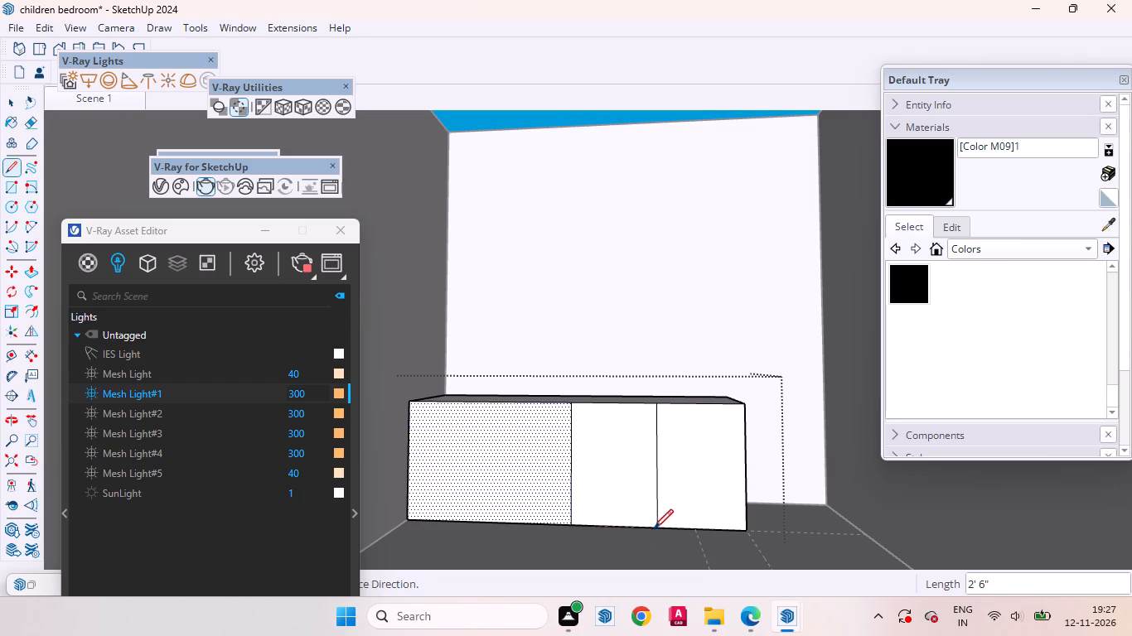
{"action": "key", "text": "space"}
{"action": "left_click", "coordinate": [631, 483]}
{"action": "left_click", "coordinate": [709, 478]}
Copy the top front edges of the left and middle sections 20 mm downward on the front face.
{"action": "middle_click_drag", "start_coordinate": [683, 484], "coordinate": [629, 609]}
{"action": "scroll", "coordinate": [634, 494], "scroll_direction": "down", "scroll_amount": 3}
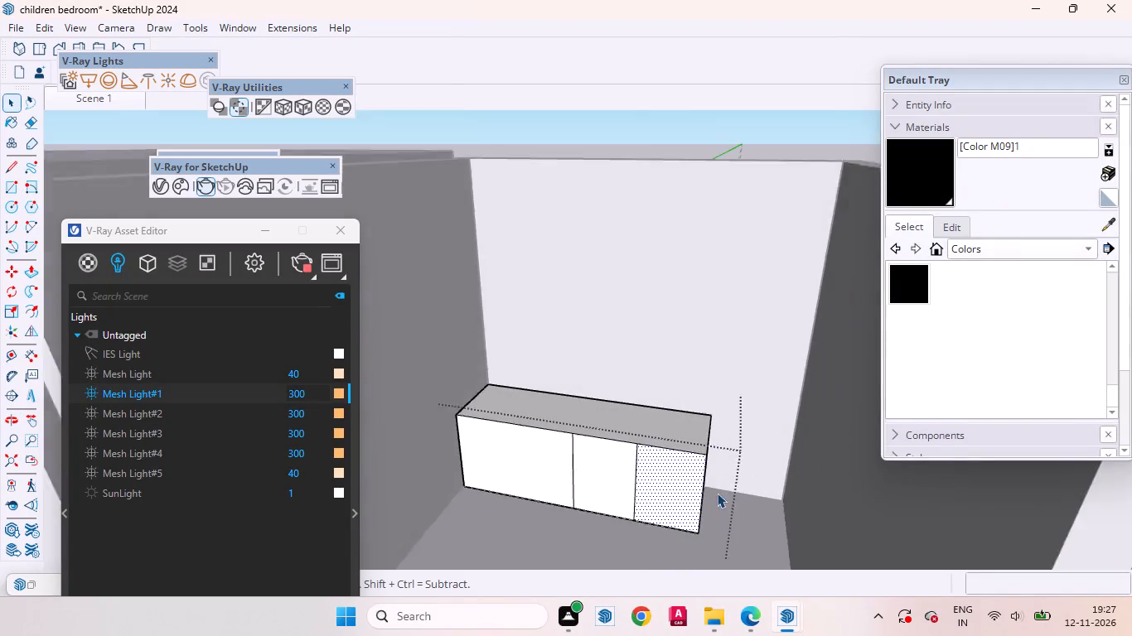
{"action": "scroll", "coordinate": [717, 493], "scroll_direction": "down", "scroll_amount": 1}
{"action": "scroll", "coordinate": [544, 480], "scroll_direction": "up", "scroll_amount": 4}
{"action": "left_click", "coordinate": [556, 465]}
{"action": "middle_click_drag", "start_coordinate": [577, 455], "coordinate": [591, 398]}
{"action": "scroll", "coordinate": [592, 397], "scroll_direction": "up", "scroll_amount": 5}
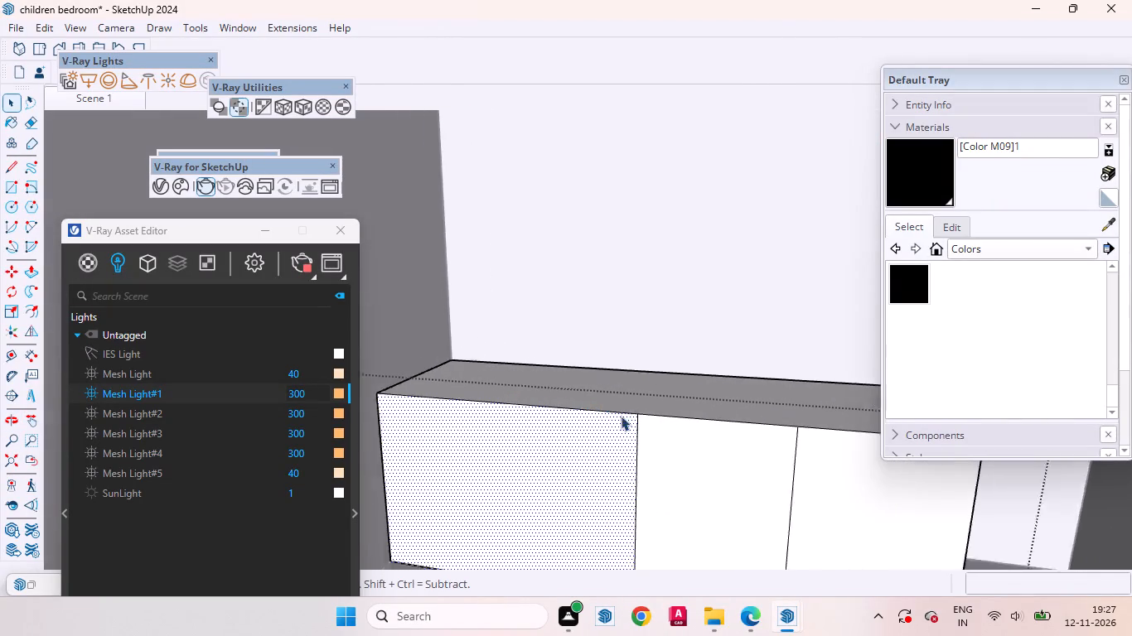
{"action": "scroll", "coordinate": [621, 416], "scroll_direction": "up", "scroll_amount": 1}
{"action": "middle_click_drag", "start_coordinate": [626, 430], "coordinate": [689, 373]}
{"action": "scroll", "coordinate": [665, 463], "scroll_direction": "down", "scroll_amount": 7}
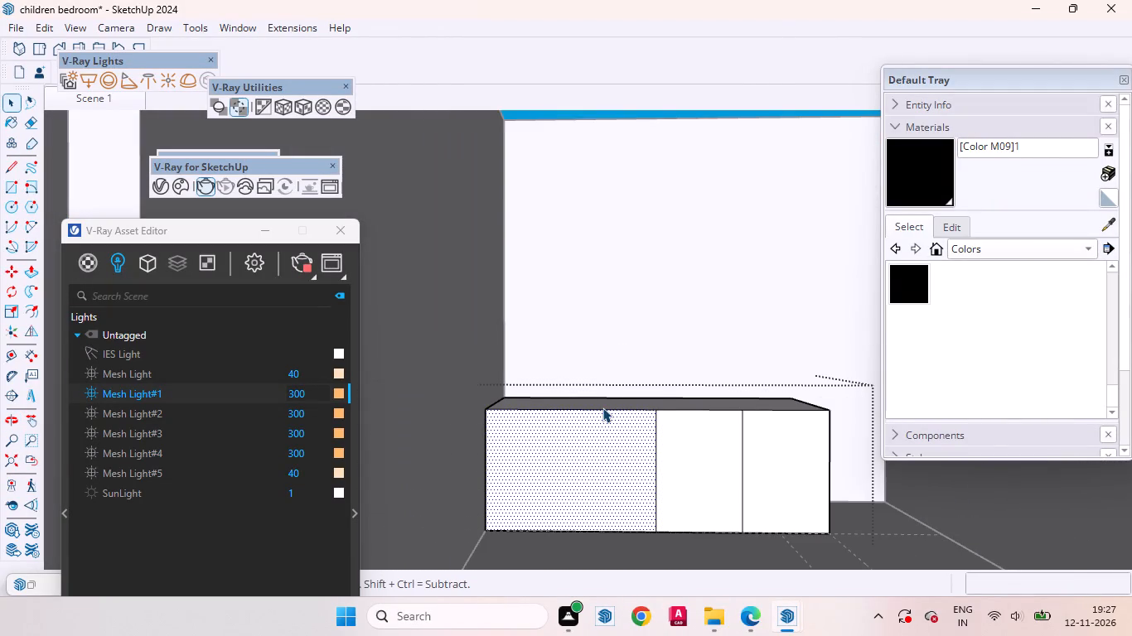
{"action": "left_click", "coordinate": [605, 412]}
{"action": "left_click", "coordinate": [624, 410]}
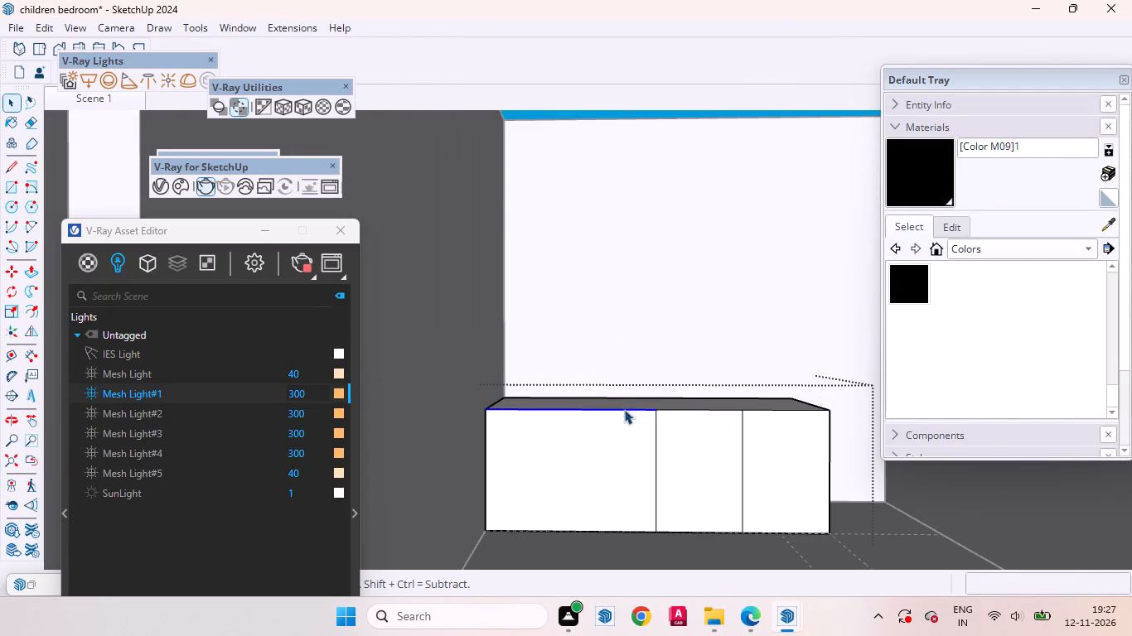
{"action": "left_click", "coordinate": [688, 409], "text": "ctrl"}
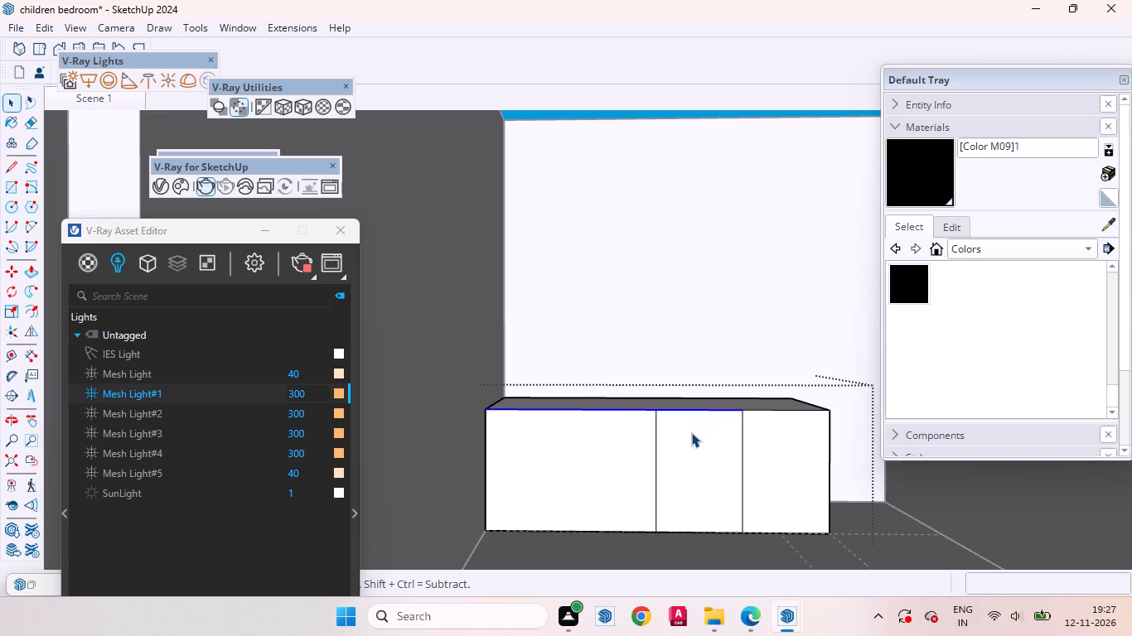
{"action": "key", "text": "m"}
{"action": "scroll", "coordinate": [694, 438], "scroll_direction": "up", "scroll_amount": 4}
{"action": "middle_click_drag", "start_coordinate": [695, 466], "coordinate": [693, 465]}
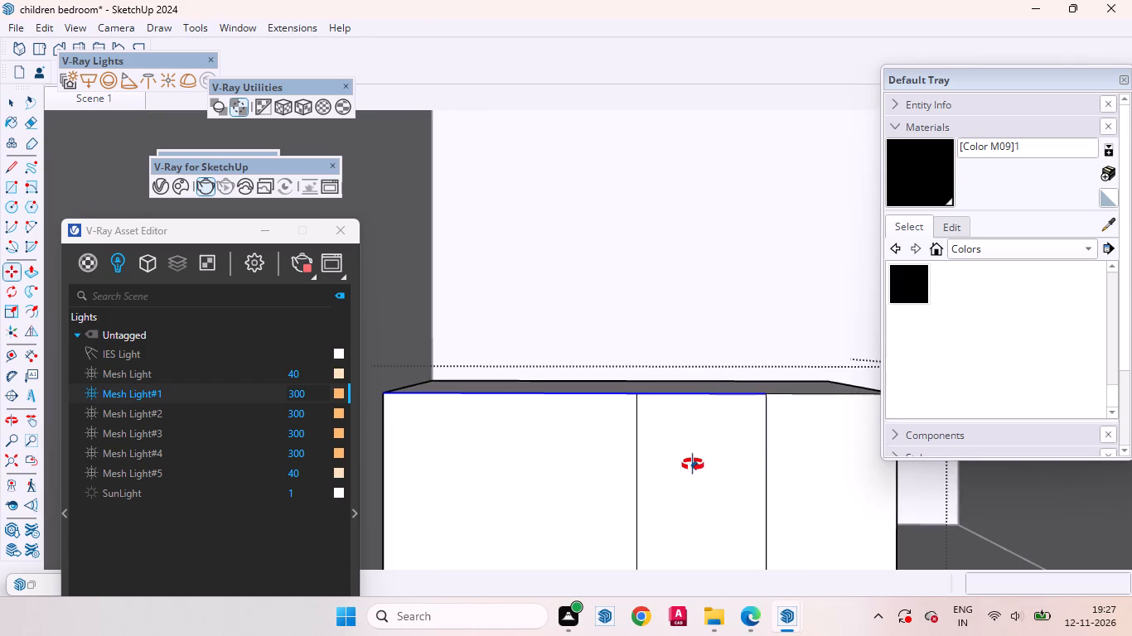
{"action": "middle_click_drag", "start_coordinate": [693, 465], "coordinate": [686, 450]}
{"action": "scroll", "coordinate": [667, 455], "scroll_direction": "down", "scroll_amount": 4}
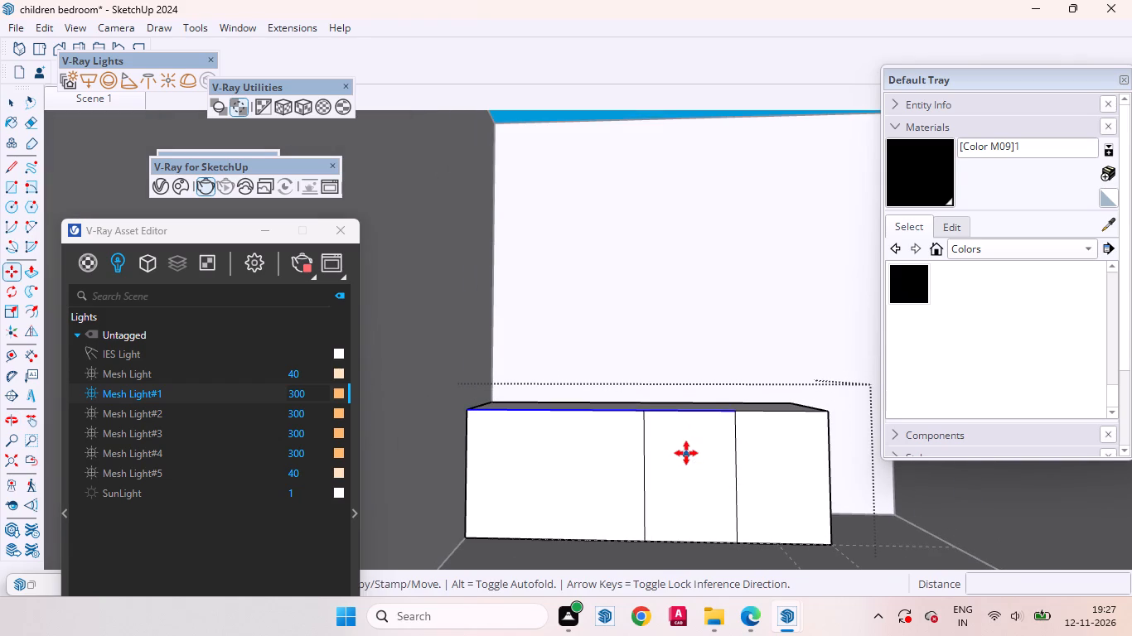
{"action": "left_click", "coordinate": [679, 431]}
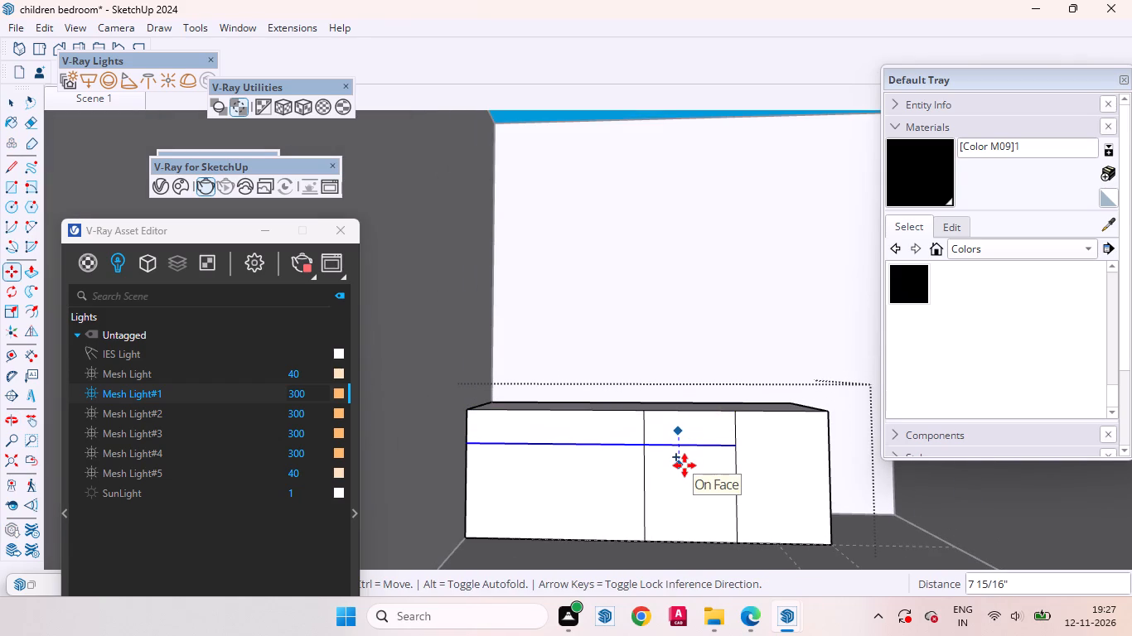
{"action": "type", "text": "20mm"}
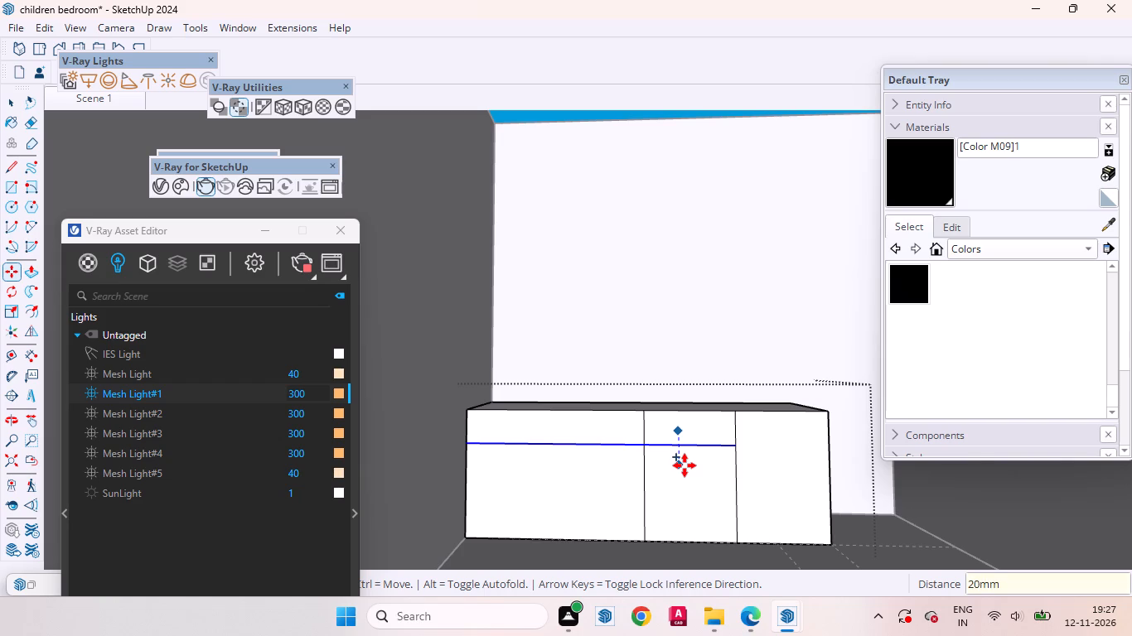
{"action": "key", "text": "Return"}
{"action": "key", "text": "space"}
{"action": "left_click", "coordinate": [632, 454]}
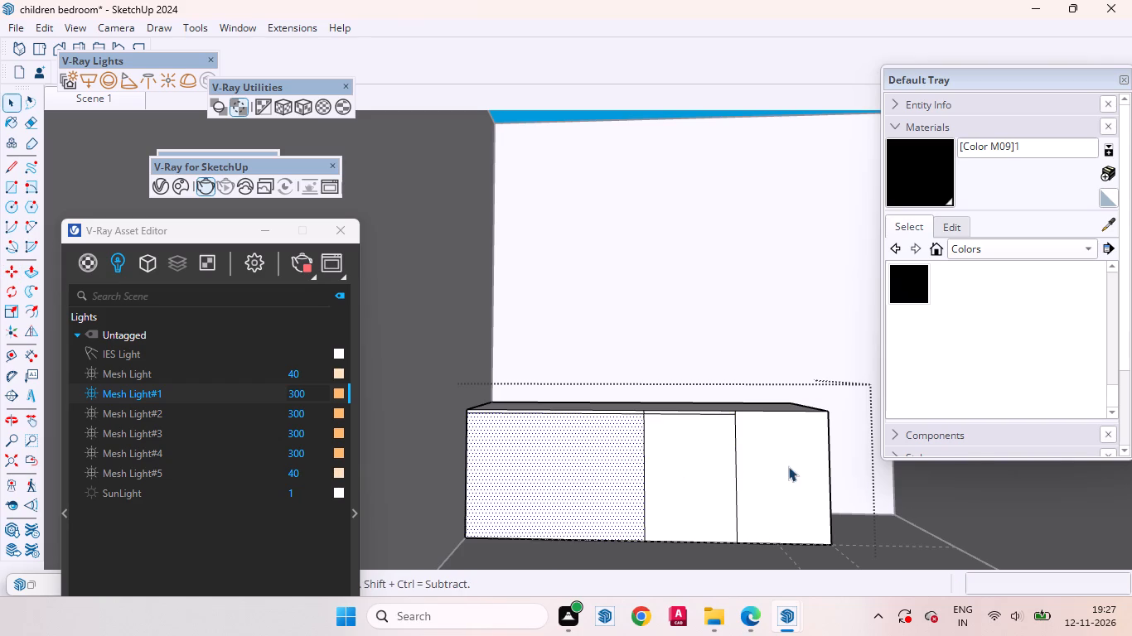
Draw a line across the box's top face from the right section's divider to the back edge.
{"action": "middle_click_drag", "start_coordinate": [773, 467], "coordinate": [633, 525]}
{"action": "left_click", "coordinate": [745, 500]}
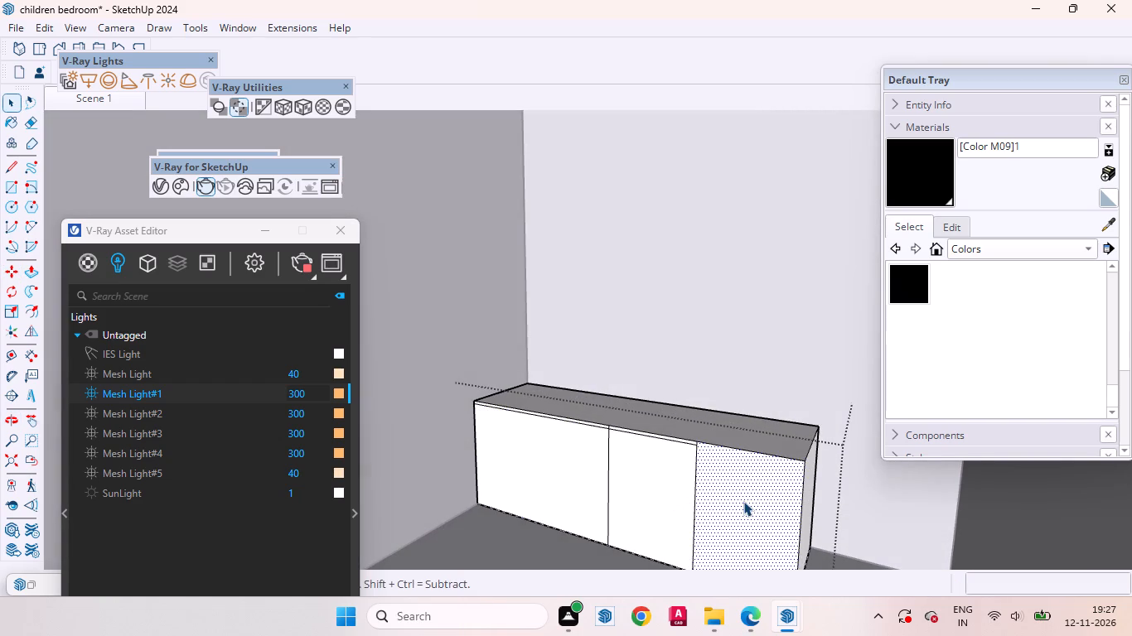
{"action": "middle_click_drag", "start_coordinate": [709, 463], "coordinate": [820, 626]}
{"action": "scroll", "coordinate": [646, 341], "scroll_direction": "down", "scroll_amount": 4}
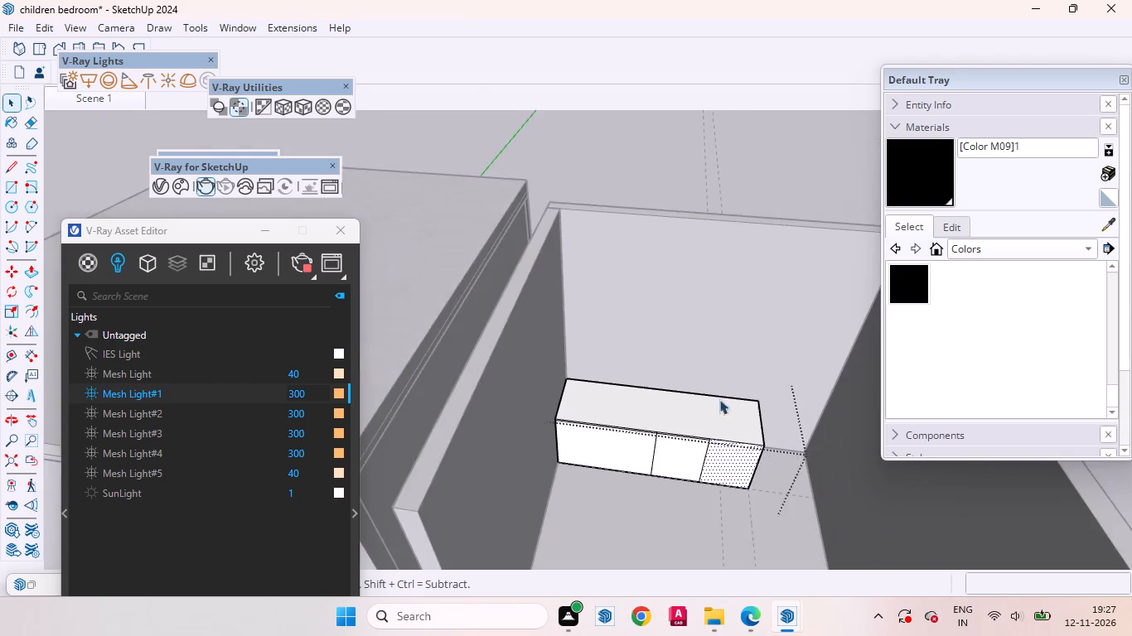
{"action": "scroll", "coordinate": [799, 452], "scroll_direction": "up", "scroll_amount": 11}
{"action": "key", "text": "l"}
{"action": "scroll", "coordinate": [613, 406], "scroll_direction": "up", "scroll_amount": 6}
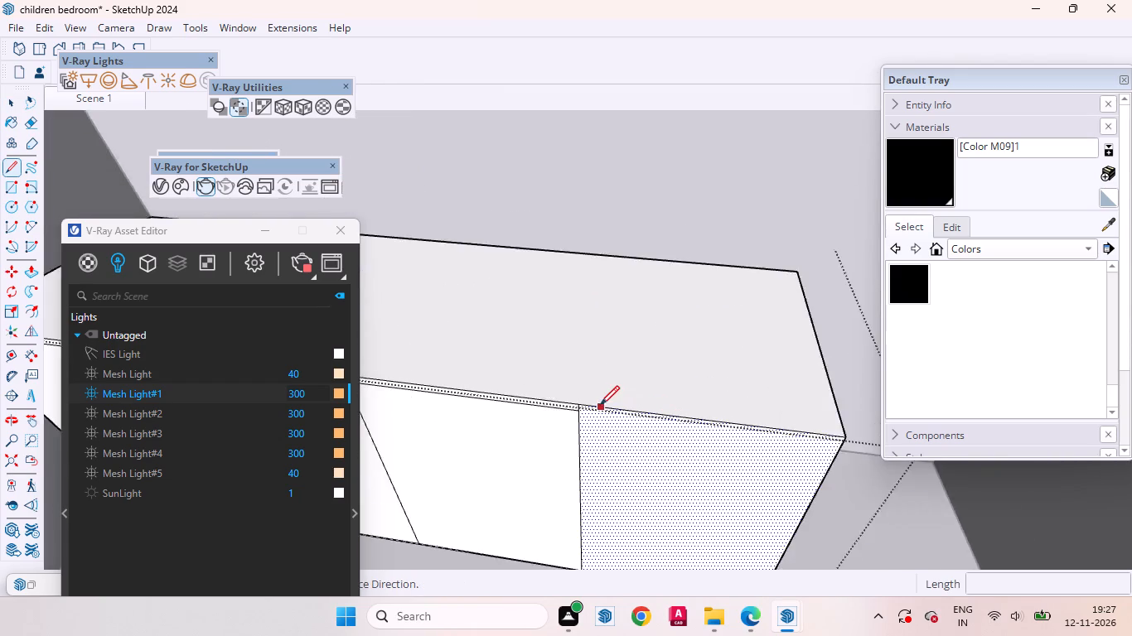
{"action": "scroll", "coordinate": [600, 405], "scroll_direction": "up", "scroll_amount": 1}
{"action": "left_click", "coordinate": [578, 402]}
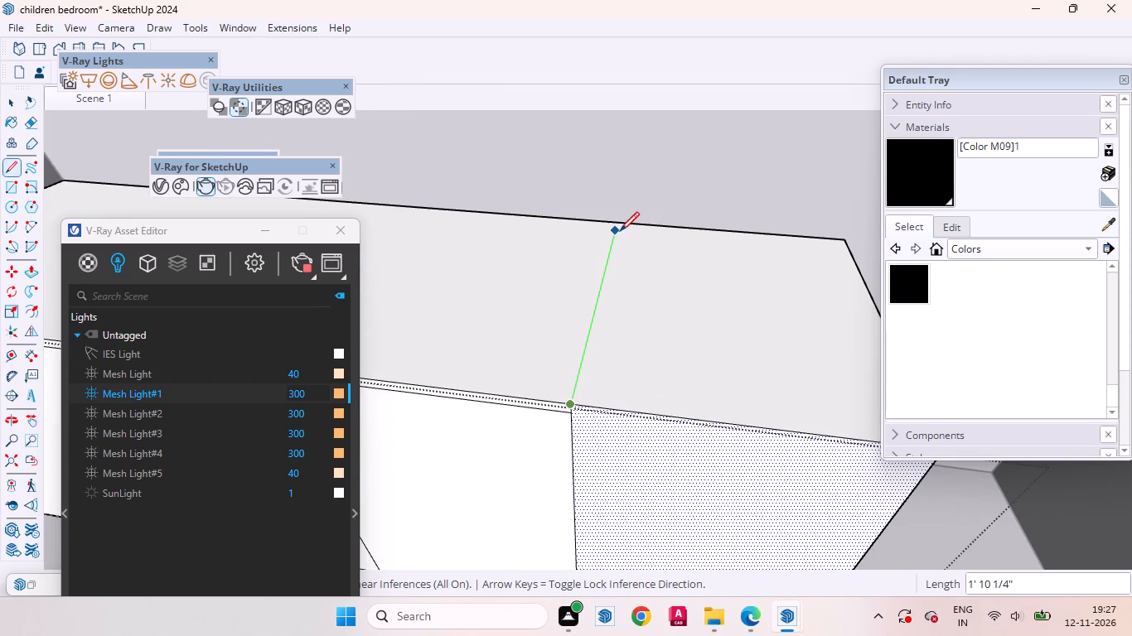
{"action": "left_click", "coordinate": [623, 221]}
{"action": "key", "text": "space"}
Push/Pull the top face of the right section up about 6' 10" to form a tall cabinet.
{"action": "left_click", "coordinate": [693, 350]}
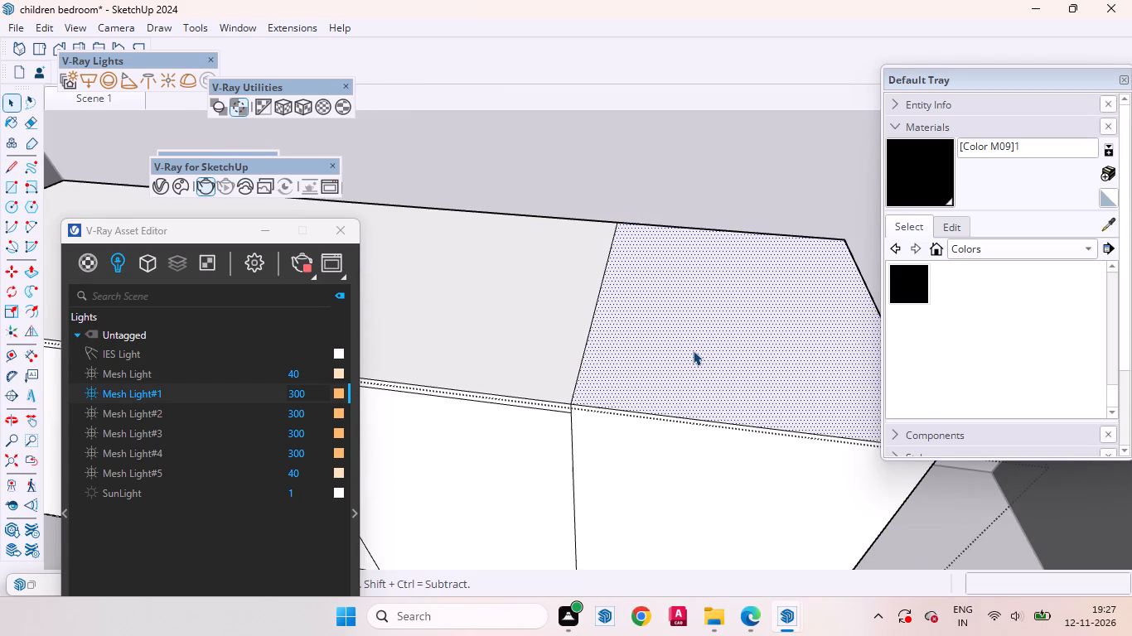
{"action": "key", "text": "p"}
{"action": "left_click", "coordinate": [693, 350]}
{"action": "scroll", "coordinate": [680, 309], "scroll_direction": "down", "scroll_amount": 10}
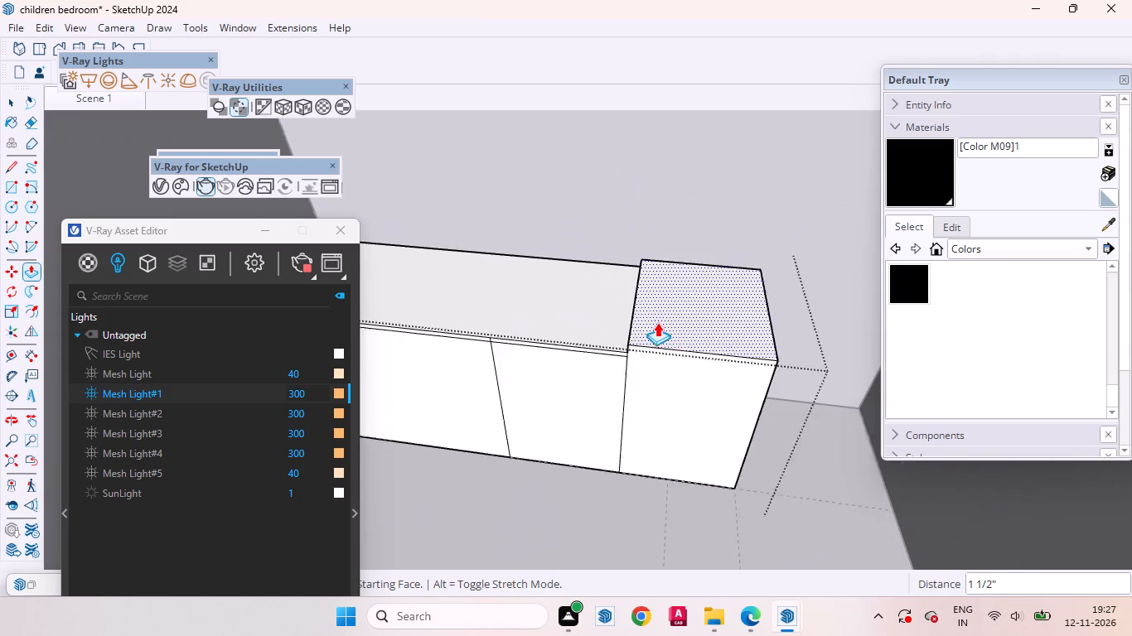
{"action": "scroll", "coordinate": [657, 322], "scroll_direction": "down", "scroll_amount": 15}
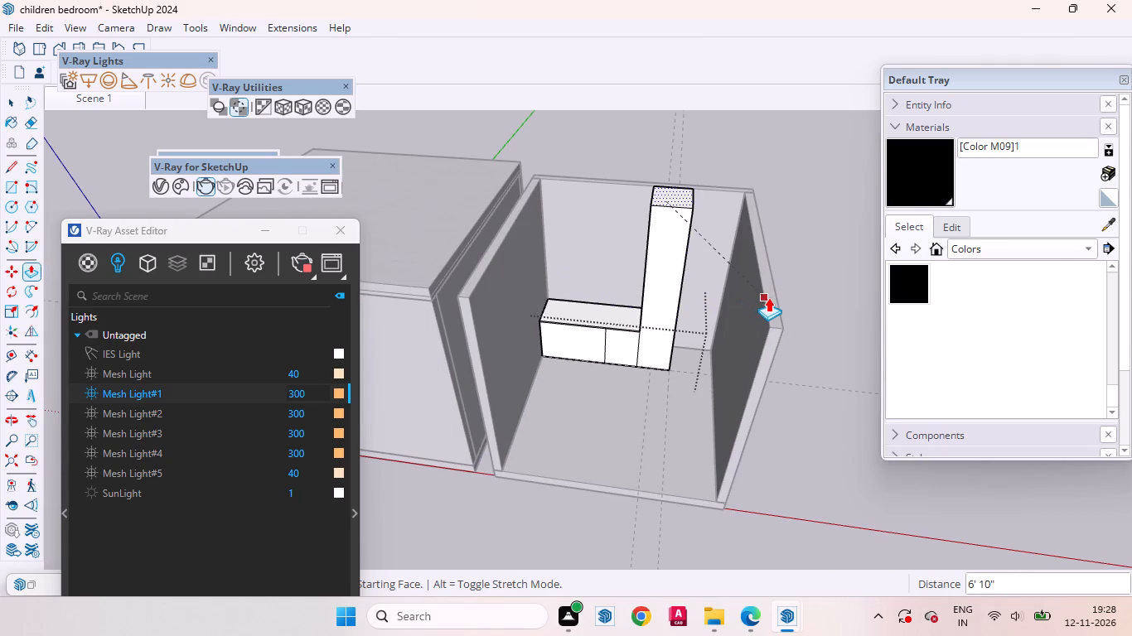
{"action": "left_click", "coordinate": [768, 297]}
{"action": "key", "text": "space"}
{"action": "left_click", "coordinate": [816, 302]}
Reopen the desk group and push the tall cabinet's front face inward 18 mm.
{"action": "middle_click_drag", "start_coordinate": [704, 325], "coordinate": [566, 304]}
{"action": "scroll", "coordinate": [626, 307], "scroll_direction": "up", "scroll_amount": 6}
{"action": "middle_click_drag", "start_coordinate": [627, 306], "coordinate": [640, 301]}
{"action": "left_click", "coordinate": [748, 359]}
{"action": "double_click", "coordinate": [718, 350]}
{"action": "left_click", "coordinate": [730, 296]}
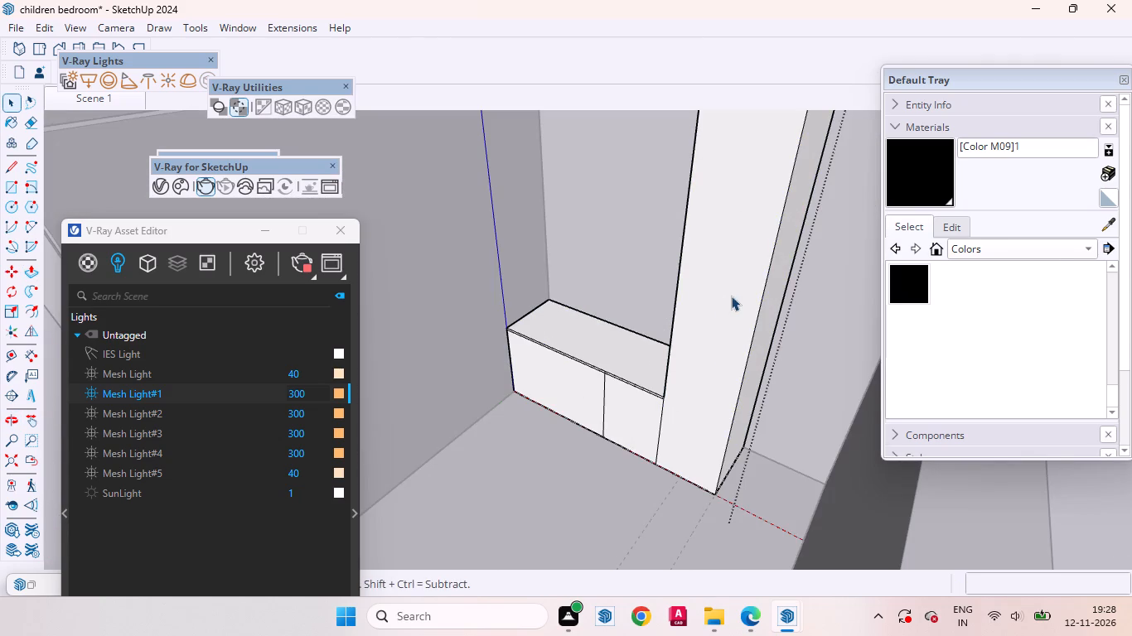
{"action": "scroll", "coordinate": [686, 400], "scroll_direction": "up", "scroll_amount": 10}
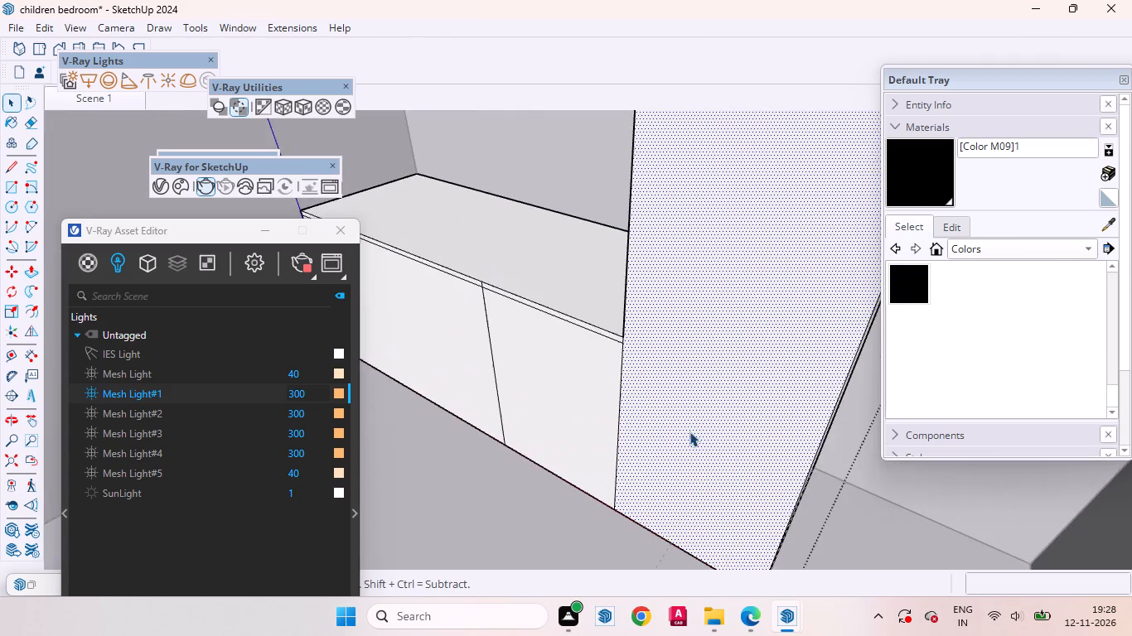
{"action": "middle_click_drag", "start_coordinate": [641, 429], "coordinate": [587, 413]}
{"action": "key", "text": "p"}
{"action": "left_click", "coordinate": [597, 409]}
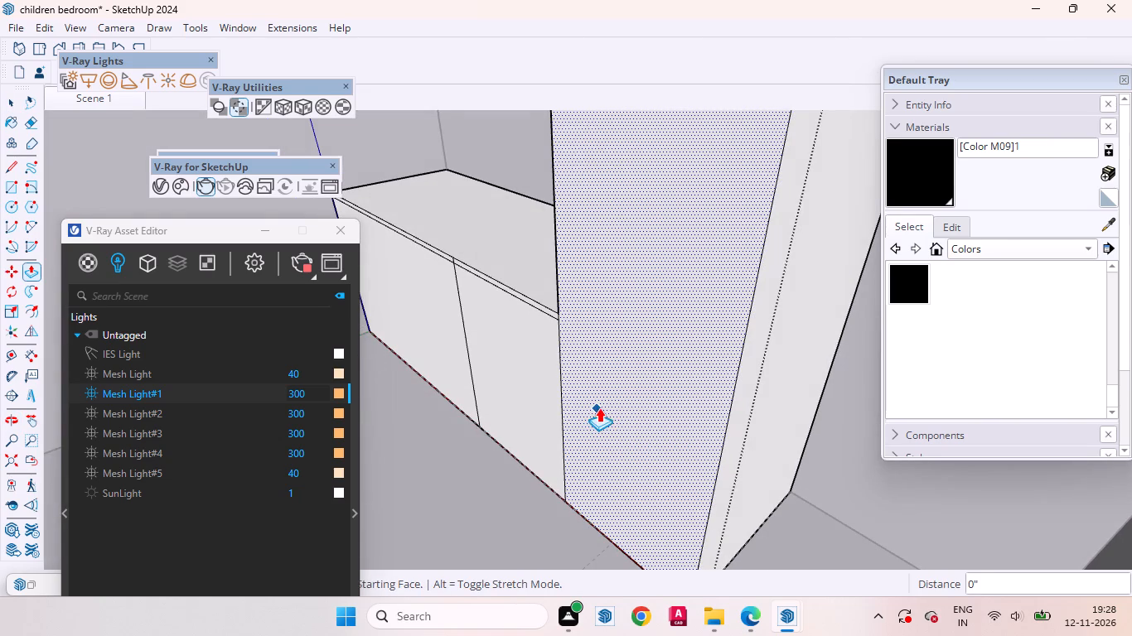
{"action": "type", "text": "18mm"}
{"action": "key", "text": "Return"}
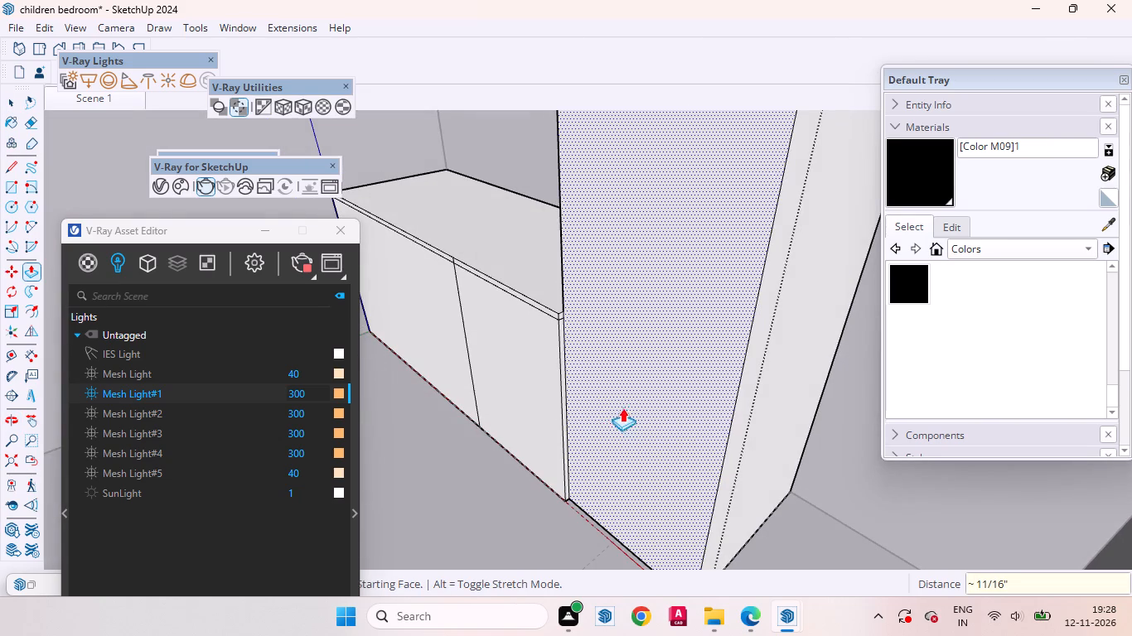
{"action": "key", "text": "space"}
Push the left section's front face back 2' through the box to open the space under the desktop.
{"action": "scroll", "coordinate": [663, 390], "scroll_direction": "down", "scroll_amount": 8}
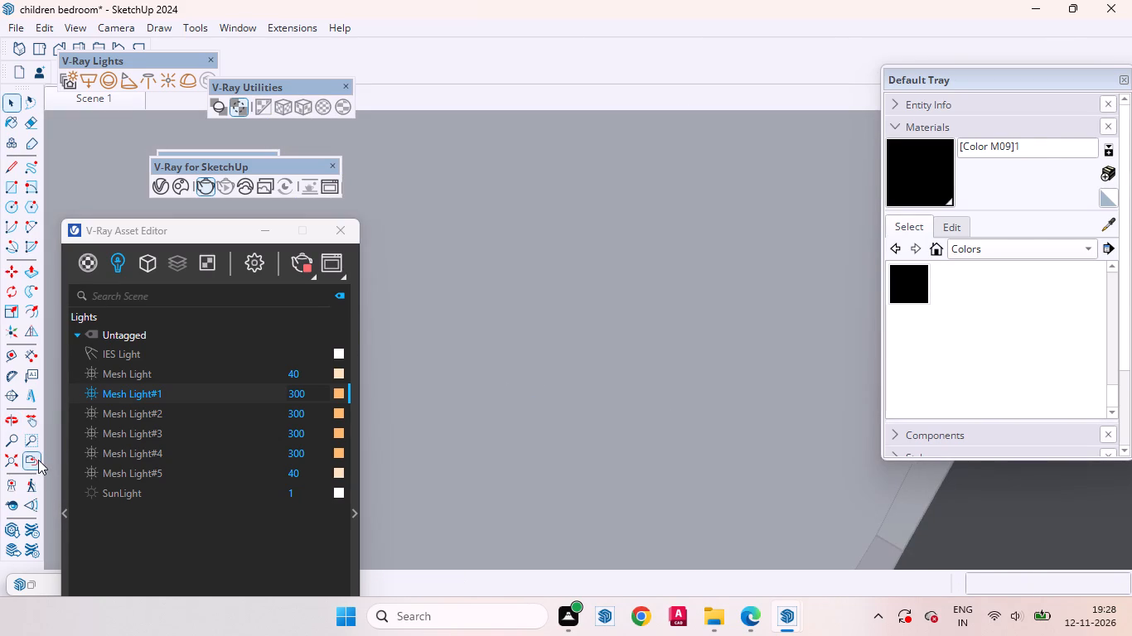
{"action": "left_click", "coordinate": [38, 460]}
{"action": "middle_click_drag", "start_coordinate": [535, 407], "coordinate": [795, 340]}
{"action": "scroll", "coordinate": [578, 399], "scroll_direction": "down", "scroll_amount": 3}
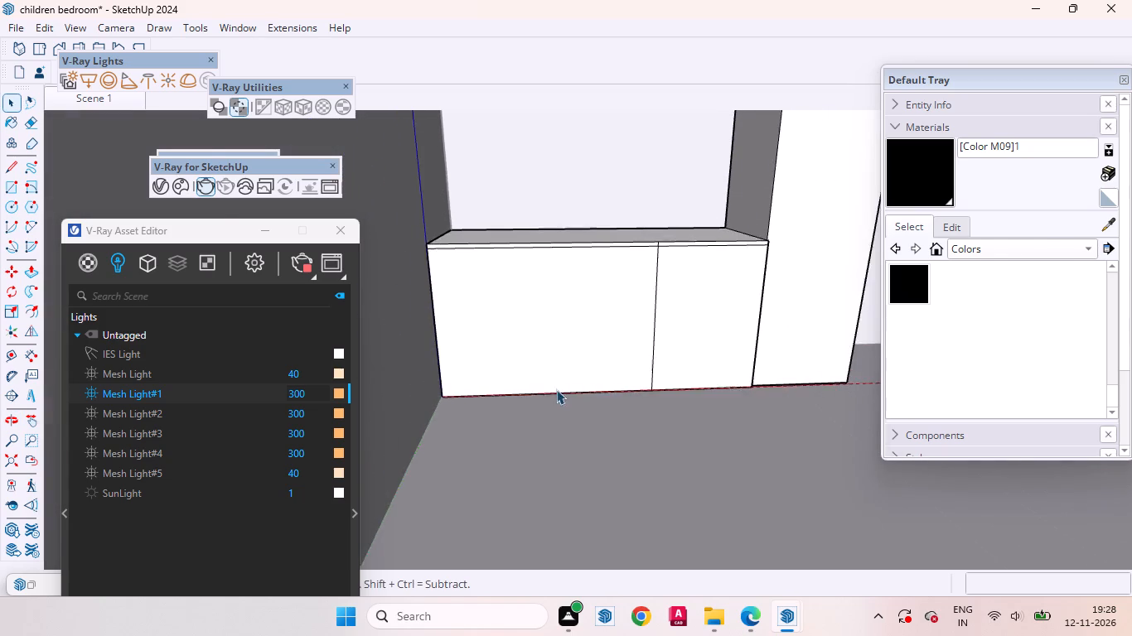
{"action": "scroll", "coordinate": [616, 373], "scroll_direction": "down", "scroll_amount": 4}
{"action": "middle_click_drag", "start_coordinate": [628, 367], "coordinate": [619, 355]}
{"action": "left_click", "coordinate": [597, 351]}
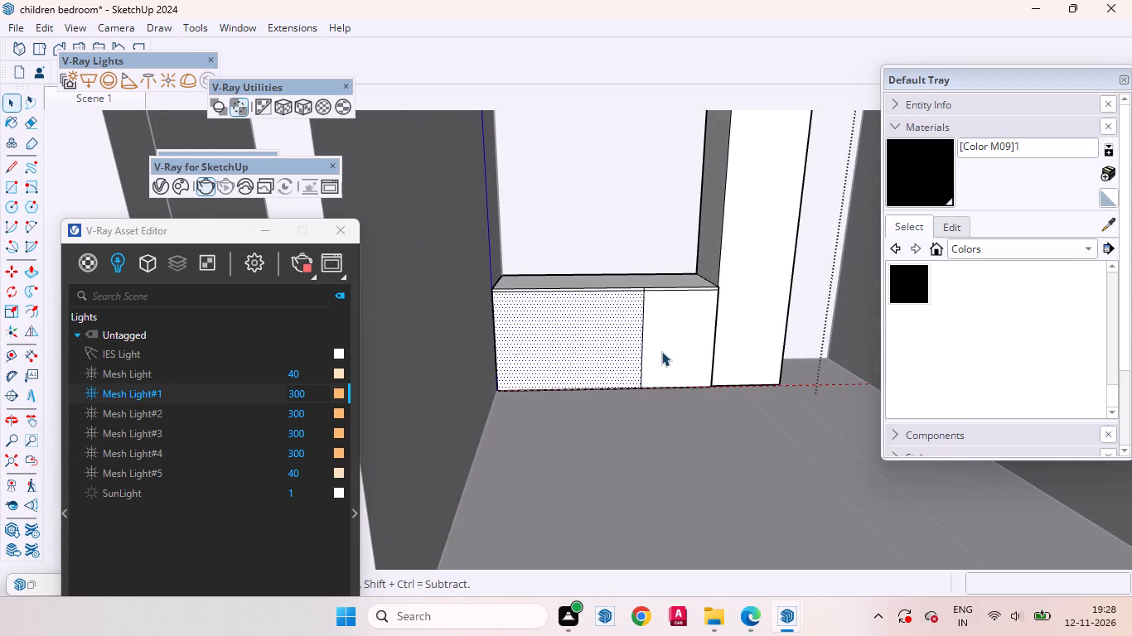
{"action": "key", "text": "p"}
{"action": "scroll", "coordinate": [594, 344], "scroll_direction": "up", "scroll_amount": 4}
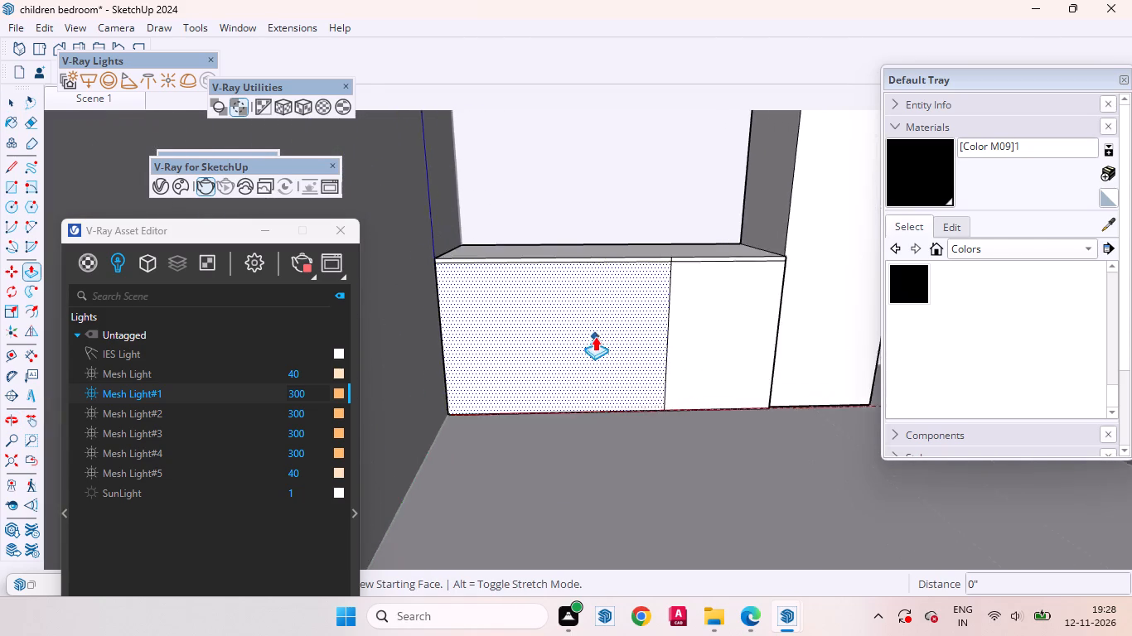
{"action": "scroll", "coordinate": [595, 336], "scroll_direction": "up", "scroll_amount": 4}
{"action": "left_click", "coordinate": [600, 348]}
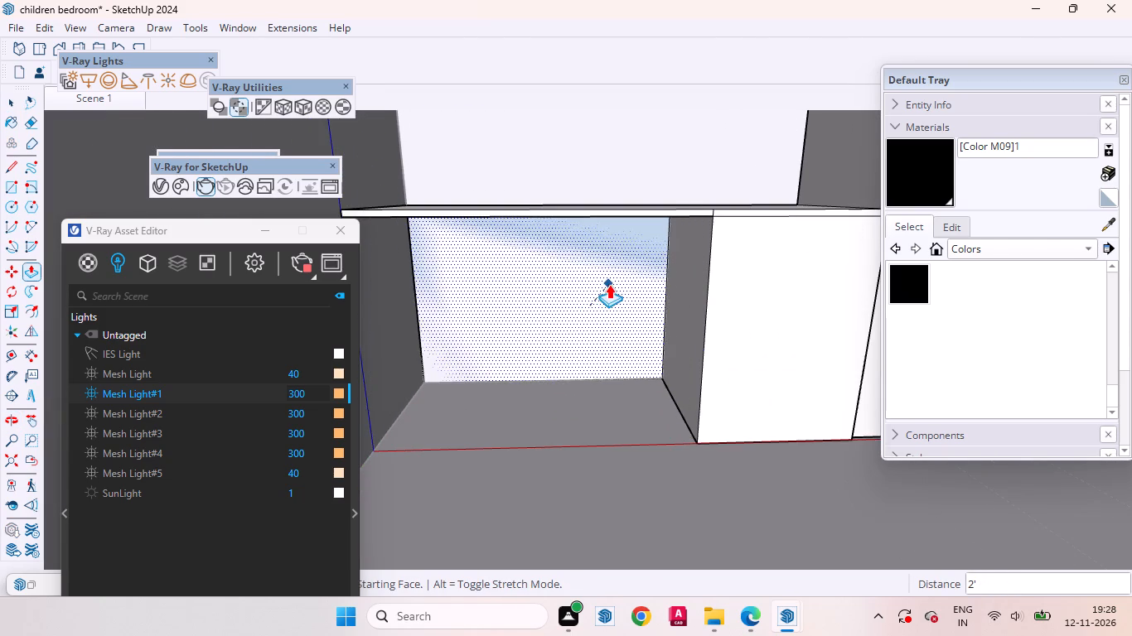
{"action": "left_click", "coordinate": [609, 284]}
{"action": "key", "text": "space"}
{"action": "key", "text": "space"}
Examine the desk and tall cabinet in the room from several angles.
{"action": "scroll", "coordinate": [585, 421], "scroll_direction": "down", "scroll_amount": 3}
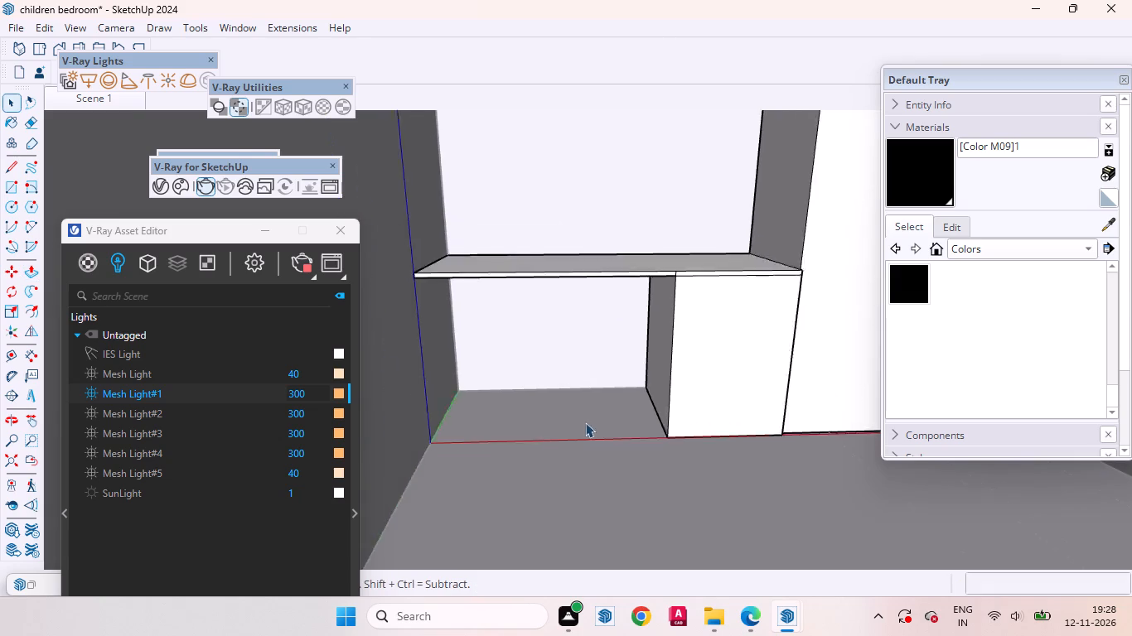
{"action": "scroll", "coordinate": [585, 422], "scroll_direction": "down", "scroll_amount": 13}
{"action": "scroll", "coordinate": [578, 414], "scroll_direction": "up", "scroll_amount": 5}
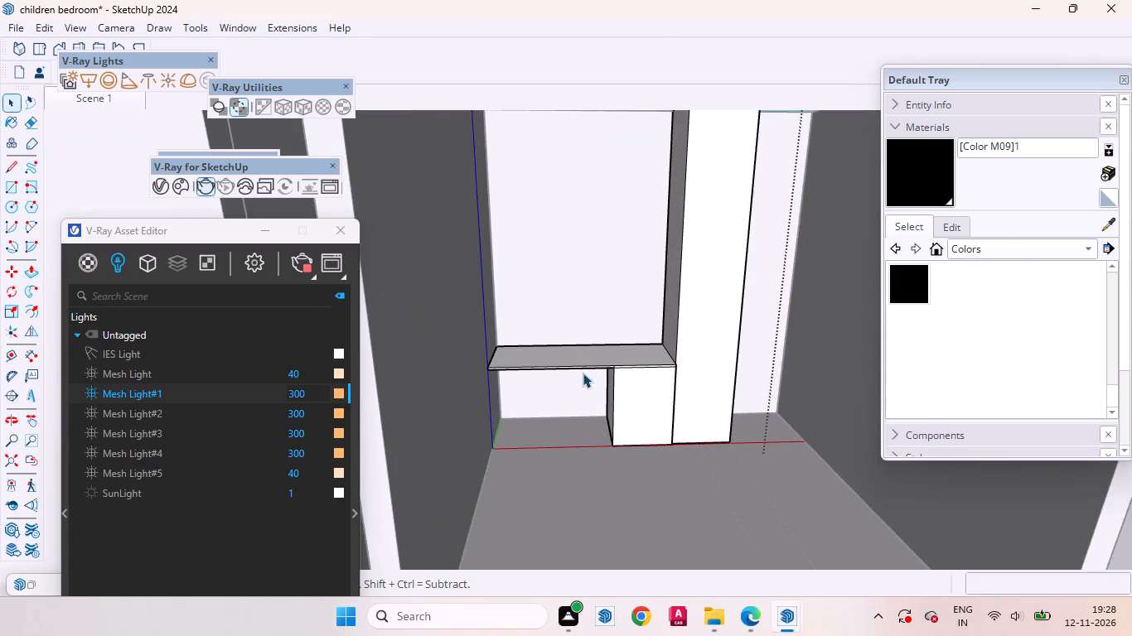
{"action": "scroll", "coordinate": [579, 411], "scroll_direction": "down", "scroll_amount": 8}
{"action": "left_click", "coordinate": [765, 302]}
{"action": "middle_click_drag", "start_coordinate": [609, 422], "coordinate": [579, 334]}
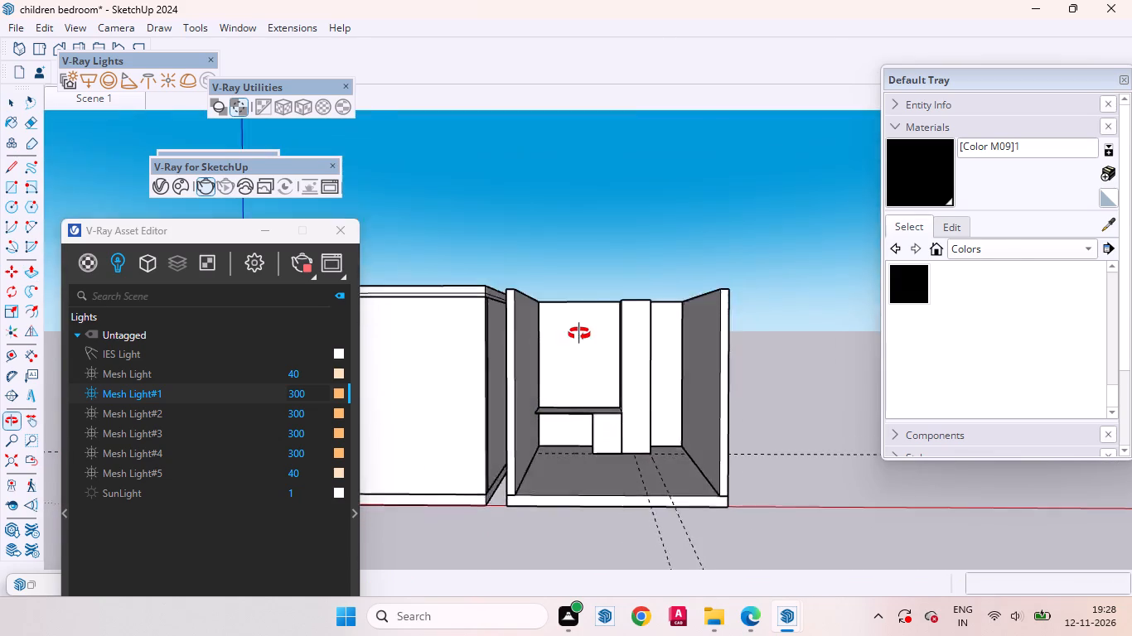
{"action": "middle_click_drag", "start_coordinate": [579, 334], "coordinate": [516, 344]}
{"action": "scroll", "coordinate": [622, 447], "scroll_direction": "up", "scroll_amount": 6}
{"action": "middle_click_drag", "start_coordinate": [557, 430], "coordinate": [598, 380]}
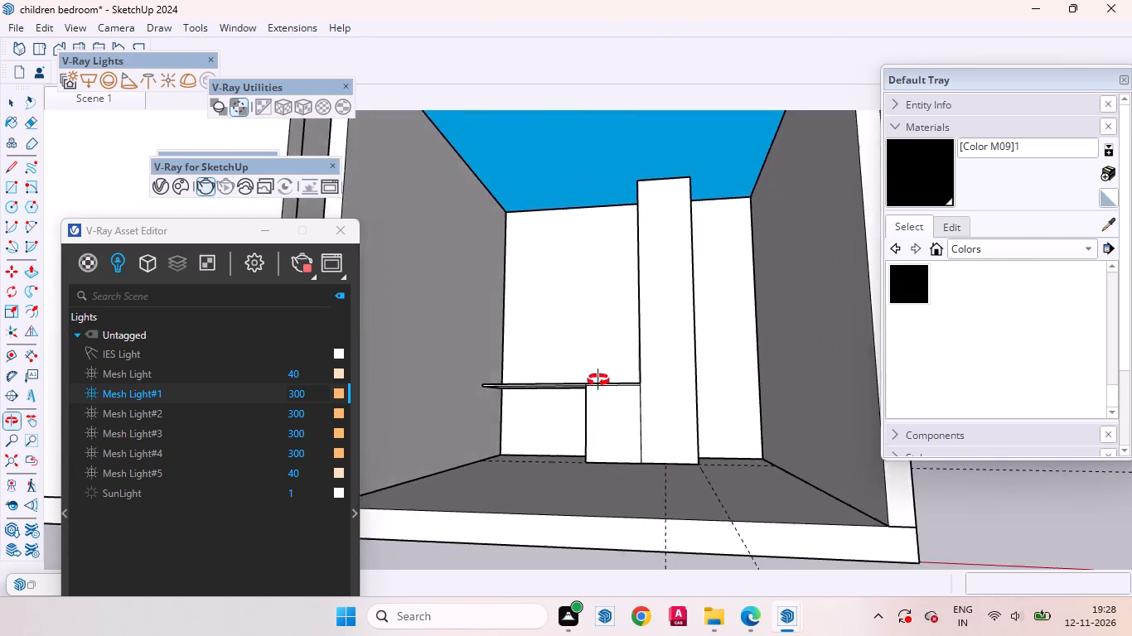
{"action": "middle_click_drag", "start_coordinate": [598, 380], "coordinate": [559, 469]}
{"action": "scroll", "coordinate": [634, 490], "scroll_direction": "down", "scroll_amount": 5}
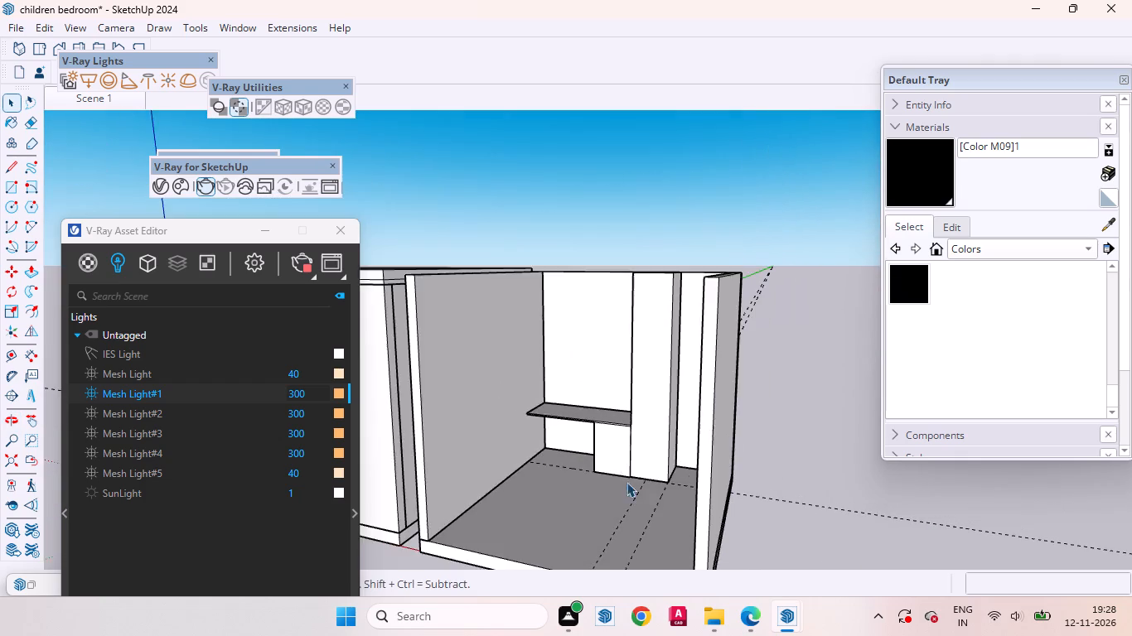
{"action": "scroll", "coordinate": [626, 482], "scroll_direction": "down", "scroll_amount": 3}
{"action": "middle_click_drag", "start_coordinate": [603, 464], "coordinate": [605, 408]}
{"action": "scroll", "coordinate": [578, 465], "scroll_direction": "up", "scroll_amount": 5}
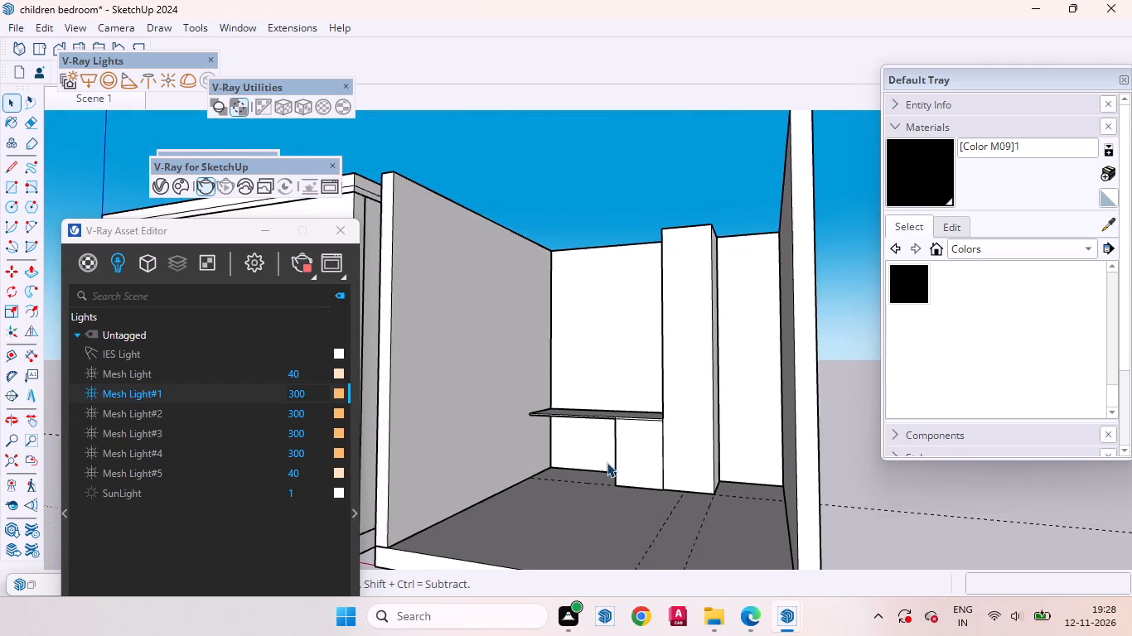
{"action": "scroll", "coordinate": [549, 412], "scroll_direction": "up", "scroll_amount": 5}
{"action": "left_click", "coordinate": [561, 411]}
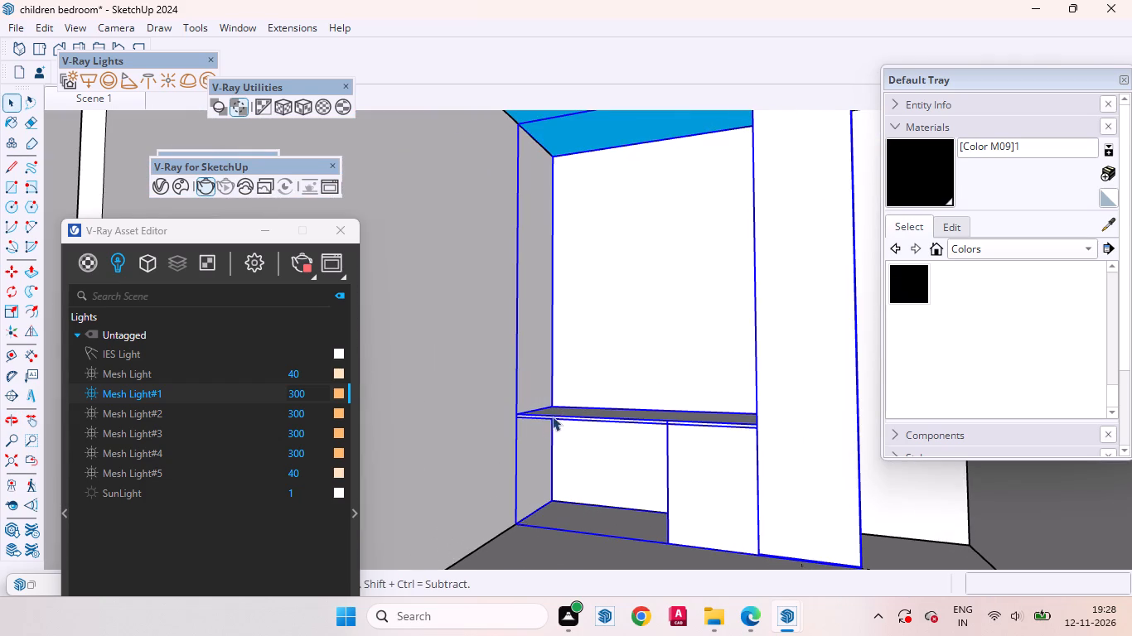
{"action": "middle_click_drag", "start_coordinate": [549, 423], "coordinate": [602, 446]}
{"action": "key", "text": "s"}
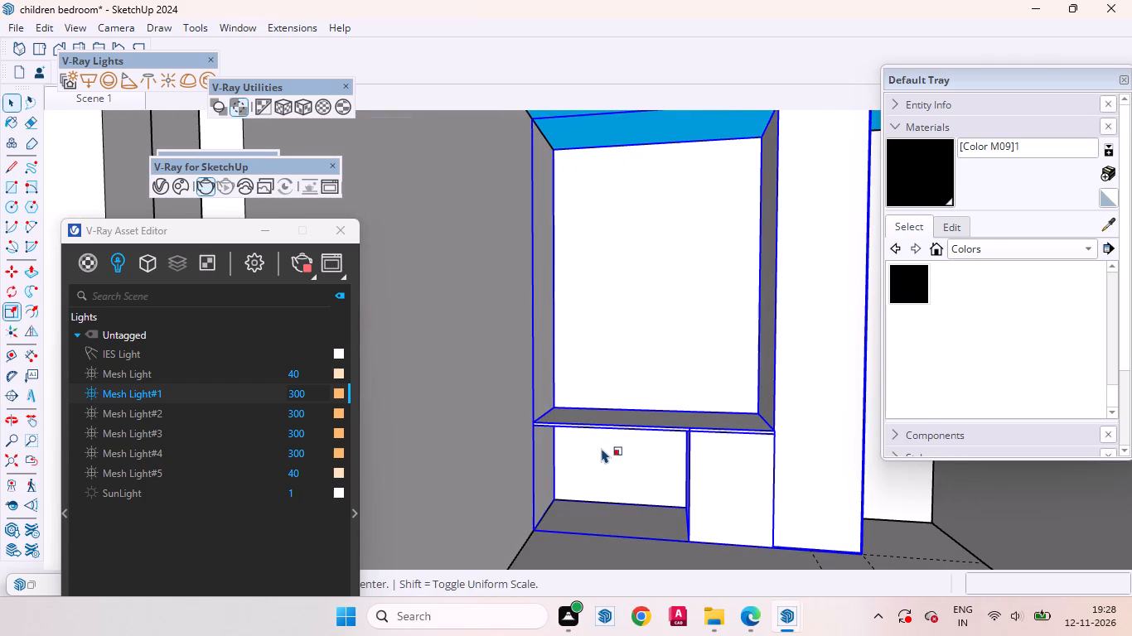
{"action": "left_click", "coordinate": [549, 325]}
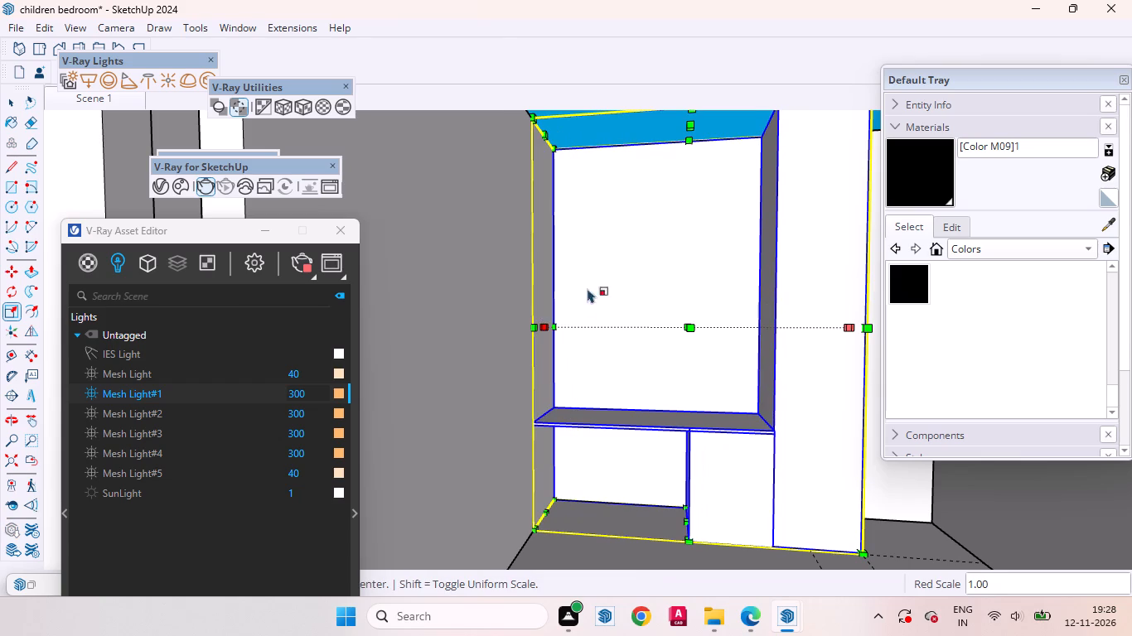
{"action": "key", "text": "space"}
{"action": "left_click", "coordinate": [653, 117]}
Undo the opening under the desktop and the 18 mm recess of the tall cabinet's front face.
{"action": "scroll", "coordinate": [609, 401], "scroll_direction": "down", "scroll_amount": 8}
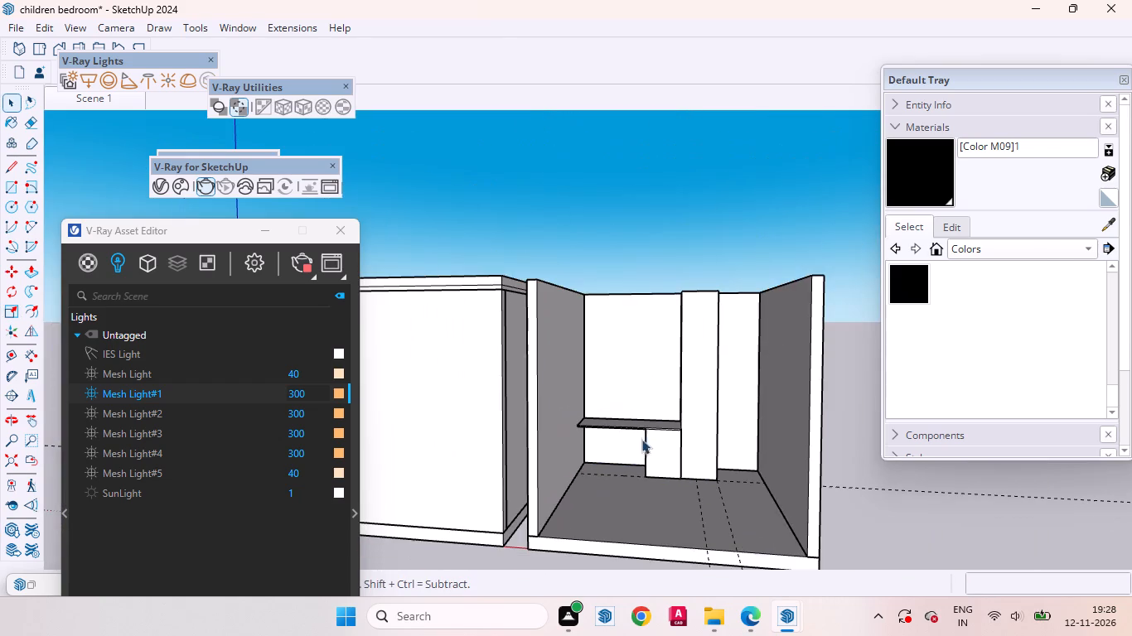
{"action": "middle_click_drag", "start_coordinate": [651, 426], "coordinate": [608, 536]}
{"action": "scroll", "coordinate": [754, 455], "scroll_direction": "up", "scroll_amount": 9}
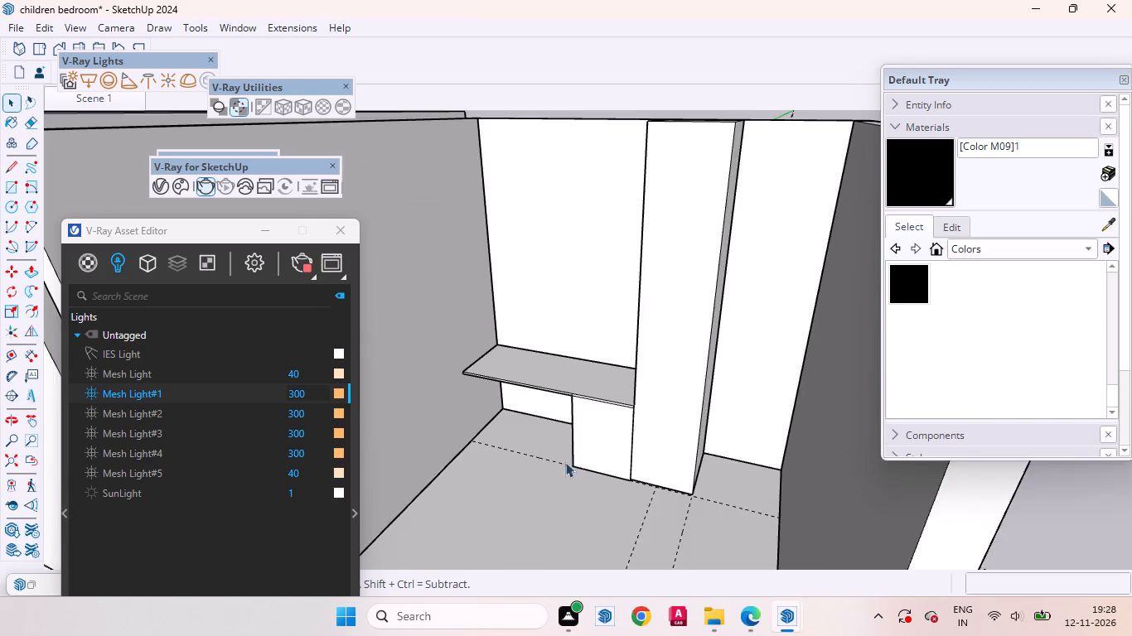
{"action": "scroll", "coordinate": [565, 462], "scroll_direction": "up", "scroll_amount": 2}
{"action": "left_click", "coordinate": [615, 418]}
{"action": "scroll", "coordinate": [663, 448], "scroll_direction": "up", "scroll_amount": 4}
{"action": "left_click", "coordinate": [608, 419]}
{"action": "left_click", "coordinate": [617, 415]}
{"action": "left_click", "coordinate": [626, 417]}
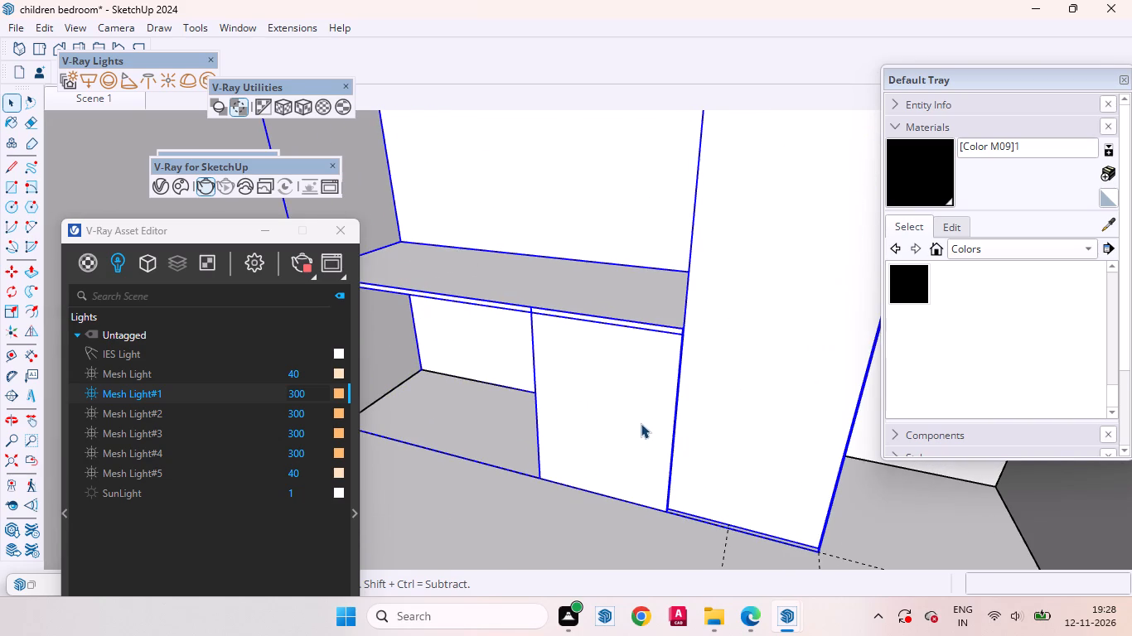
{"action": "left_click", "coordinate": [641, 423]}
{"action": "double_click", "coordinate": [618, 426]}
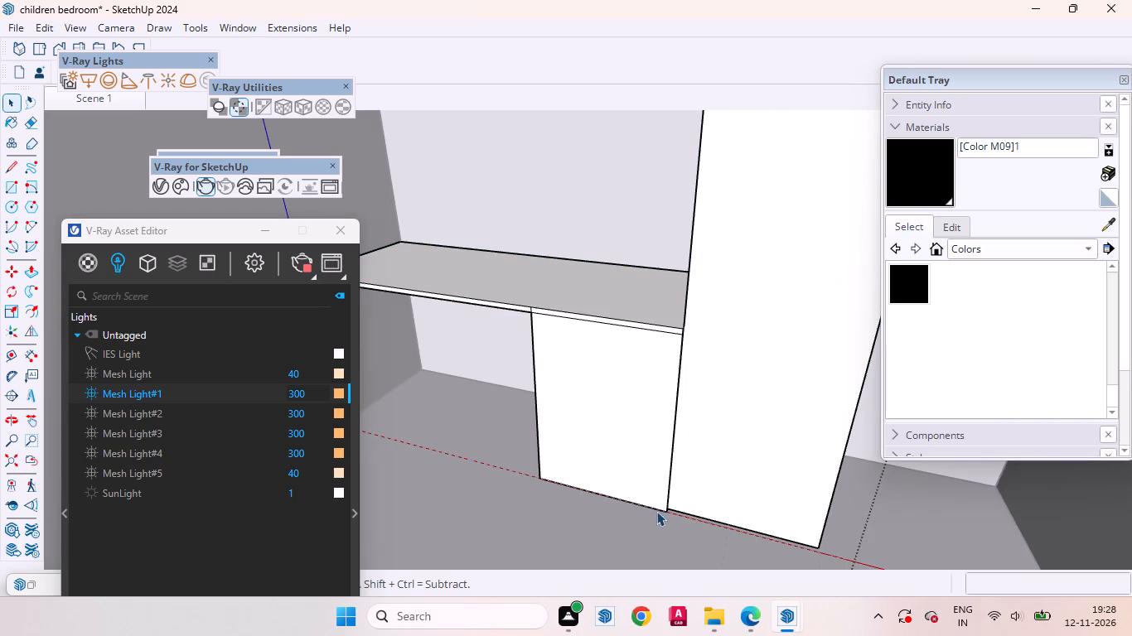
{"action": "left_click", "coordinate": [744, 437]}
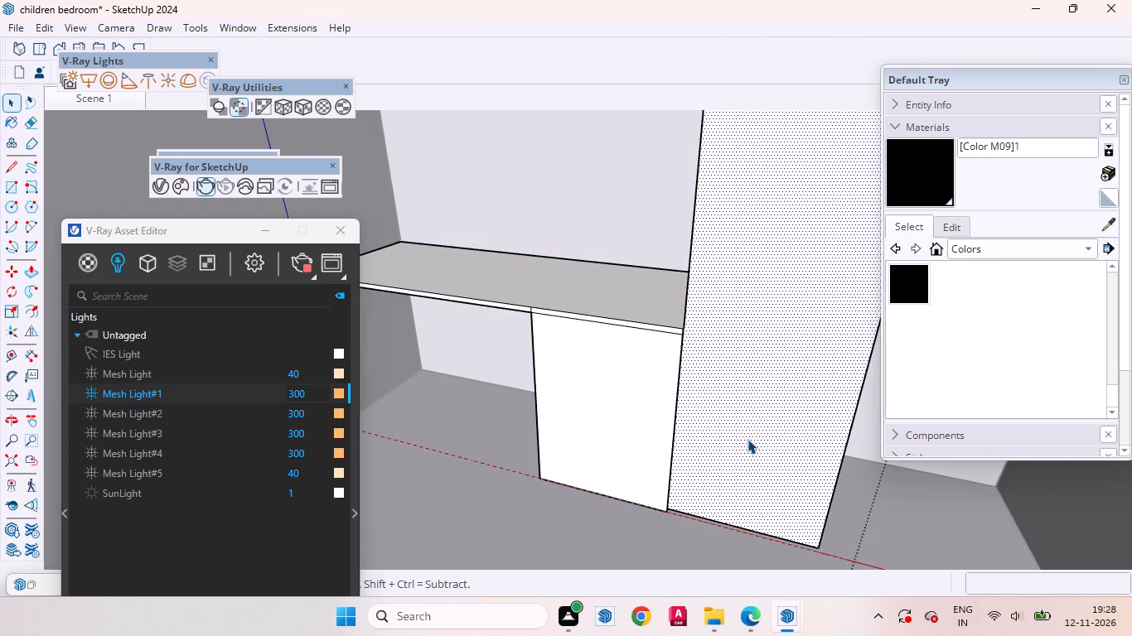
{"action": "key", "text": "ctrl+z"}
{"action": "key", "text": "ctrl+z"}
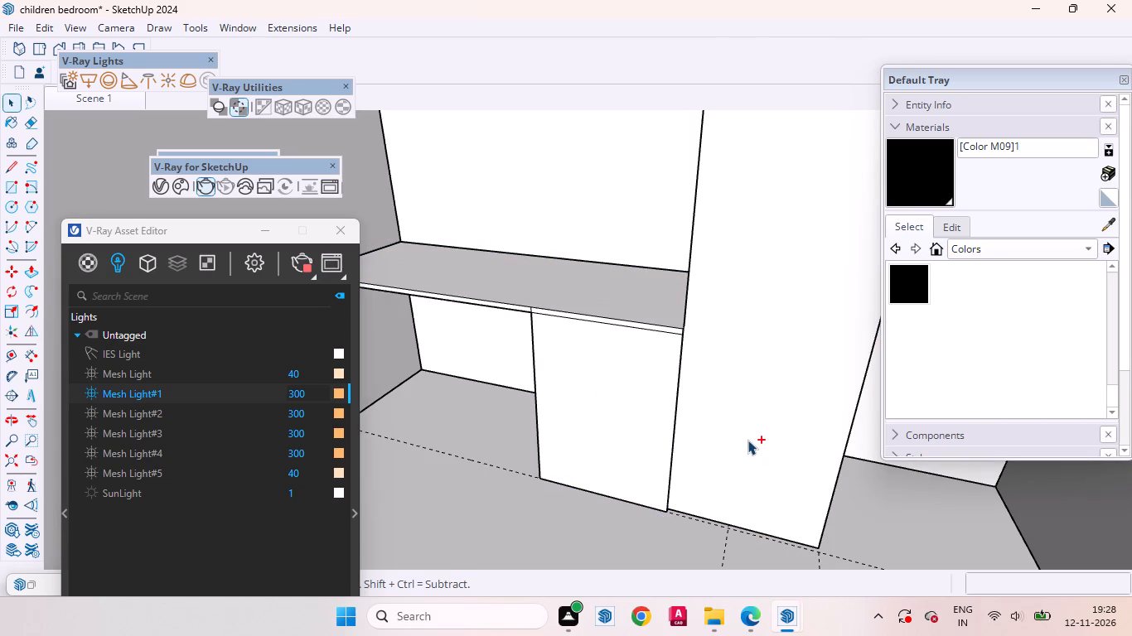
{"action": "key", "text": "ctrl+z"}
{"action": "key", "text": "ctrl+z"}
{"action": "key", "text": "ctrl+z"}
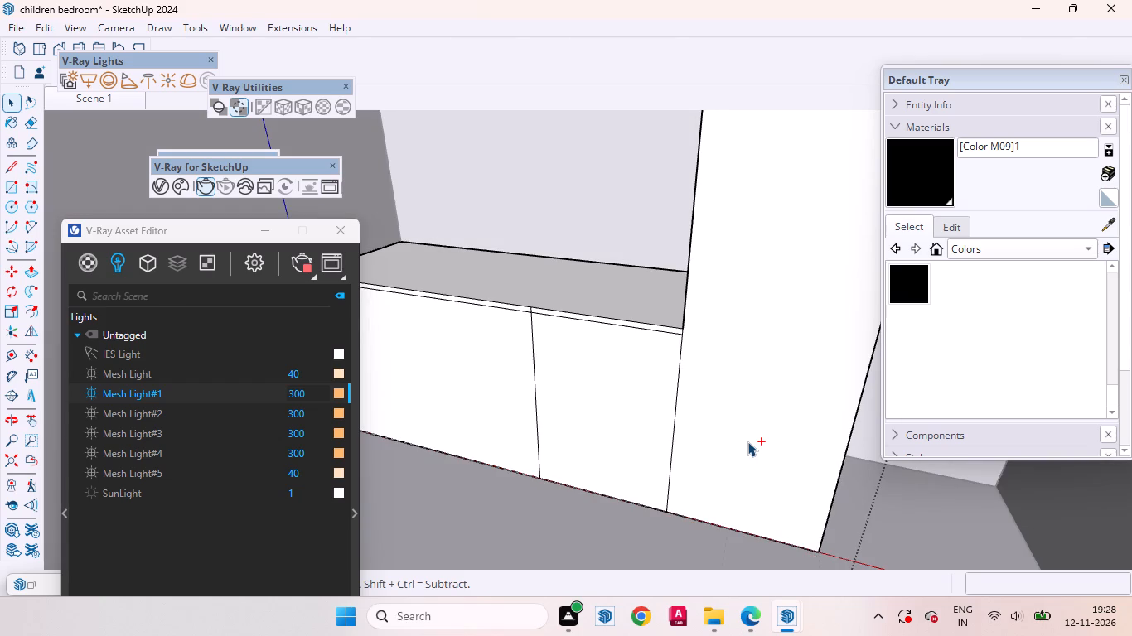
Repeat the 2' push on the left section's front face to open the space under the desktop.
{"action": "left_click", "coordinate": [496, 439]}
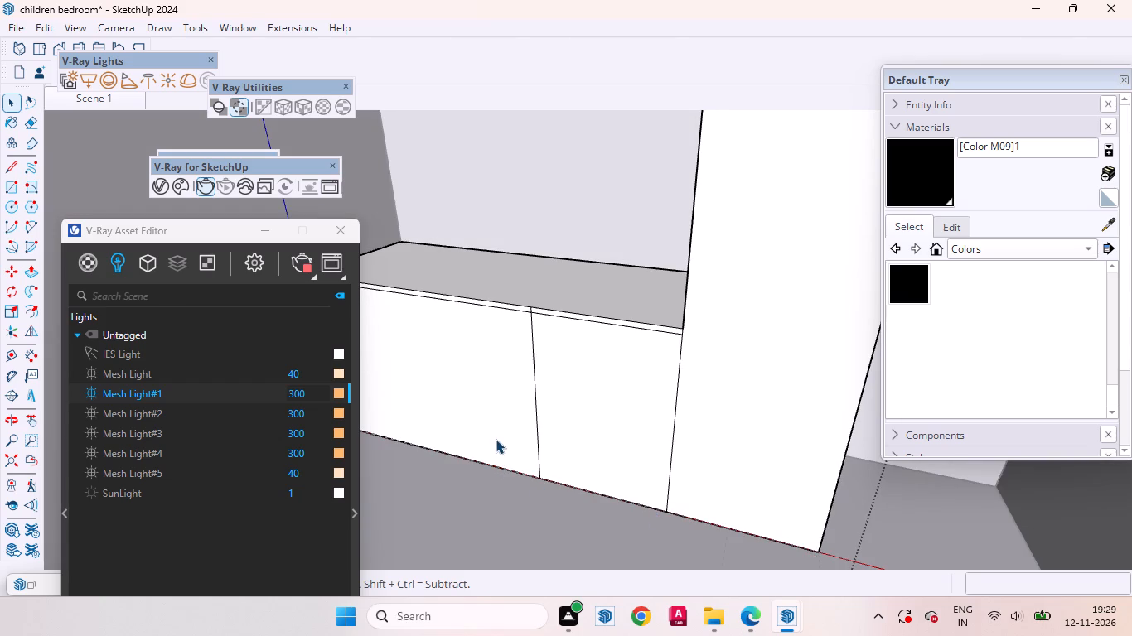
{"action": "key", "text": "p"}
{"action": "double_click", "coordinate": [496, 431]}
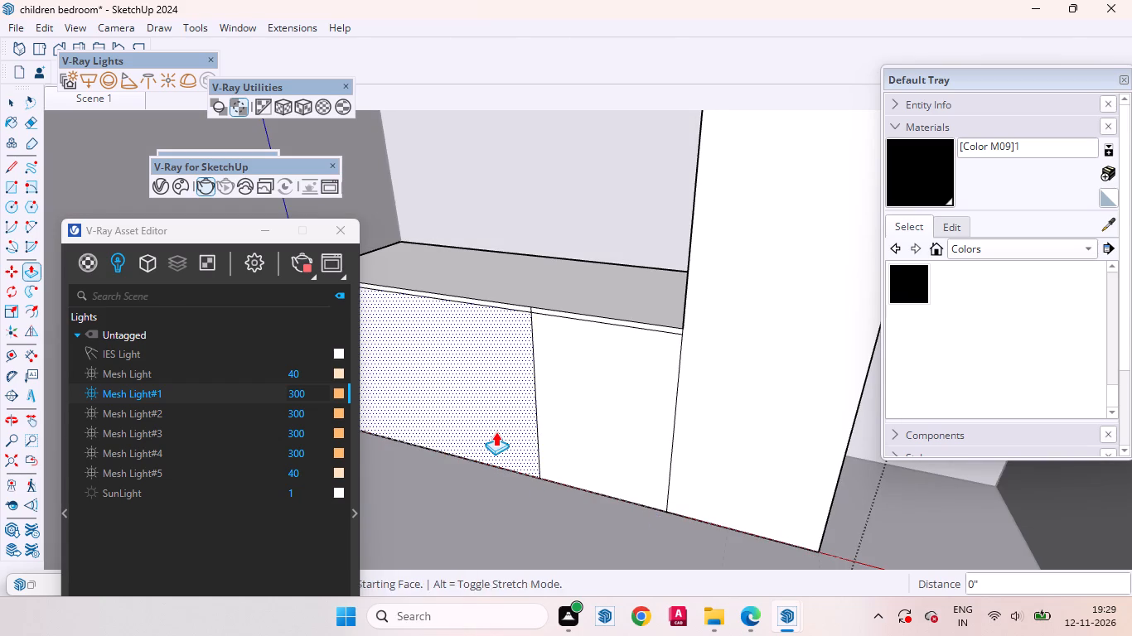
{"action": "key", "text": "space"}
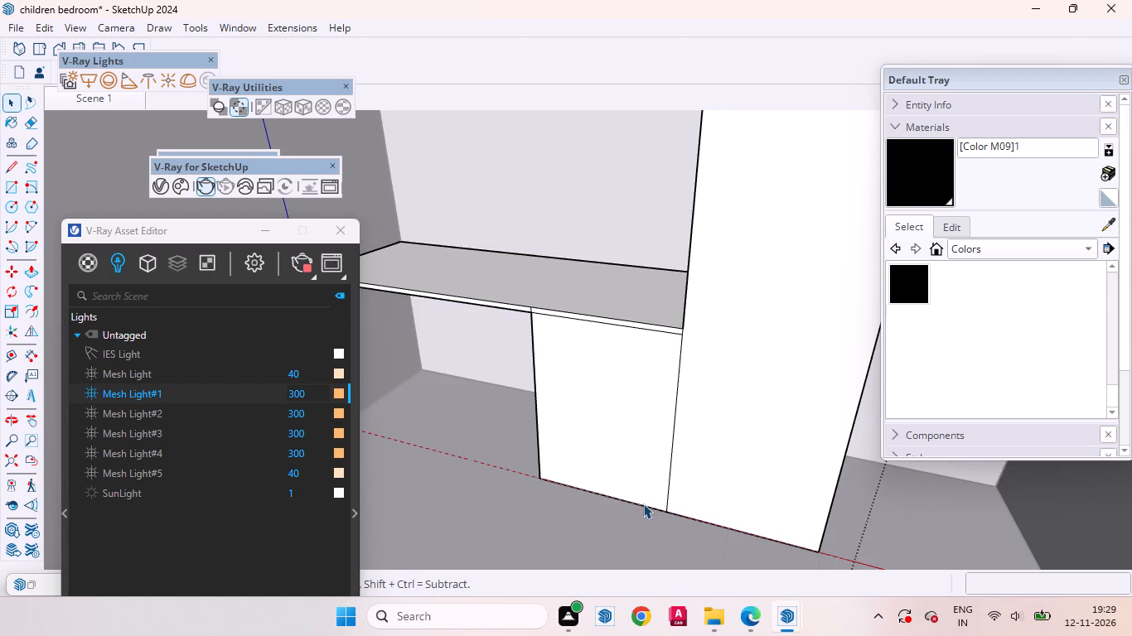
Copy the bottom front edges of the base cabinet and tall cabinet 4" straight up to mark out a plinth strip.
{"action": "left_click", "coordinate": [643, 503]}
{"action": "left_click", "coordinate": [725, 525], "text": "ctrl"}
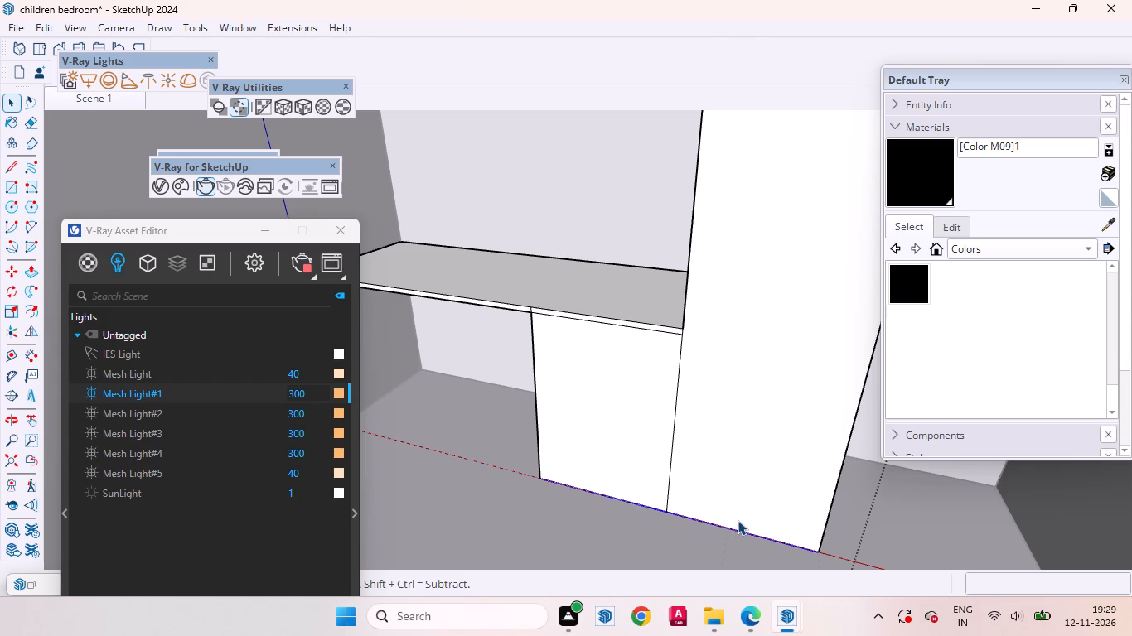
{"action": "key", "text": "m"}
{"action": "left_click", "coordinate": [718, 503]}
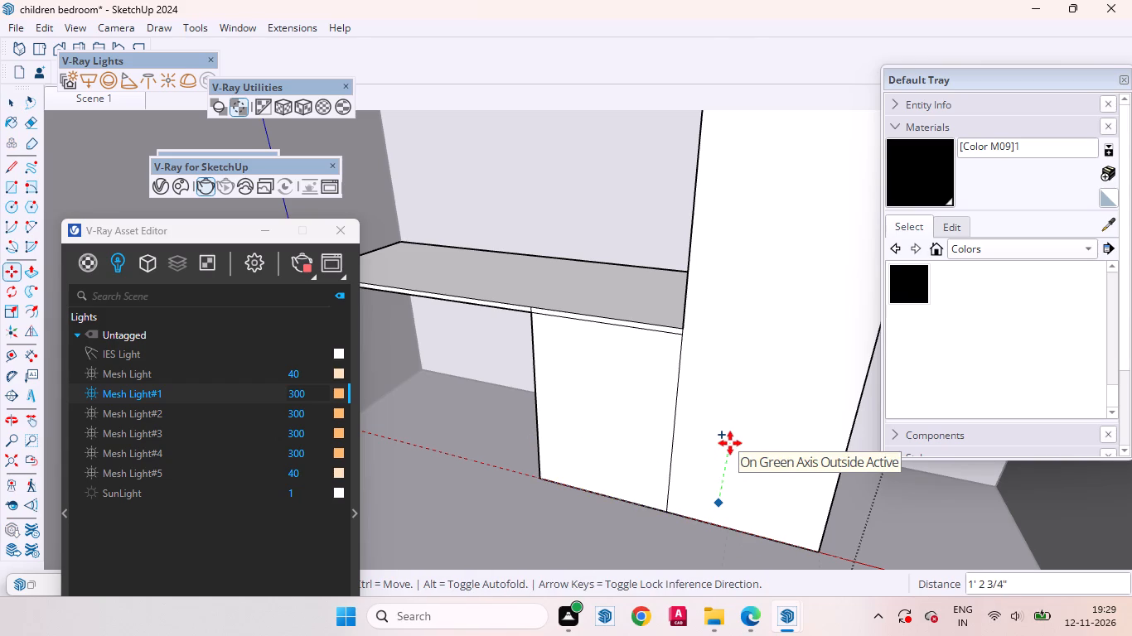
{"action": "key", "text": "Up"}
{"action": "key", "text": "4"}
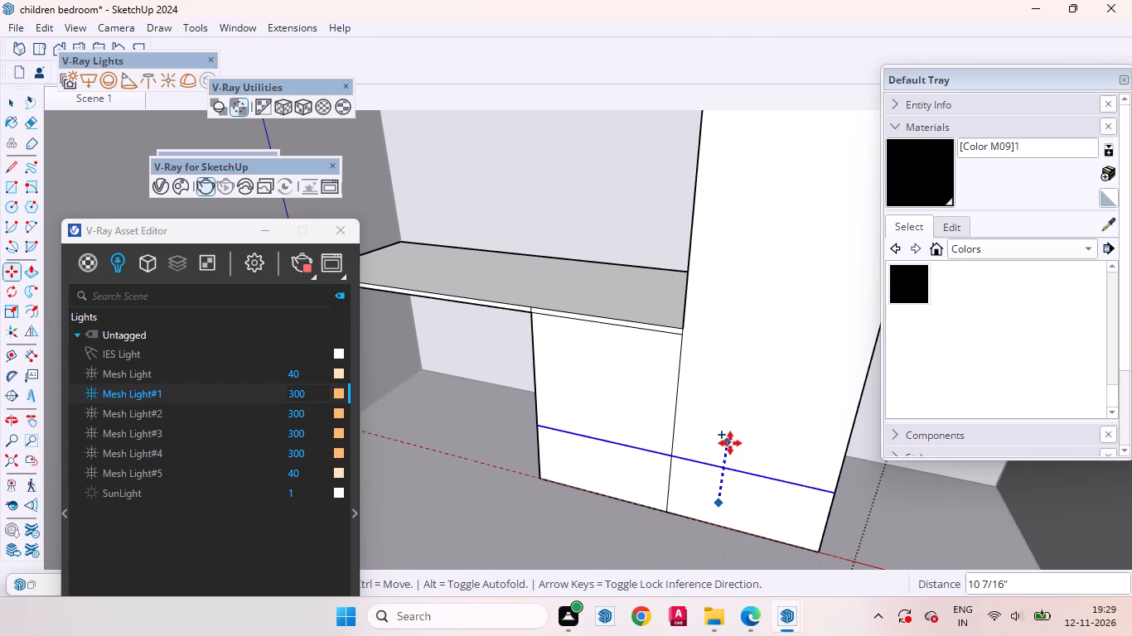
{"action": "key", "text": "Return"}
{"action": "key", "text": "space"}
Push the plinth strips below the base cabinet and tall cabinet back 2" to form a recessed toe kick.
{"action": "left_click", "coordinate": [639, 494]}
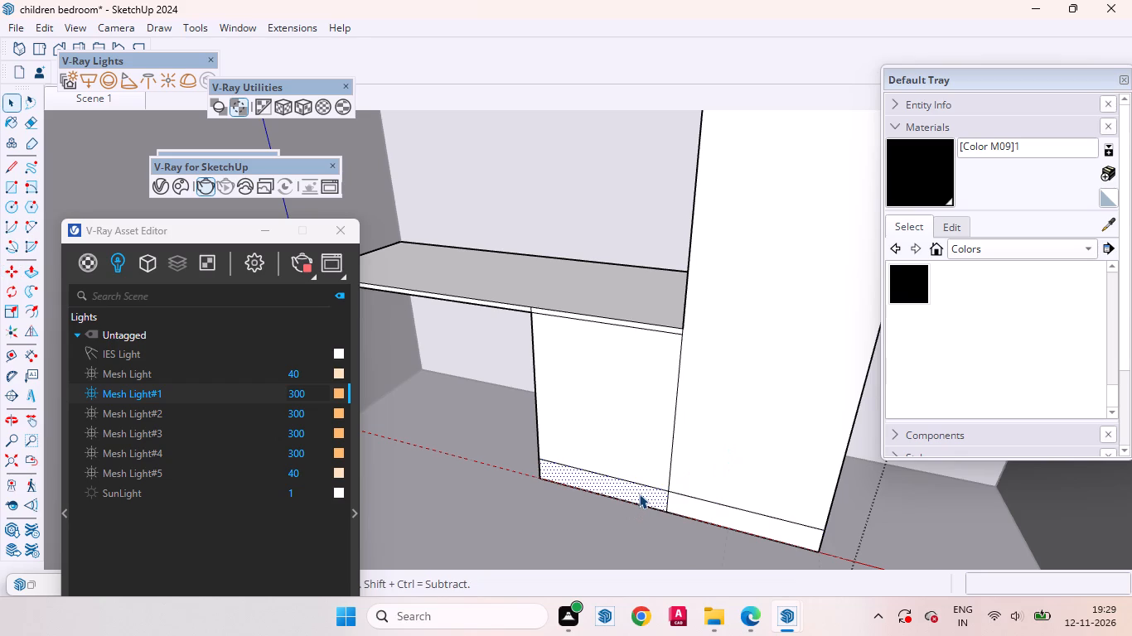
{"action": "key", "text": "p"}
{"action": "left_click", "coordinate": [639, 494]}
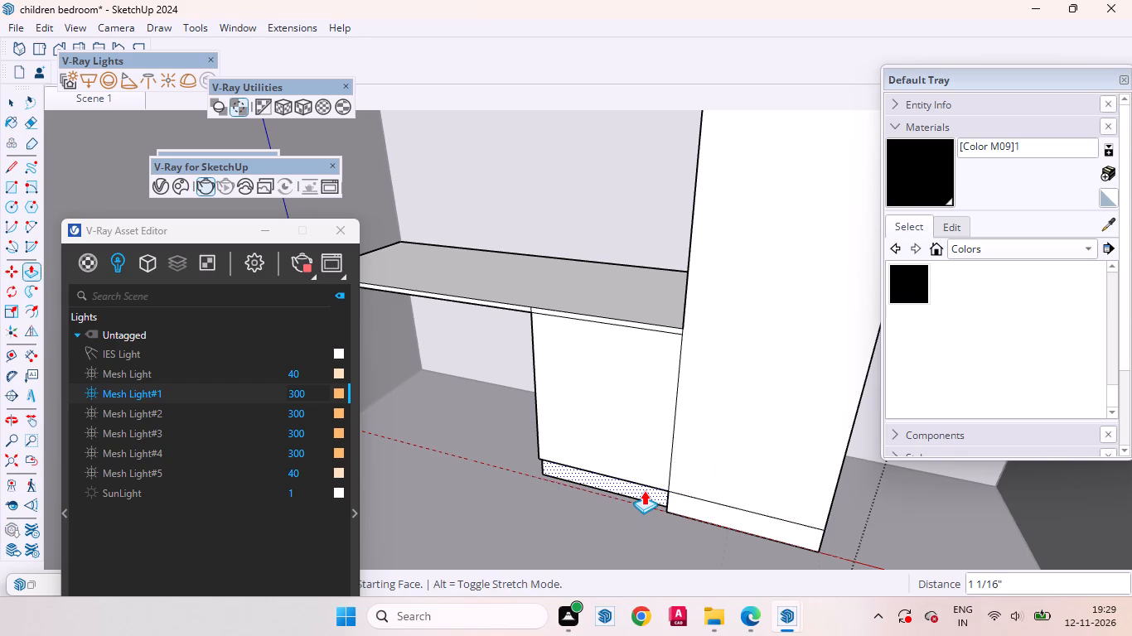
{"action": "key", "text": "2"}
{"action": "key", "text": "Return"}
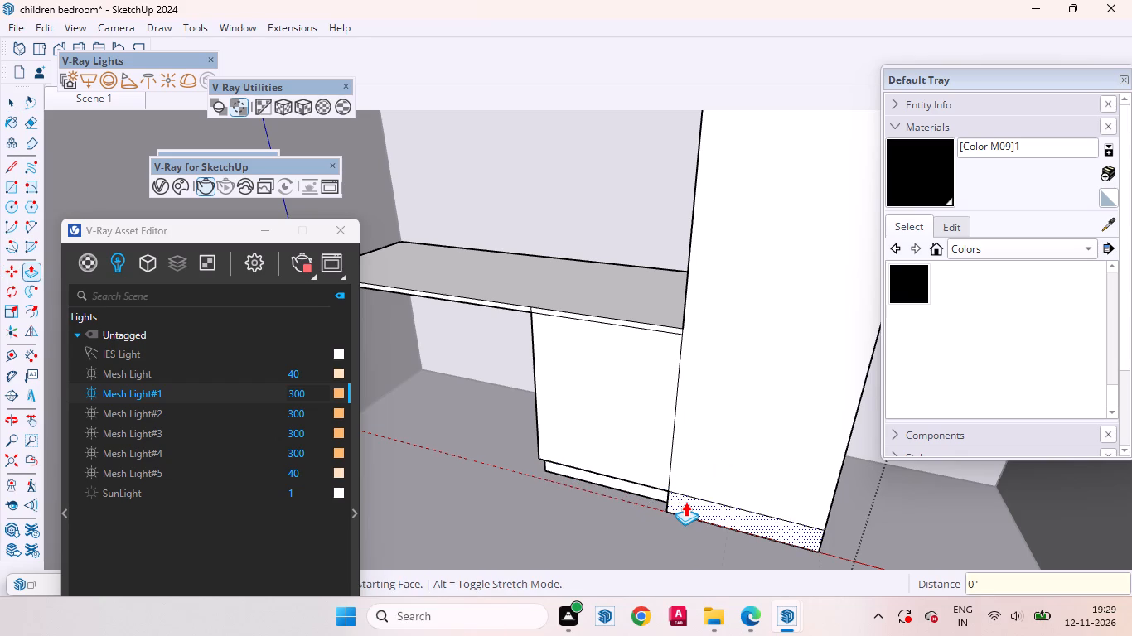
{"action": "double_click", "coordinate": [685, 502]}
{"action": "key", "text": "space"}
Remove the short vertical seam line between the two recessed plinth faces.
{"action": "left_click", "coordinate": [668, 499]}
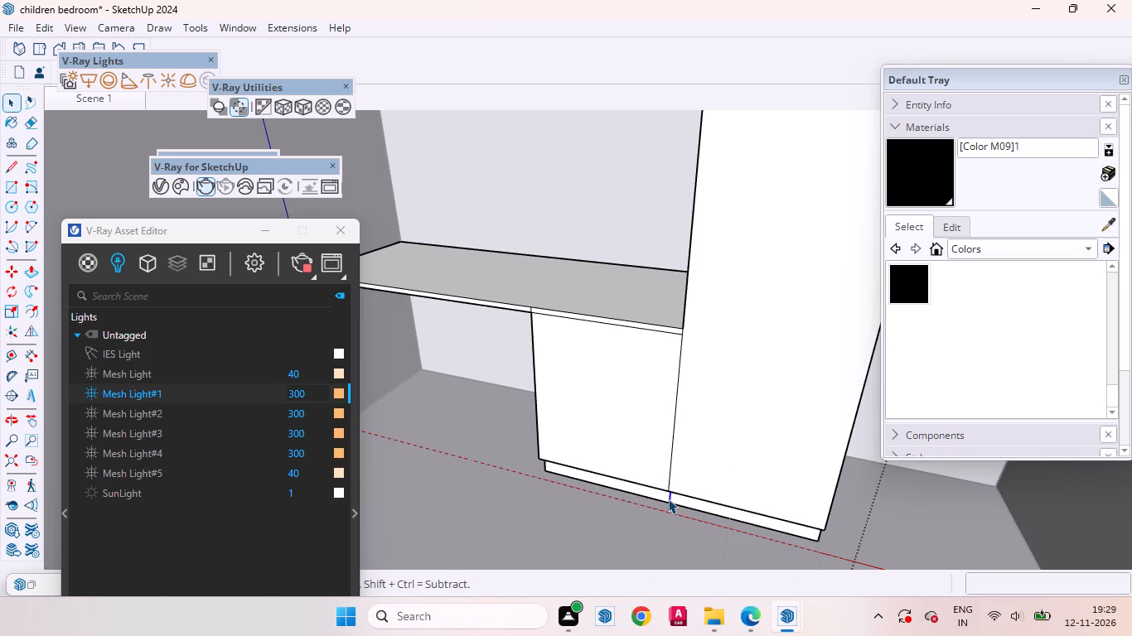
{"action": "right_click", "coordinate": [668, 499]}
{"action": "left_click", "coordinate": [706, 238]}
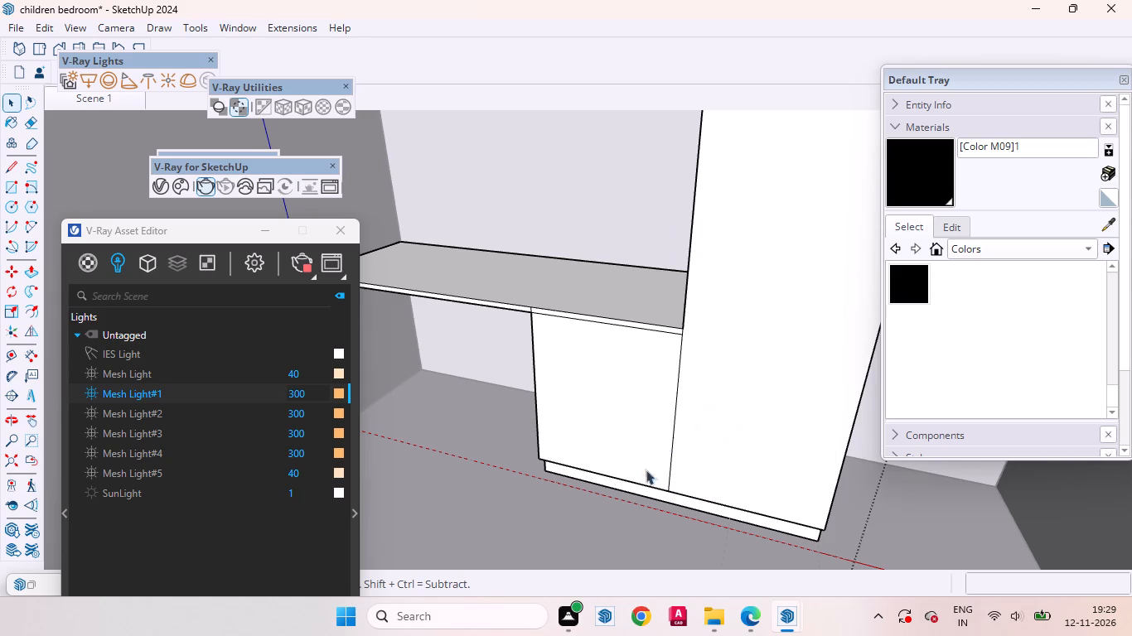
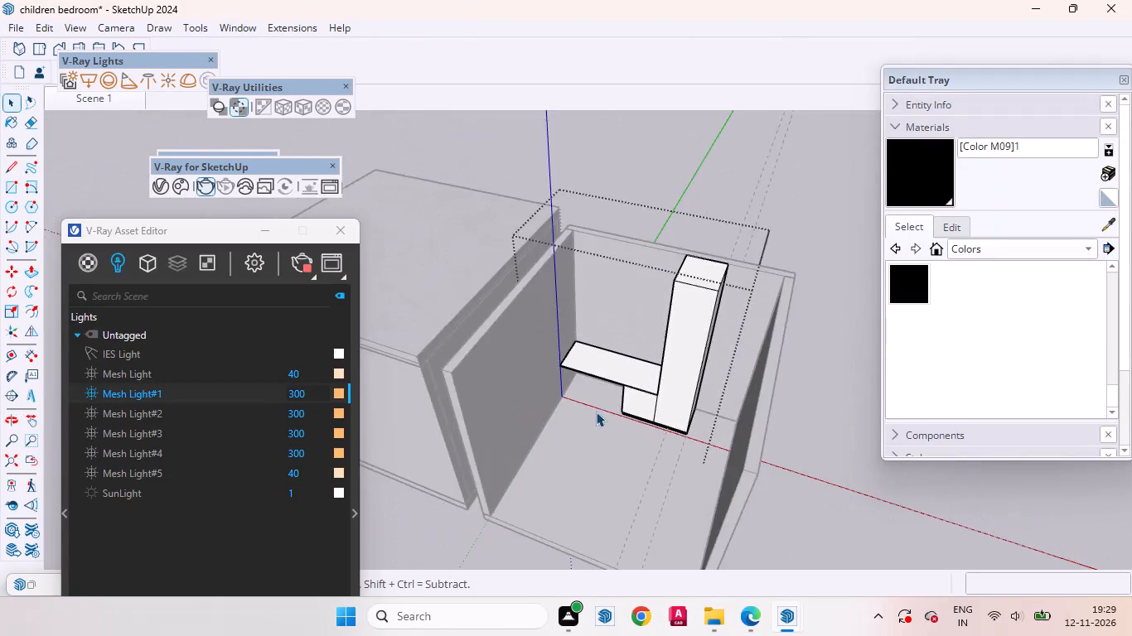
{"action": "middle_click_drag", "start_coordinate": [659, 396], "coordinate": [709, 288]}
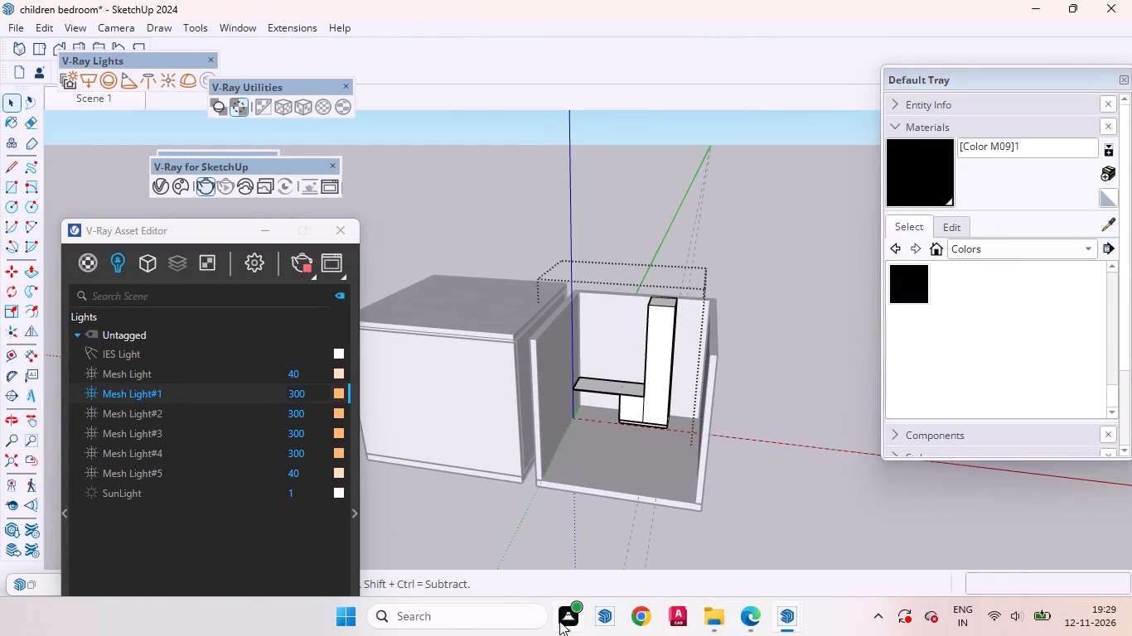
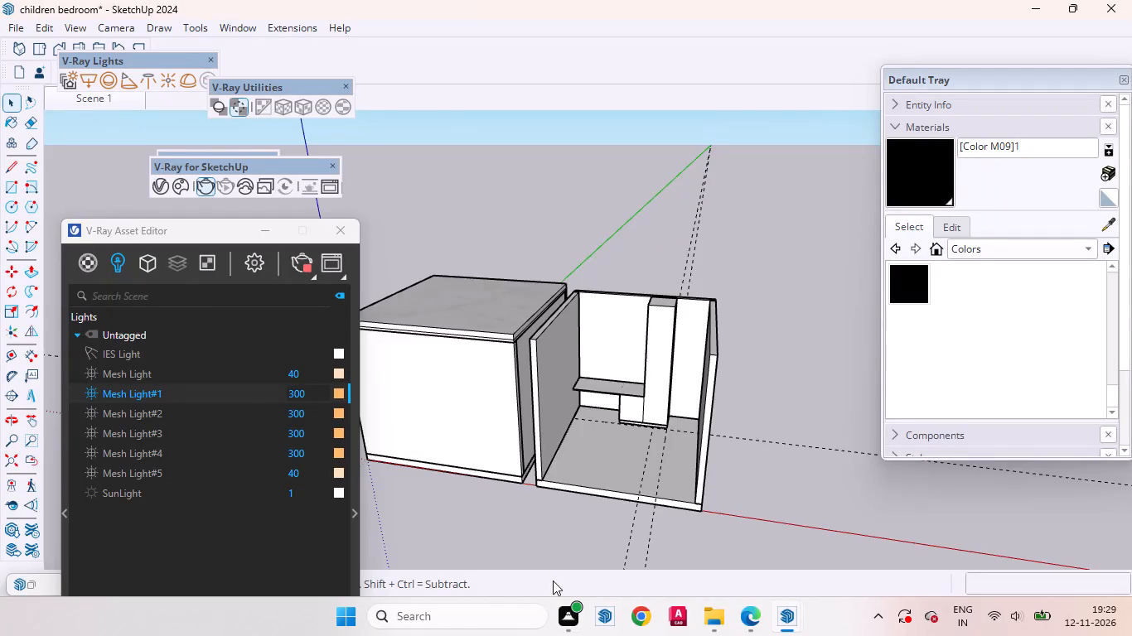
Examine the desk, base cabinet and tall cabinet in the bedroom from several angles, checking their individual faces.
{"action": "scroll", "coordinate": [613, 508], "scroll_direction": "up", "scroll_amount": 7}
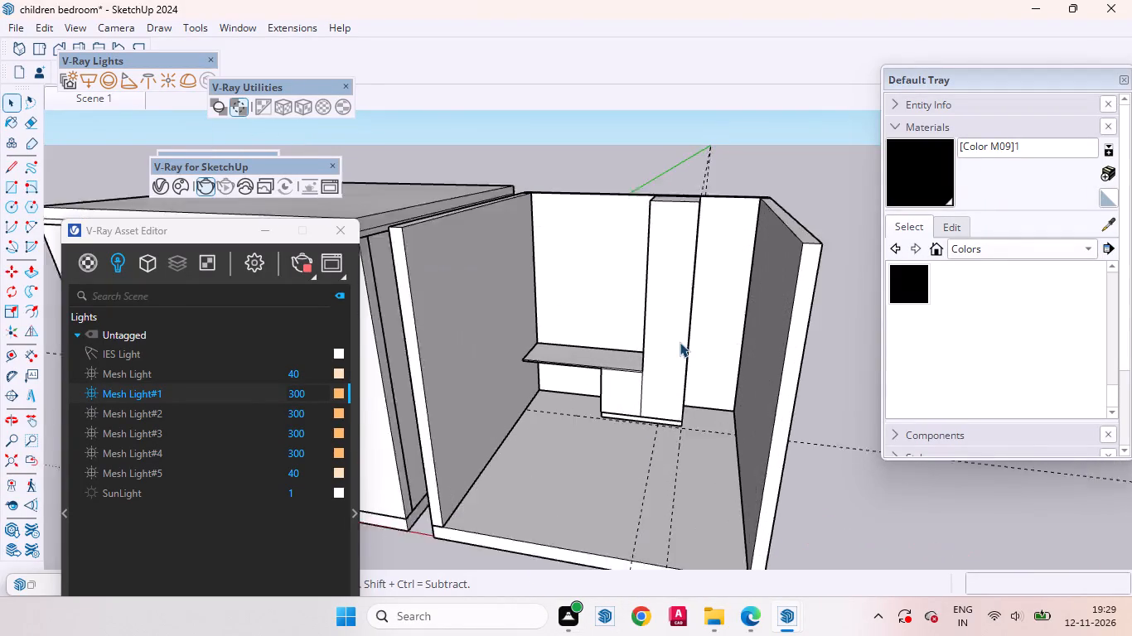
{"action": "scroll", "coordinate": [680, 342], "scroll_direction": "up", "scroll_amount": 8}
{"action": "scroll", "coordinate": [617, 419], "scroll_direction": "down", "scroll_amount": 5}
{"action": "middle_click_drag", "start_coordinate": [609, 475], "coordinate": [520, 535]}
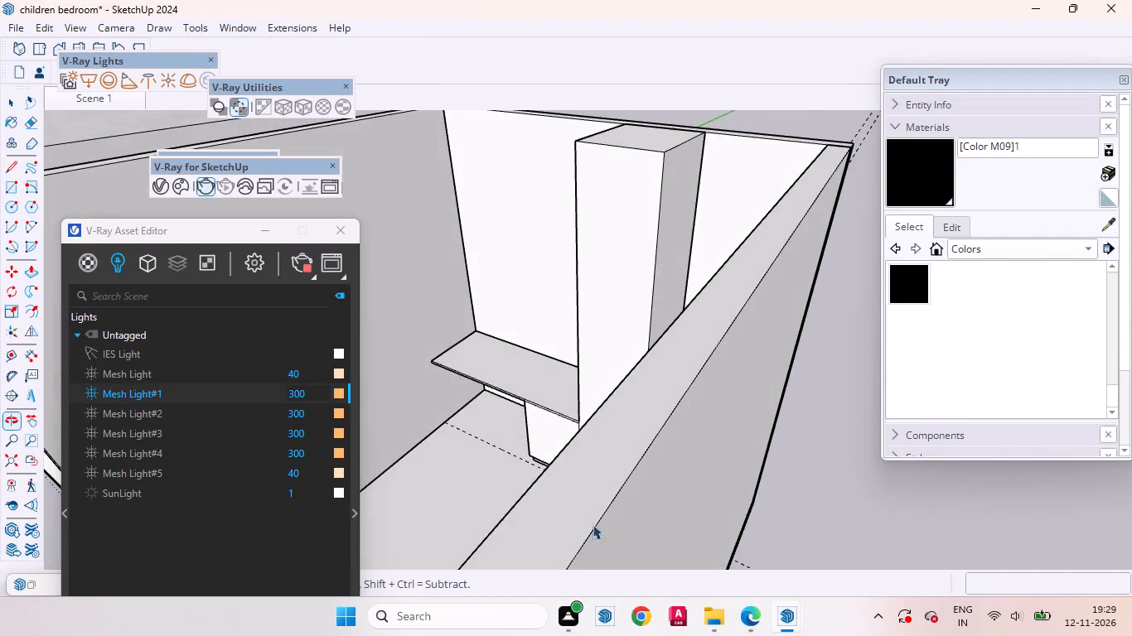
{"action": "scroll", "coordinate": [622, 520], "scroll_direction": "down", "scroll_amount": 12}
{"action": "middle_click_drag", "start_coordinate": [557, 479], "coordinate": [718, 410]}
{"action": "scroll", "coordinate": [671, 412], "scroll_direction": "up", "scroll_amount": 3}
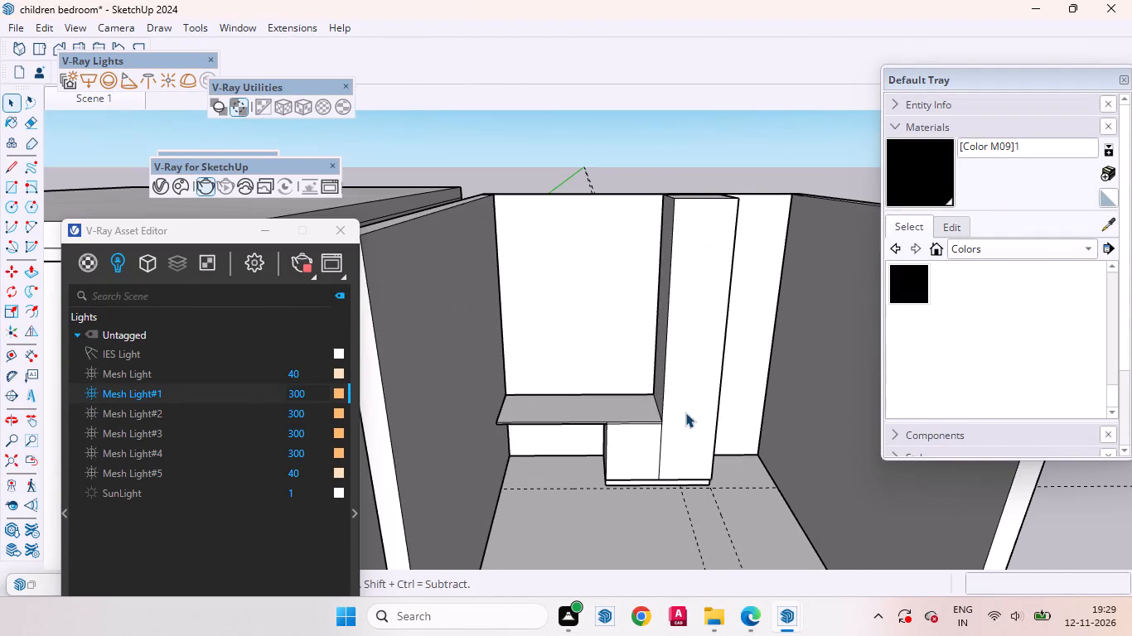
{"action": "left_click", "coordinate": [685, 412]}
{"action": "double_click", "coordinate": [683, 412]}
{"action": "left_click", "coordinate": [701, 400]}
{"action": "left_click", "coordinate": [689, 412]}
{"action": "left_click", "coordinate": [625, 442]}
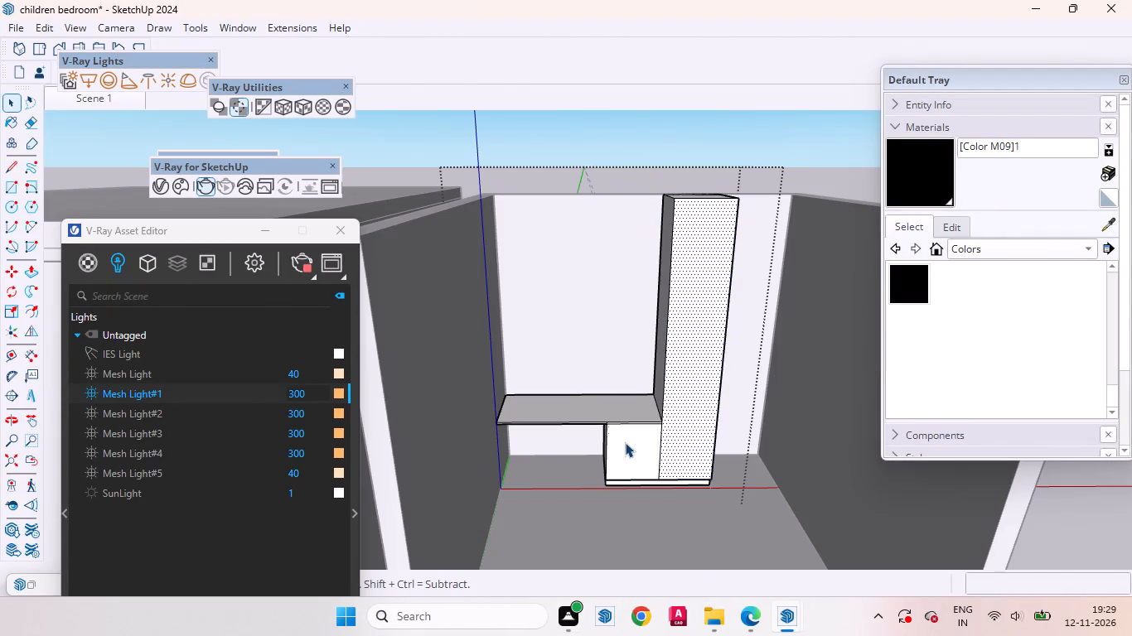
{"action": "left_click", "coordinate": [636, 394]}
{"action": "left_click", "coordinate": [577, 407]}
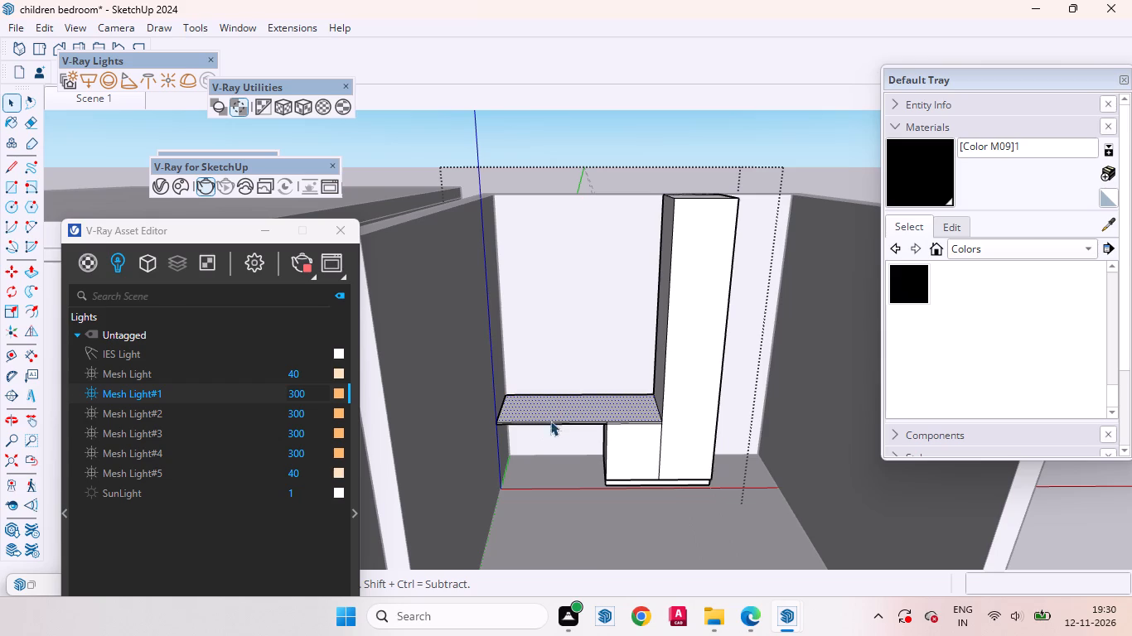
{"action": "scroll", "coordinate": [566, 488], "scroll_direction": "down", "scroll_amount": 8}
{"action": "left_click", "coordinate": [731, 387]}
{"action": "middle_click_drag", "start_coordinate": [642, 468], "coordinate": [618, 352]}
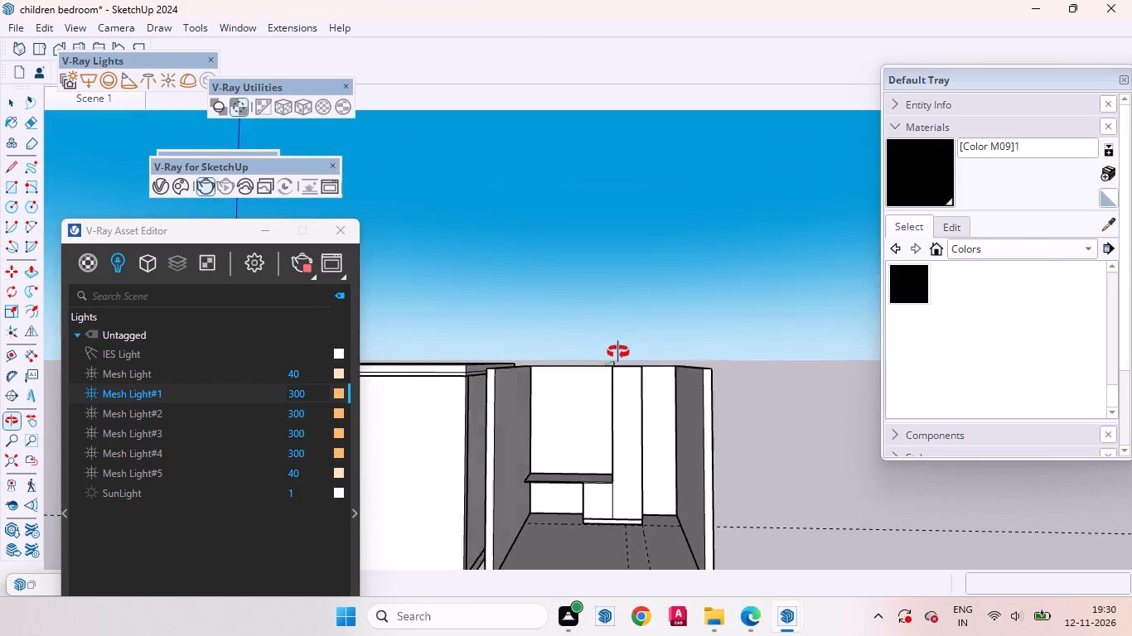
{"action": "middle_click_drag", "start_coordinate": [618, 352], "coordinate": [663, 369]}
Divide the vertical edge of the base cabinet's front, on the side facing the knee space, into 3 segments.
{"action": "scroll", "coordinate": [608, 496], "scroll_direction": "up", "scroll_amount": 13}
{"action": "left_click", "coordinate": [591, 498]}
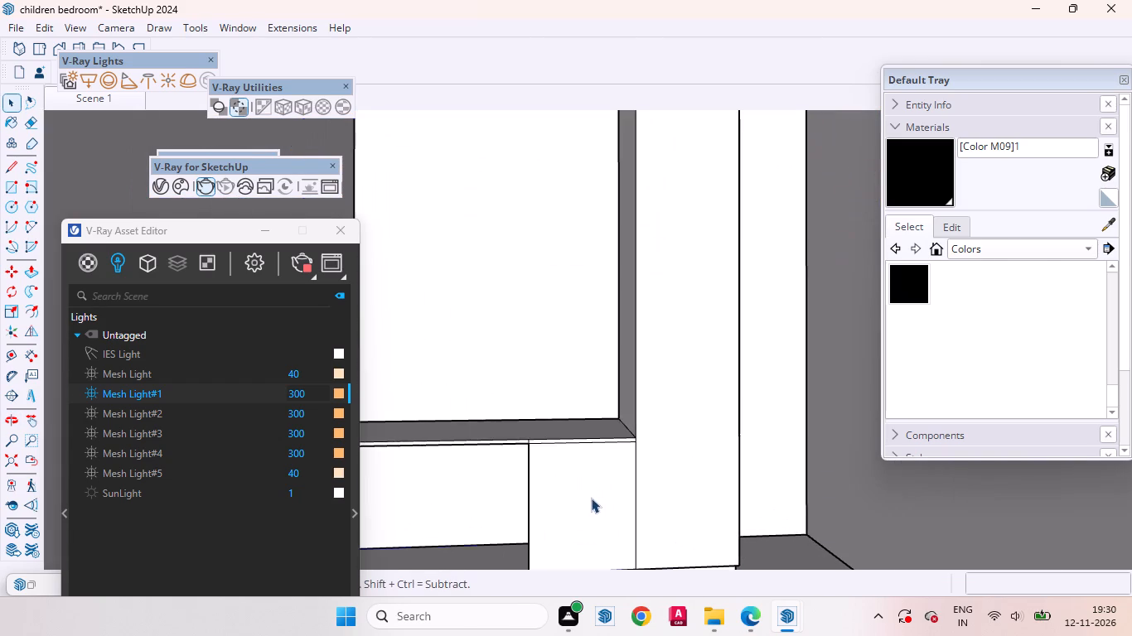
{"action": "double_click", "coordinate": [583, 489]}
{"action": "left_click", "coordinate": [610, 485]}
{"action": "scroll", "coordinate": [582, 351], "scroll_direction": "down", "scroll_amount": 6}
{"action": "scroll", "coordinate": [628, 452], "scroll_direction": "up", "scroll_amount": 3}
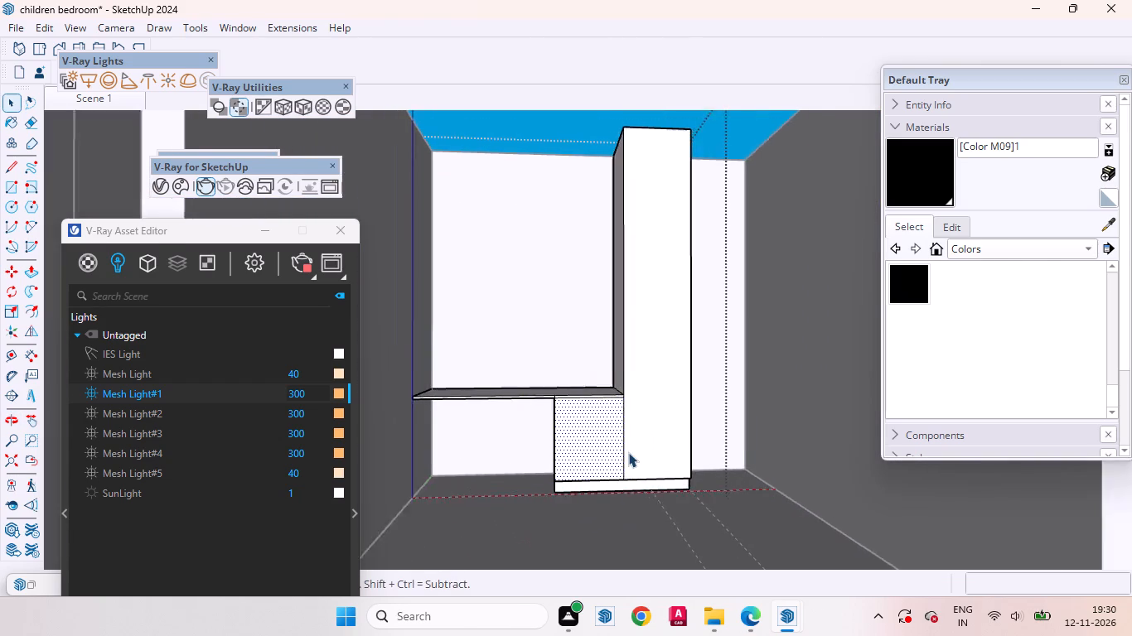
{"action": "scroll", "coordinate": [628, 452], "scroll_direction": "up", "scroll_amount": 3}
{"action": "scroll", "coordinate": [518, 438], "scroll_direction": "up", "scroll_amount": 4}
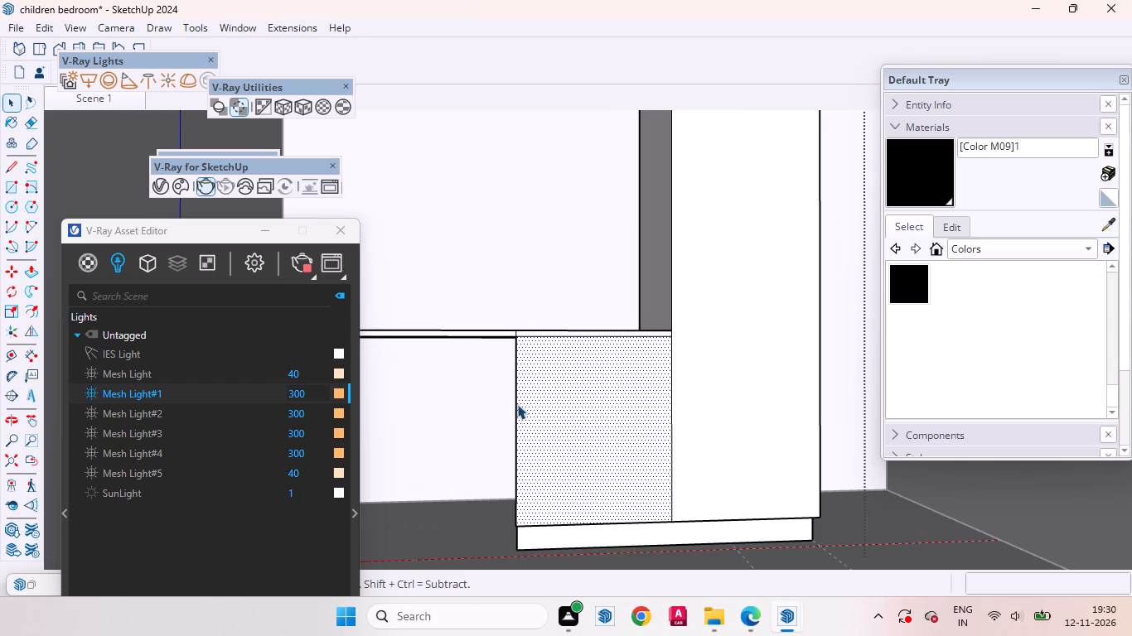
{"action": "left_click", "coordinate": [515, 402]}
{"action": "right_click", "coordinate": [515, 402]}
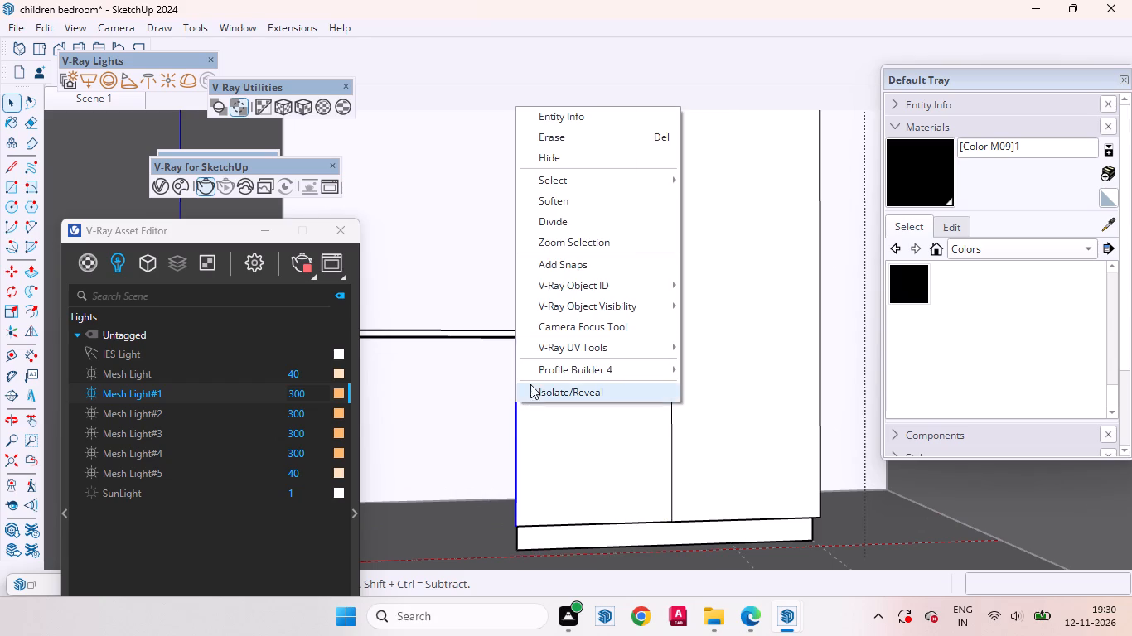
{"action": "left_click", "coordinate": [564, 220]}
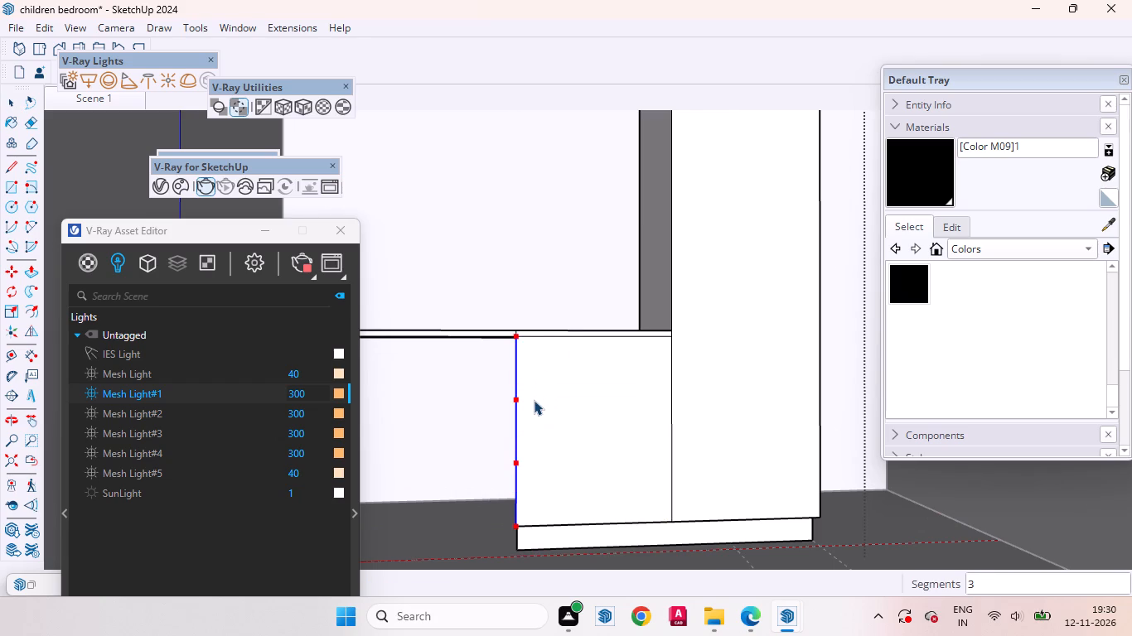
{"action": "left_click", "coordinate": [534, 400]}
Draw two horizontal lines across the base cabinet's front from the division points, splitting it into three drawer fronts.
{"action": "key", "text": "l"}
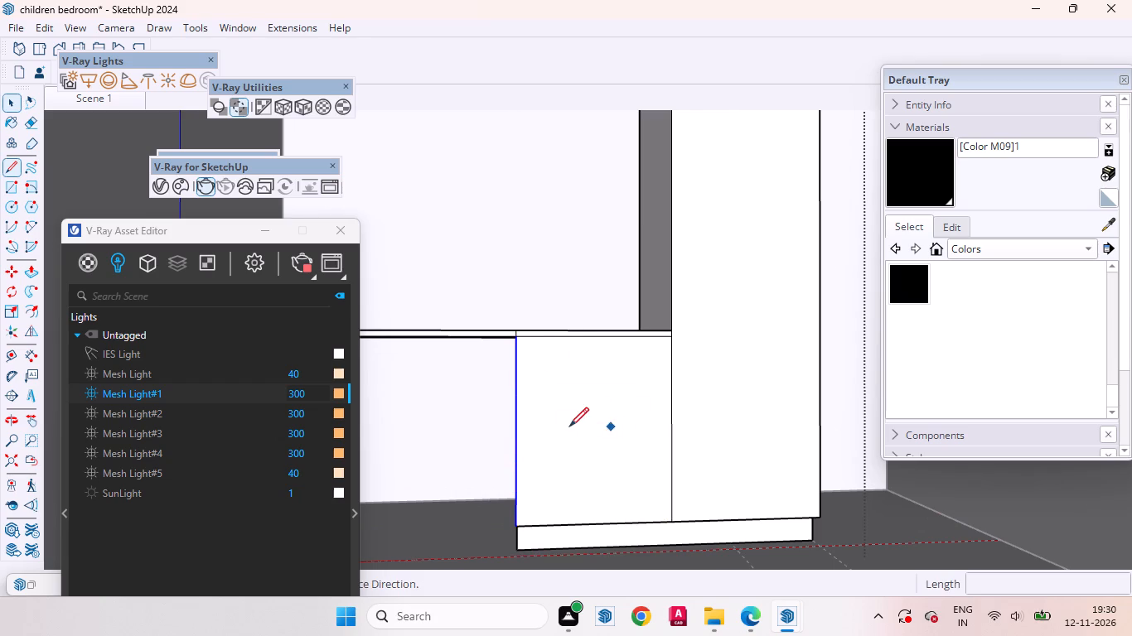
{"action": "left_click", "coordinate": [517, 404]}
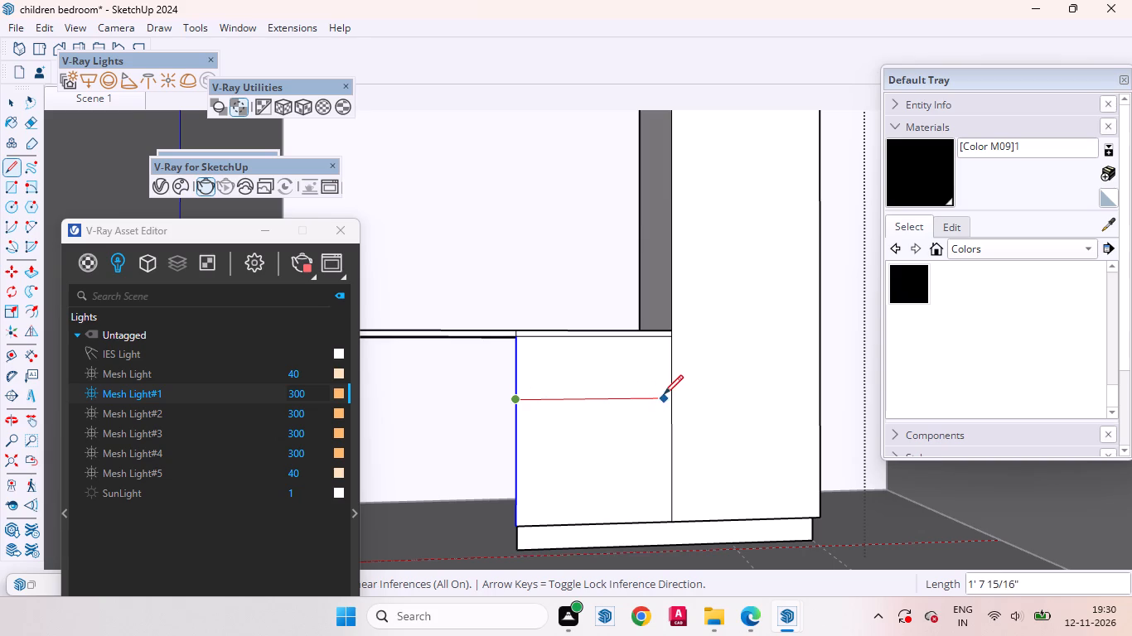
{"action": "left_click", "coordinate": [673, 395]}
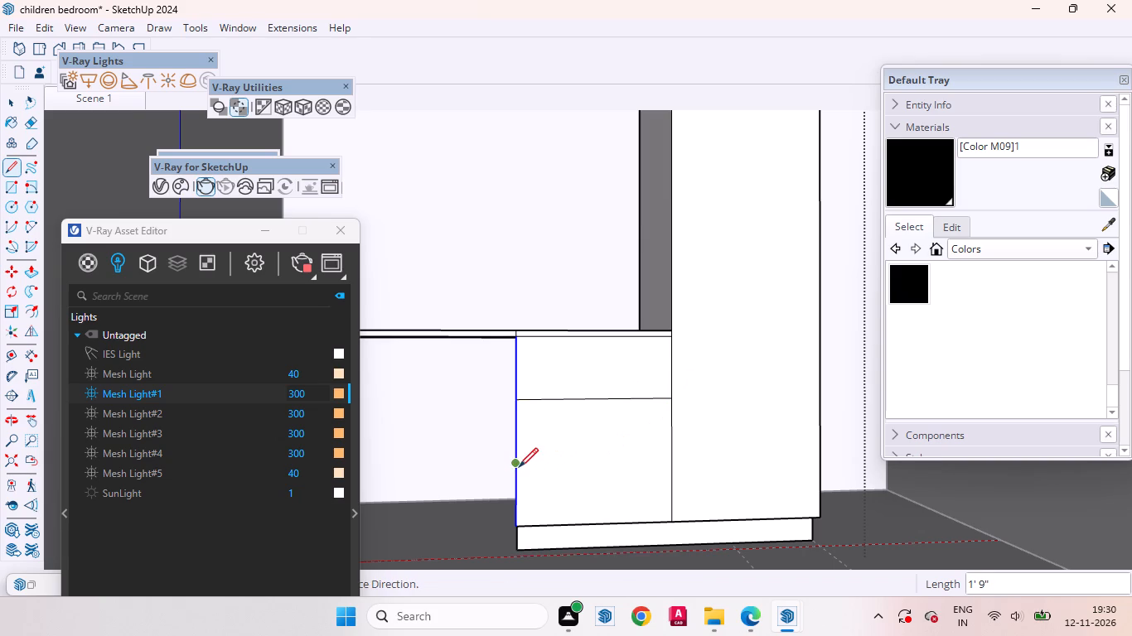
{"action": "left_click", "coordinate": [519, 467]}
{"action": "left_click", "coordinate": [671, 455]}
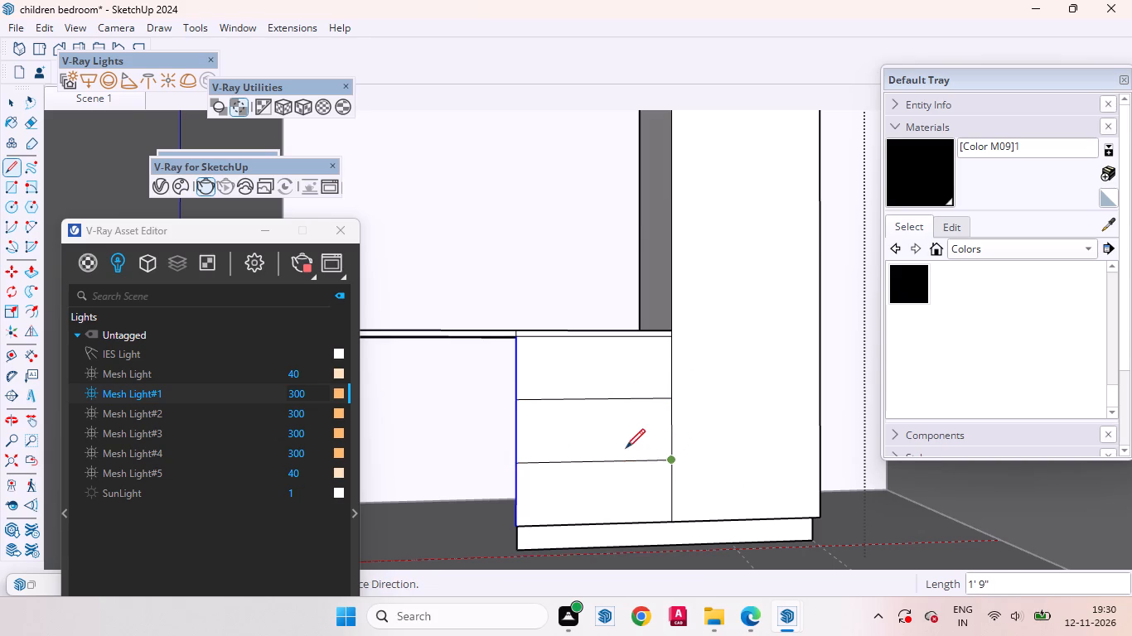
{"action": "key", "text": "space"}
{"action": "left_click", "coordinate": [611, 439]}
{"action": "left_click", "coordinate": [615, 371]}
{"action": "left_click", "coordinate": [602, 479]}
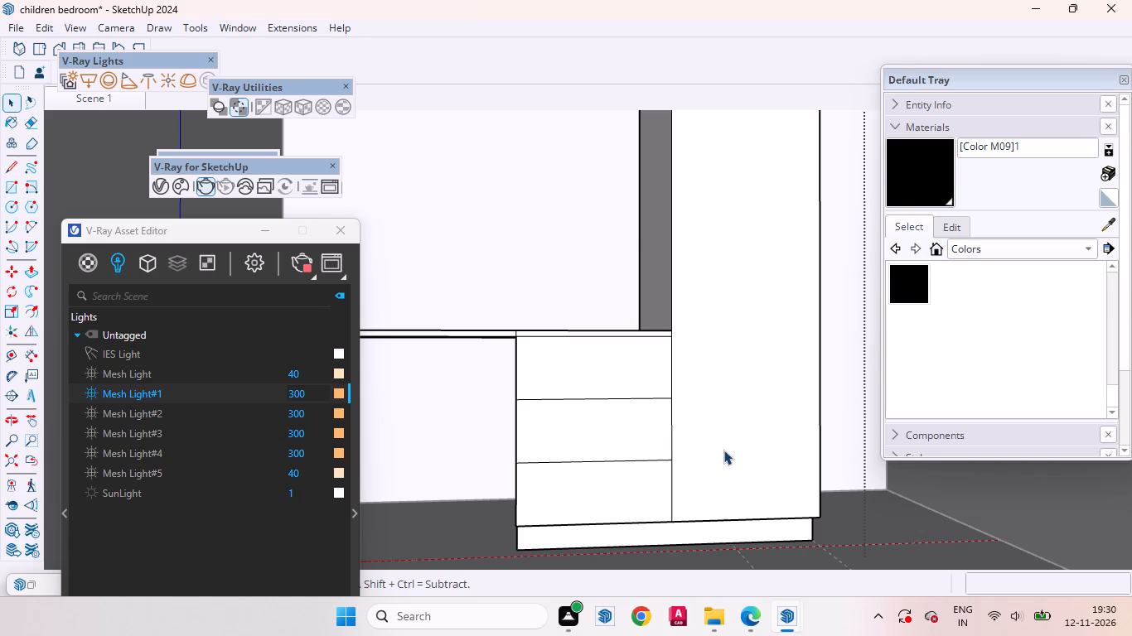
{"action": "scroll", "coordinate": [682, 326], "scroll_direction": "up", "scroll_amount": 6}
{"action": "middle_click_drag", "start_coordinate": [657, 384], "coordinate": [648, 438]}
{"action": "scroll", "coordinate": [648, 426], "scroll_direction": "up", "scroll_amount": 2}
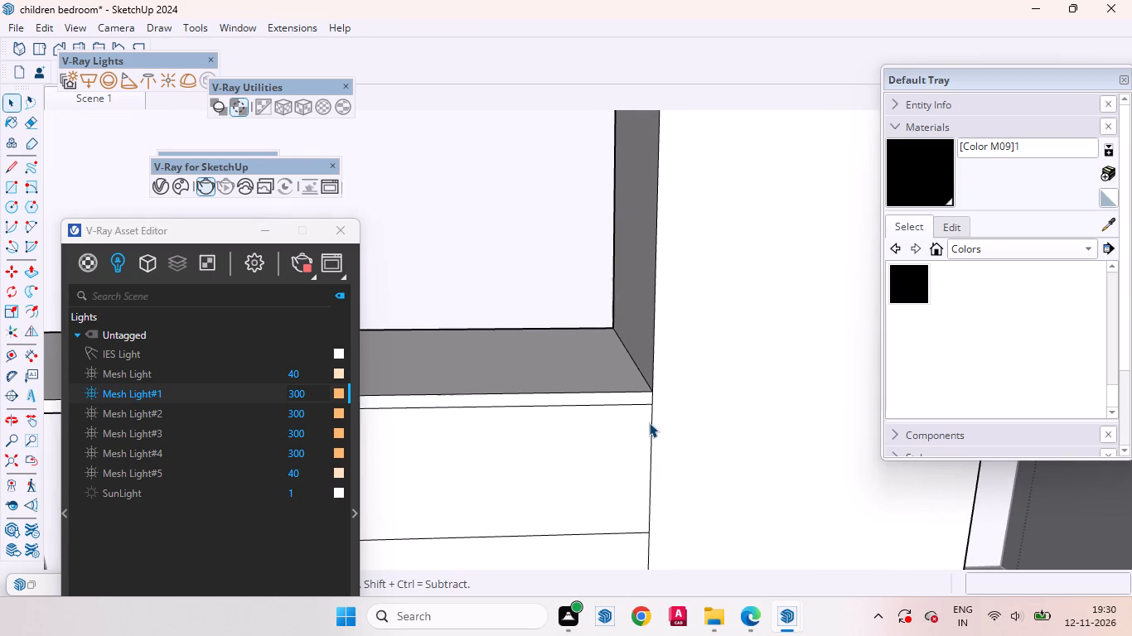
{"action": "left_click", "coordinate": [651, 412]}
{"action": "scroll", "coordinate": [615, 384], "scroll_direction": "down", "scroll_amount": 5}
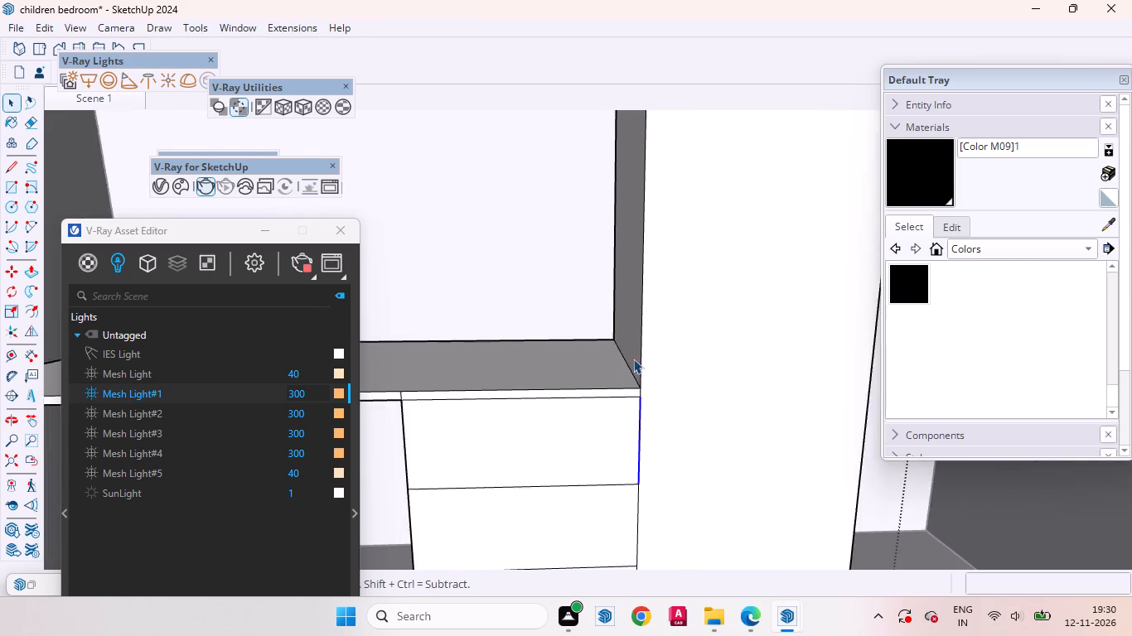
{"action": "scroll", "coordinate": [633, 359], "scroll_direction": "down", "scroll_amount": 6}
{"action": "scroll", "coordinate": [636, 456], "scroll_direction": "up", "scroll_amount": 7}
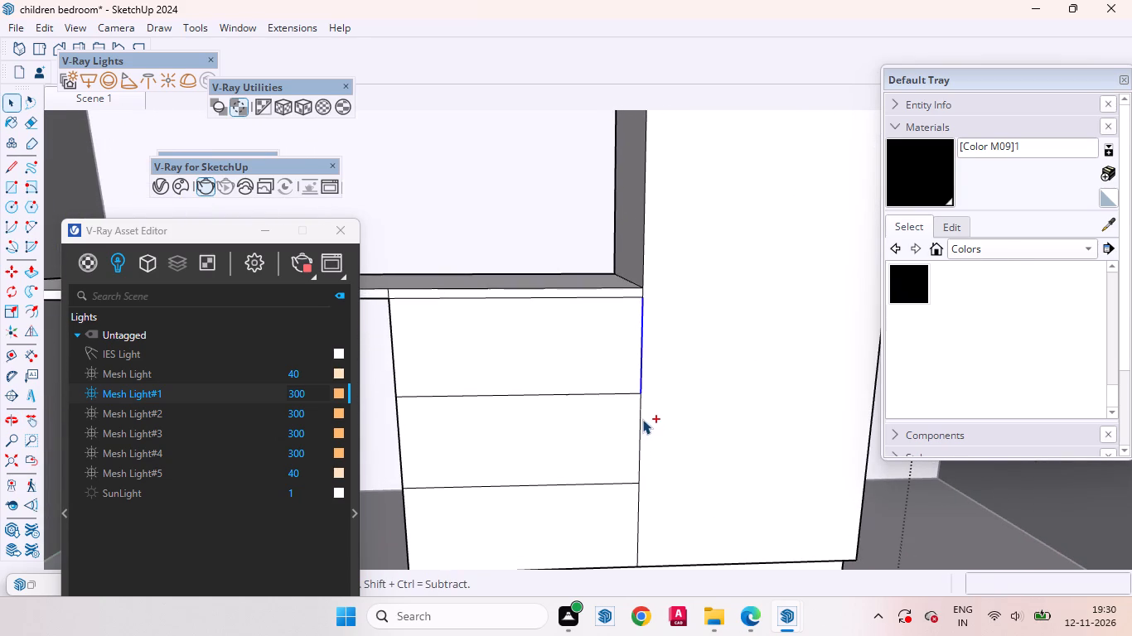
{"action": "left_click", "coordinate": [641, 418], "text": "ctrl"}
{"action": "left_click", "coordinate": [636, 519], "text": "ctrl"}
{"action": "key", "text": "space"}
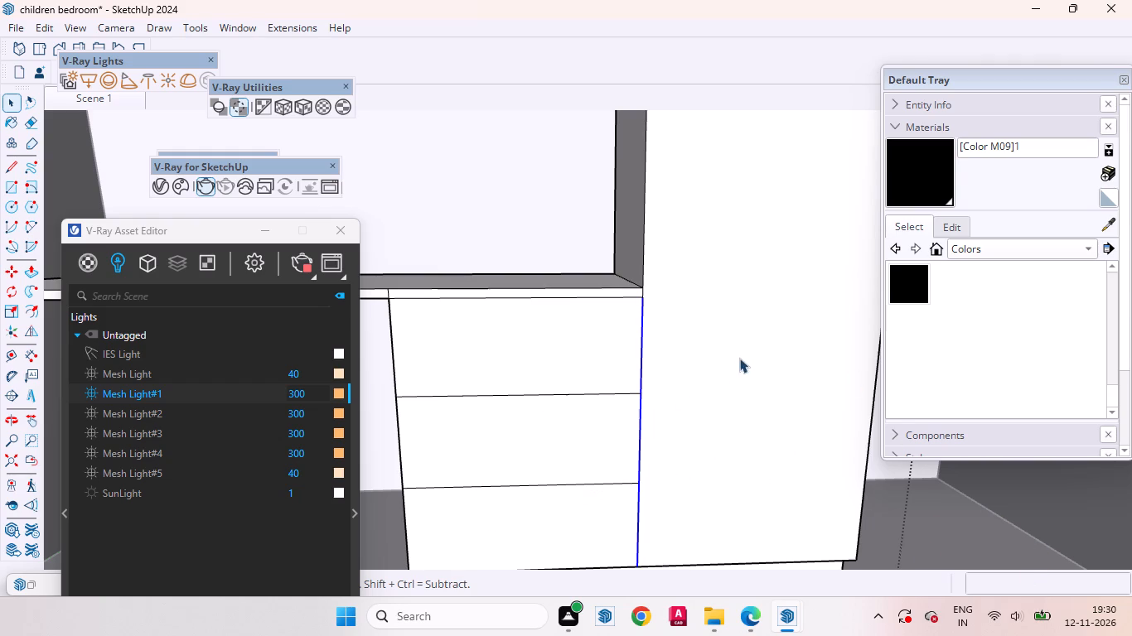
Push the tall cabinet's front face back by 18 mm so it sits behind the drawer fronts.
{"action": "left_click", "coordinate": [739, 358]}
{"action": "key", "text": "p"}
{"action": "left_click", "coordinate": [754, 398]}
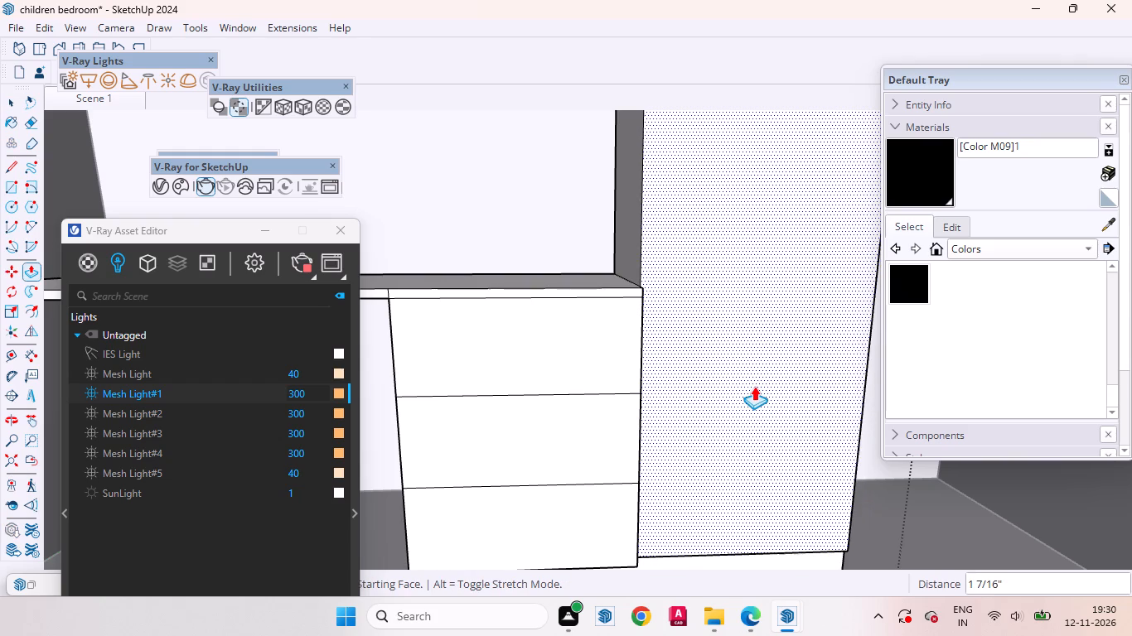
{"action": "key", "text": "1"}
{"action": "type", "text": "8mm"}
{"action": "key", "text": "Return"}
{"action": "key", "text": "space"}
Erase the short vertical edge on the desktop's front edge above the base cabinet's corner.
{"action": "scroll", "coordinate": [741, 338], "scroll_direction": "down", "scroll_amount": 4}
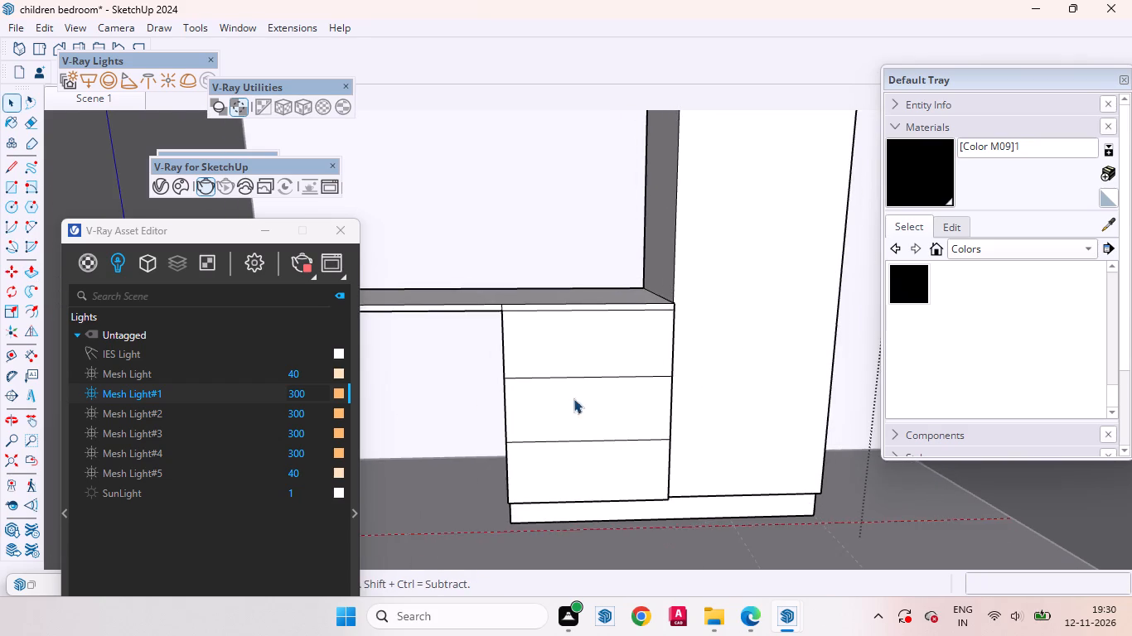
{"action": "middle_click_drag", "start_coordinate": [580, 386], "coordinate": [680, 335]}
{"action": "scroll", "coordinate": [604, 343], "scroll_direction": "up", "scroll_amount": 3}
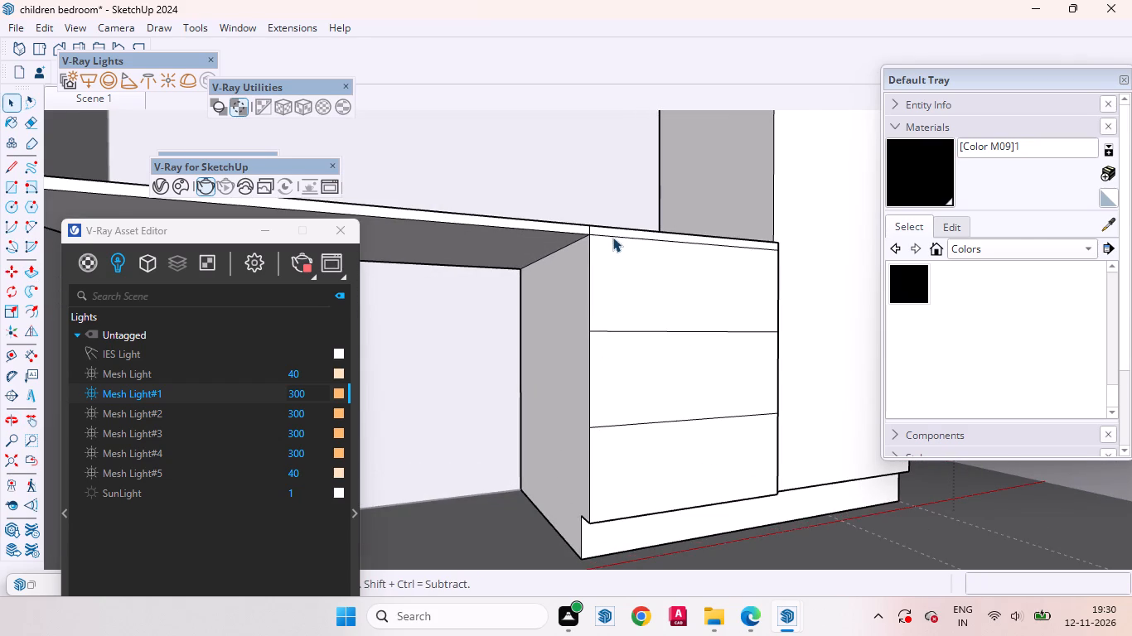
{"action": "scroll", "coordinate": [593, 229], "scroll_direction": "up", "scroll_amount": 7}
{"action": "left_click", "coordinate": [587, 227]}
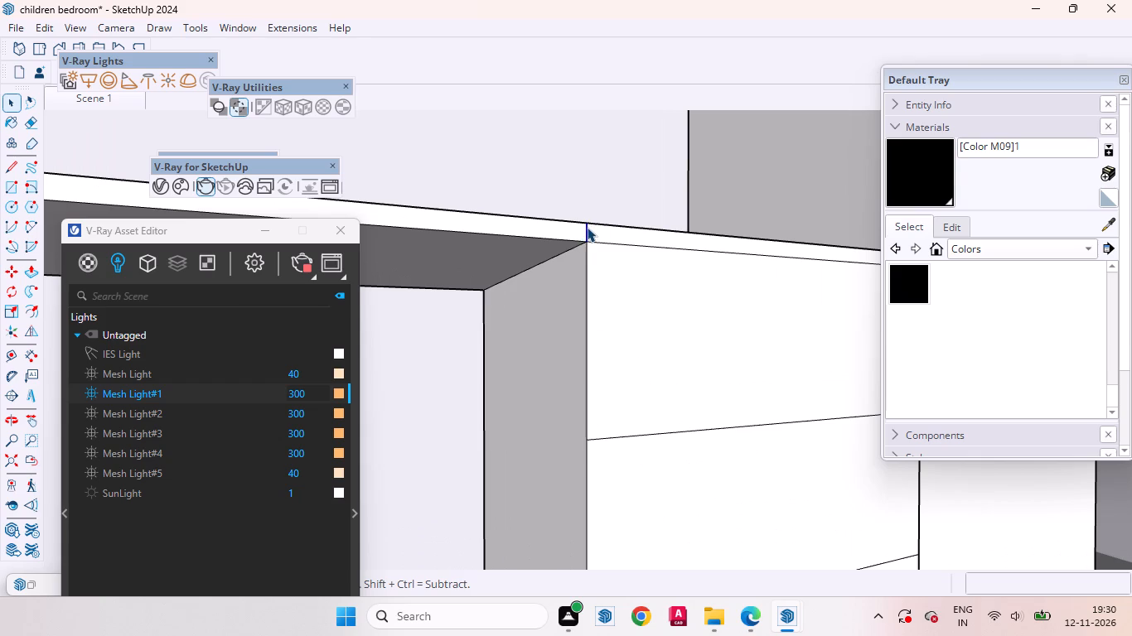
{"action": "scroll", "coordinate": [587, 227], "scroll_direction": "up", "scroll_amount": 1}
{"action": "right_click", "coordinate": [587, 227]}
{"action": "left_click", "coordinate": [645, 260]}
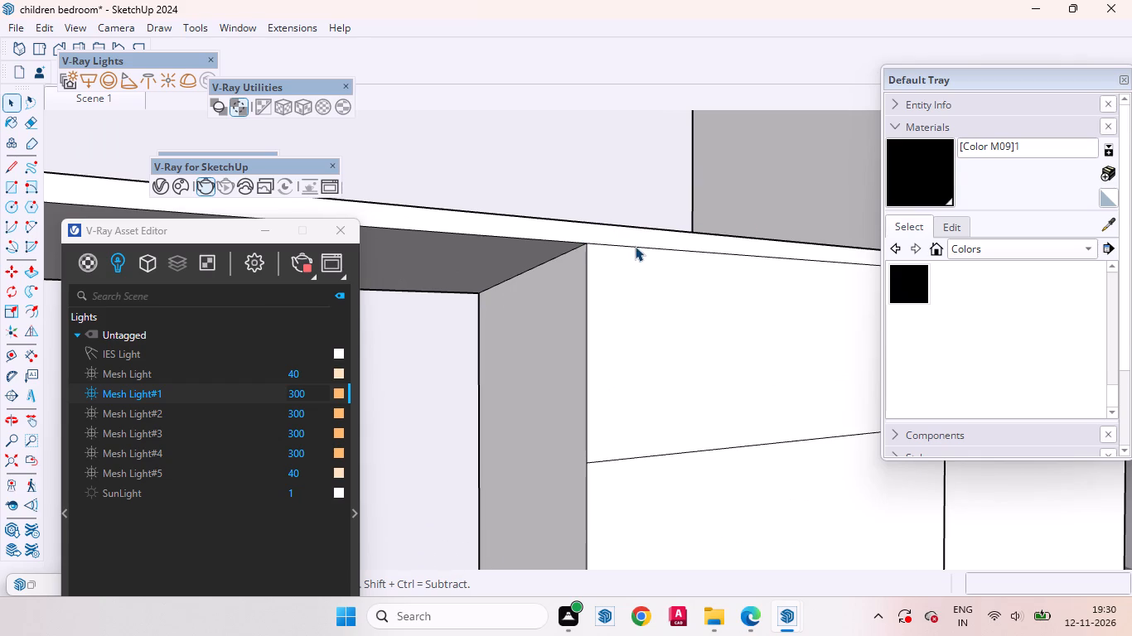
Copy the three horizontal lines at the tops of the drawer fronts 3 mm downward to outline the gaps.
{"action": "left_click", "coordinate": [635, 246], "text": "ctrl"}
{"action": "left_click", "coordinate": [648, 455], "text": "ctrl"}
{"action": "scroll", "coordinate": [603, 296], "scroll_direction": "down", "scroll_amount": 4}
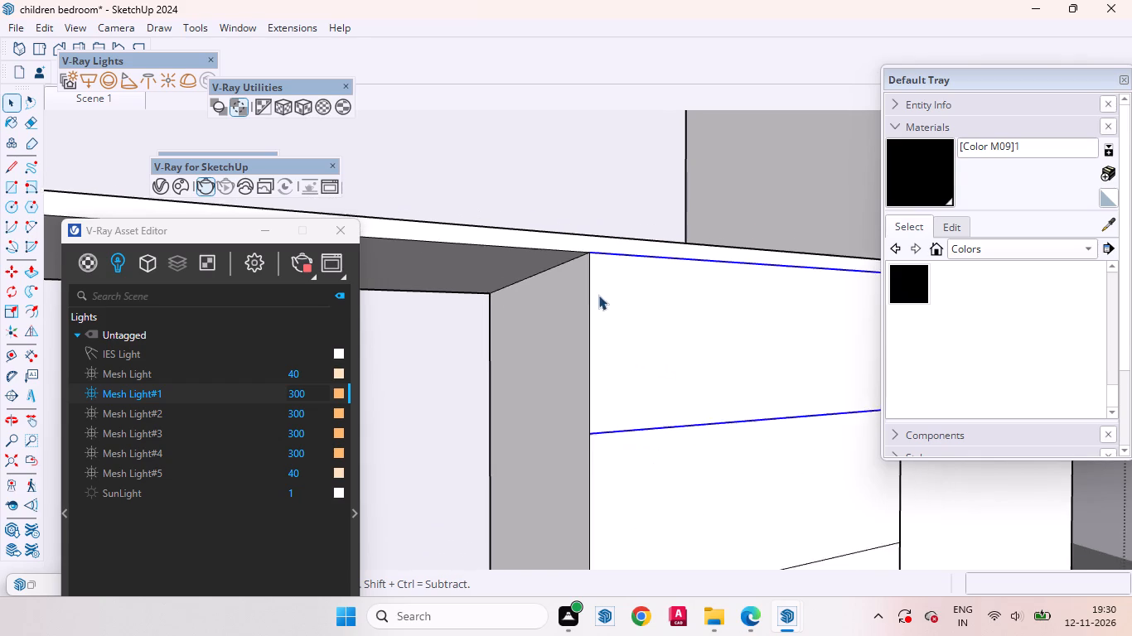
{"action": "scroll", "coordinate": [598, 295], "scroll_direction": "down", "scroll_amount": 4}
{"action": "left_click", "coordinate": [637, 458], "text": "ctrl"}
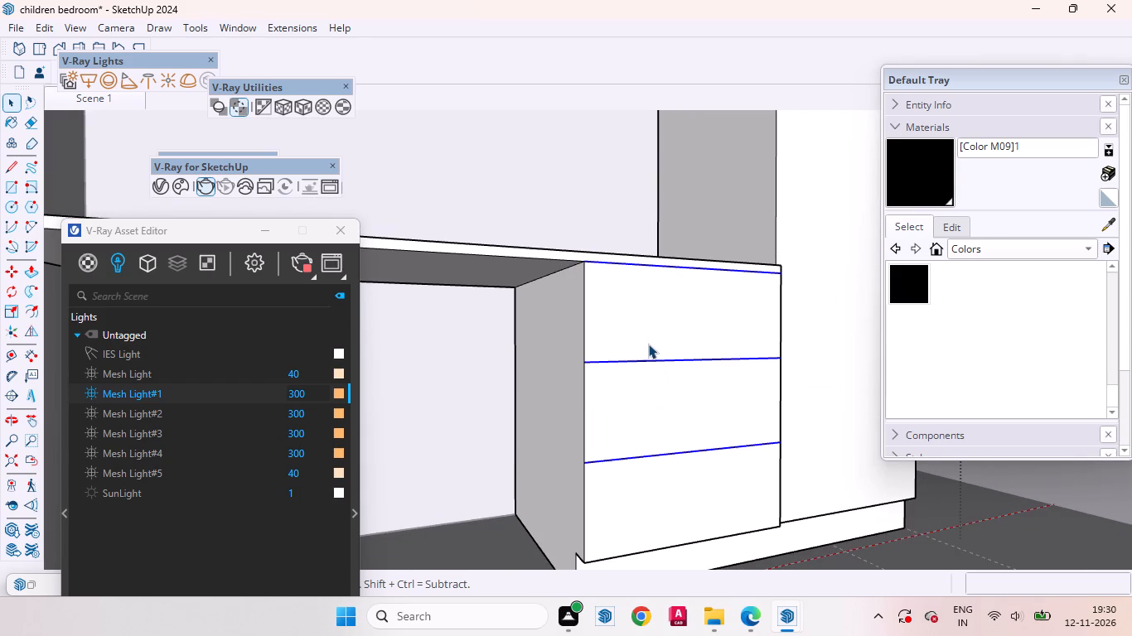
{"action": "key", "text": "m"}
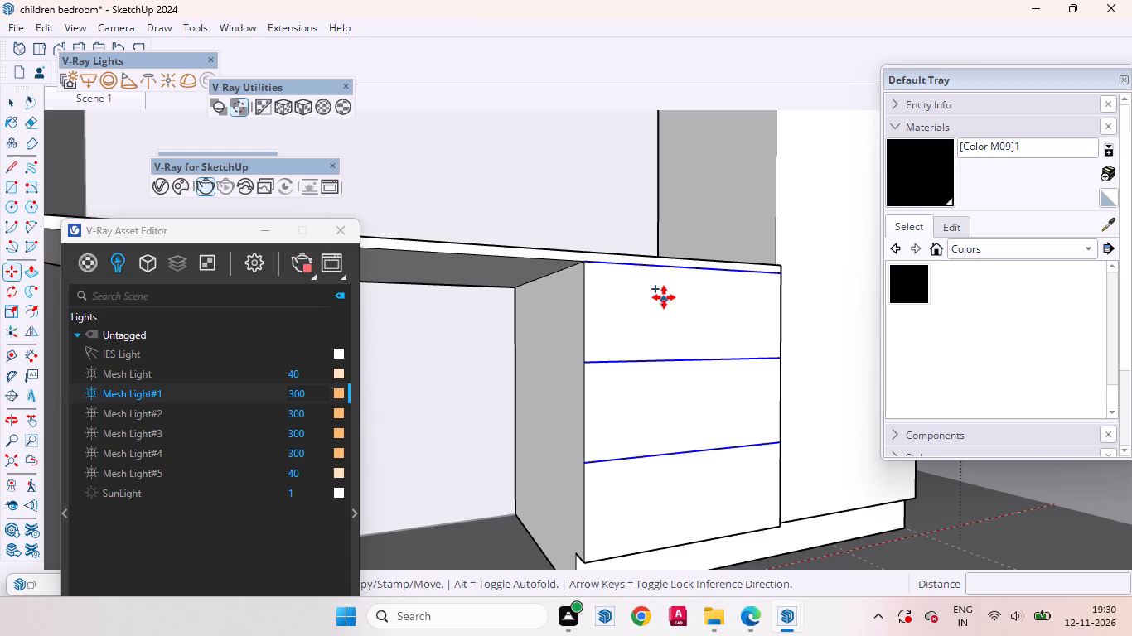
{"action": "left_click", "coordinate": [663, 296]}
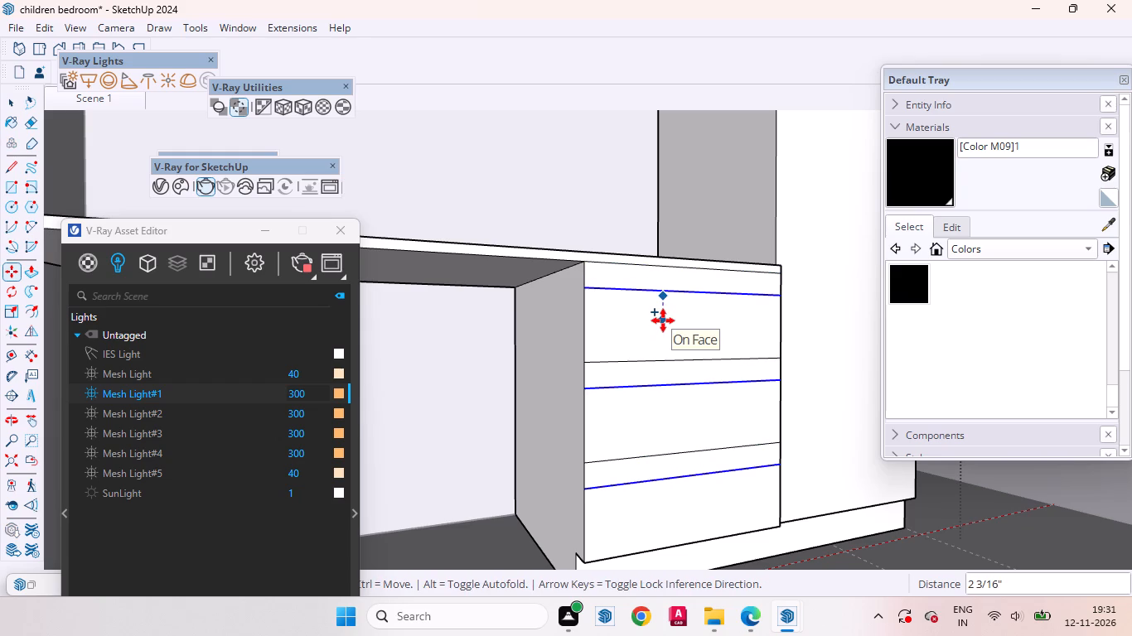
{"action": "type", "text": "3mm"}
{"action": "key", "text": "Return"}
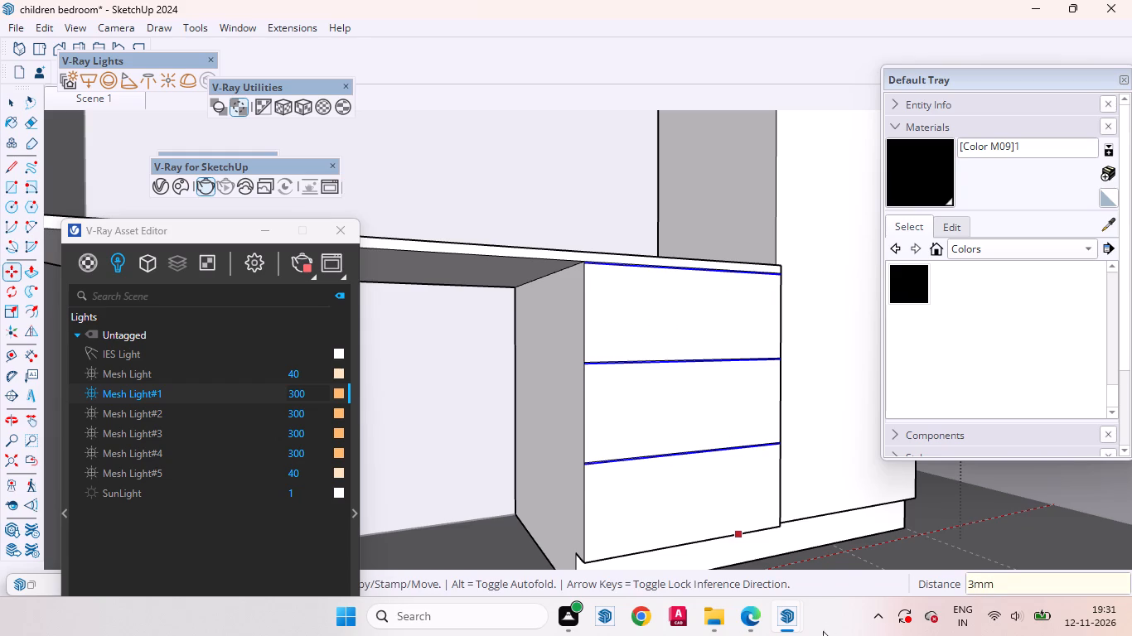
Switch to the V-Ray Frame Buffer and examine the rendered wardrobe's drawers, handles and base up close.
{"action": "left_click", "coordinate": [786, 611]}
{"action": "left_click", "coordinate": [885, 527]}
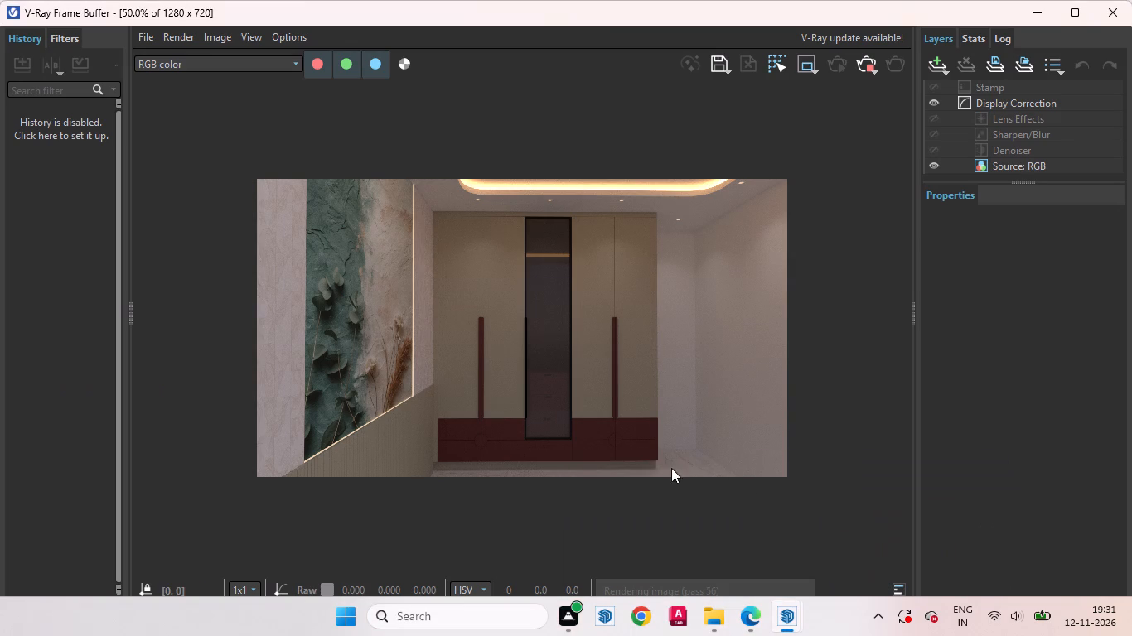
{"action": "scroll", "coordinate": [523, 411], "scroll_direction": "up", "scroll_amount": 1}
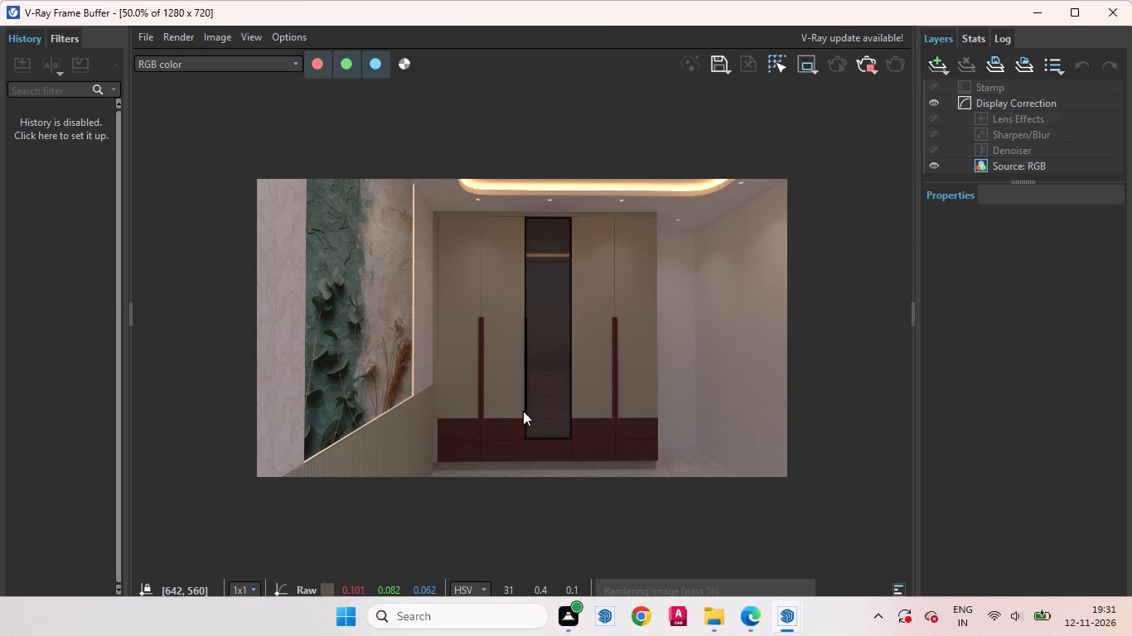
{"action": "scroll", "coordinate": [523, 411], "scroll_direction": "up", "scroll_amount": 1}
{"action": "scroll", "coordinate": [510, 363], "scroll_direction": "down", "scroll_amount": 1}
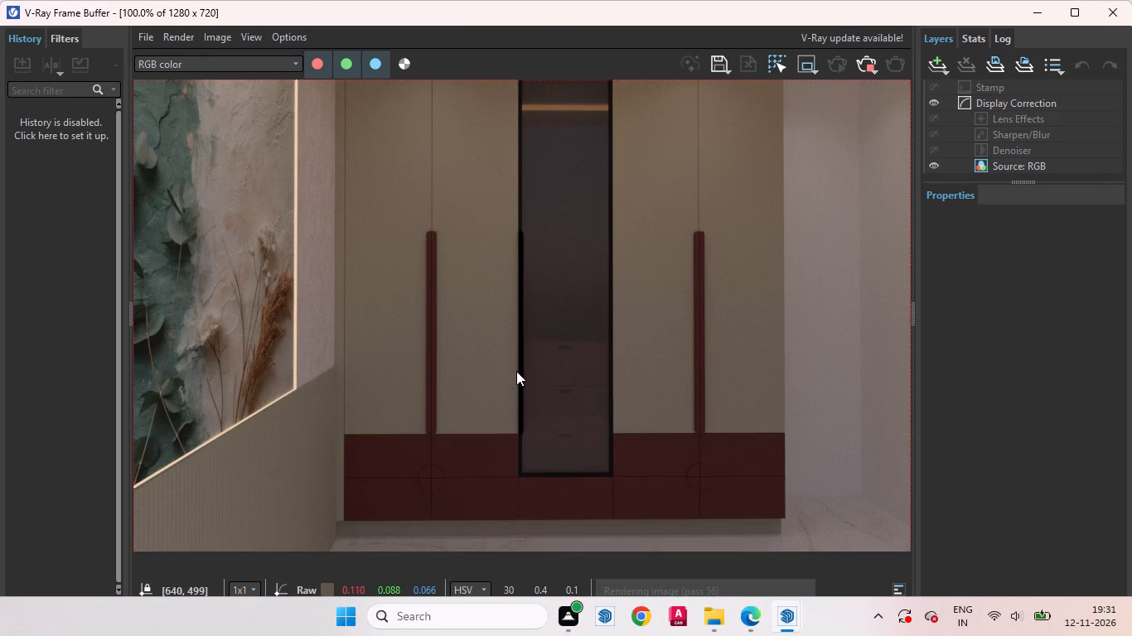
{"action": "scroll", "coordinate": [520, 373], "scroll_direction": "down", "scroll_amount": 1}
{"action": "scroll", "coordinate": [510, 374], "scroll_direction": "up", "scroll_amount": 1}
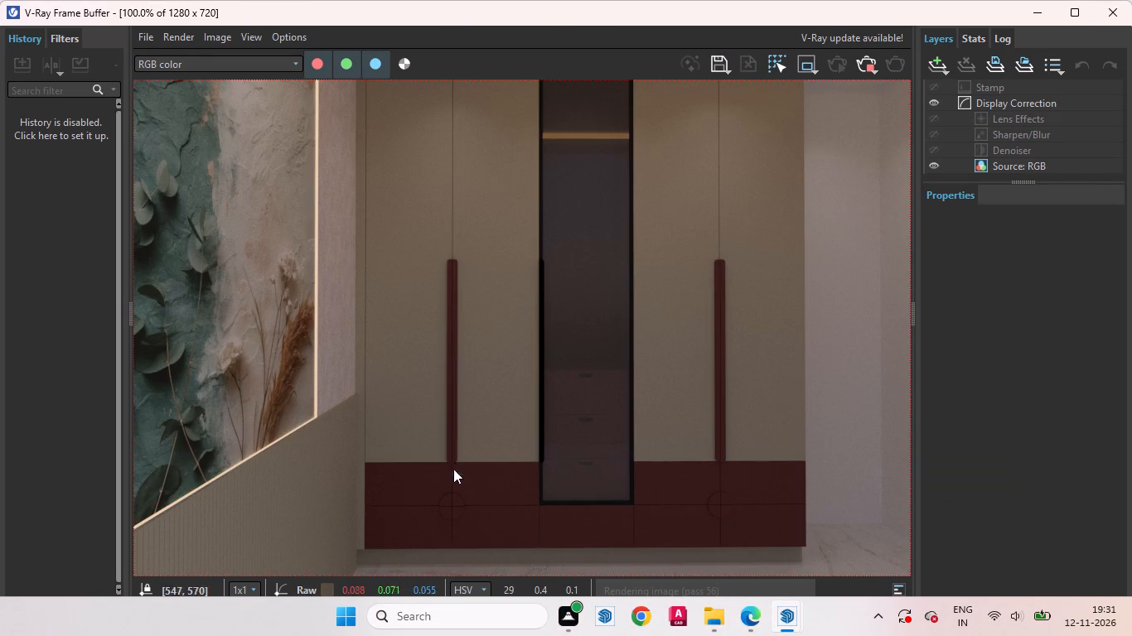
Check the whole wardrobe in the V-Ray render and switch back to the SketchUp model.
{"action": "scroll", "coordinate": [545, 475], "scroll_direction": "up", "scroll_amount": 1}
{"action": "scroll", "coordinate": [513, 473], "scroll_direction": "down", "scroll_amount": 2}
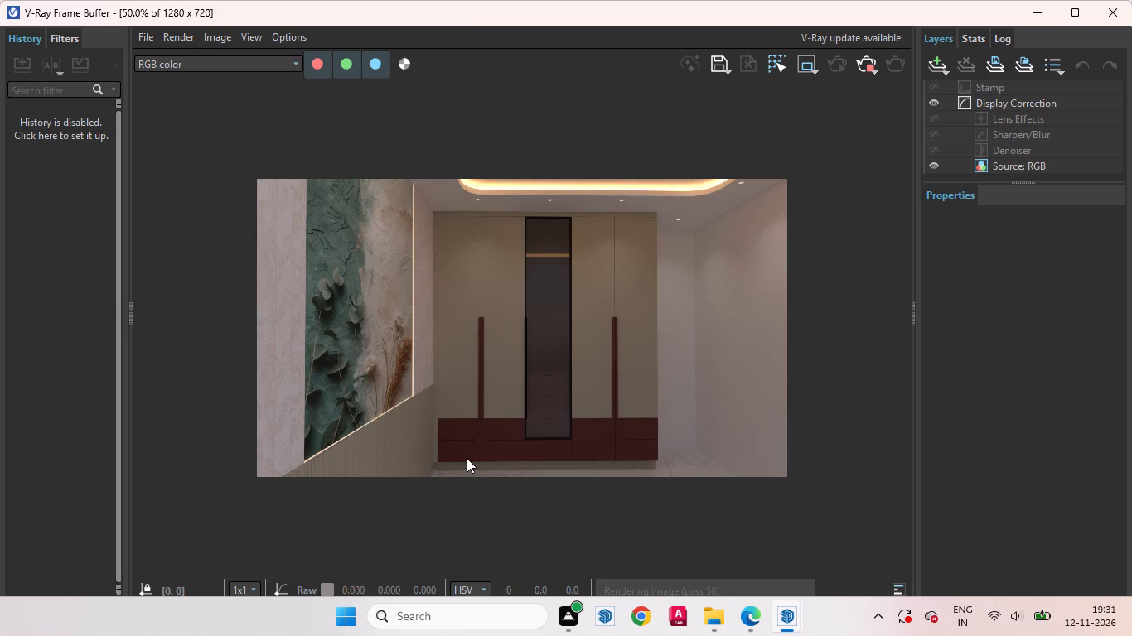
{"action": "left_click", "coordinate": [1036, 10]}
Push the narrow gap strip between the desktop and the top drawer front back by 18 mm.
{"action": "key", "text": "space"}
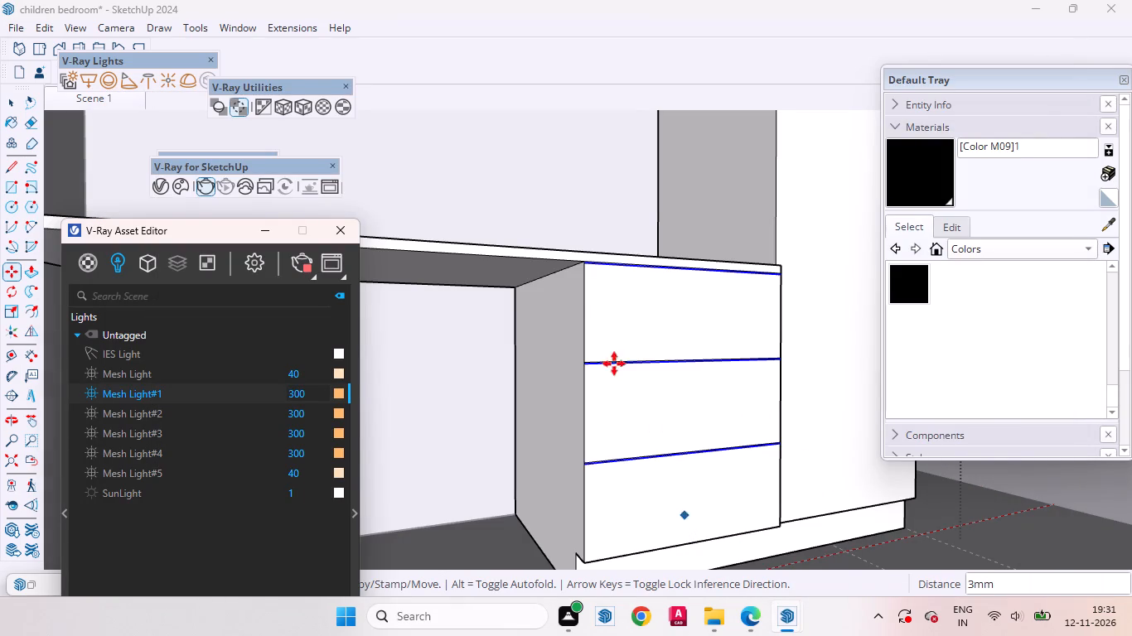
{"action": "scroll", "coordinate": [650, 288], "scroll_direction": "up", "scroll_amount": 2}
{"action": "key", "text": "space"}
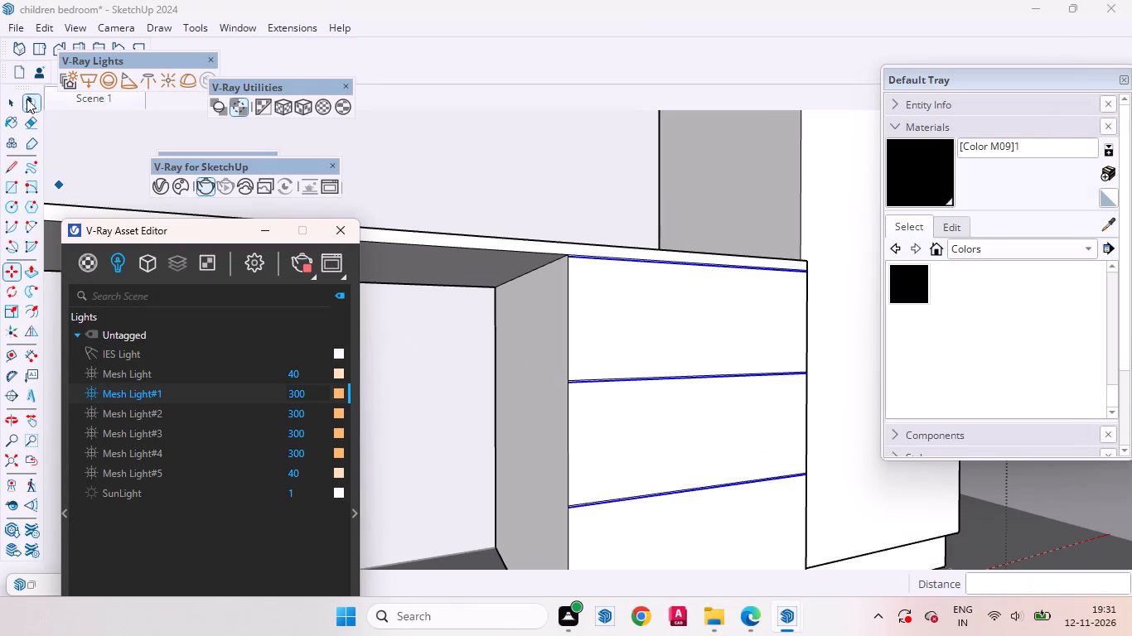
{"action": "left_click", "coordinate": [14, 99]}
{"action": "scroll", "coordinate": [554, 228], "scroll_direction": "up", "scroll_amount": 17}
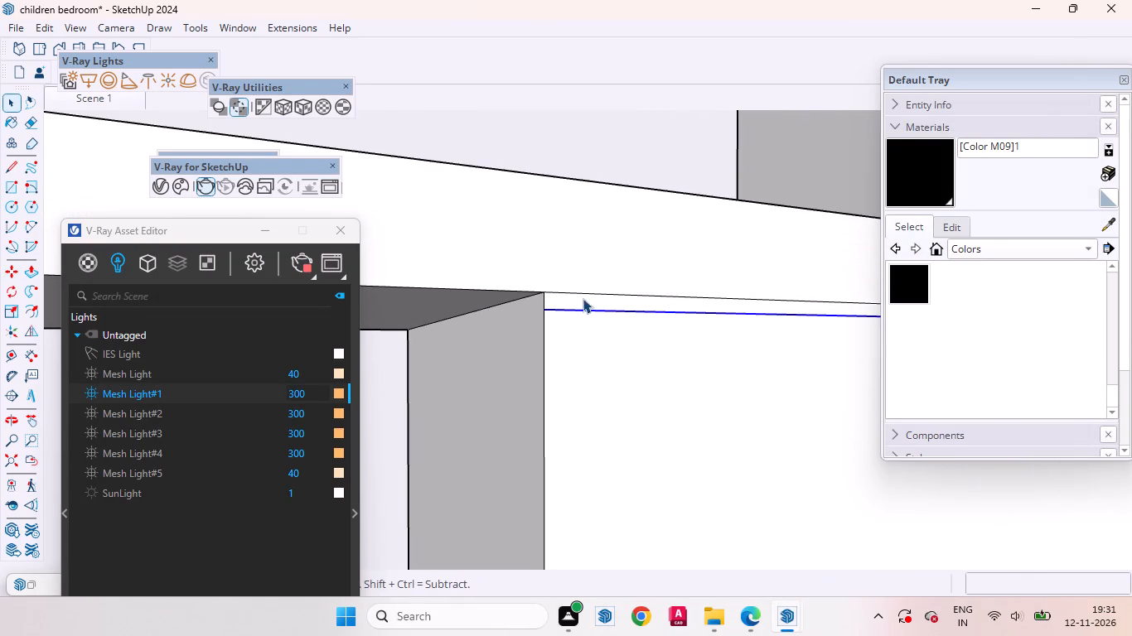
{"action": "left_click", "coordinate": [583, 301]}
{"action": "key", "text": "p"}
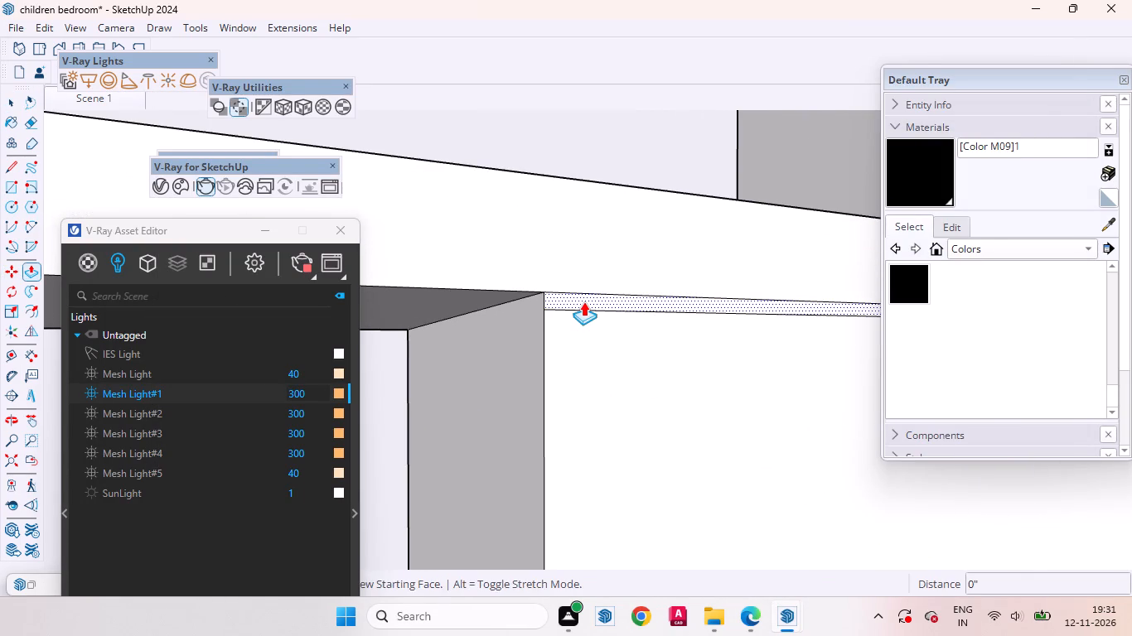
{"action": "left_click", "coordinate": [583, 301]}
{"action": "type", "text": "18mm"}
{"action": "key", "text": "Return"}
{"action": "scroll", "coordinate": [531, 287], "scroll_direction": "down", "scroll_amount": 5}
{"action": "scroll", "coordinate": [512, 253], "scroll_direction": "up", "scroll_amount": 1}
{"action": "scroll", "coordinate": [512, 253], "scroll_direction": "down", "scroll_amount": 2}
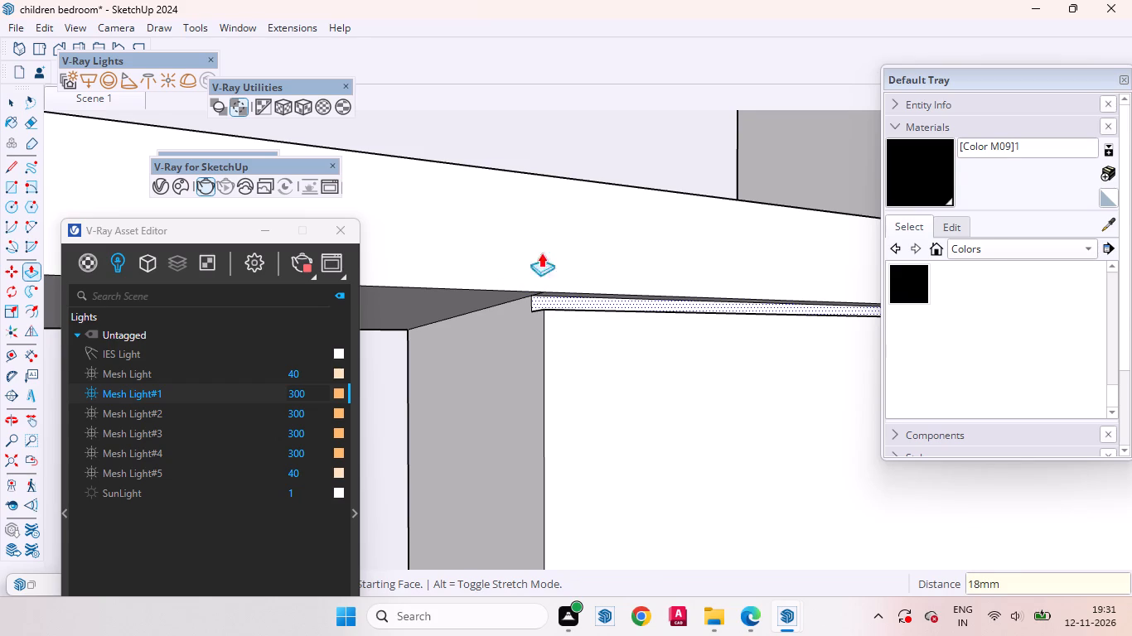
Push the two remaining gap strips between the drawer fronts back by the same 18 mm.
{"action": "scroll", "coordinate": [541, 253], "scroll_direction": "down", "scroll_amount": 18}
{"action": "scroll", "coordinate": [676, 326], "scroll_direction": "up", "scroll_amount": 5}
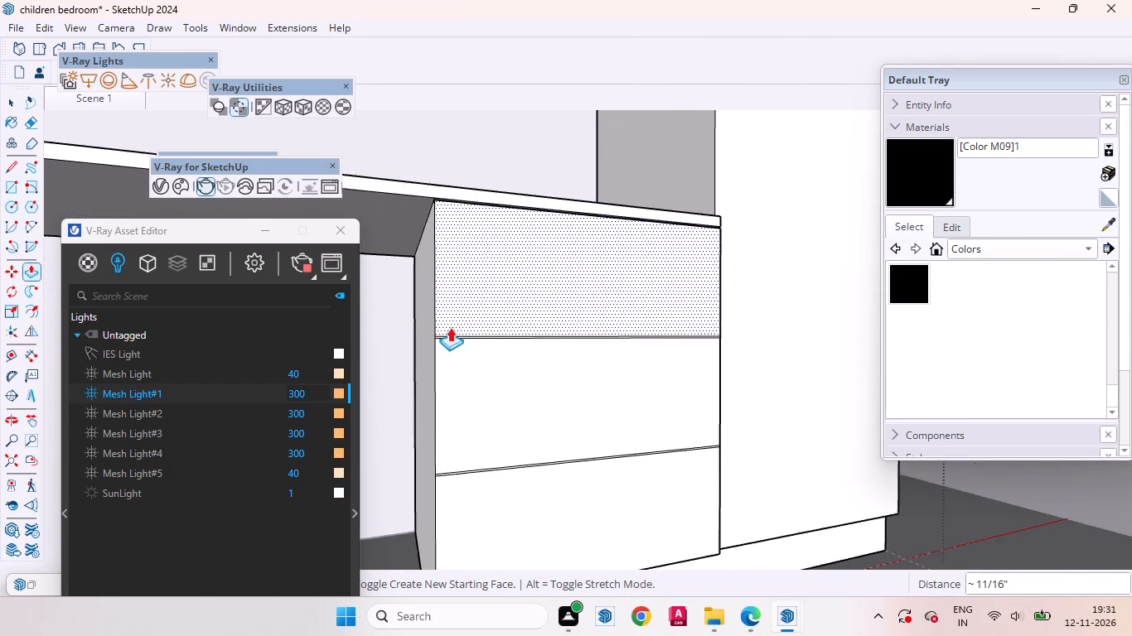
{"action": "scroll", "coordinate": [450, 327], "scroll_direction": "up", "scroll_amount": 15}
{"action": "scroll", "coordinate": [395, 312], "scroll_direction": "down", "scroll_amount": 4}
{"action": "scroll", "coordinate": [486, 320], "scroll_direction": "up", "scroll_amount": 4}
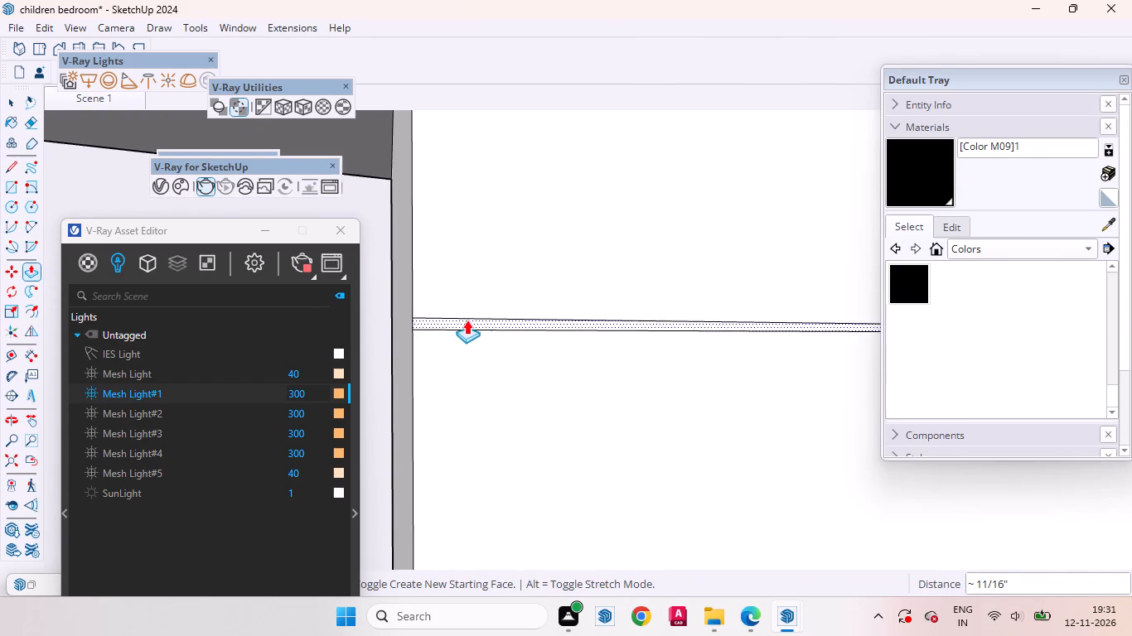
{"action": "scroll", "coordinate": [467, 320], "scroll_direction": "up", "scroll_amount": 6}
{"action": "double_click", "coordinate": [458, 329]}
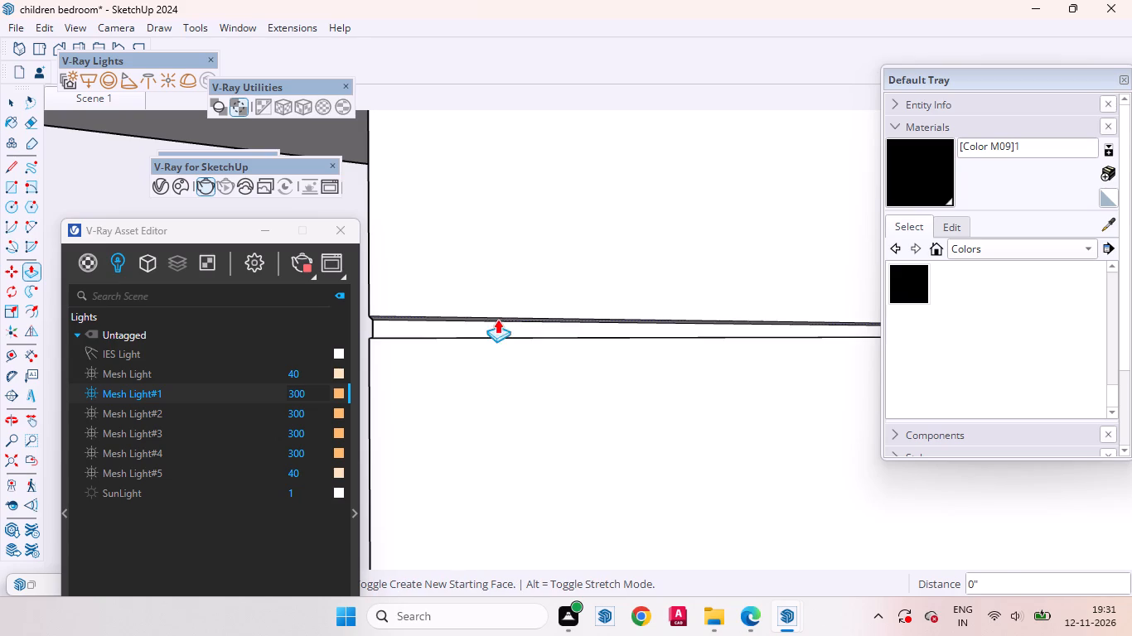
{"action": "scroll", "coordinate": [597, 296], "scroll_direction": "down", "scroll_amount": 5}
{"action": "scroll", "coordinate": [608, 242], "scroll_direction": "up", "scroll_amount": 1}
{"action": "scroll", "coordinate": [609, 241], "scroll_direction": "down", "scroll_amount": 18}
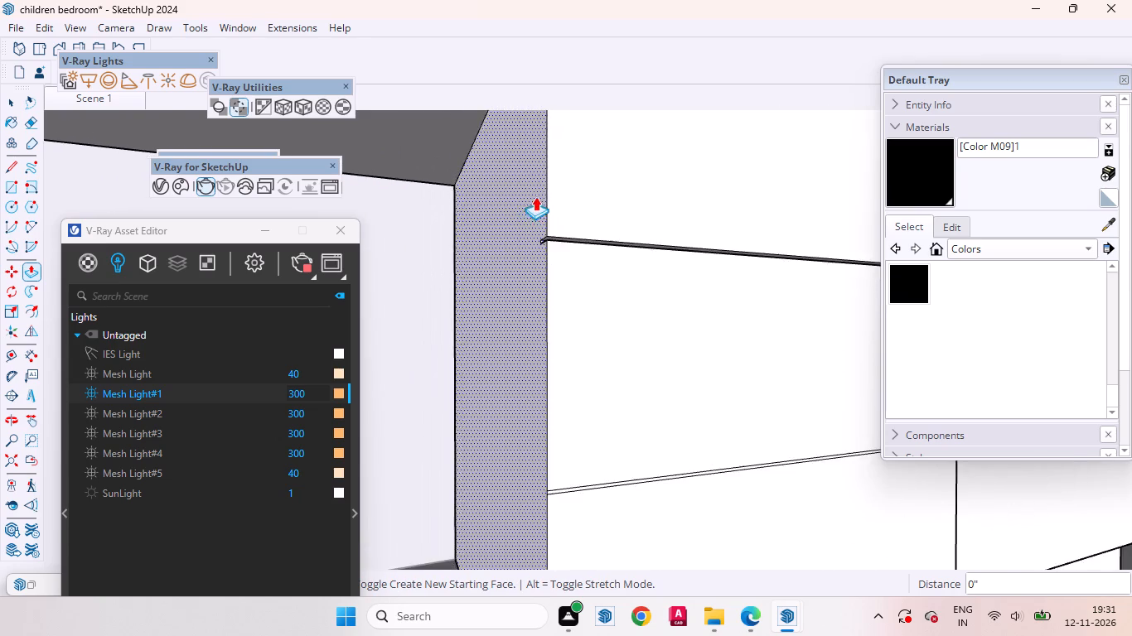
{"action": "scroll", "coordinate": [535, 196], "scroll_direction": "down", "scroll_amount": 2}
{"action": "scroll", "coordinate": [546, 373], "scroll_direction": "up", "scroll_amount": 20}
{"action": "scroll", "coordinate": [546, 373], "scroll_direction": "up", "scroll_amount": 3}
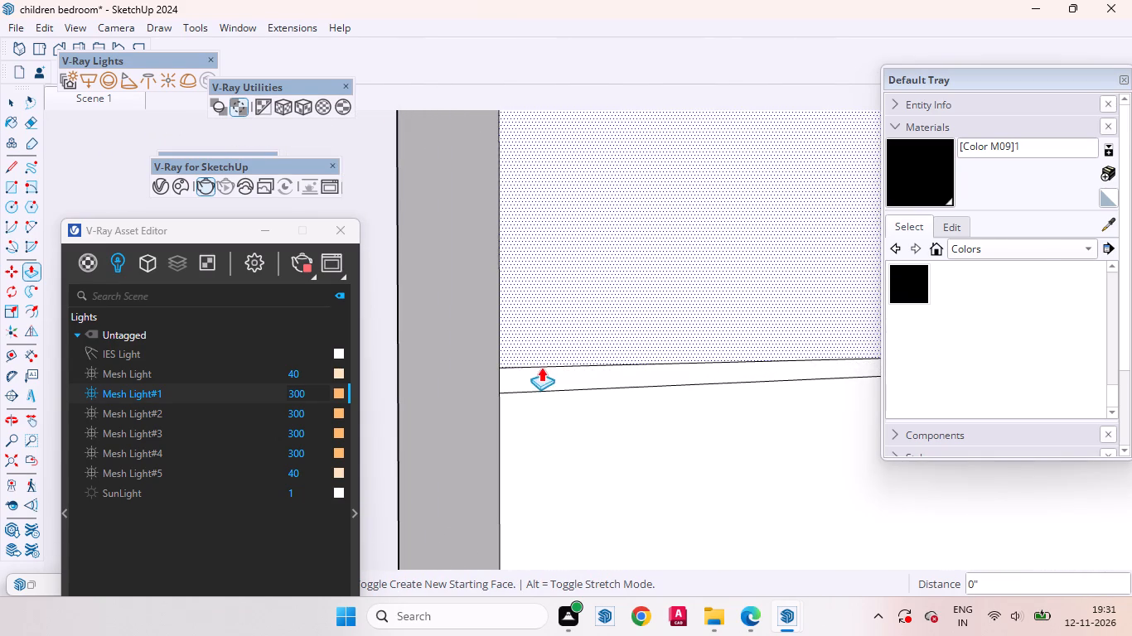
{"action": "double_click", "coordinate": [544, 374]}
{"action": "key", "text": "space"}
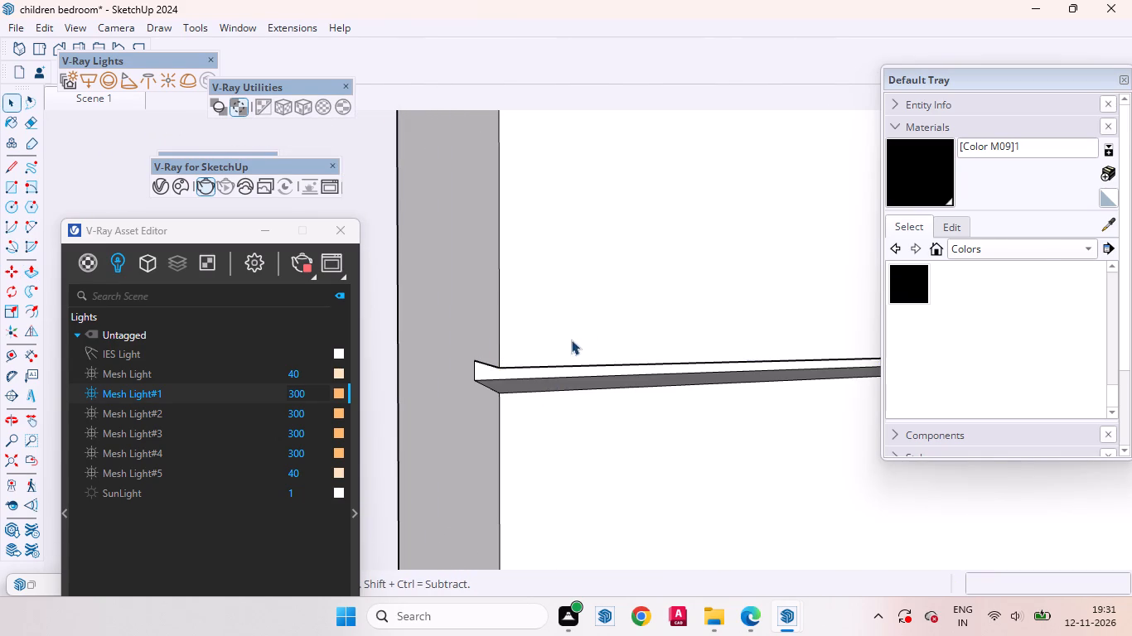
Push/Pull the top drawer front by the same 18 mm with a new starting face, making it a separate panel thickness.
{"action": "scroll", "coordinate": [492, 344], "scroll_direction": "down", "scroll_amount": 20}
{"action": "scroll", "coordinate": [492, 344], "scroll_direction": "down", "scroll_amount": 2}
{"action": "scroll", "coordinate": [503, 362], "scroll_direction": "up", "scroll_amount": 1}
{"action": "scroll", "coordinate": [503, 363], "scroll_direction": "down", "scroll_amount": 5}
{"action": "scroll", "coordinate": [506, 369], "scroll_direction": "up", "scroll_amount": 1}
{"action": "scroll", "coordinate": [506, 369], "scroll_direction": "down", "scroll_amount": 6}
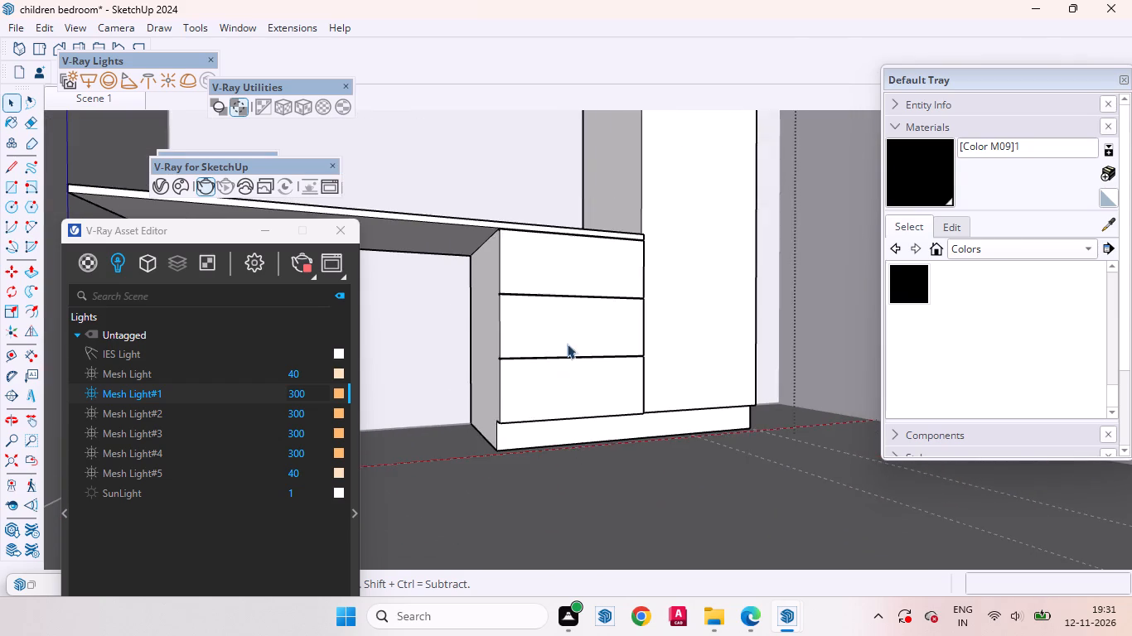
{"action": "middle_click_drag", "start_coordinate": [531, 269], "coordinate": [616, 277]}
{"action": "scroll", "coordinate": [574, 272], "scroll_direction": "up", "scroll_amount": 3}
{"action": "left_click", "coordinate": [572, 265]}
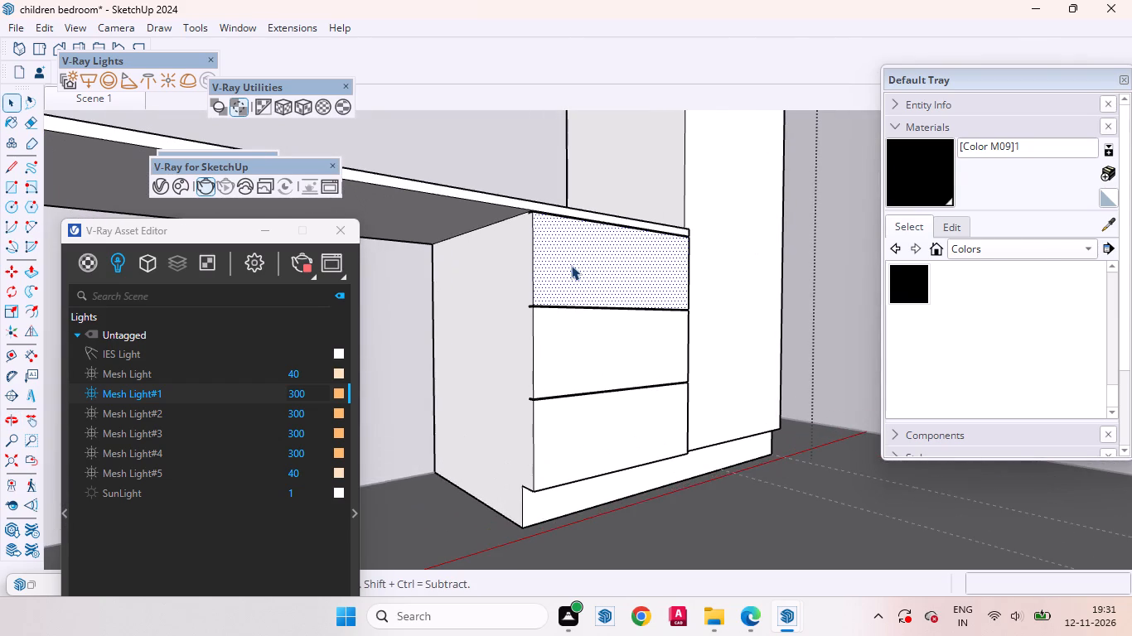
{"action": "key", "text": "p"}
{"action": "double_click", "coordinate": [571, 265]}
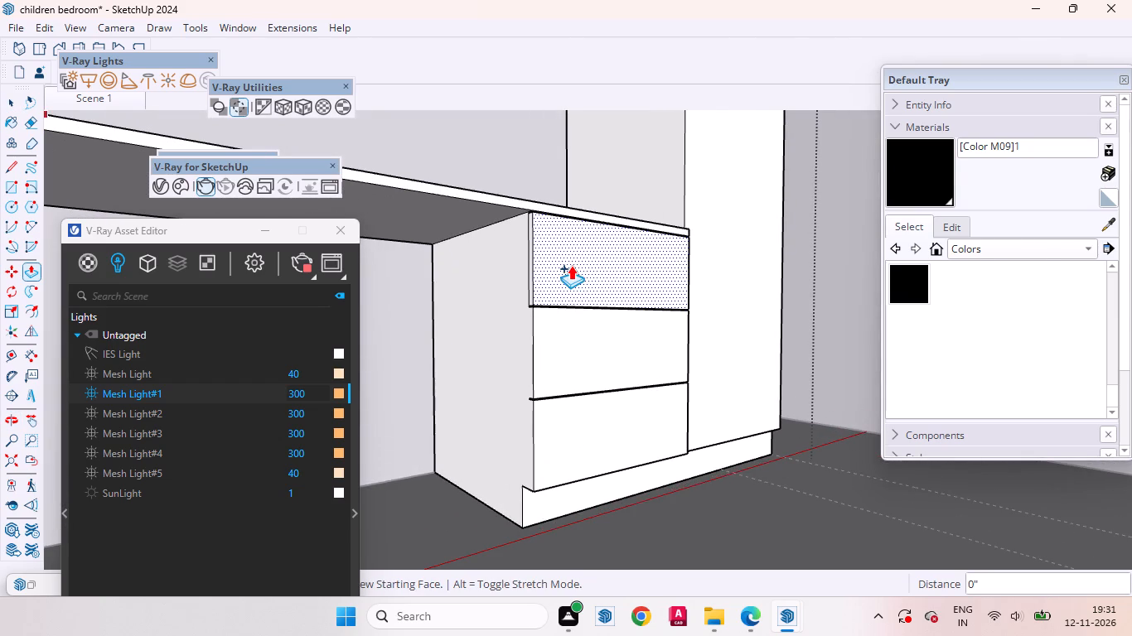
{"action": "key", "text": "space"}
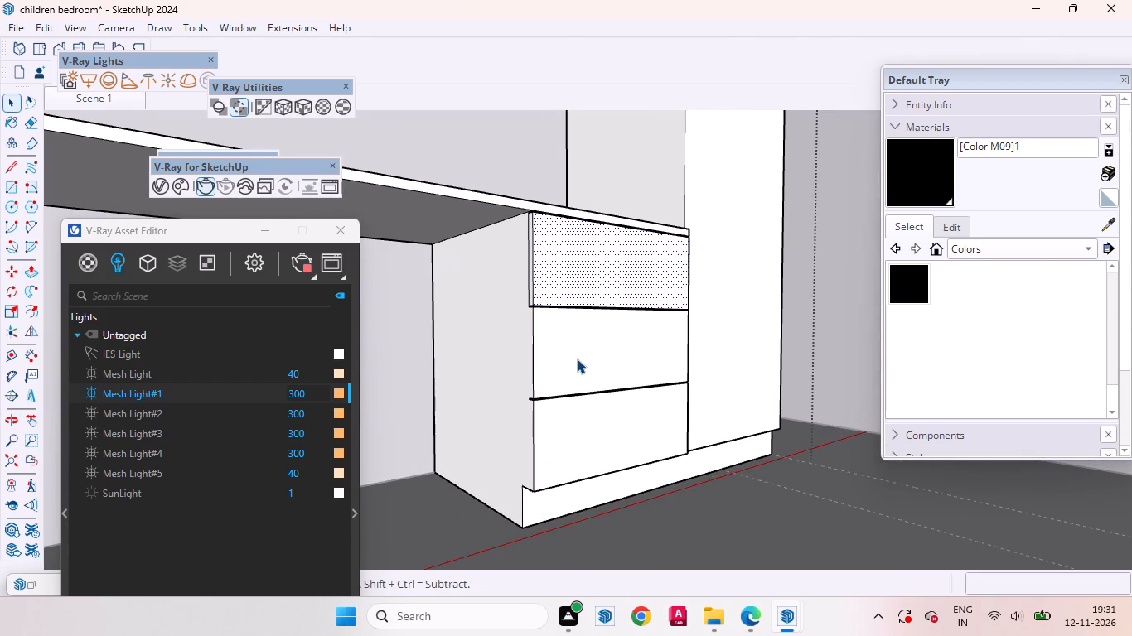
Repeat the 18 mm Push/Pull with a new starting face on the middle and bottom drawer fronts.
{"action": "key", "text": "p"}
{"action": "key", "text": "space"}
{"action": "left_click", "coordinate": [581, 347]}
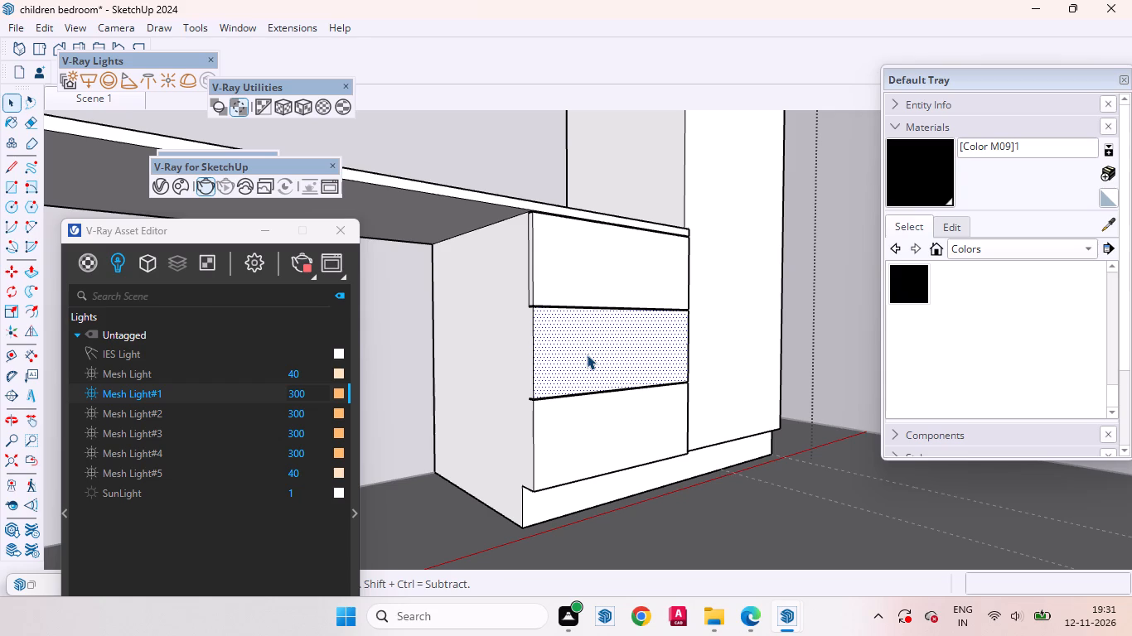
{"action": "key", "text": "p"}
{"action": "double_click", "coordinate": [587, 354]}
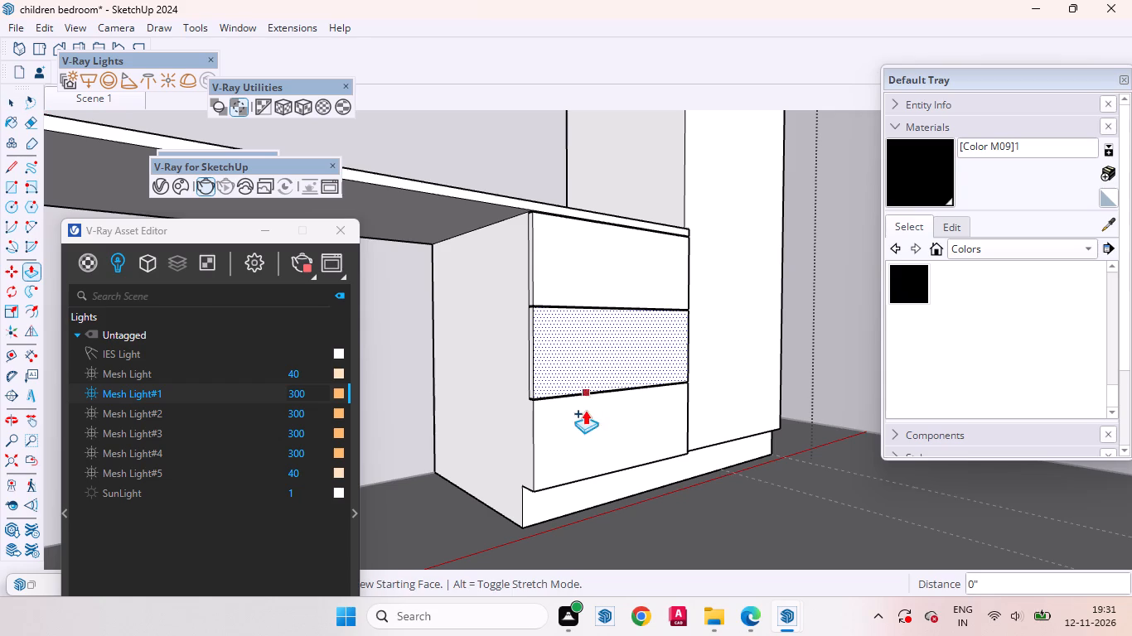
{"action": "key", "text": "space"}
{"action": "left_click", "coordinate": [586, 419]}
{"action": "key", "text": "p"}
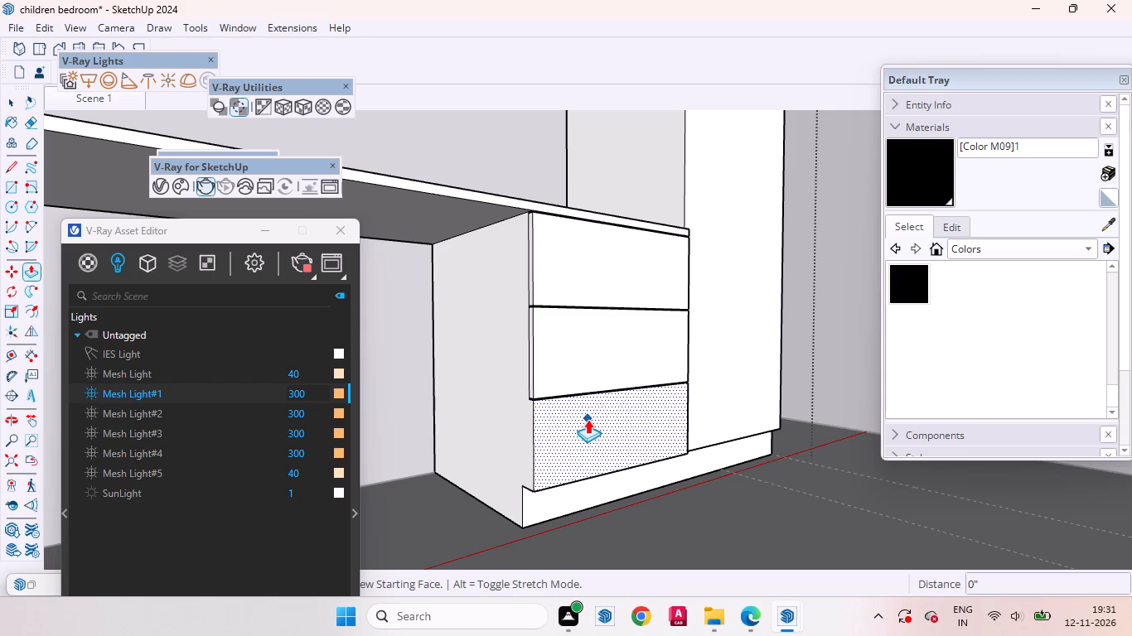
{"action": "double_click", "coordinate": [588, 419]}
{"action": "key", "text": "space"}
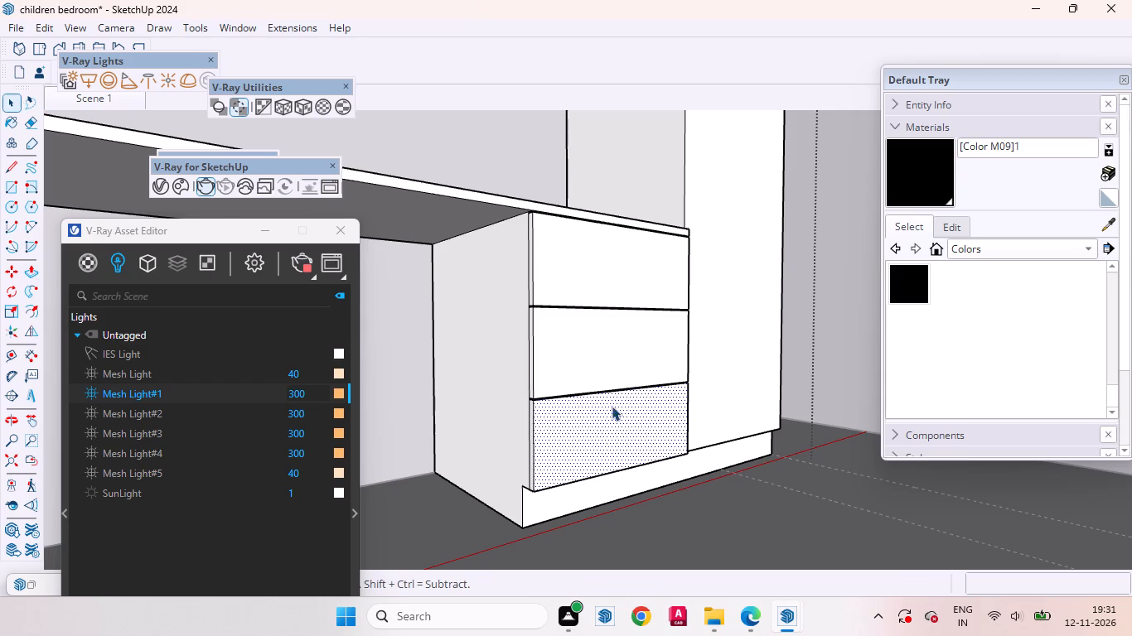
Examine the whole study unit in the room and the corner where the desktop meets the tall cabinet.
{"action": "middle_click_drag", "start_coordinate": [585, 433], "coordinate": [442, 509]}
{"action": "scroll", "coordinate": [568, 458], "scroll_direction": "down", "scroll_amount": 17}
{"action": "left_click_drag", "start_coordinate": [569, 517], "coordinate": [552, 499]}
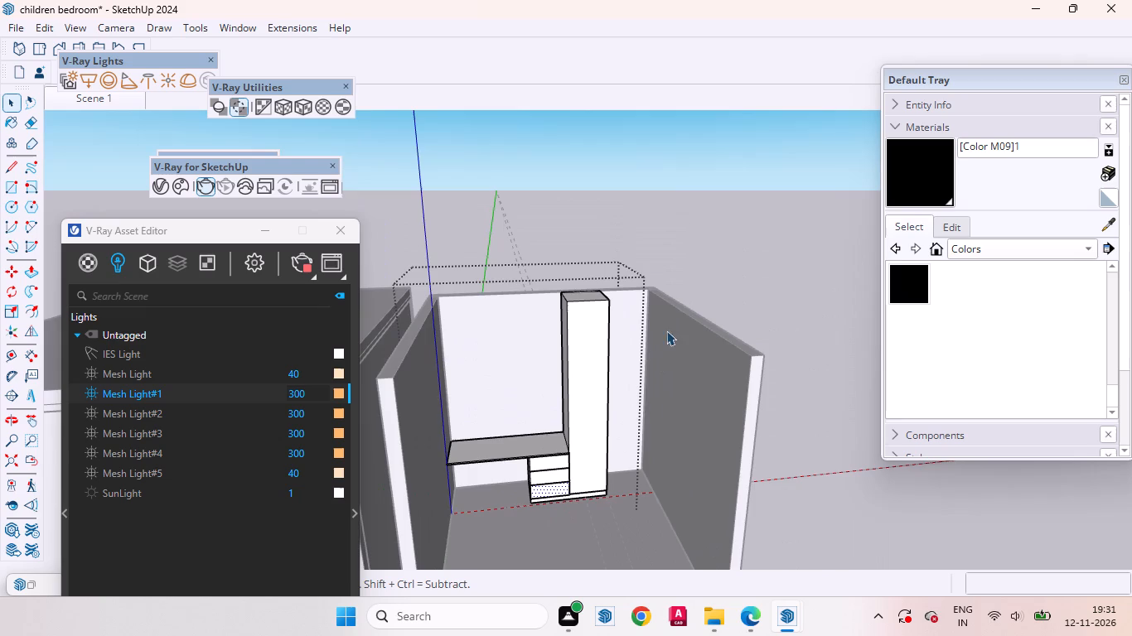
{"action": "left_click", "coordinate": [710, 275]}
{"action": "middle_click_drag", "start_coordinate": [549, 515], "coordinate": [510, 378]}
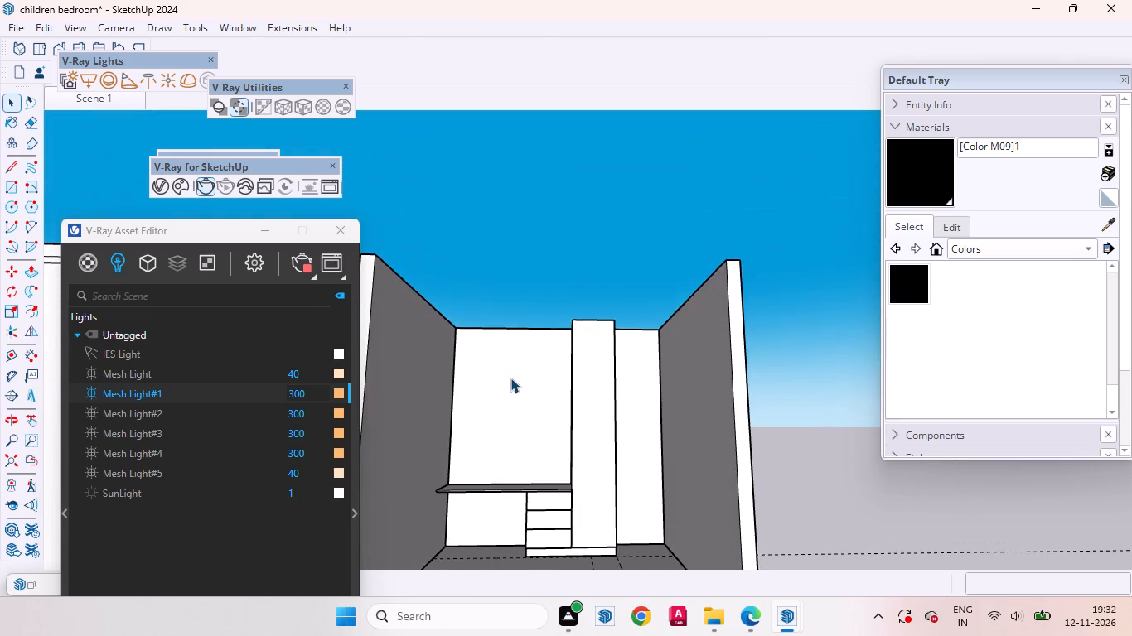
{"action": "scroll", "coordinate": [514, 386], "scroll_direction": "down", "scroll_amount": 4}
{"action": "scroll", "coordinate": [540, 482], "scroll_direction": "up", "scroll_amount": 10}
{"action": "scroll", "coordinate": [559, 388], "scroll_direction": "up", "scroll_amount": 5}
{"action": "scroll", "coordinate": [583, 413], "scroll_direction": "down", "scroll_amount": 5}
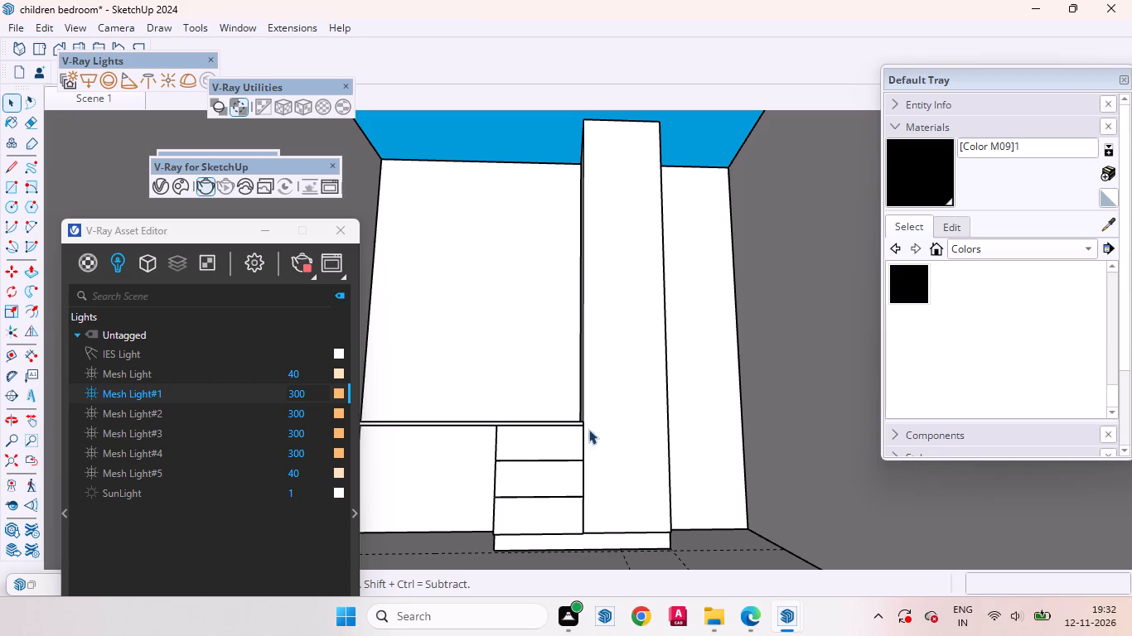
{"action": "scroll", "coordinate": [544, 430], "scroll_direction": "up", "scroll_amount": 13}
{"action": "scroll", "coordinate": [629, 474], "scroll_direction": "down", "scroll_amount": 3}
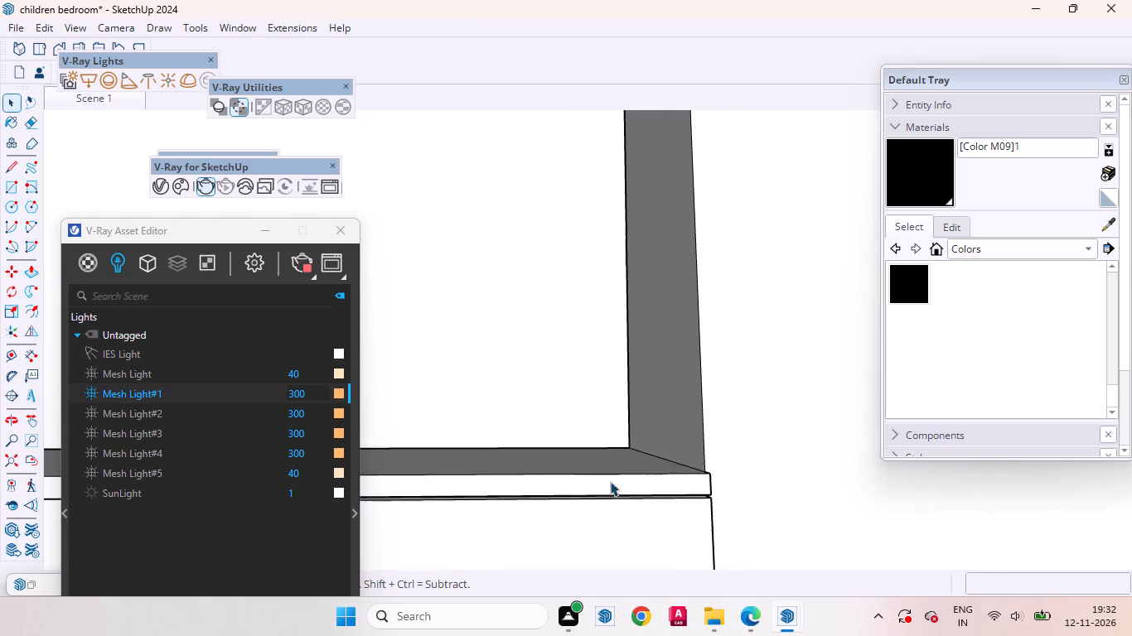
{"action": "scroll", "coordinate": [610, 481], "scroll_direction": "down", "scroll_amount": 3}
{"action": "middle_click_drag", "start_coordinate": [671, 469], "coordinate": [528, 497]}
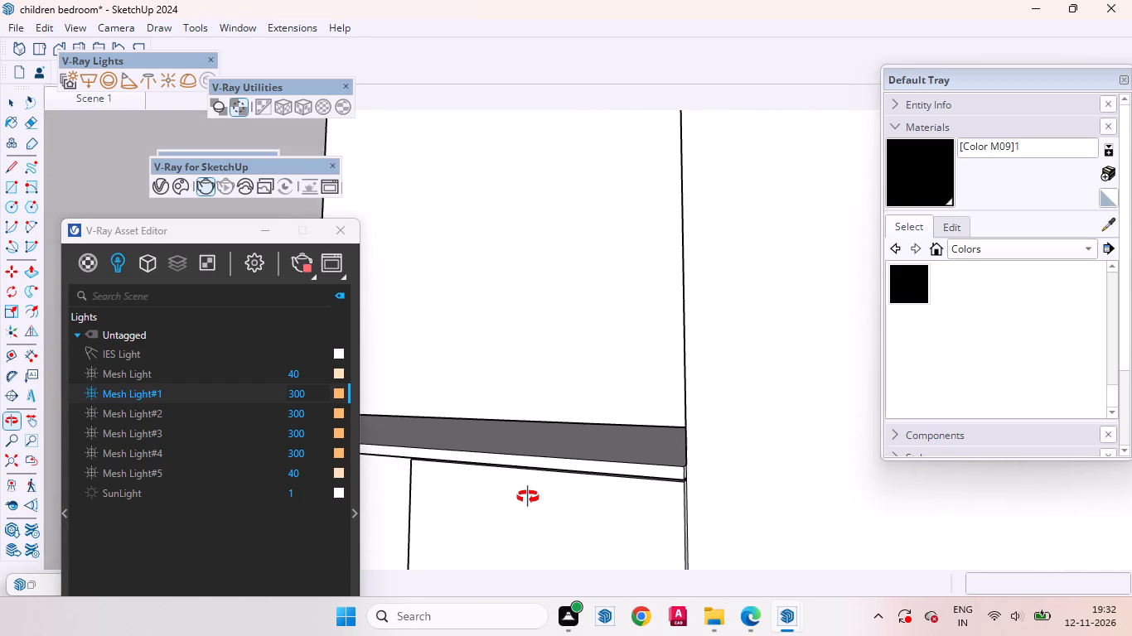
{"action": "middle_click_drag", "start_coordinate": [528, 497], "coordinate": [662, 492]}
{"action": "scroll", "coordinate": [660, 460], "scroll_direction": "down", "scroll_amount": 9}
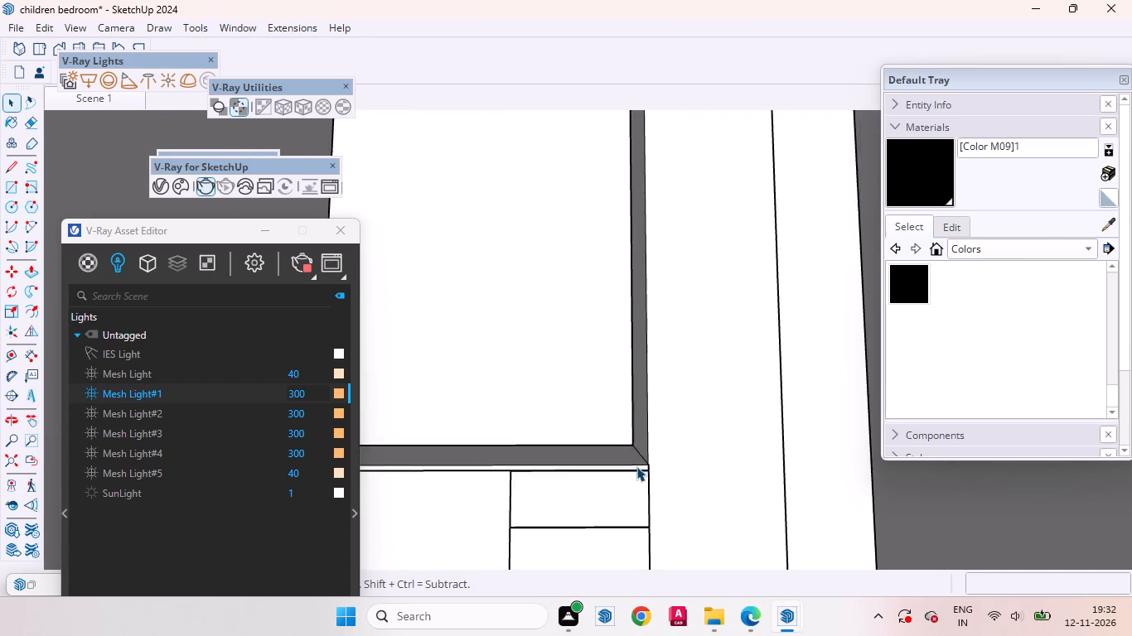
{"action": "scroll", "coordinate": [636, 466], "scroll_direction": "down", "scroll_amount": 7}
{"action": "scroll", "coordinate": [630, 452], "scroll_direction": "up", "scroll_amount": 1}
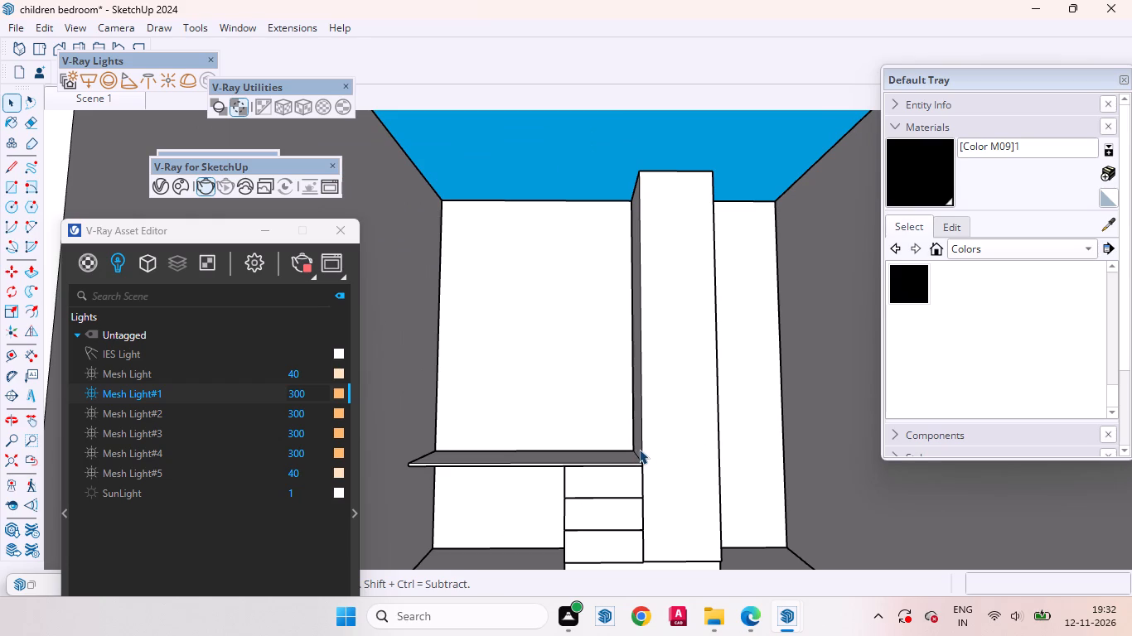
{"action": "scroll", "coordinate": [744, 479], "scroll_direction": "down", "scroll_amount": 3}
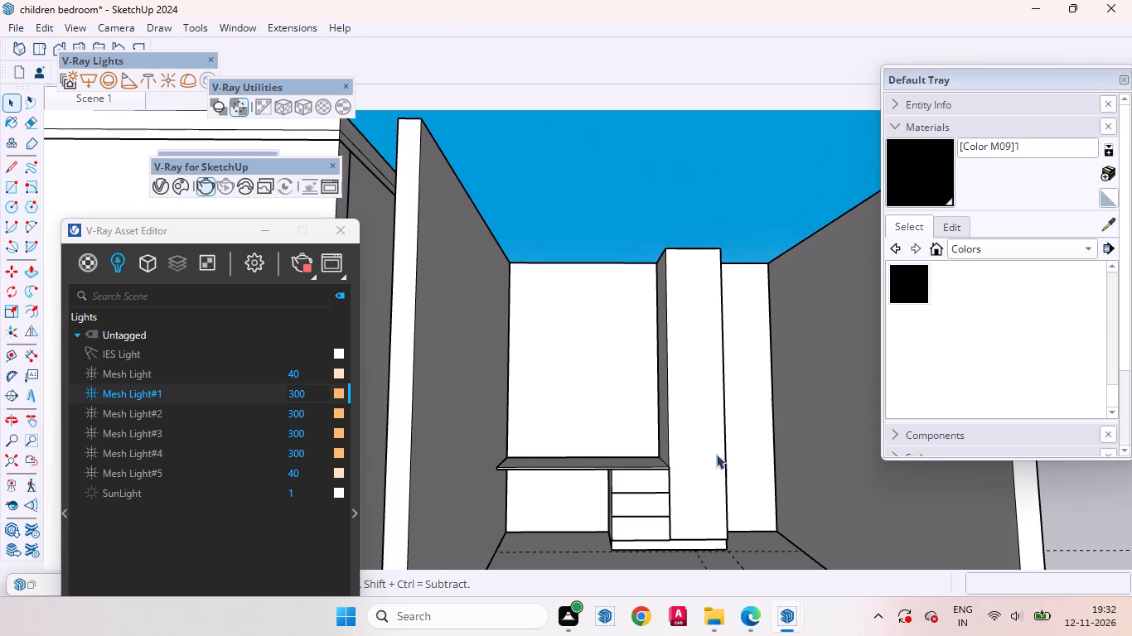
Place a horizontal guide on the back wall 24 inches above the desktop's rear edge.
{"action": "middle_click_drag", "start_coordinate": [681, 462], "coordinate": [738, 603]}
{"action": "scroll", "coordinate": [587, 386], "scroll_direction": "up", "scroll_amount": 6}
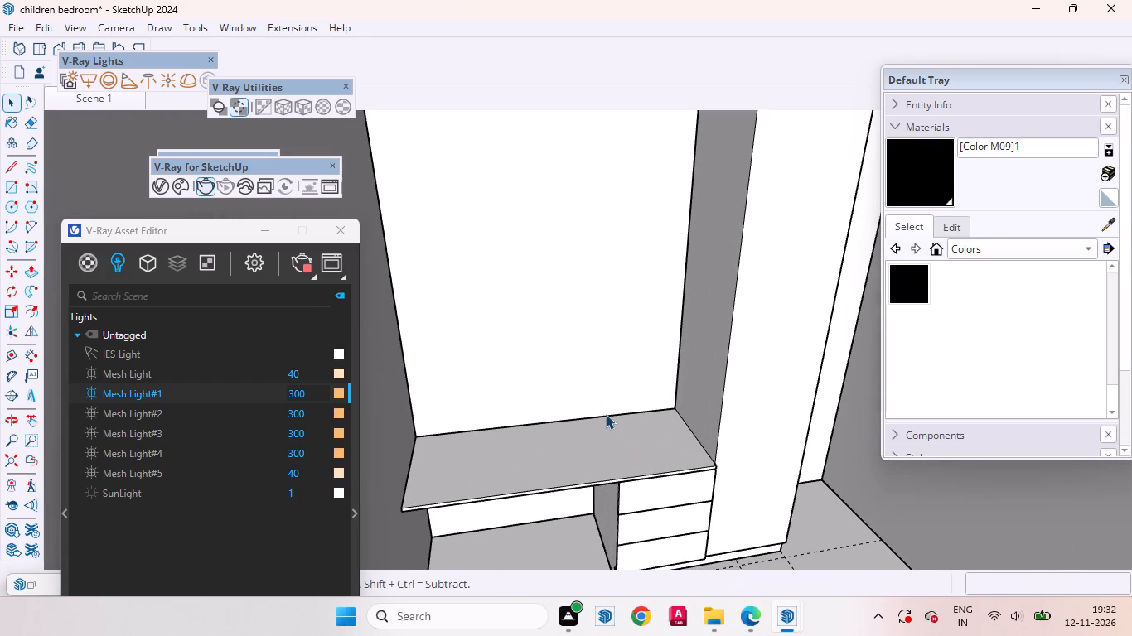
{"action": "key", "text": "t"}
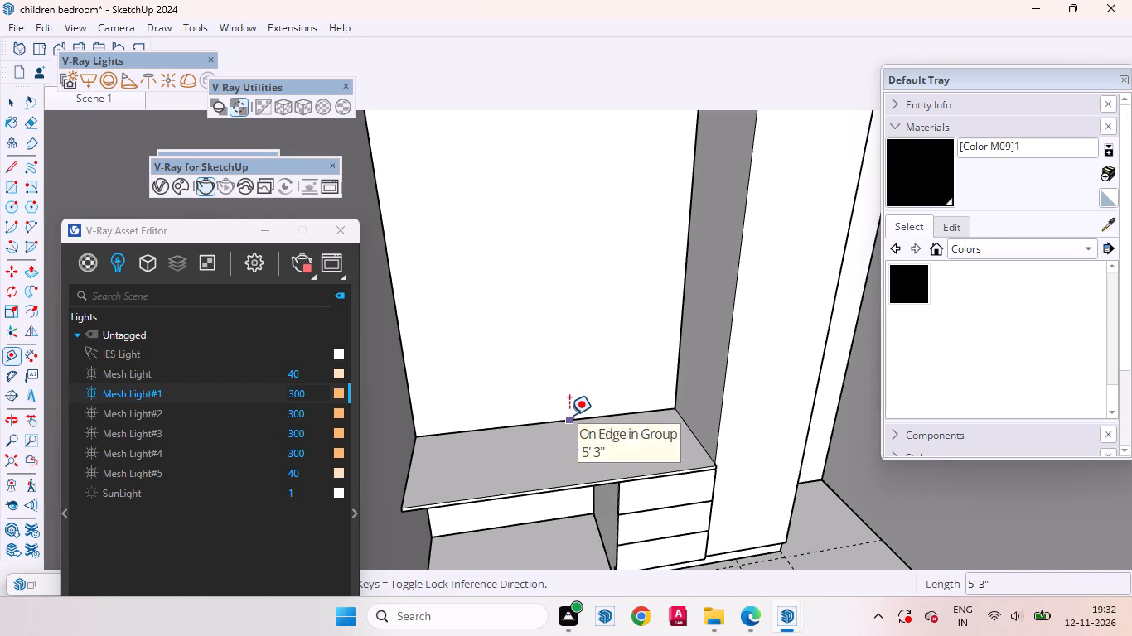
{"action": "left_click", "coordinate": [569, 415]}
{"action": "type", "text": "24"}
{"action": "key", "text": "Return"}
{"action": "scroll", "coordinate": [589, 410], "scroll_direction": "up", "scroll_amount": 1}
{"action": "scroll", "coordinate": [589, 411], "scroll_direction": "down", "scroll_amount": 3}
{"action": "middle_click_drag", "start_coordinate": [592, 397], "coordinate": [554, 298]}
{"action": "scroll", "coordinate": [575, 359], "scroll_direction": "down", "scroll_amount": 1}
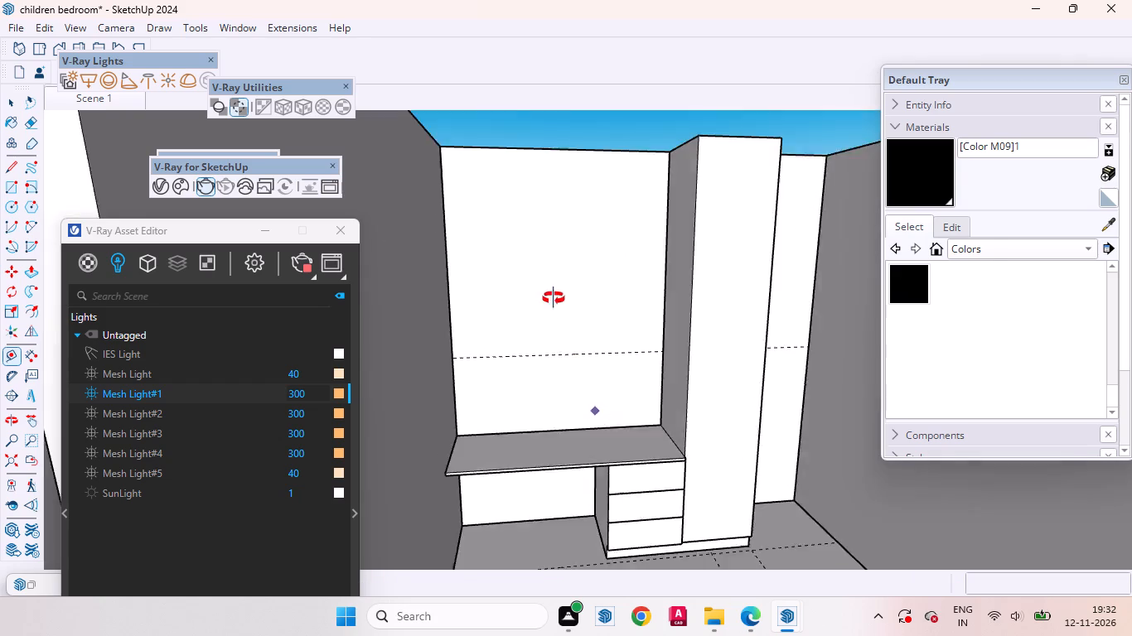
{"action": "middle_click_drag", "start_coordinate": [554, 298], "coordinate": [548, 292]}
{"action": "scroll", "coordinate": [545, 376], "scroll_direction": "down", "scroll_amount": 7}
{"action": "key", "text": "space"}
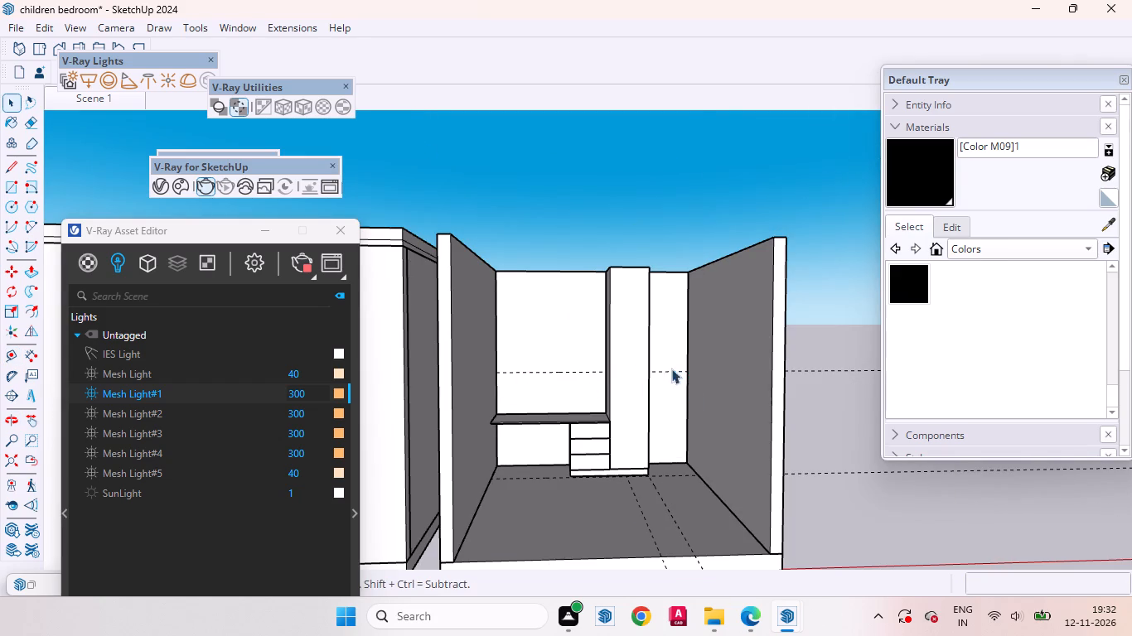
Measure the height of the room's side wall from its front bottom inner corner to its top.
{"action": "scroll", "coordinate": [646, 341], "scroll_direction": "down", "scroll_amount": 4}
{"action": "scroll", "coordinate": [709, 431], "scroll_direction": "up", "scroll_amount": 3}
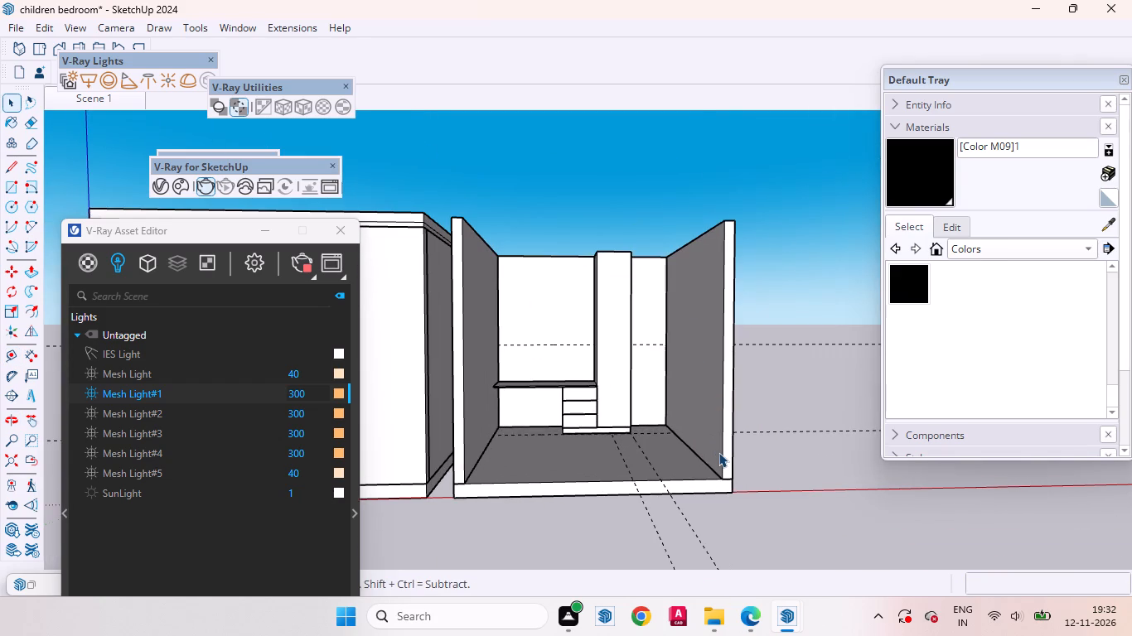
{"action": "key", "text": "d"}
{"action": "left_click", "coordinate": [727, 475]}
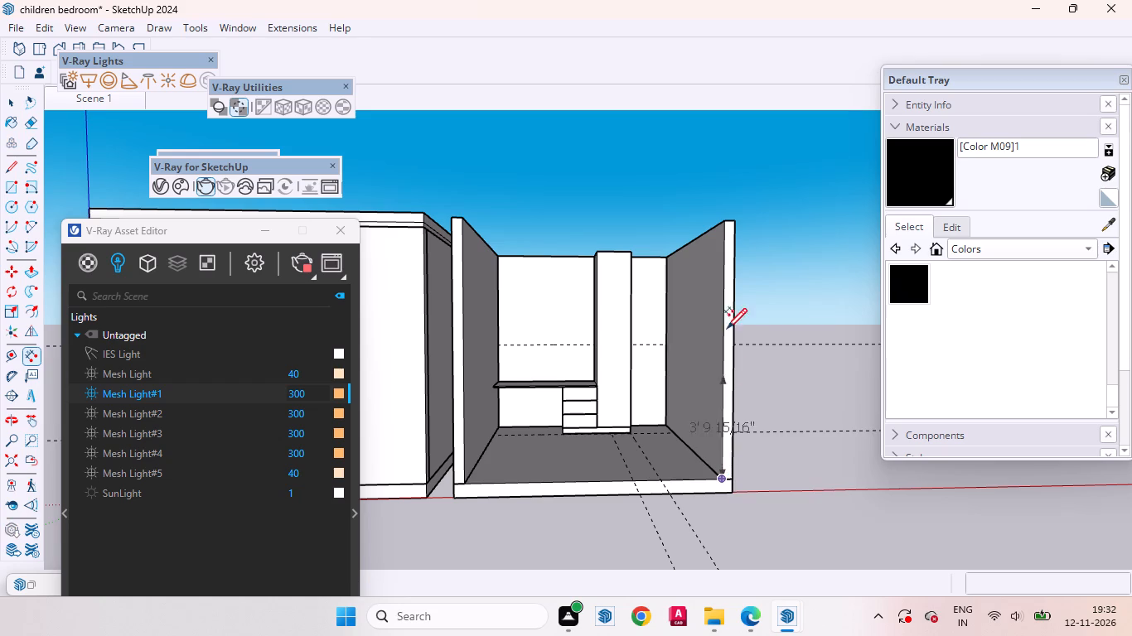
{"action": "key", "text": "space"}
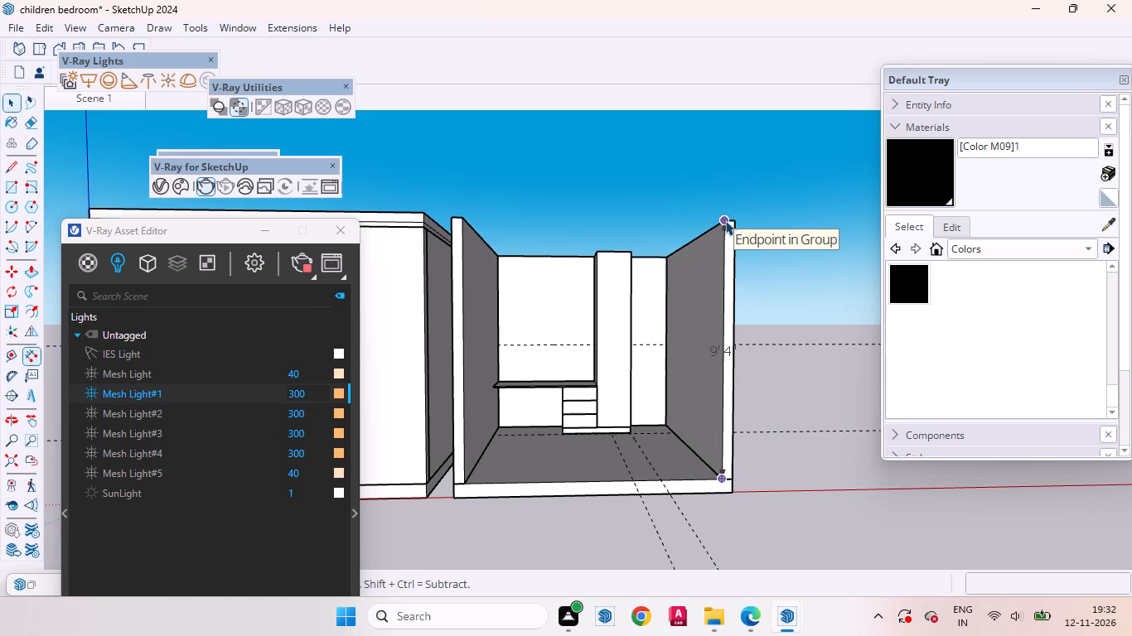
Push the top face of the side wall beyond the tall cabinet down by 4 inches.
{"action": "middle_click_drag", "start_coordinate": [697, 288], "coordinate": [689, 570]}
{"action": "scroll", "coordinate": [722, 347], "scroll_direction": "up", "scroll_amount": 4}
{"action": "left_click", "coordinate": [715, 309]}
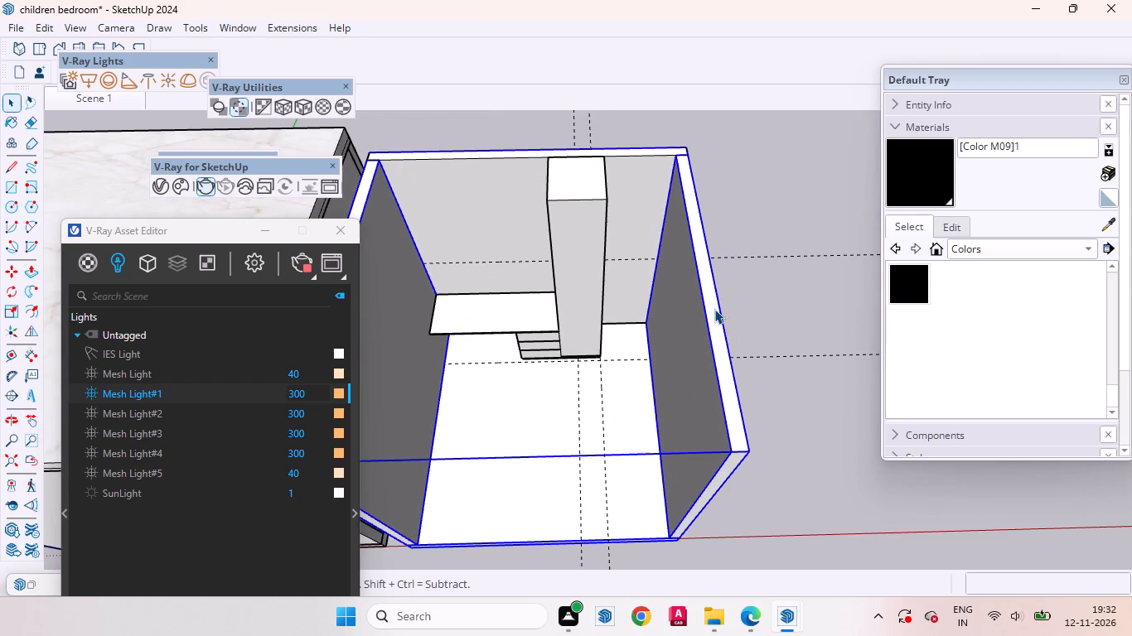
{"action": "double_click", "coordinate": [714, 309]}
{"action": "left_click", "coordinate": [709, 287]}
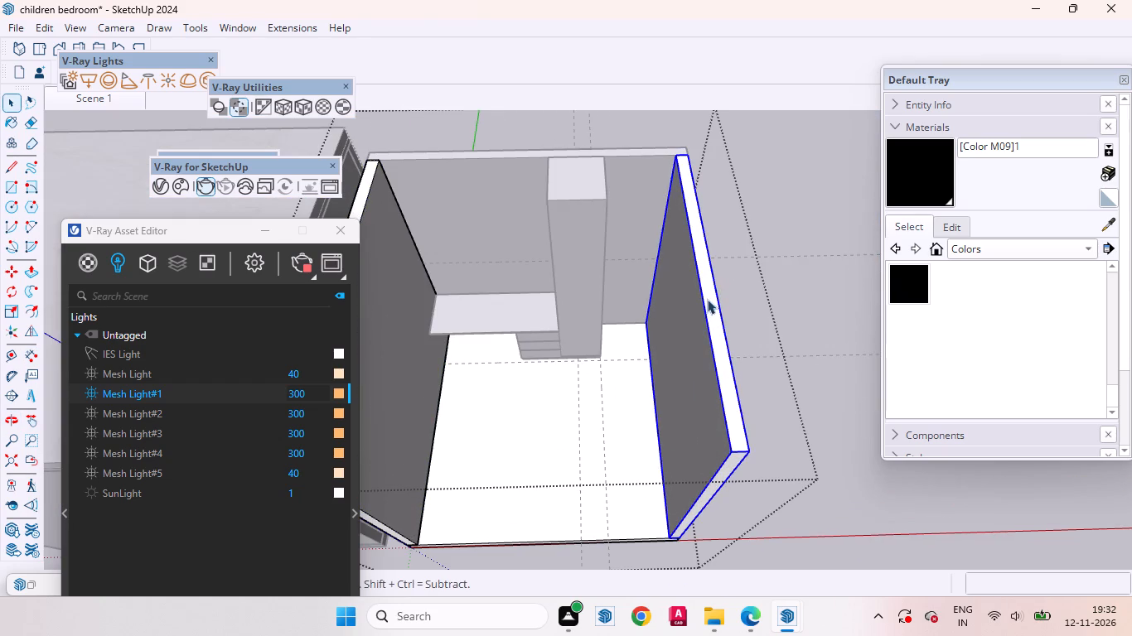
{"action": "left_click", "coordinate": [707, 309]}
{"action": "double_click", "coordinate": [709, 304]}
{"action": "left_click", "coordinate": [713, 292]}
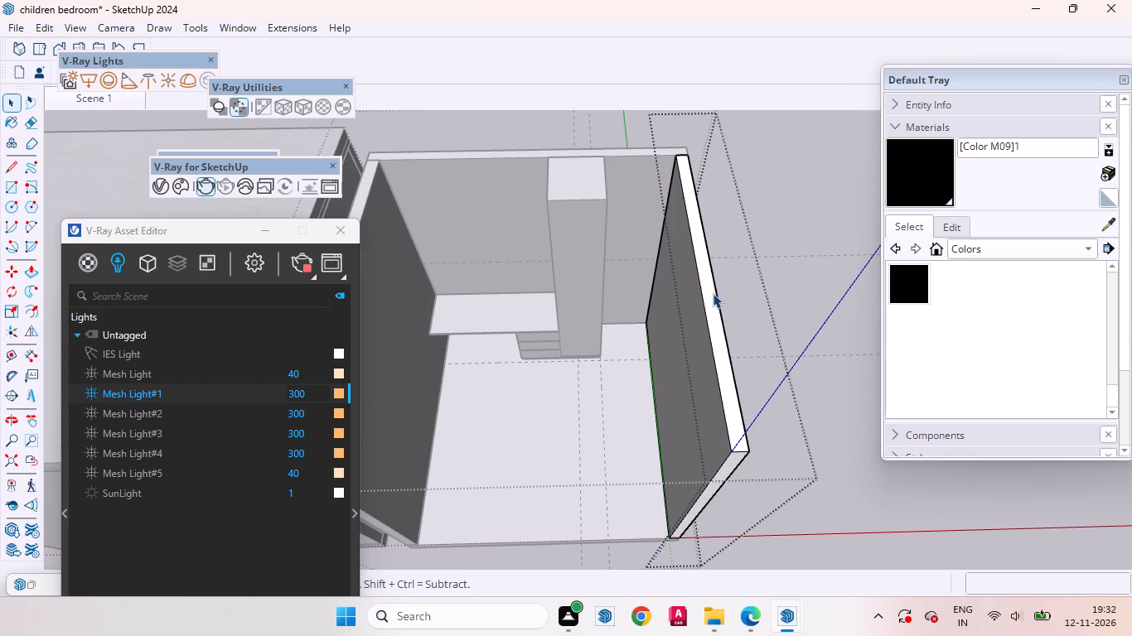
{"action": "key", "text": "p"}
{"action": "left_click", "coordinate": [713, 300]}
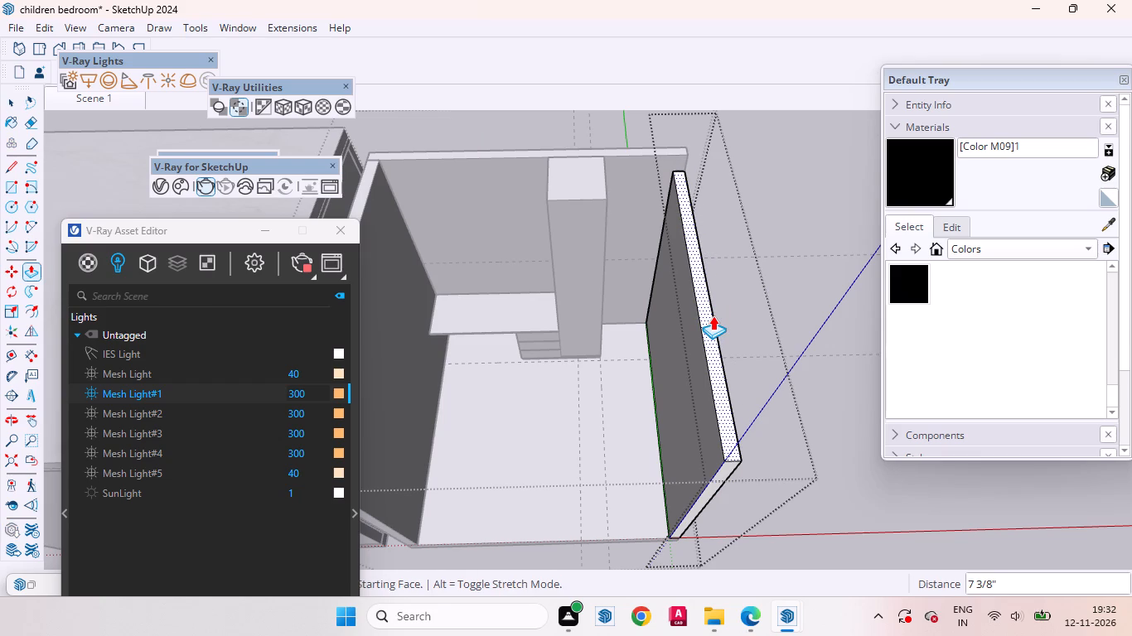
{"action": "key", "text": "4"}
{"action": "key", "text": "Return"}
{"action": "key", "text": "space"}
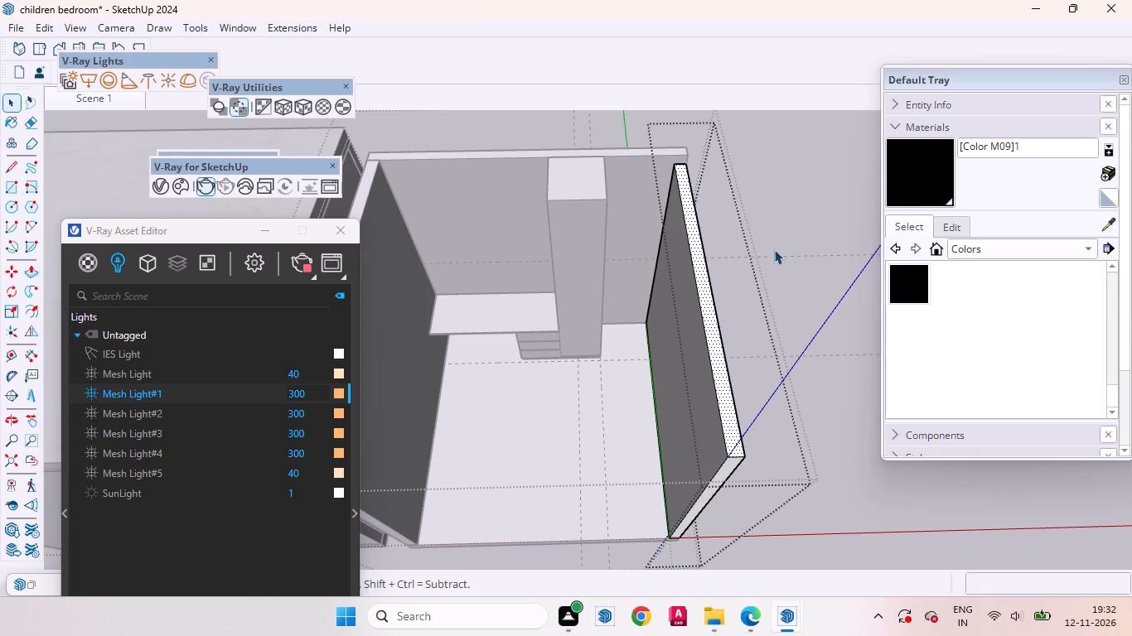
{"action": "scroll", "coordinate": [782, 305], "scroll_direction": "down", "scroll_amount": 4}
{"action": "left_click", "coordinate": [829, 354]}
Lower the tall cabinet's top face by repeating the 4-inch Push/Pull, and leave its group.
{"action": "scroll", "coordinate": [651, 174], "scroll_direction": "up", "scroll_amount": 7}
{"action": "left_click", "coordinate": [616, 245]}
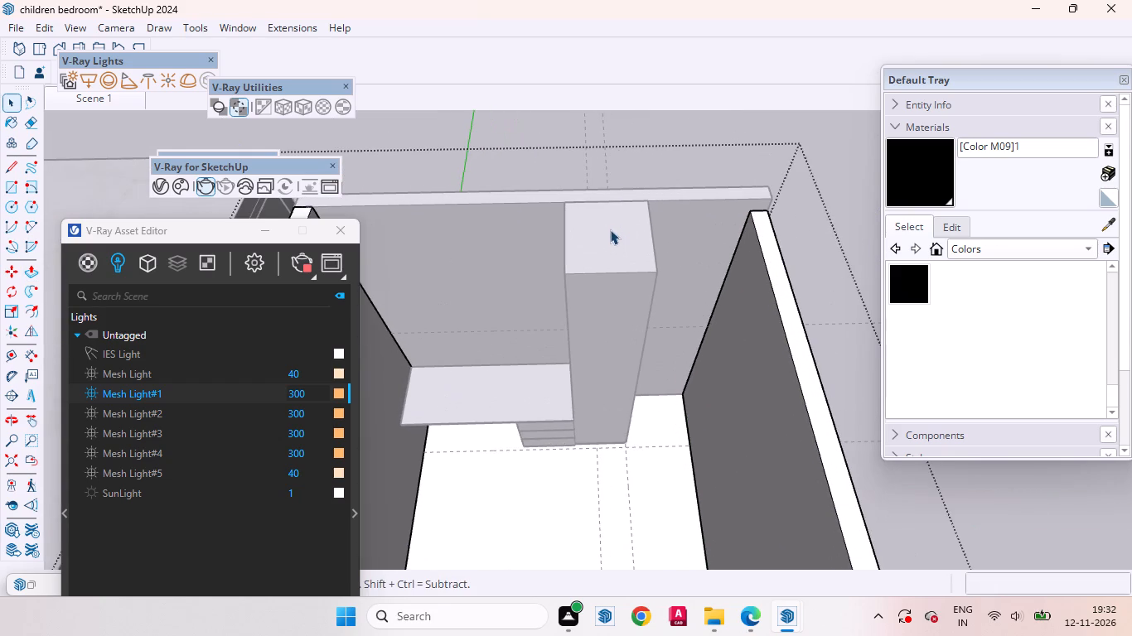
{"action": "double_click", "coordinate": [610, 229]}
{"action": "left_click", "coordinate": [627, 224]}
{"action": "left_click", "coordinate": [622, 228]}
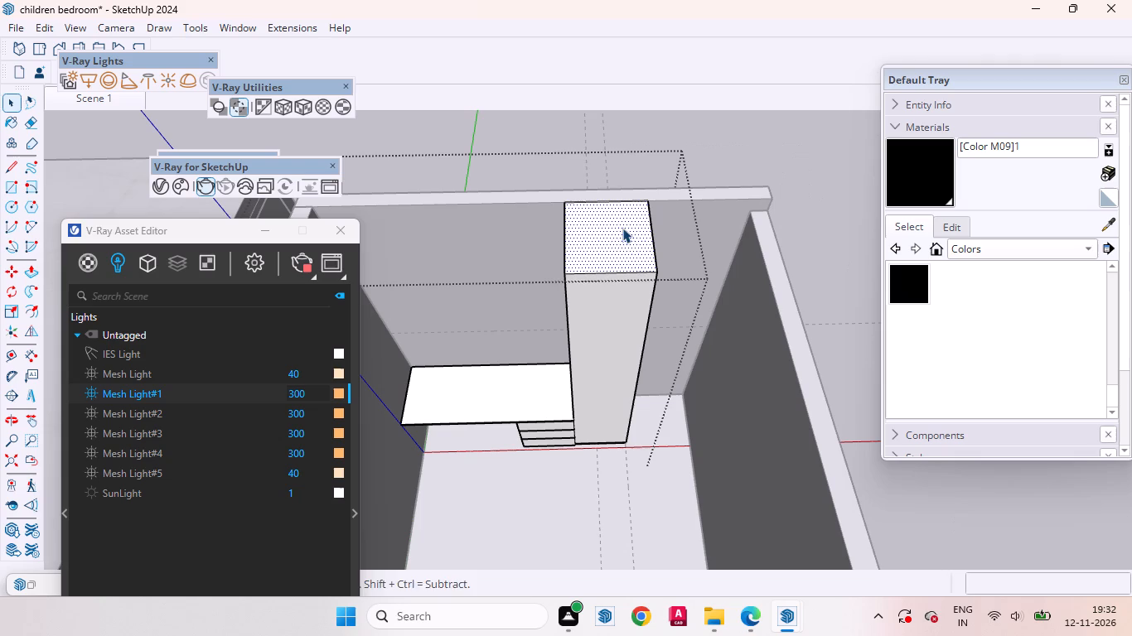
{"action": "key", "text": "p"}
{"action": "double_click", "coordinate": [622, 228]}
{"action": "key", "text": "space"}
{"action": "left_click", "coordinate": [747, 143]}
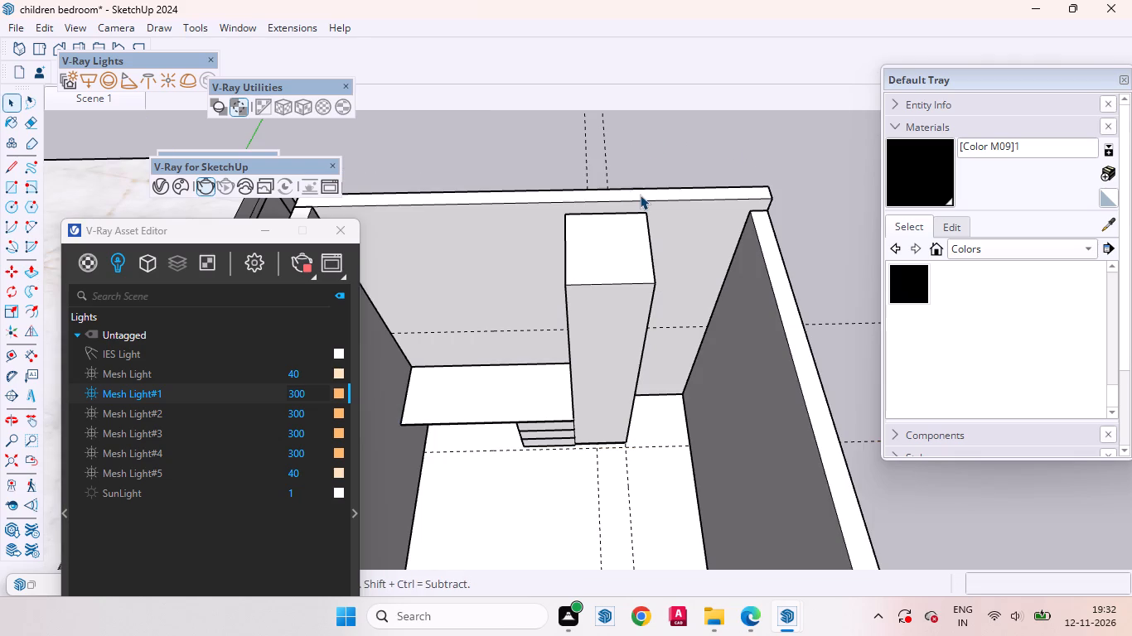
Lower the back wall's top face with the same 4-inch Push/Pull and leave its group.
{"action": "triple_click", "coordinate": [645, 194]}
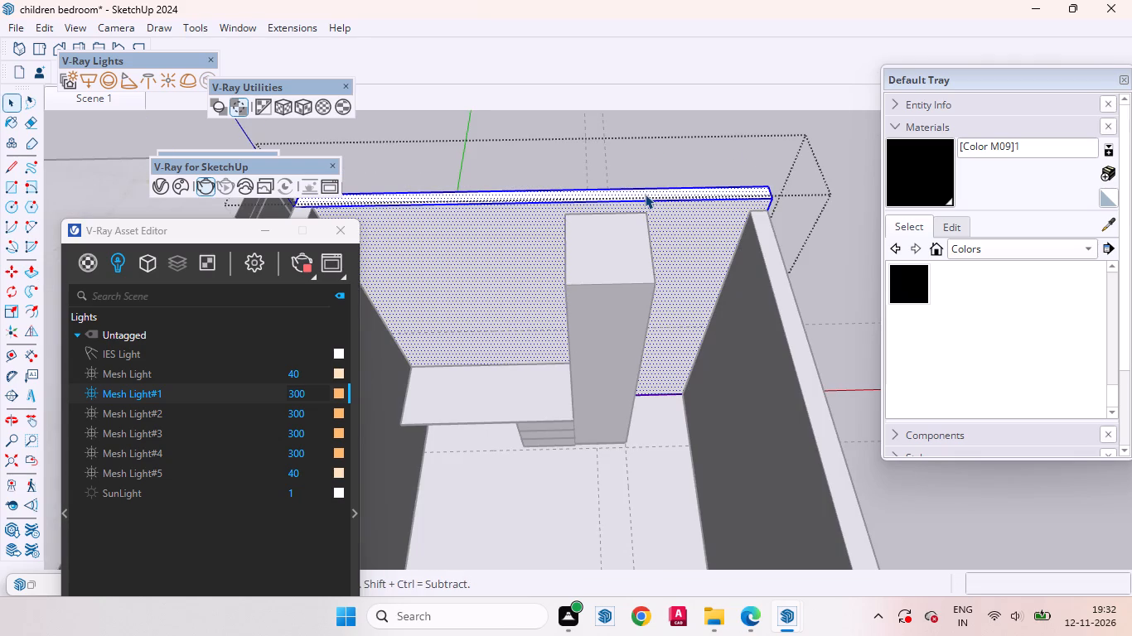
{"action": "key", "text": "p"}
{"action": "left_click", "coordinate": [651, 188]}
{"action": "double_click", "coordinate": [651, 195]}
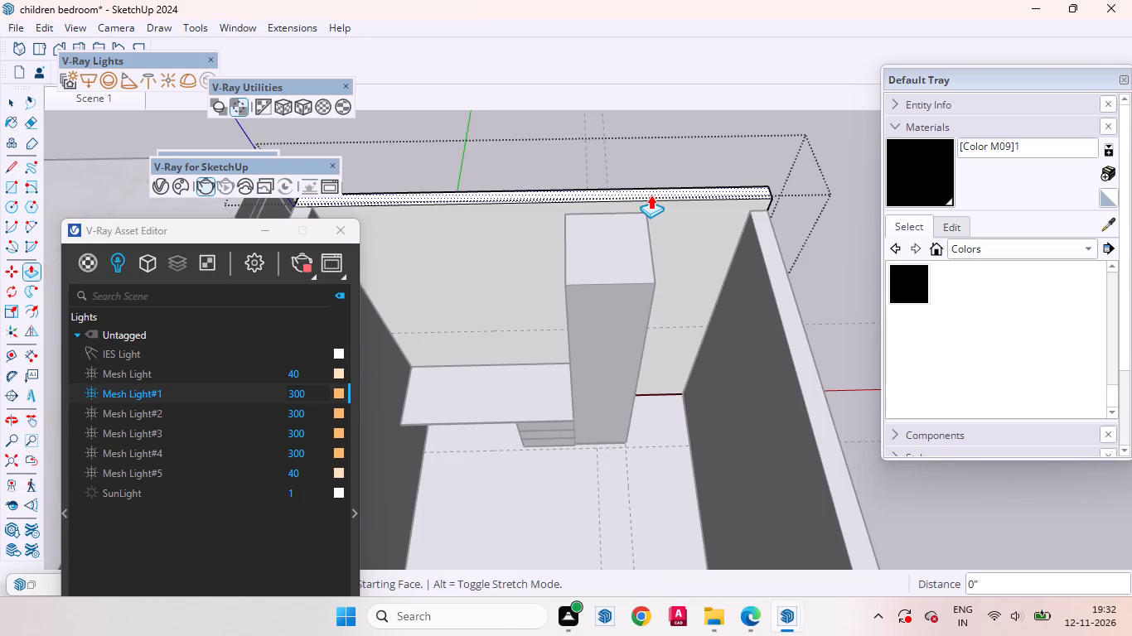
{"action": "key", "text": "space"}
{"action": "left_click", "coordinate": [810, 222]}
{"action": "scroll", "coordinate": [655, 226], "scroll_direction": "down", "scroll_amount": 8}
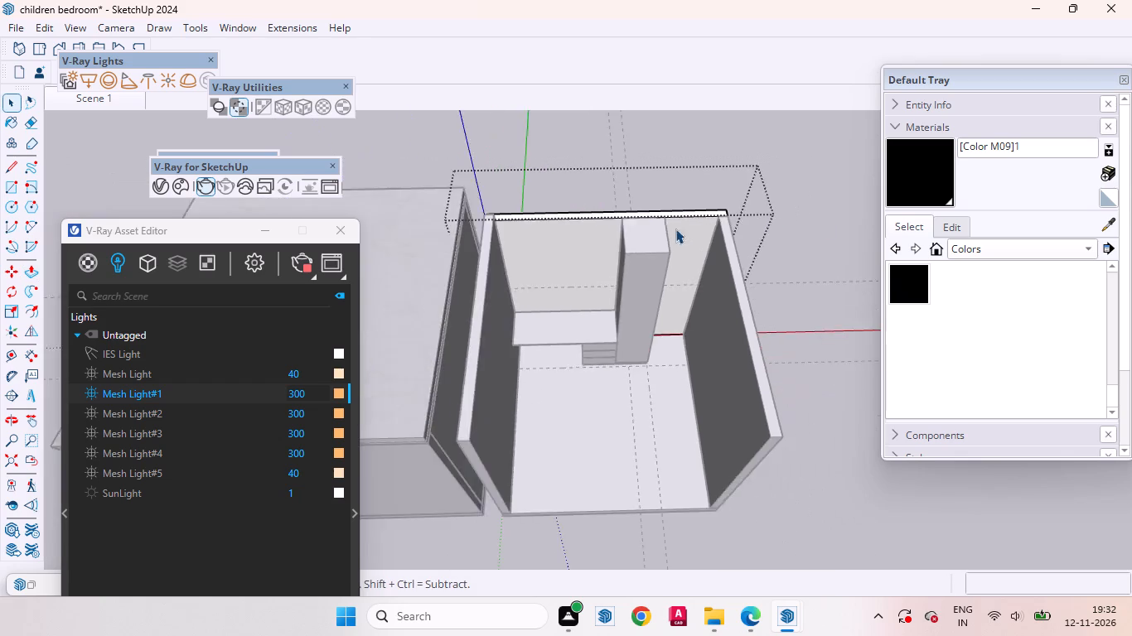
{"action": "scroll", "coordinate": [675, 229], "scroll_direction": "down", "scroll_amount": 3}
{"action": "left_click", "coordinate": [749, 316]}
Lower the top face of the side wall at the desk end by repeating the 4-inch Push/Pull.
{"action": "scroll", "coordinate": [542, 219], "scroll_direction": "up", "scroll_amount": 11}
{"action": "double_click", "coordinate": [544, 231]}
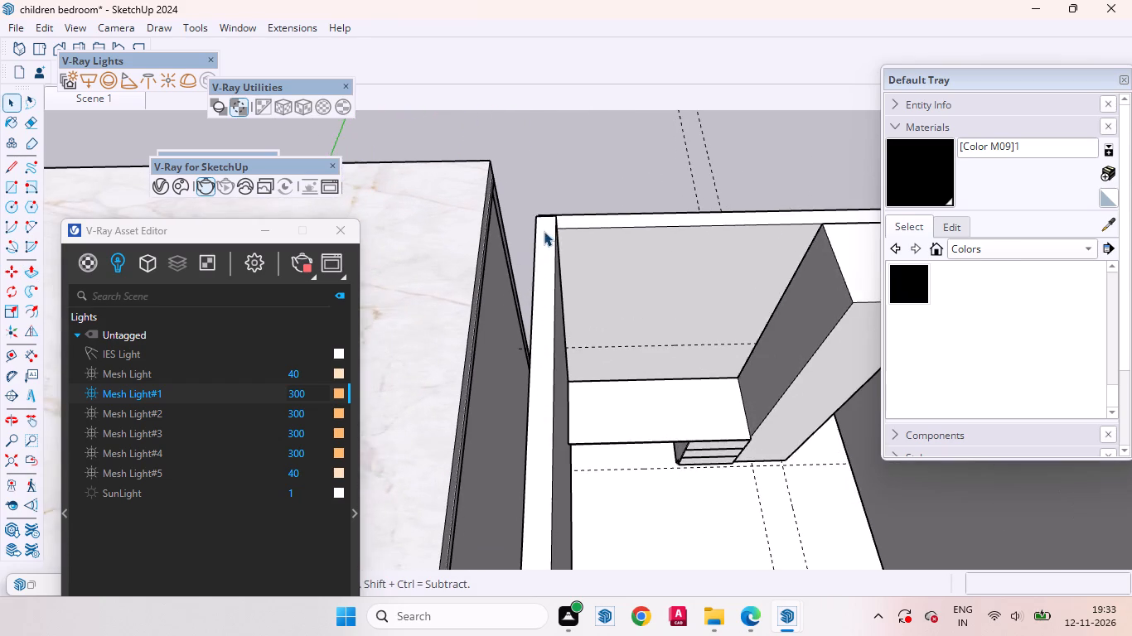
{"action": "left_click", "coordinate": [544, 236]}
{"action": "triple_click", "coordinate": [549, 237]}
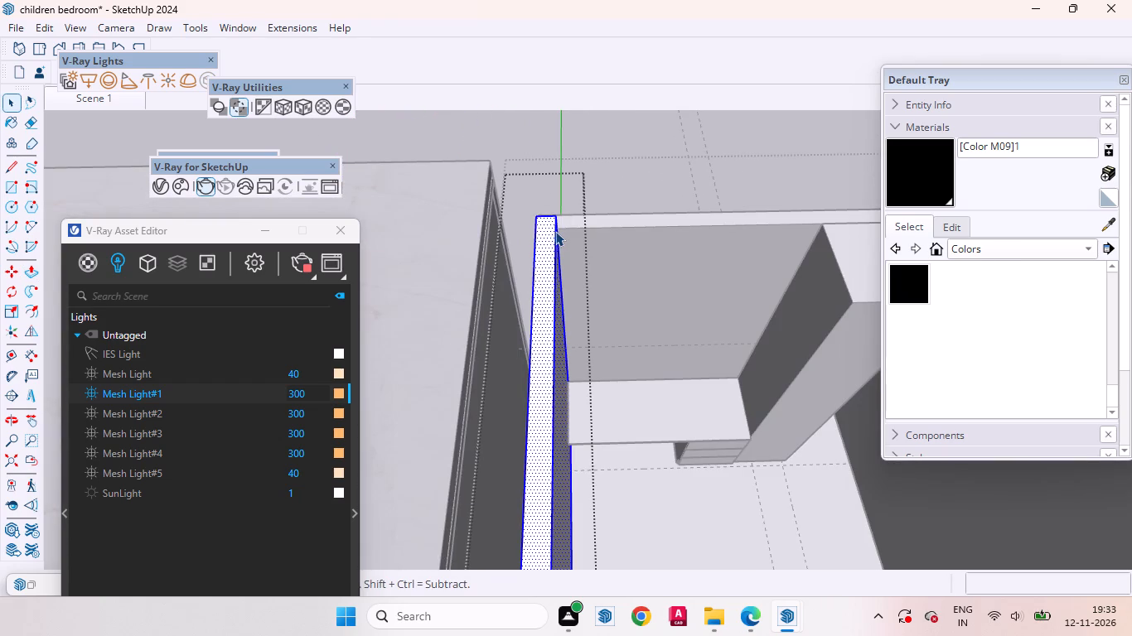
{"action": "key", "text": "p"}
{"action": "double_click", "coordinate": [544, 248]}
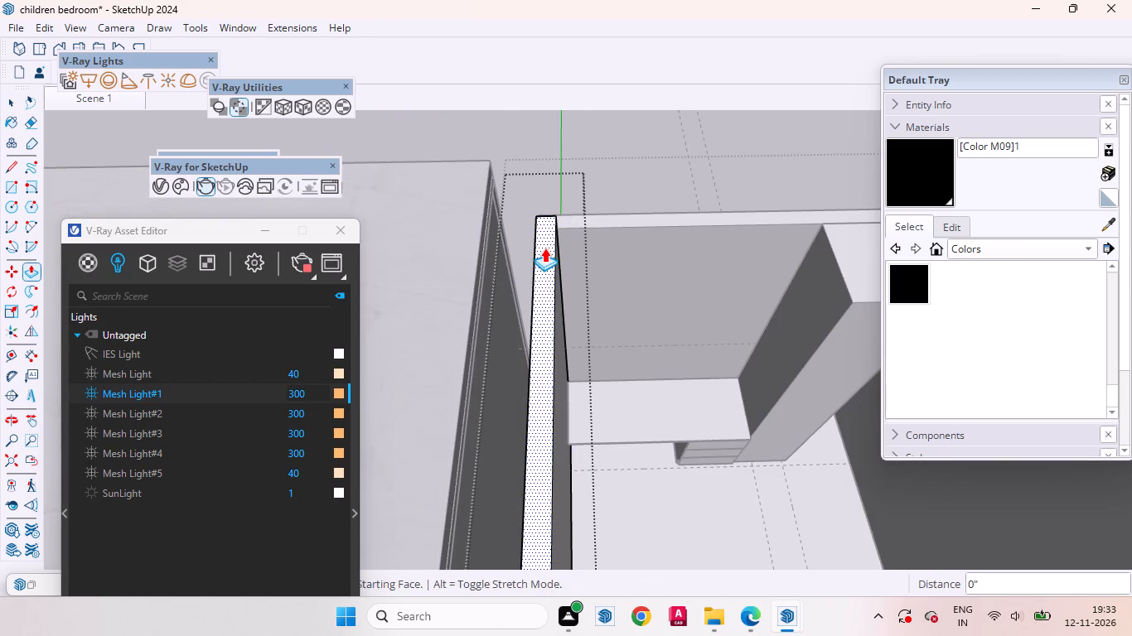
{"action": "key", "text": "space"}
{"action": "left_click", "coordinate": [604, 163]}
{"action": "scroll", "coordinate": [564, 195], "scroll_direction": "down", "scroll_amount": 9}
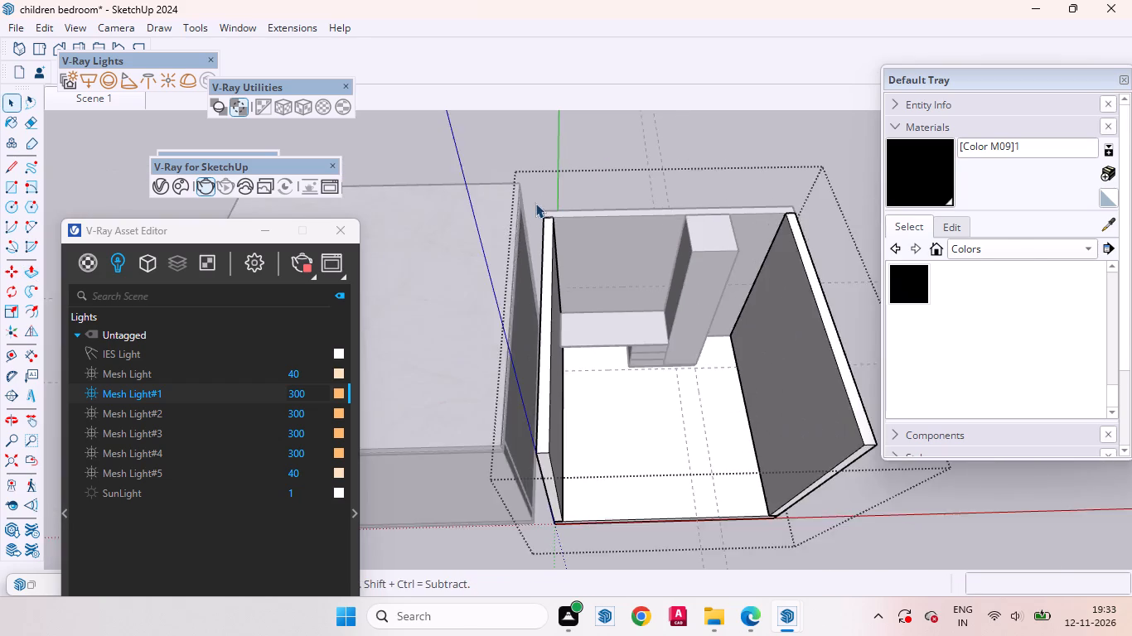
{"action": "scroll", "coordinate": [535, 203], "scroll_direction": "down", "scroll_amount": 3}
{"action": "left_click", "coordinate": [820, 234]}
Examine the study unit and the lowered room walls from the front and close to the desk.
{"action": "middle_click_drag", "start_coordinate": [786, 286], "coordinate": [751, 33]}
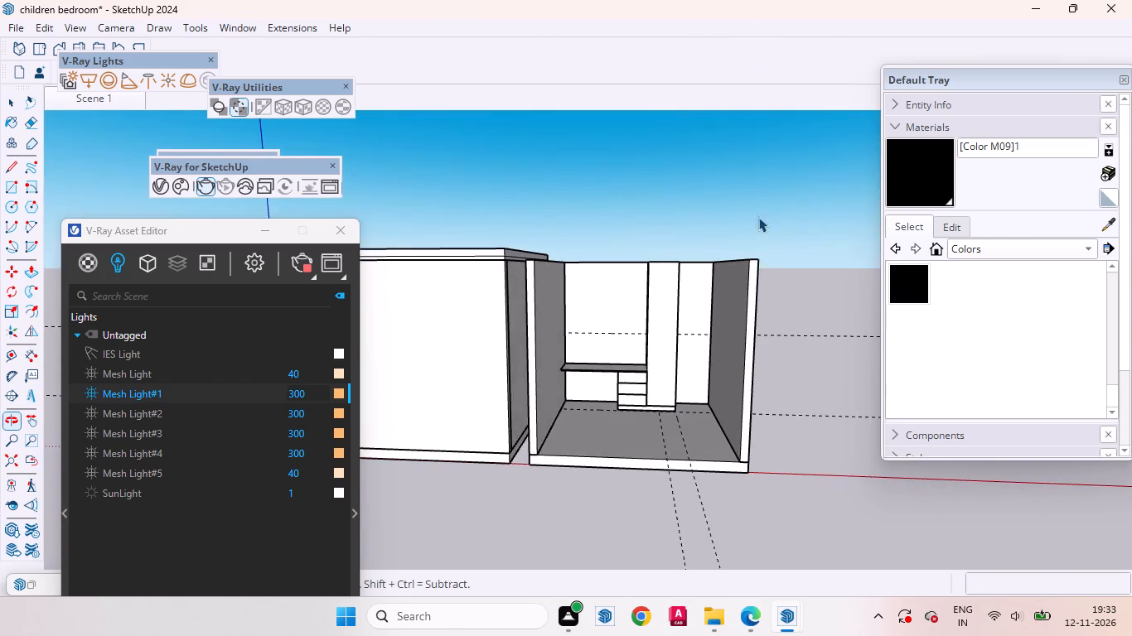
{"action": "scroll", "coordinate": [718, 364], "scroll_direction": "up", "scroll_amount": 5}
{"action": "scroll", "coordinate": [729, 407], "scroll_direction": "down", "scroll_amount": 3}
{"action": "middle_click_drag", "start_coordinate": [609, 354], "coordinate": [617, 283]}
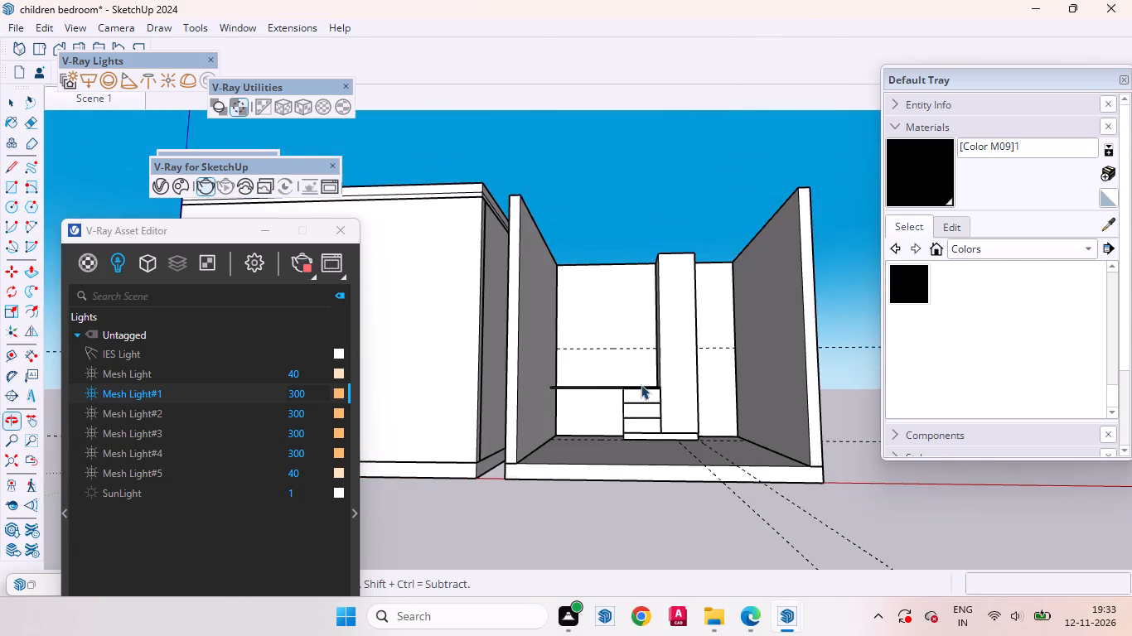
{"action": "scroll", "coordinate": [645, 404], "scroll_direction": "up", "scroll_amount": 9}
{"action": "middle_click_drag", "start_coordinate": [627, 385], "coordinate": [576, 444]}
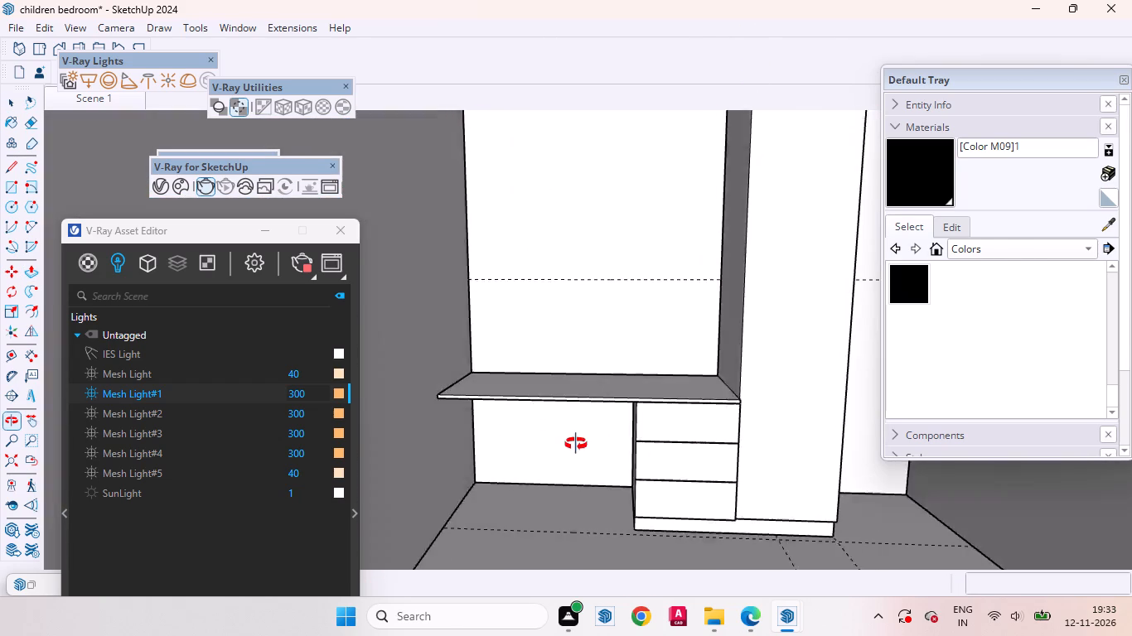
{"action": "middle_click_drag", "start_coordinate": [576, 444], "coordinate": [577, 461]}
{"action": "scroll", "coordinate": [679, 445], "scroll_direction": "down", "scroll_amount": 7}
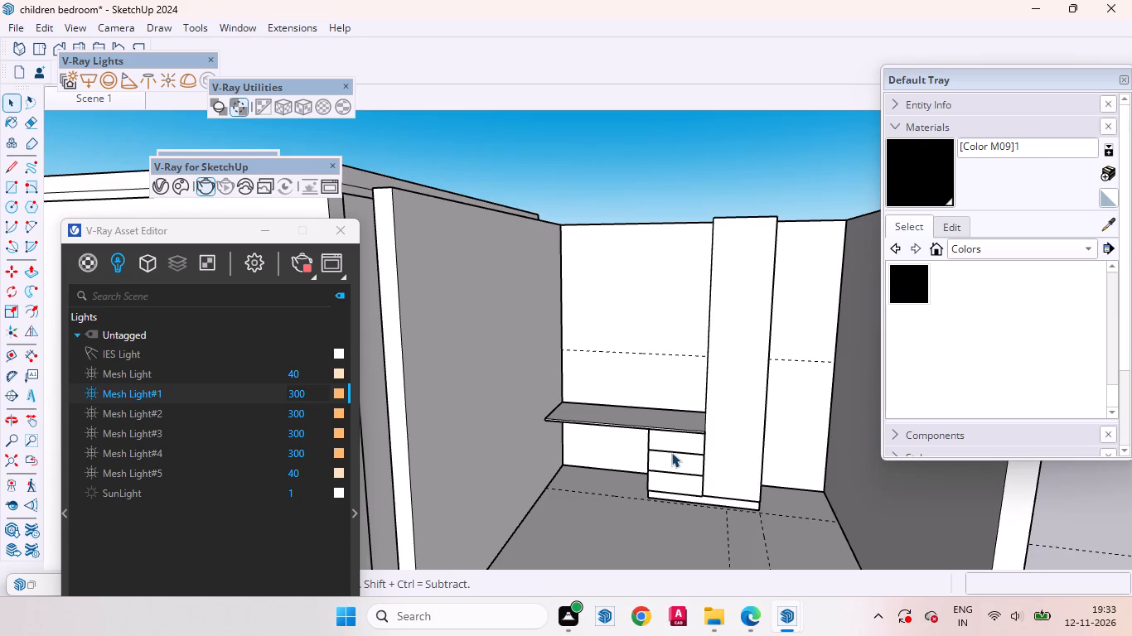
{"action": "scroll", "coordinate": [766, 534], "scroll_direction": "down", "scroll_amount": 3}
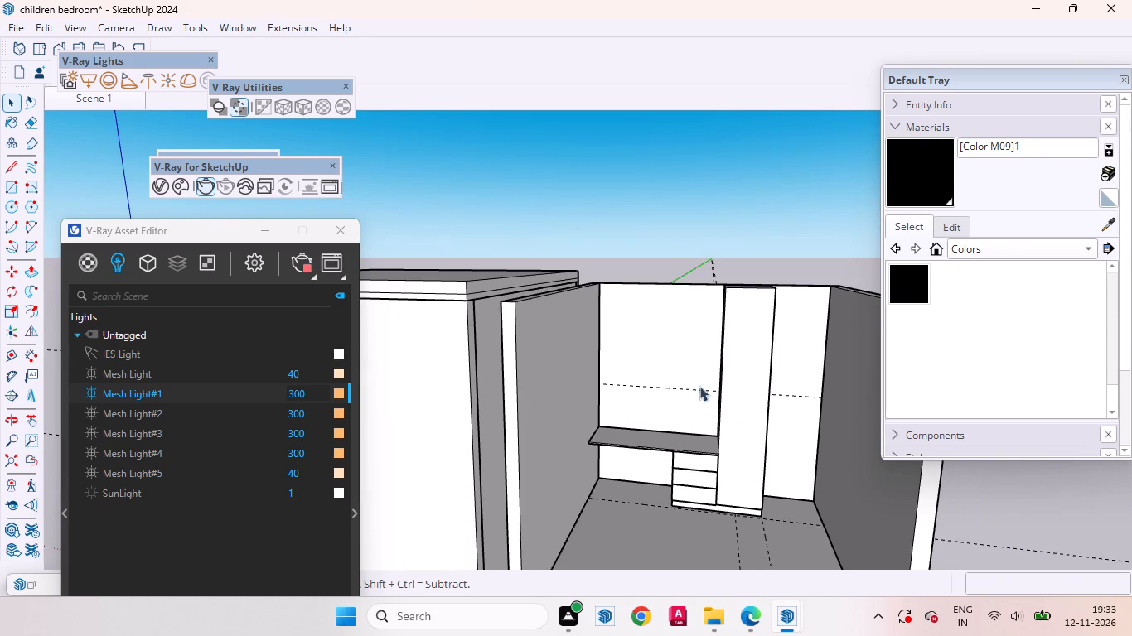
In a new group, draw a 5' 3" by 4' 6" rectangle on the back wall from the guide to the top, between side wall and tall cabinet.
{"action": "scroll", "coordinate": [670, 373], "scroll_direction": "up", "scroll_amount": 3}
{"action": "middle_click_drag", "start_coordinate": [699, 399], "coordinate": [652, 500]}
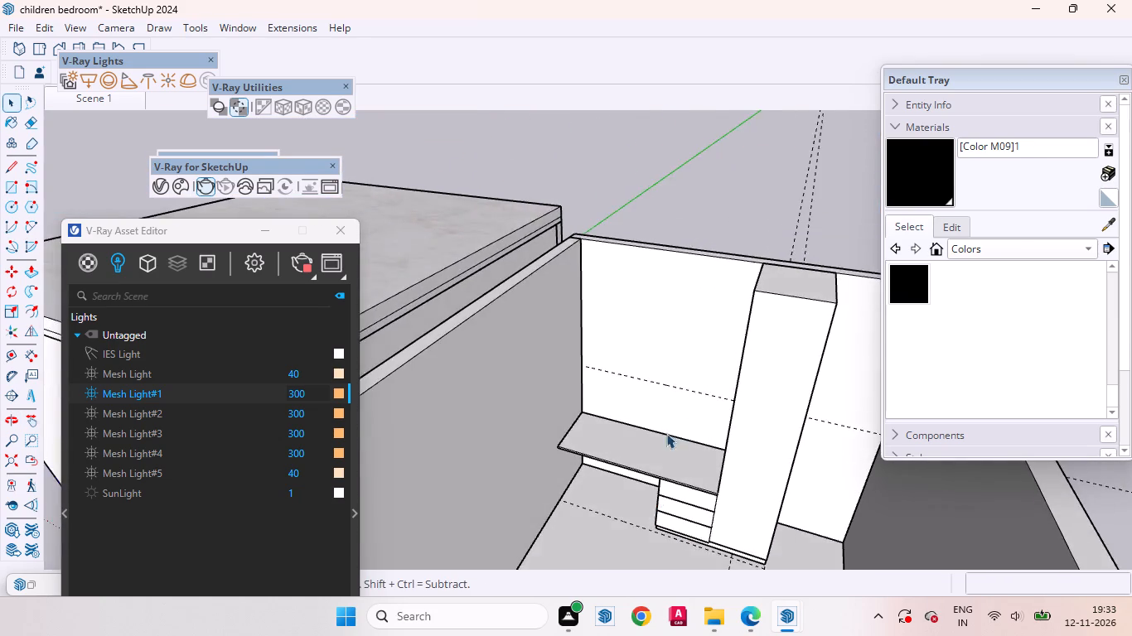
{"action": "scroll", "coordinate": [659, 436], "scroll_direction": "down", "scroll_amount": 4}
{"action": "right_click", "coordinate": [681, 269]}
{"action": "left_click", "coordinate": [739, 324]}
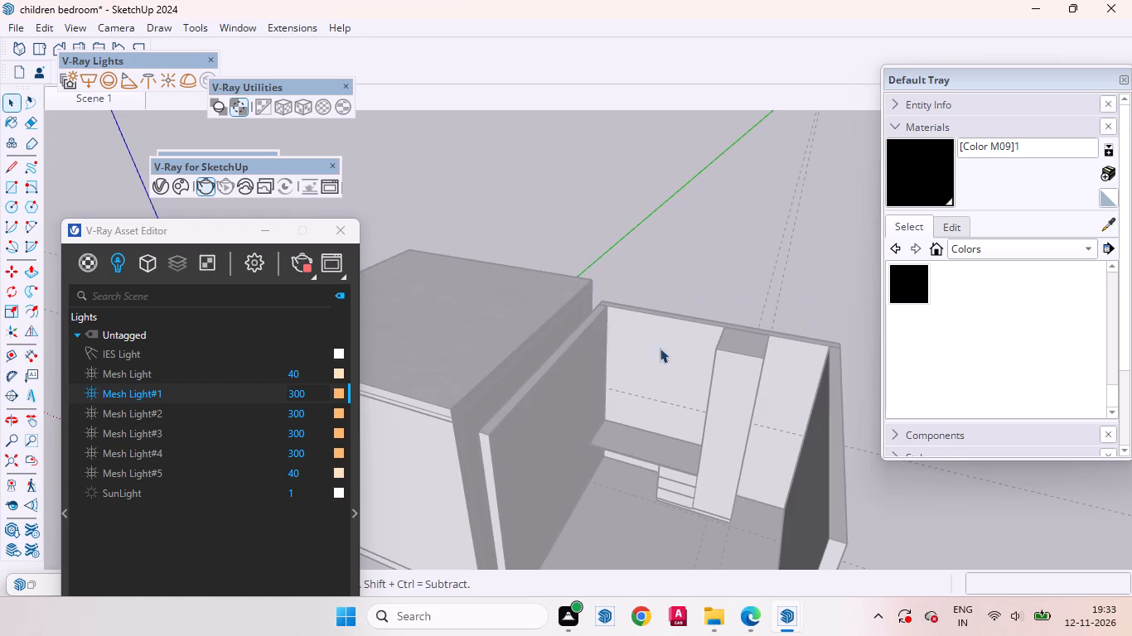
{"action": "middle_click_drag", "start_coordinate": [641, 424], "coordinate": [714, 342]}
{"action": "scroll", "coordinate": [605, 380], "scroll_direction": "up", "scroll_amount": 7}
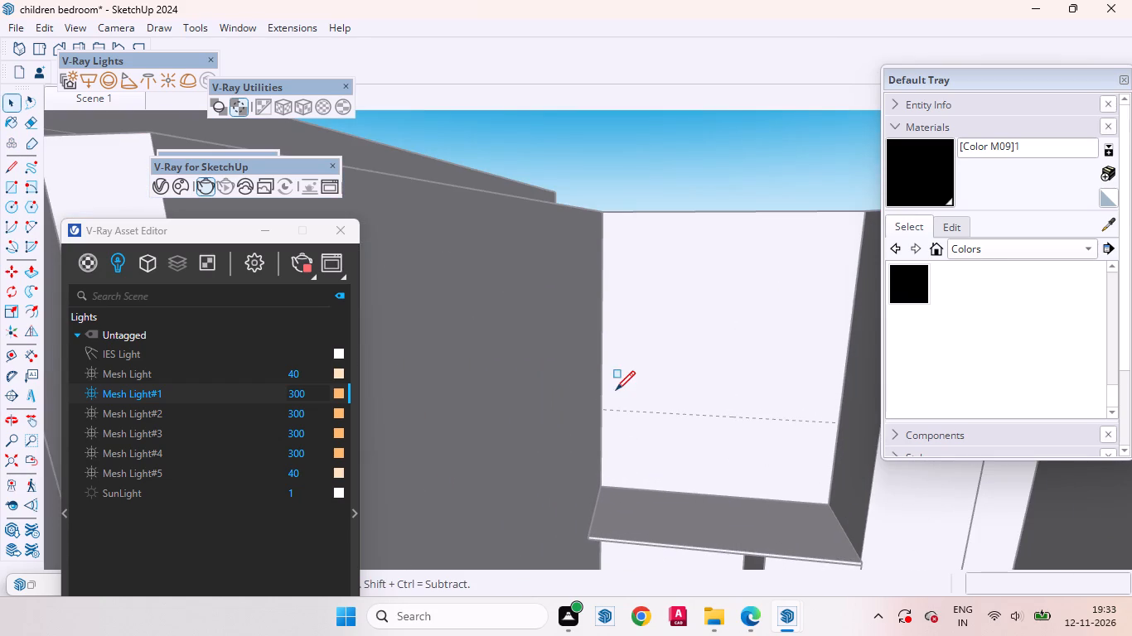
{"action": "key", "text": "r"}
{"action": "left_click", "coordinate": [604, 407]}
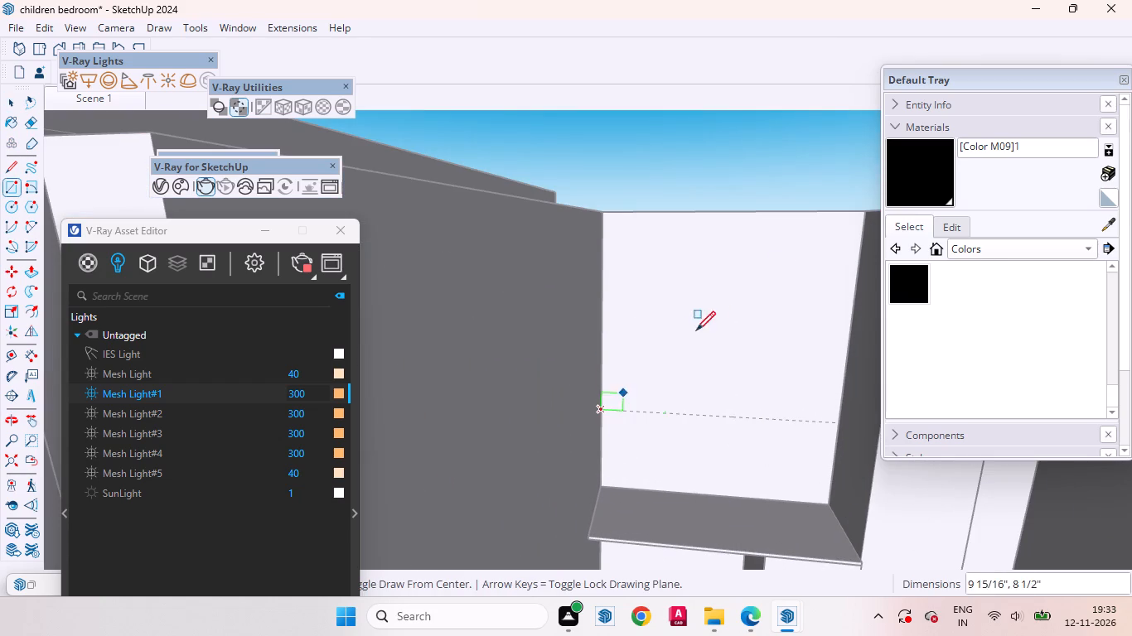
{"action": "left_click", "coordinate": [866, 213]}
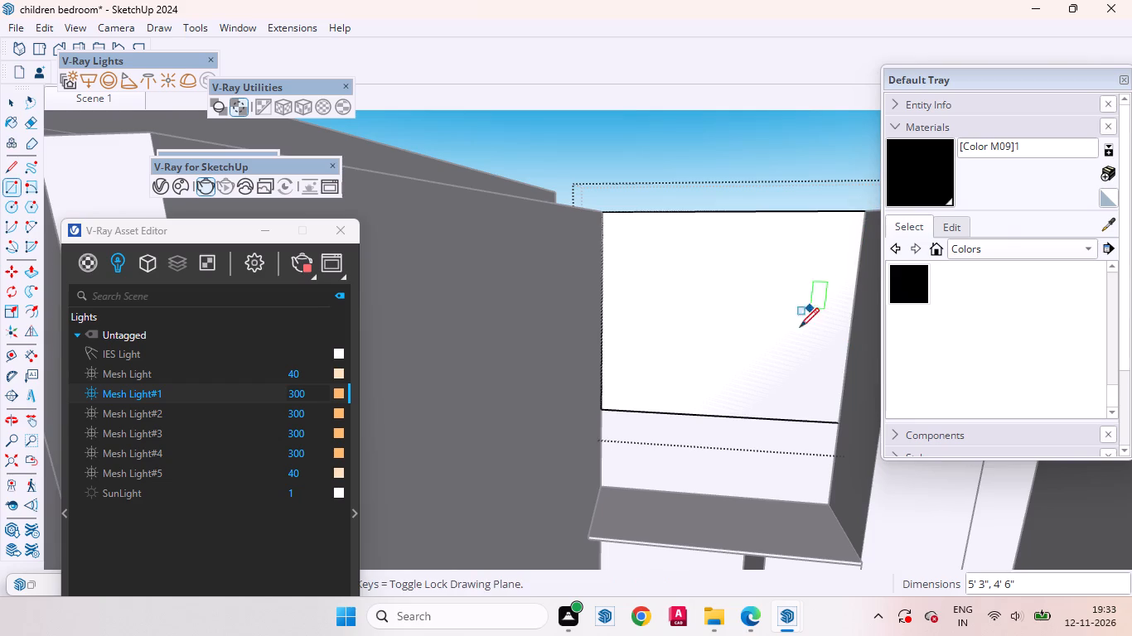
Extrude the rectangle above the desk 14 inches out from the back wall as an overhead cabinet and leave its group.
{"action": "key", "text": "space"}
{"action": "key", "text": "p"}
{"action": "left_click", "coordinate": [754, 331]}
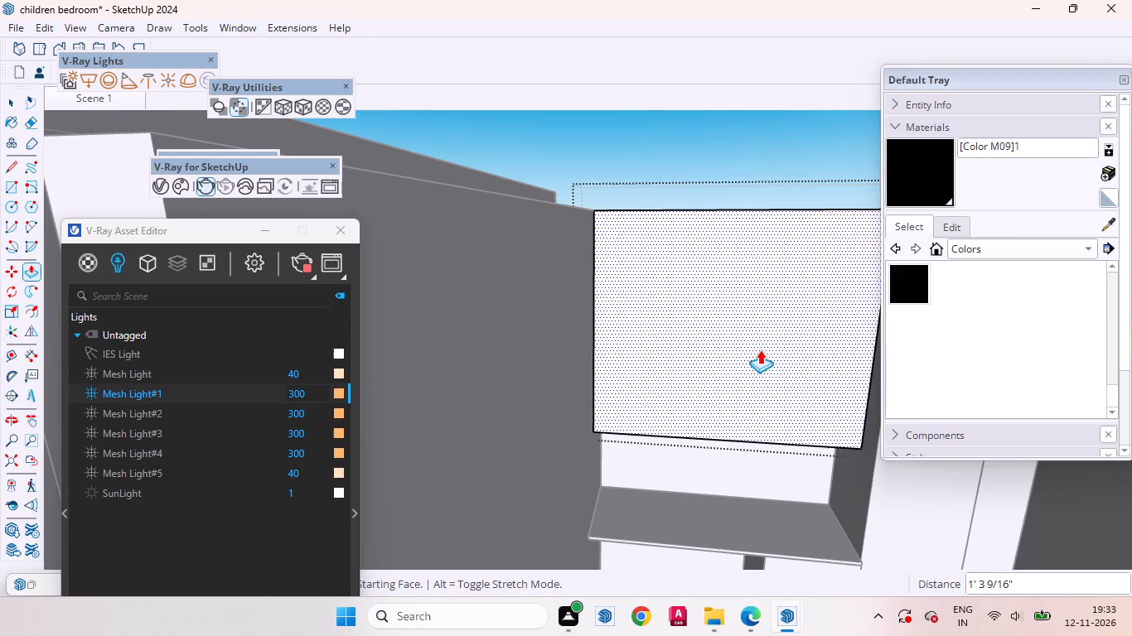
{"action": "key", "text": "1"}
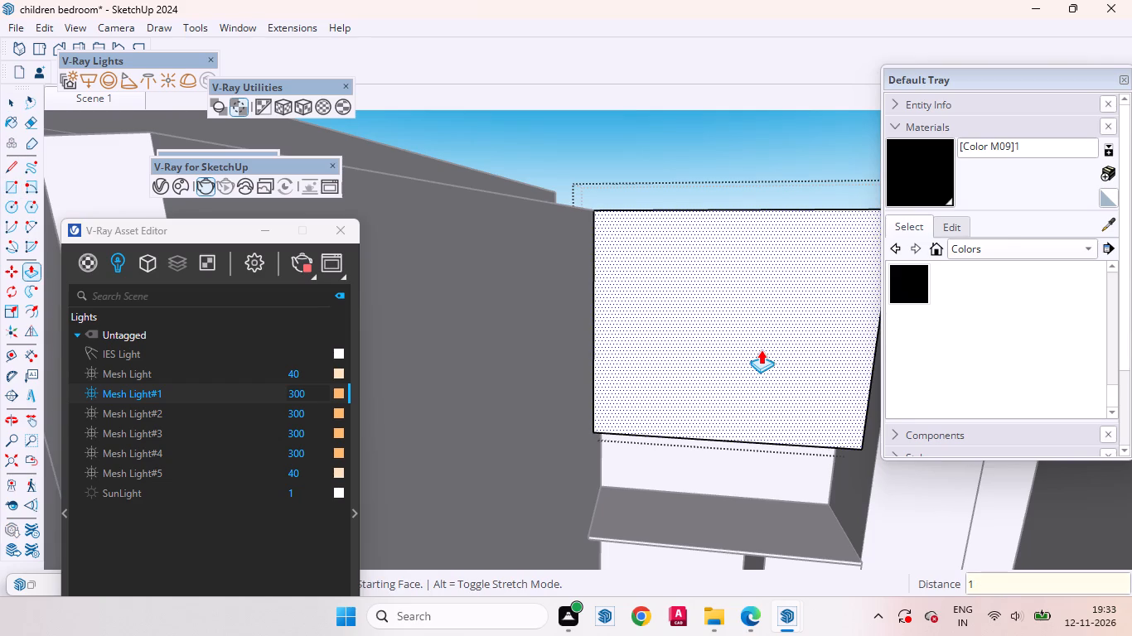
{"action": "key", "text": "4"}
{"action": "key", "text": "Return"}
{"action": "key", "text": "space"}
{"action": "scroll", "coordinate": [695, 364], "scroll_direction": "down", "scroll_amount": 5}
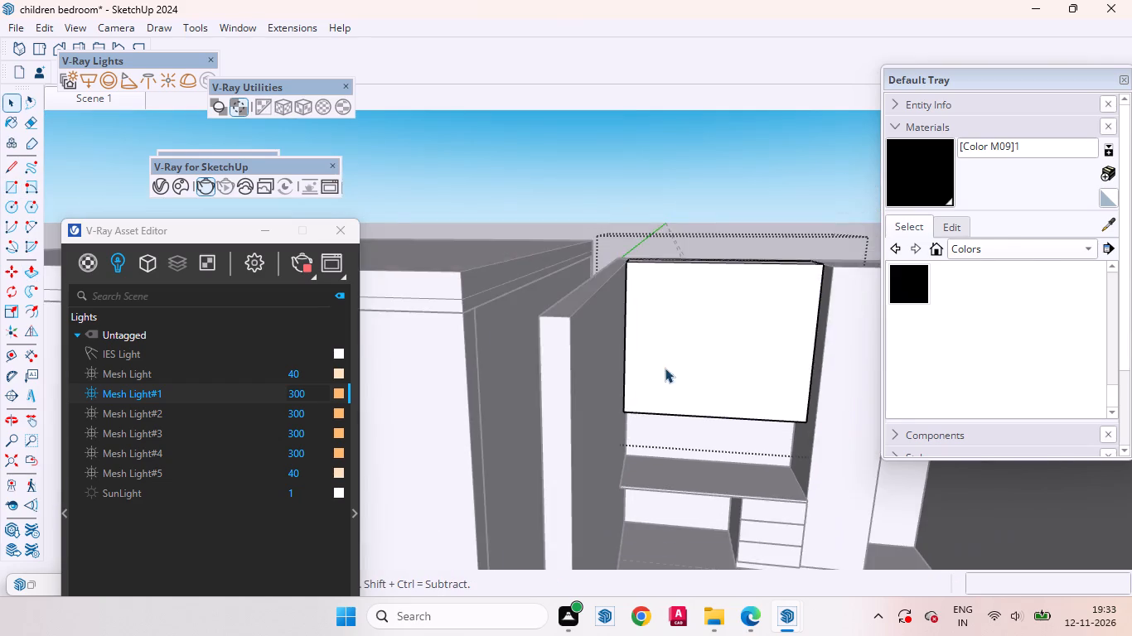
{"action": "scroll", "coordinate": [665, 368], "scroll_direction": "down", "scroll_amount": 3}
{"action": "left_click", "coordinate": [723, 219]}
Inside the back wall's group, draw a 5' 3" by 2' rectangle on the wall between the overhead cabinet and the desktop.
{"action": "middle_click_drag", "start_coordinate": [758, 343], "coordinate": [656, 383]}
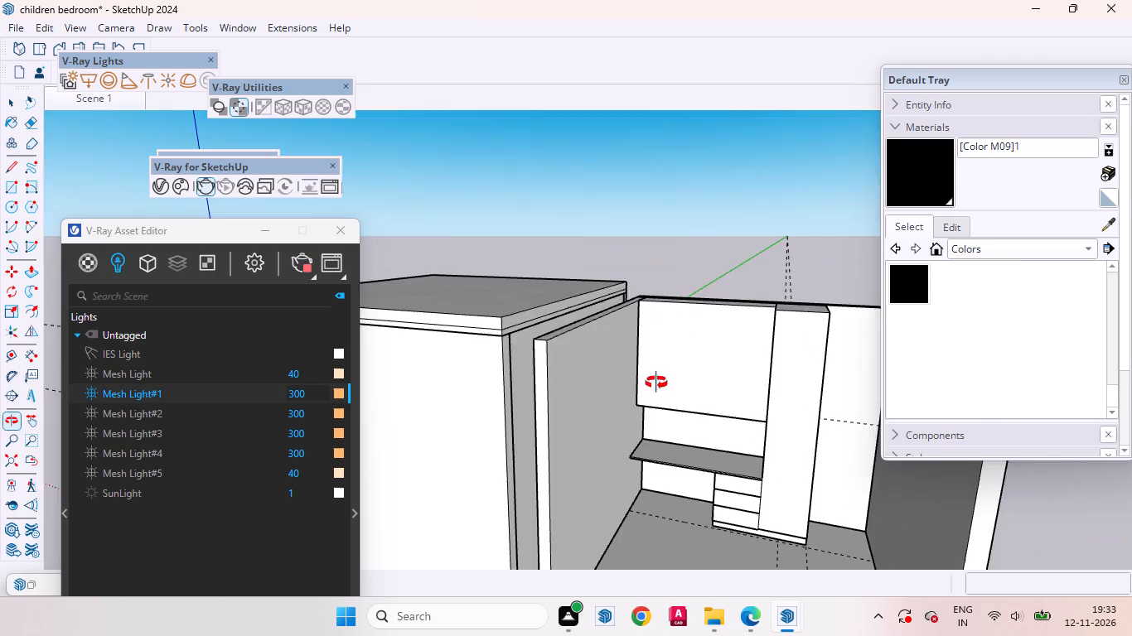
{"action": "middle_click_drag", "start_coordinate": [656, 383], "coordinate": [655, 381]}
{"action": "scroll", "coordinate": [652, 386], "scroll_direction": "down", "scroll_amount": 6}
{"action": "middle_click_drag", "start_coordinate": [665, 426], "coordinate": [728, 286]}
{"action": "scroll", "coordinate": [704, 405], "scroll_direction": "up", "scroll_amount": 6}
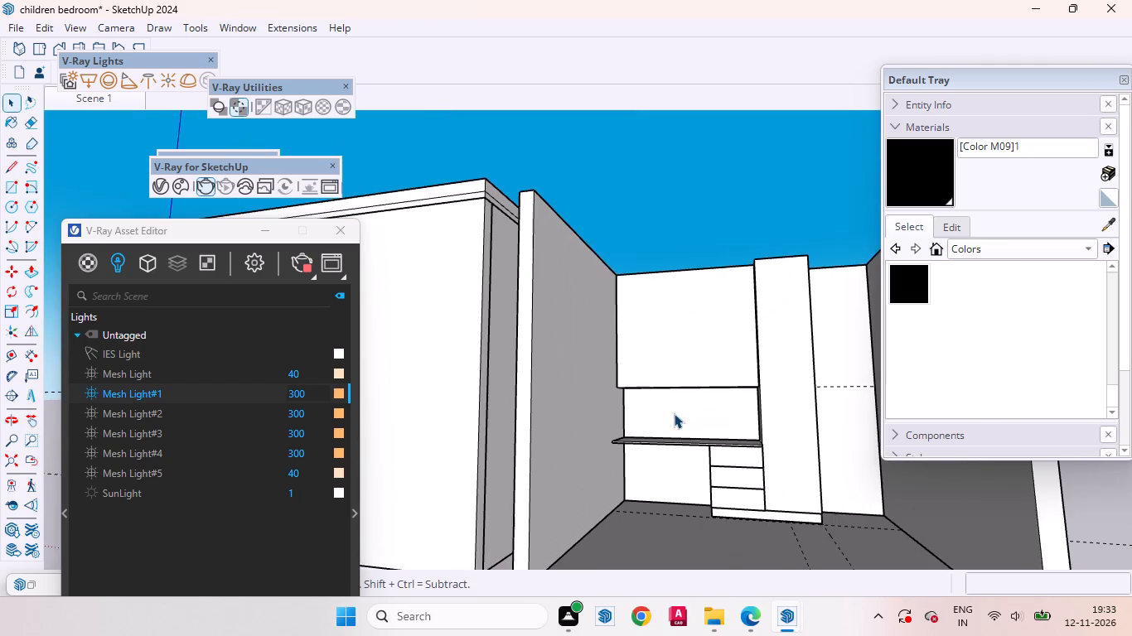
{"action": "triple_click", "coordinate": [674, 413]}
{"action": "left_click", "coordinate": [728, 407]}
{"action": "double_click", "coordinate": [699, 414]}
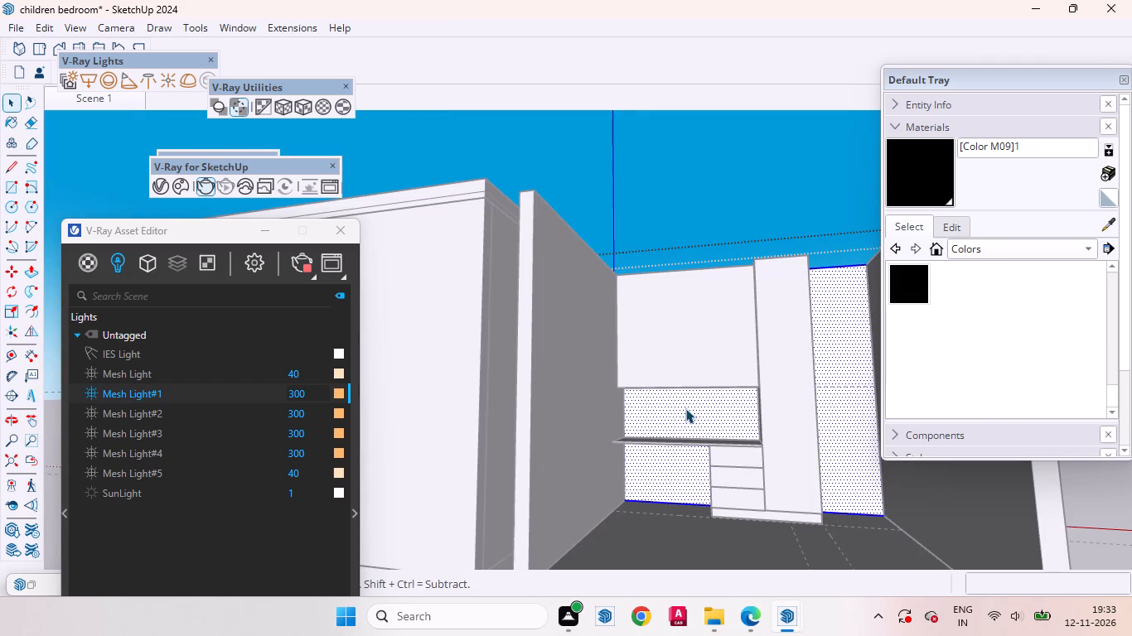
{"action": "left_click", "coordinate": [702, 413]}
{"action": "scroll", "coordinate": [719, 424], "scroll_direction": "up", "scroll_amount": 6}
{"action": "middle_click_drag", "start_coordinate": [645, 417], "coordinate": [693, 393]}
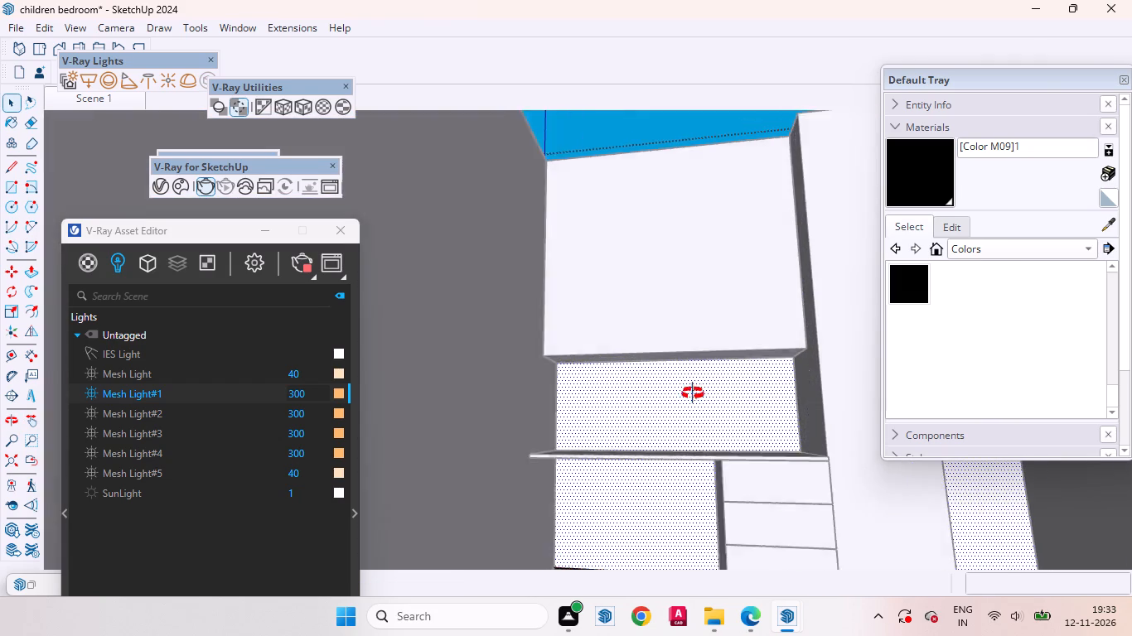
{"action": "middle_click_drag", "start_coordinate": [693, 393], "coordinate": [717, 417]}
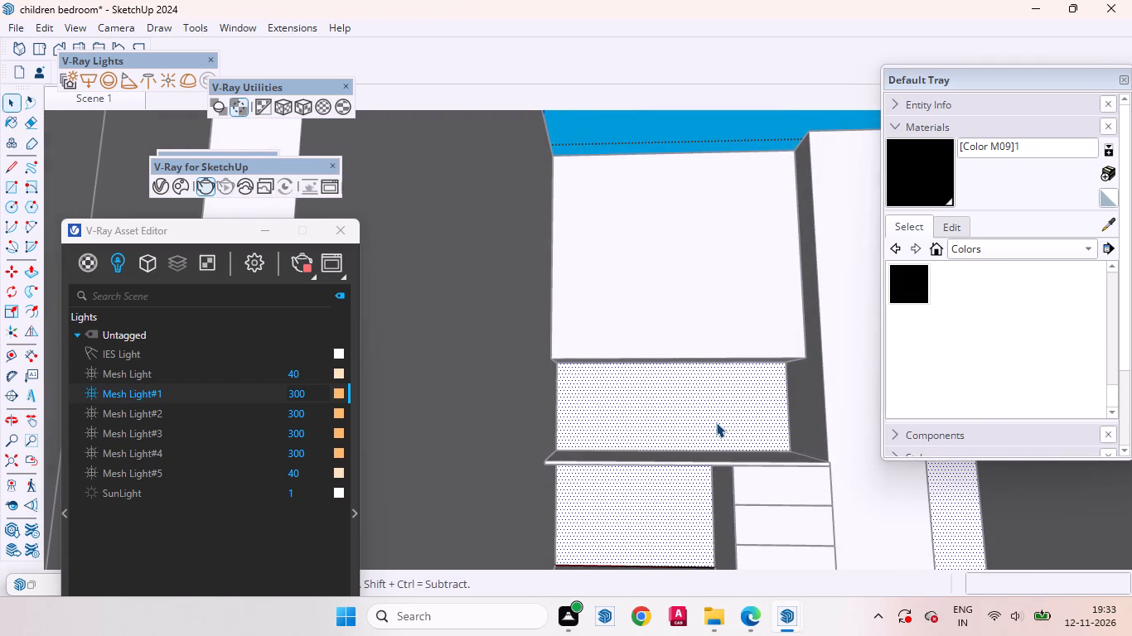
{"action": "key", "text": "r"}
{"action": "left_click", "coordinate": [558, 364]}
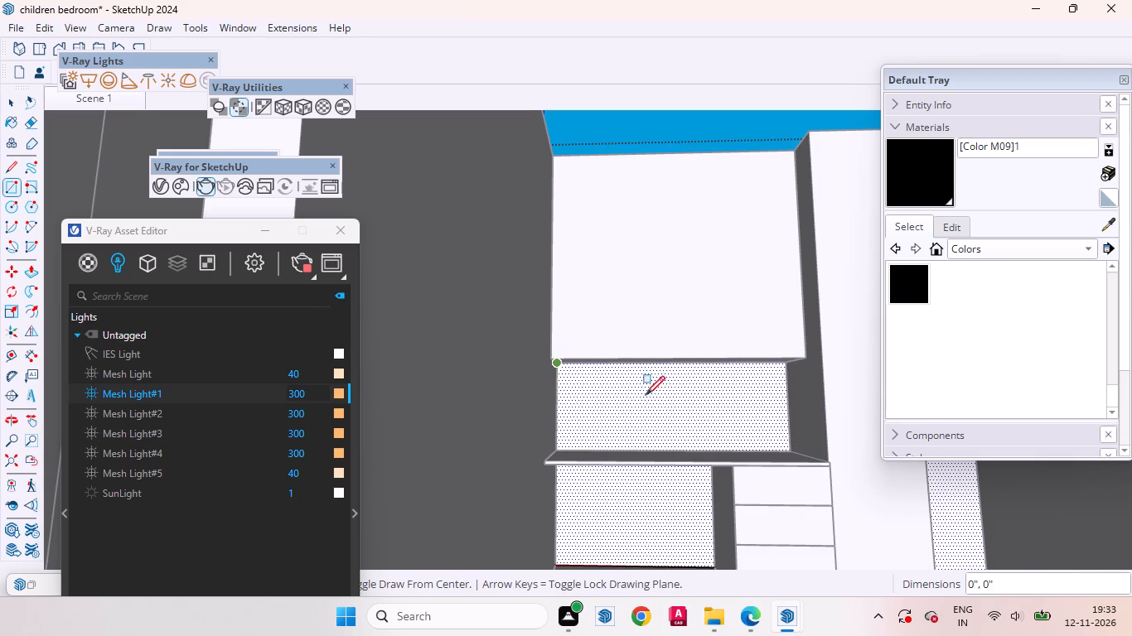
{"action": "scroll", "coordinate": [780, 432], "scroll_direction": "up", "scroll_amount": 3}
{"action": "left_click", "coordinate": [791, 454]}
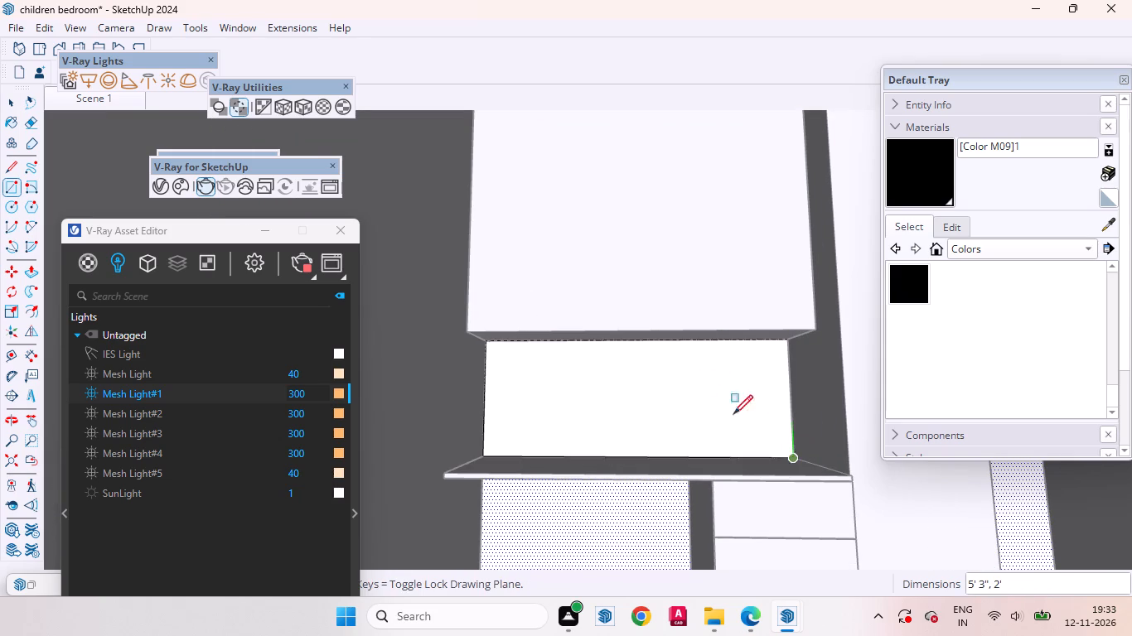
Show the 1001bit tools and open vertical louvre creation for the wall face between the overhead cabinet and desktop.
{"action": "key", "text": "space"}
{"action": "left_click", "coordinate": [676, 390]}
{"action": "scroll", "coordinate": [671, 487], "scroll_direction": "down", "scroll_amount": 8}
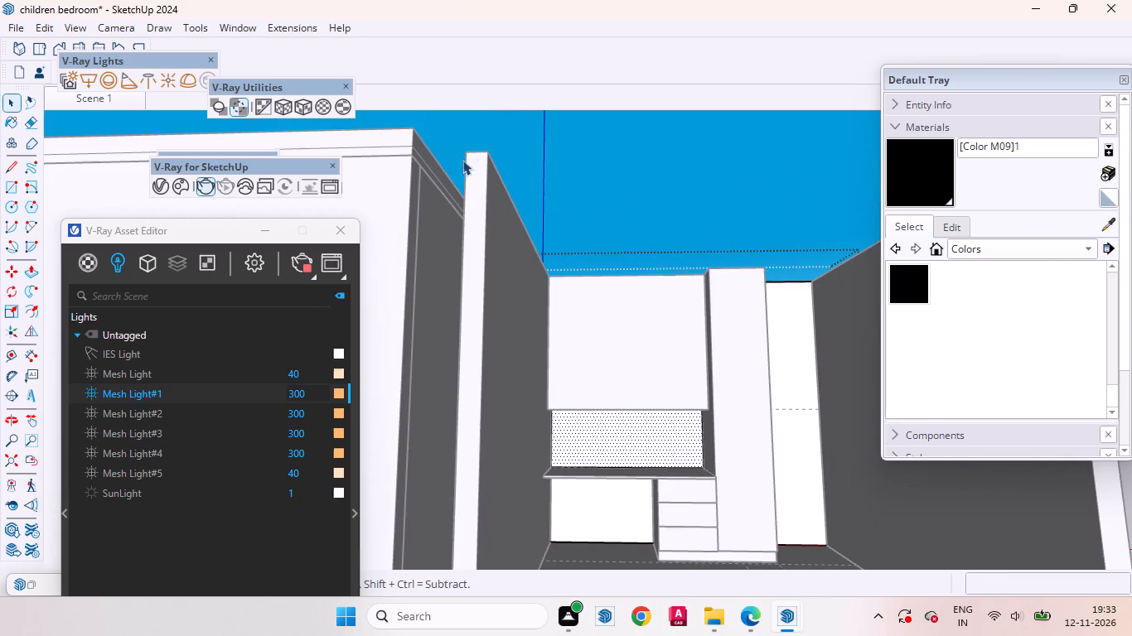
{"action": "right_click", "coordinate": [445, 26]}
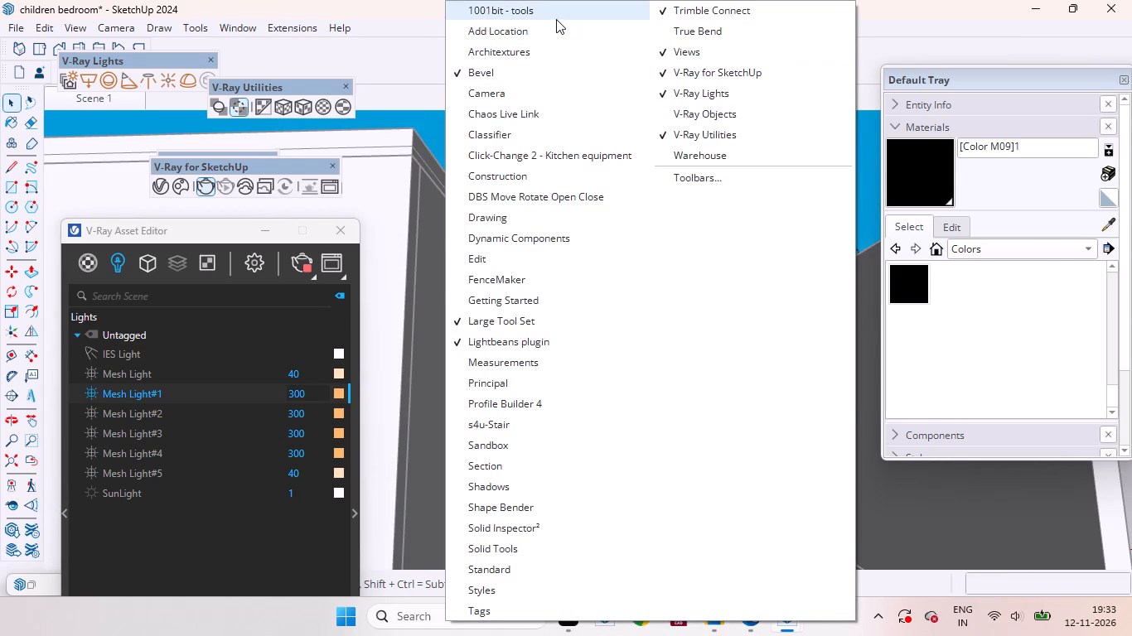
{"action": "left_click", "coordinate": [556, 19]}
{"action": "left_click", "coordinate": [890, 160]}
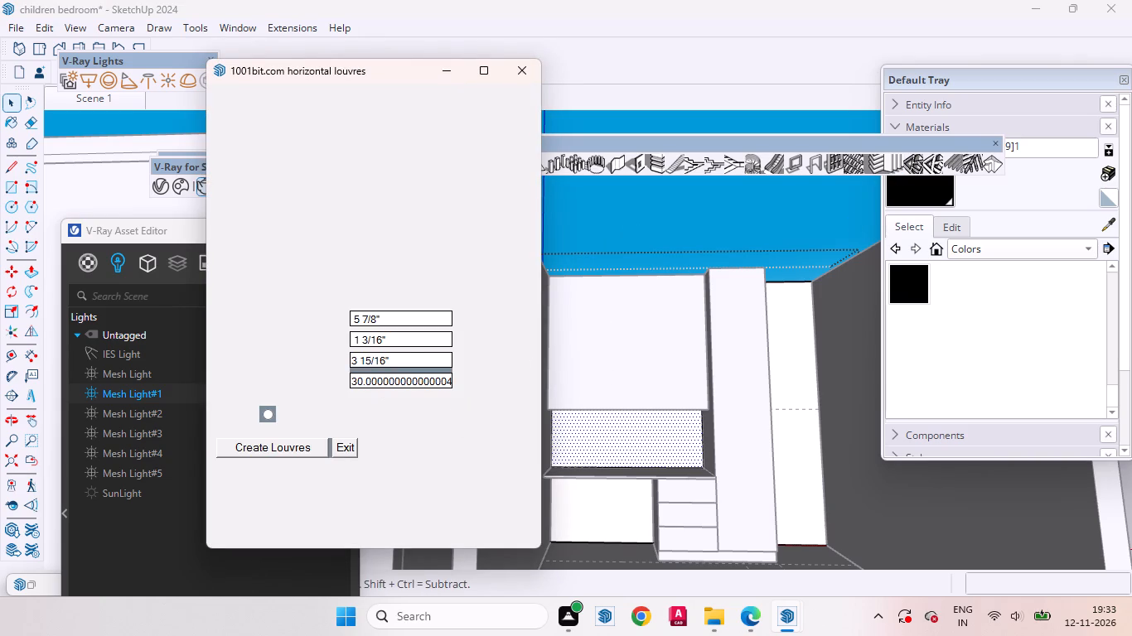
{"action": "left_click", "coordinate": [511, 72]}
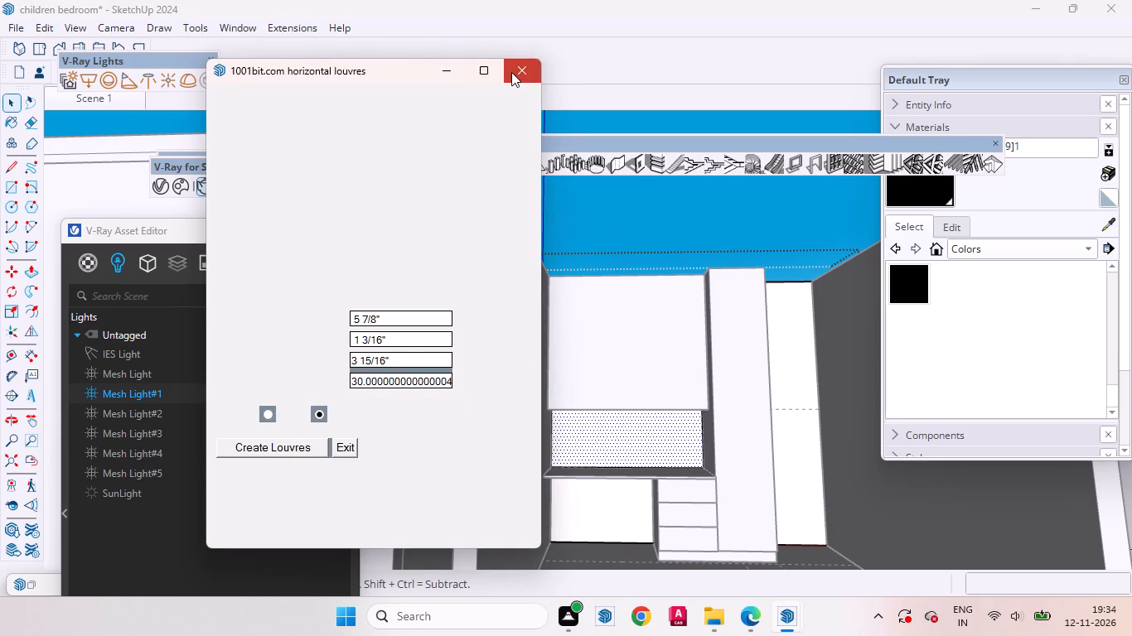
{"action": "left_click", "coordinate": [893, 160]}
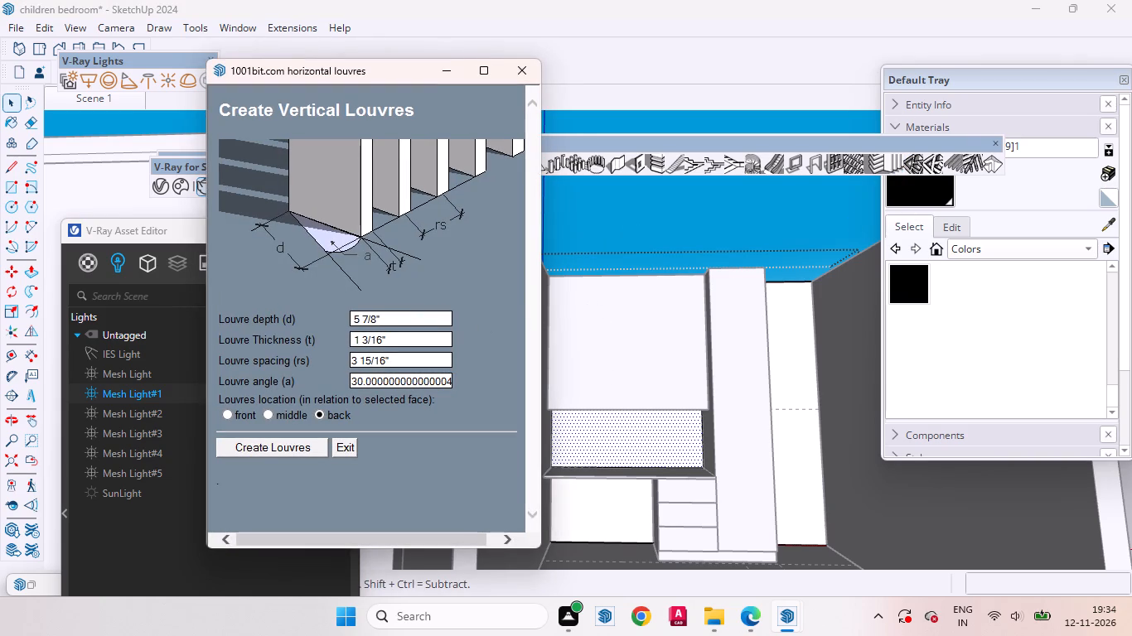
Create vertical louvres on the face above the desk: depth 18mm, thickness 22mm, spacing 25mm, angle 0, located at the front.
{"action": "left_click_drag", "start_coordinate": [398, 320], "coordinate": [368, 322]}
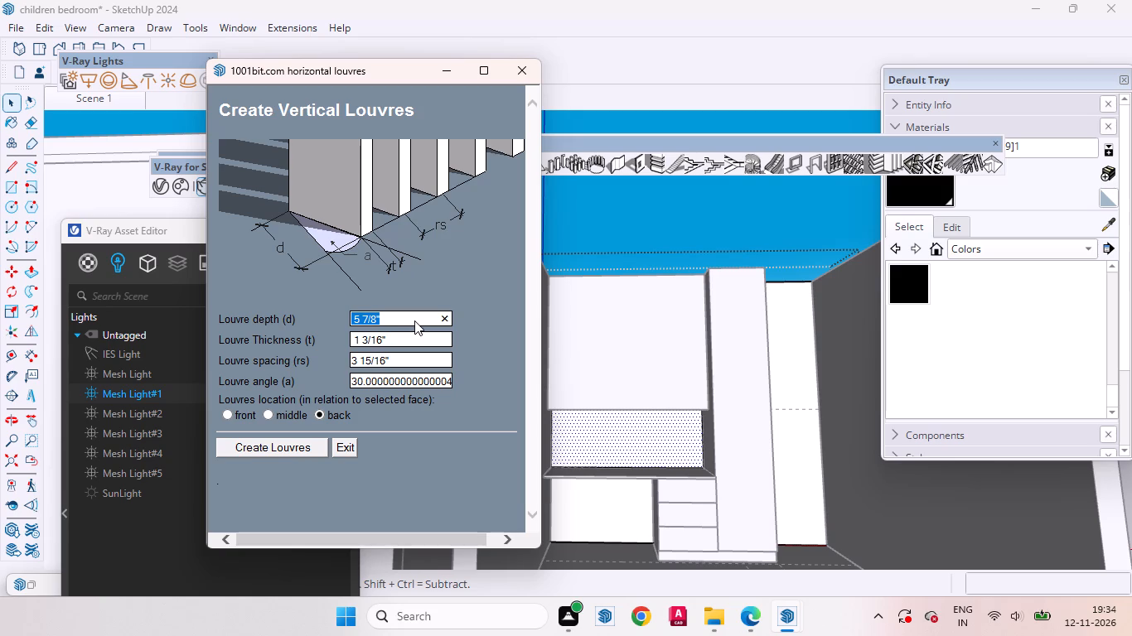
{"action": "key", "text": "BackSpace"}
{"action": "type", "text": "18mm"}
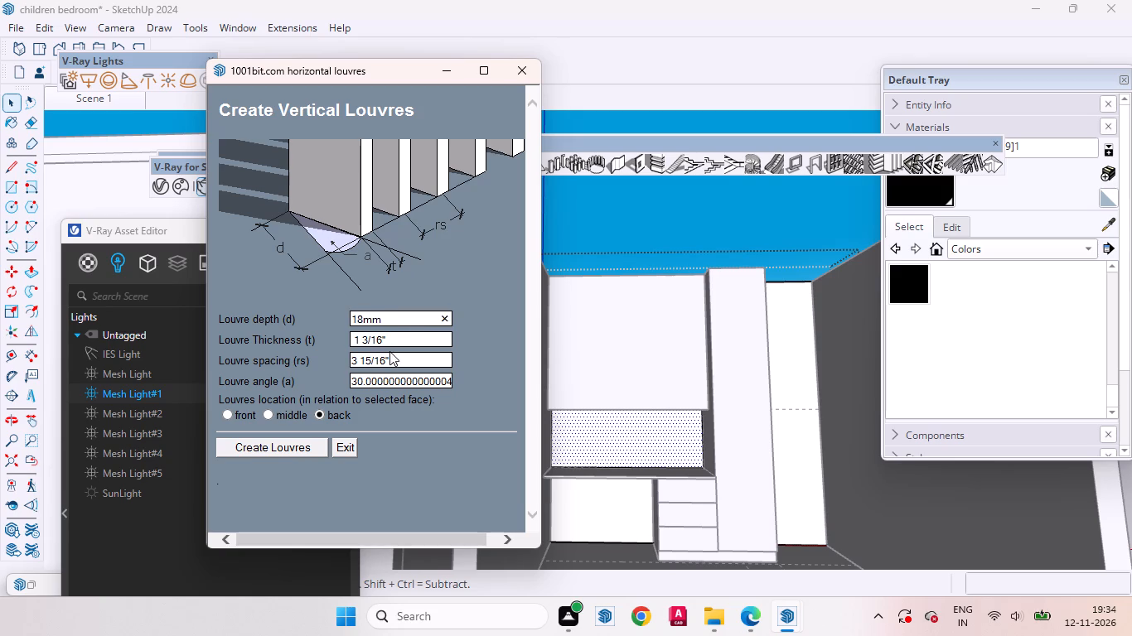
{"action": "left_click", "coordinate": [394, 344]}
{"action": "key", "text": "BackSpace"}
{"action": "type", "text": "2mm"}
{"action": "key", "text": "BackSpace"}
{"action": "key", "text": "BackSpace"}
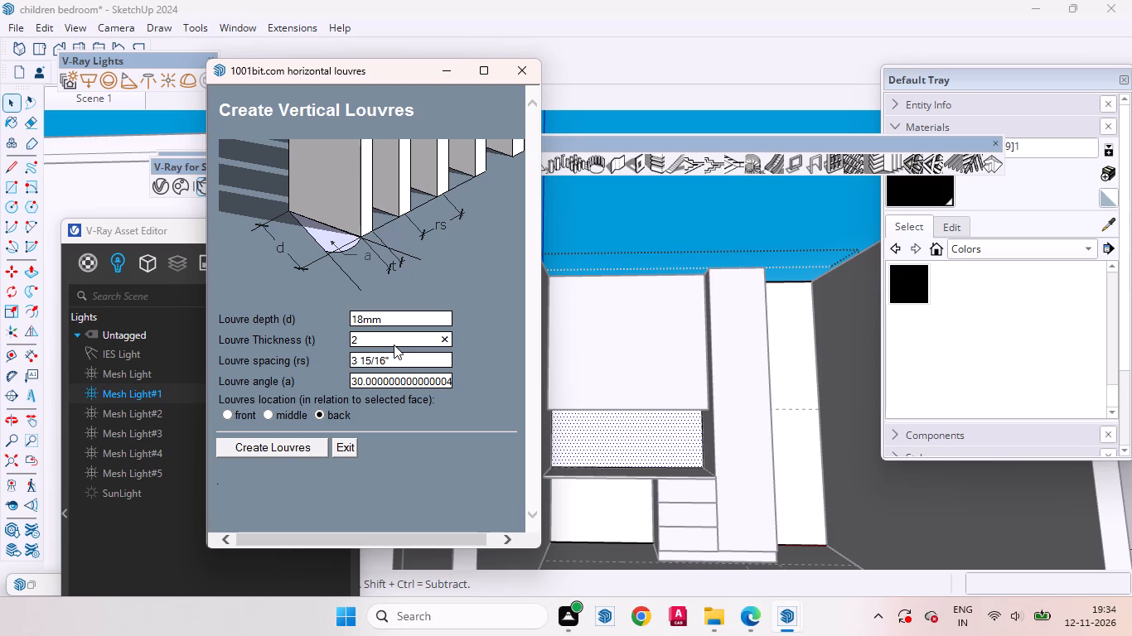
{"action": "type", "text": "2mm"}
{"action": "left_click", "coordinate": [406, 355]}
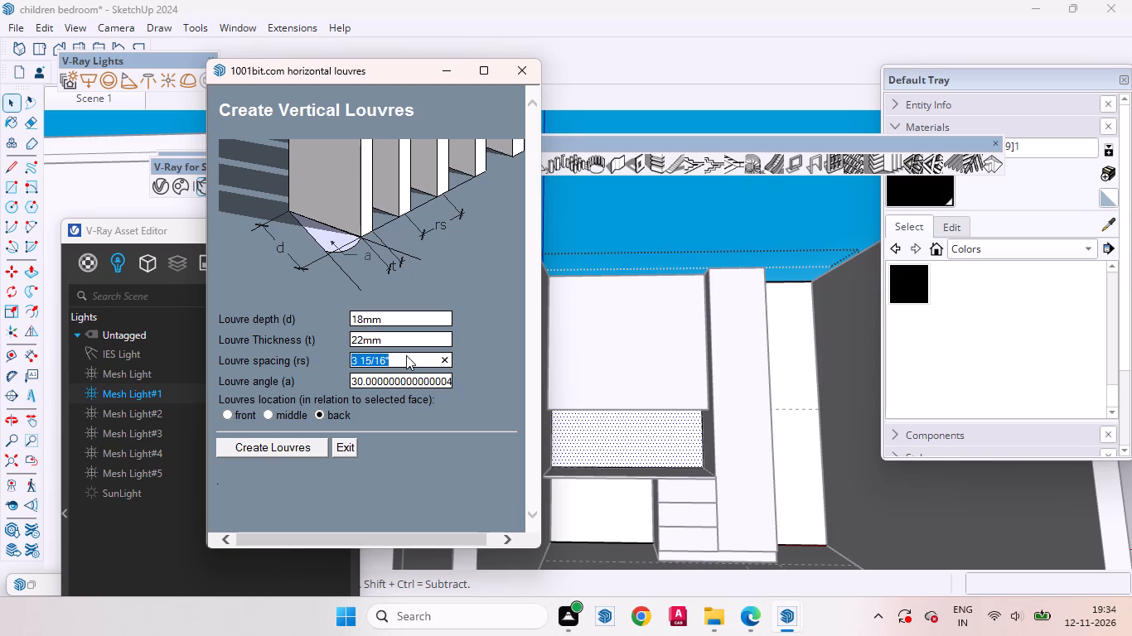
{"action": "key", "text": "BackSpace"}
{"action": "type", "text": "25mm"}
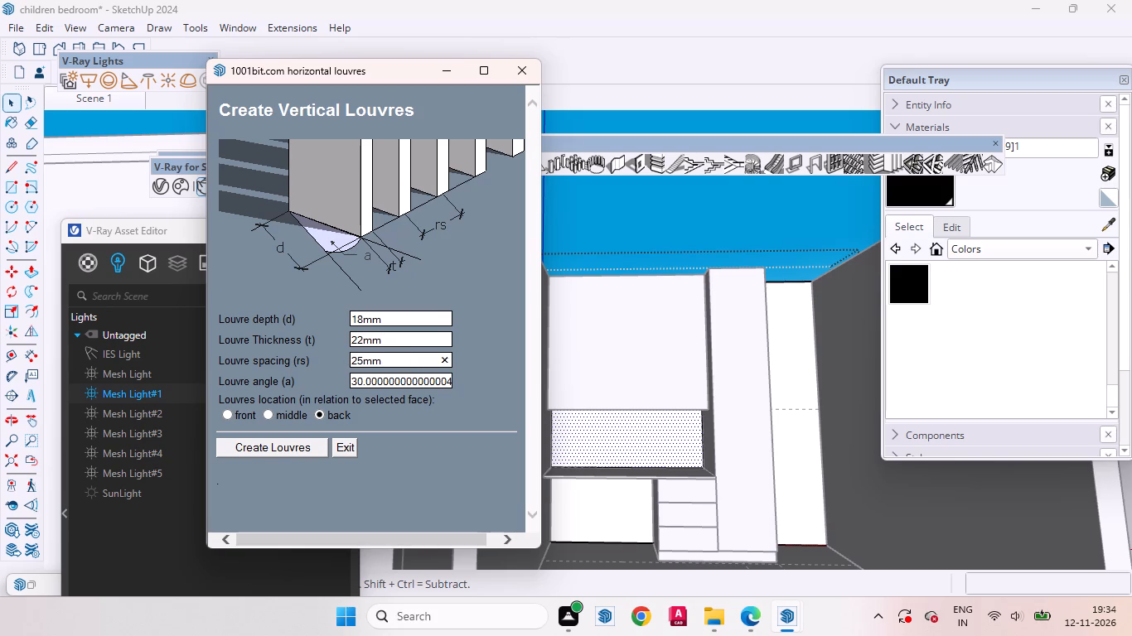
{"action": "left_click", "coordinate": [430, 378]}
{"action": "key", "text": "BackSpace"}
{"action": "key", "text": "0"}
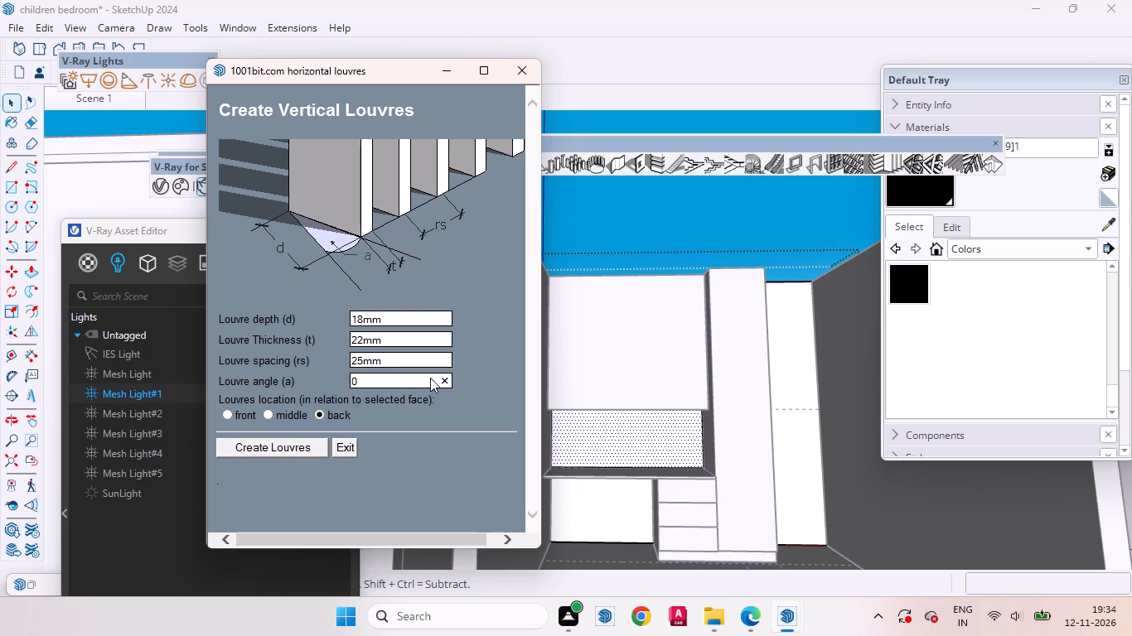
{"action": "left_click", "coordinate": [229, 411]}
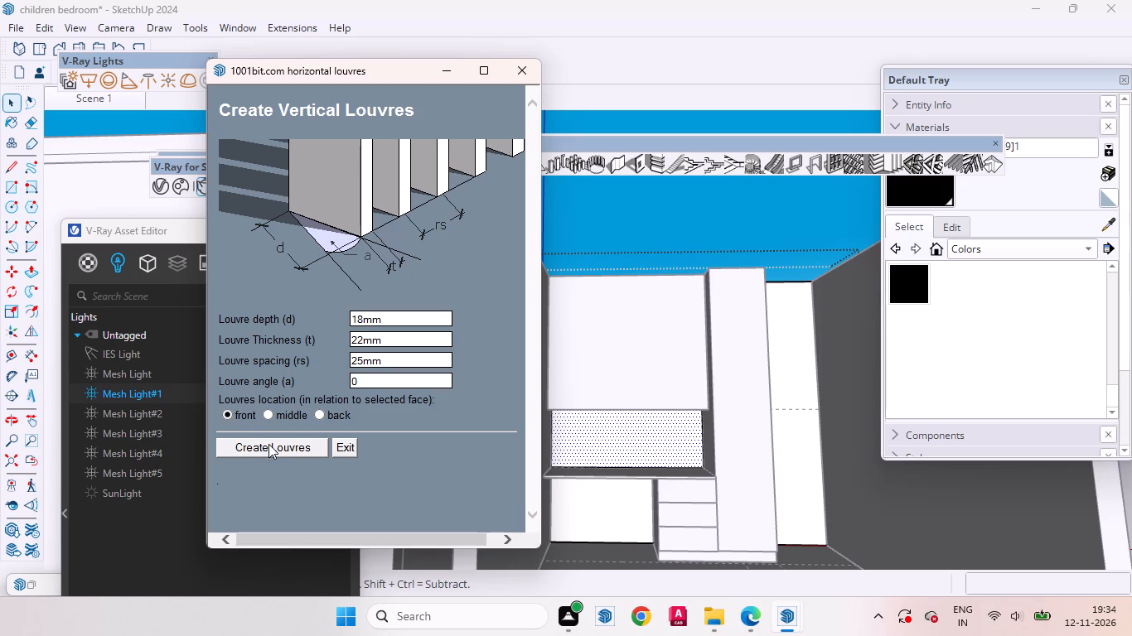
{"action": "left_click", "coordinate": [270, 443]}
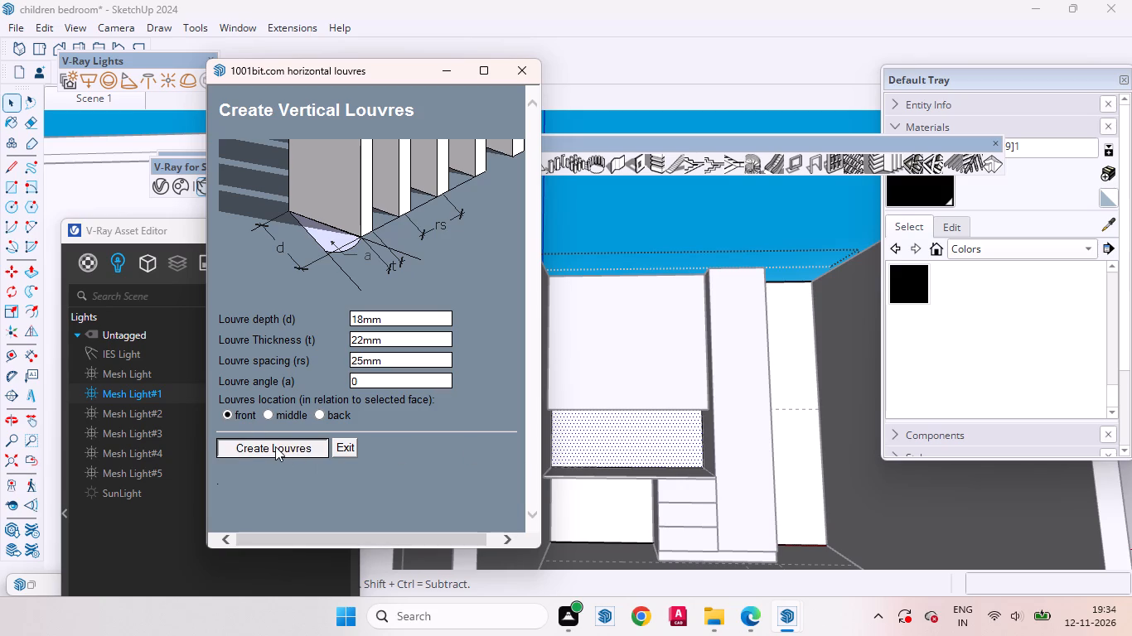
{"action": "left_click", "coordinate": [275, 446]}
Examine the louvred panel above the desk up close and from the room's front, leaving the wall's group.
{"action": "scroll", "coordinate": [622, 437], "scroll_direction": "up", "scroll_amount": 7}
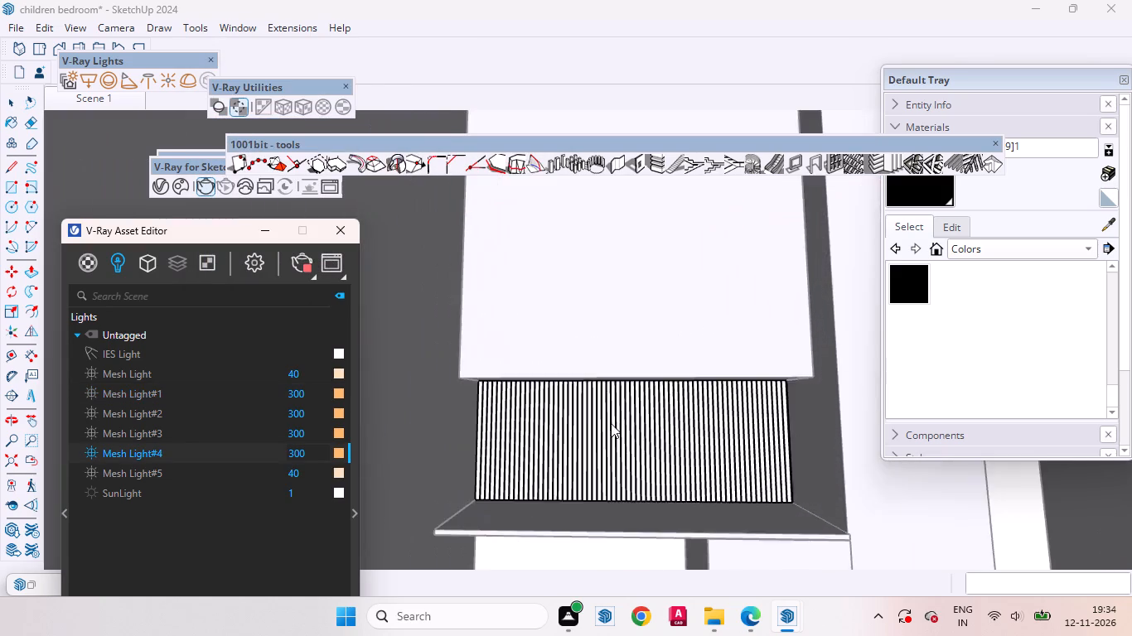
{"action": "scroll", "coordinate": [611, 423], "scroll_direction": "up", "scroll_amount": 7}
{"action": "middle_click_drag", "start_coordinate": [604, 416], "coordinate": [544, 492]}
{"action": "scroll", "coordinate": [617, 428], "scroll_direction": "down", "scroll_amount": 4}
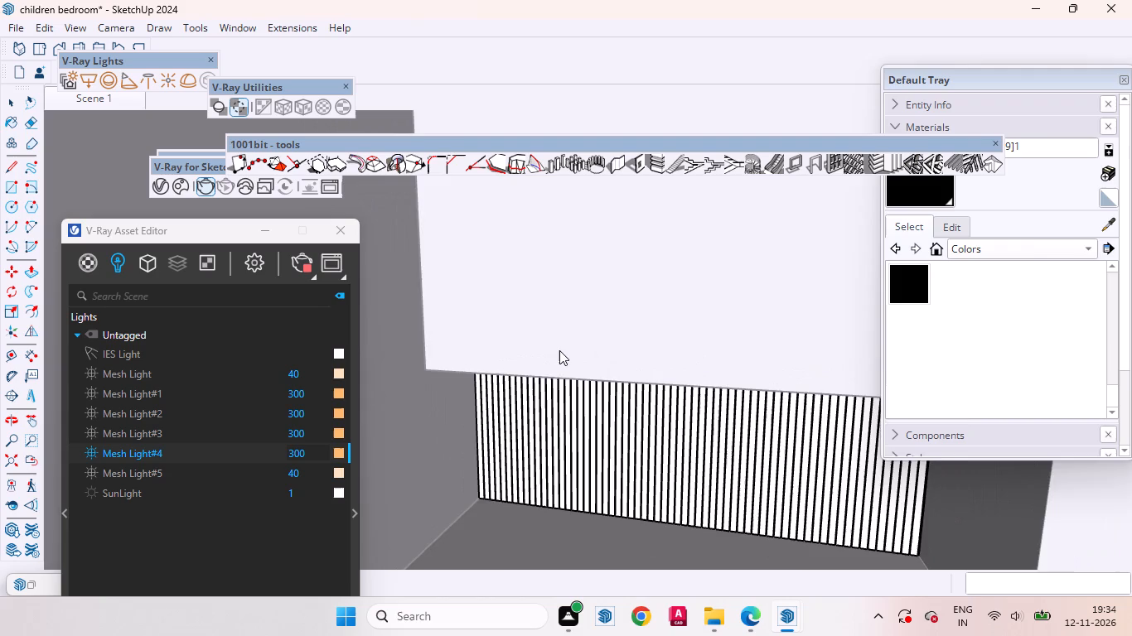
{"action": "scroll", "coordinate": [559, 350], "scroll_direction": "down", "scroll_amount": 20}
{"action": "left_click", "coordinate": [655, 249]}
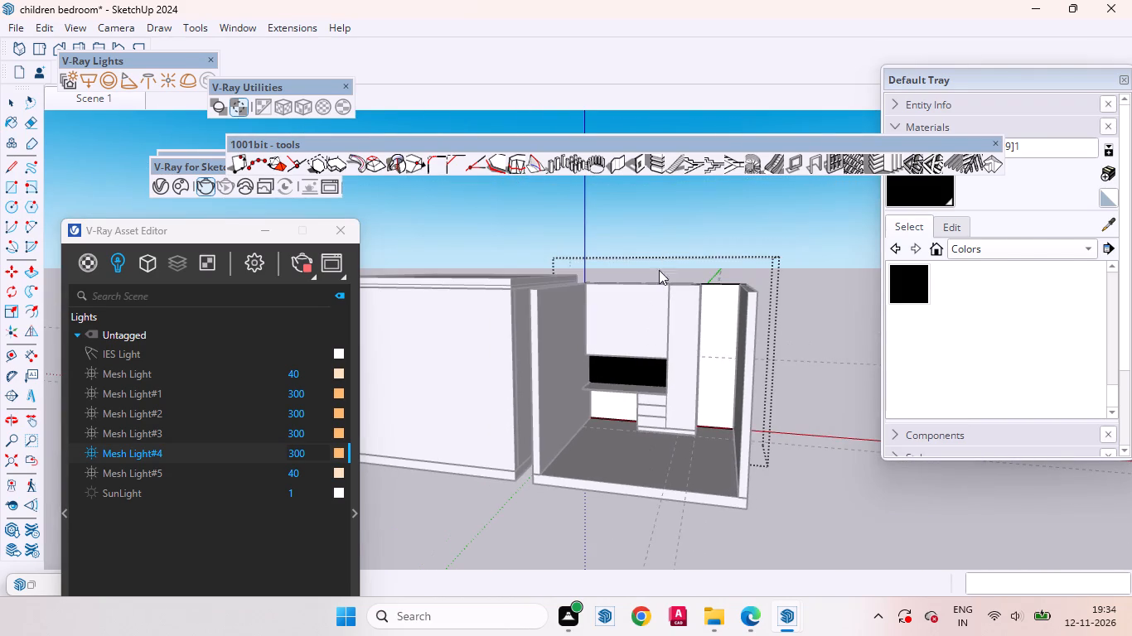
{"action": "scroll", "coordinate": [632, 383], "scroll_direction": "up", "scroll_amount": 3}
{"action": "double_click", "coordinate": [638, 212]}
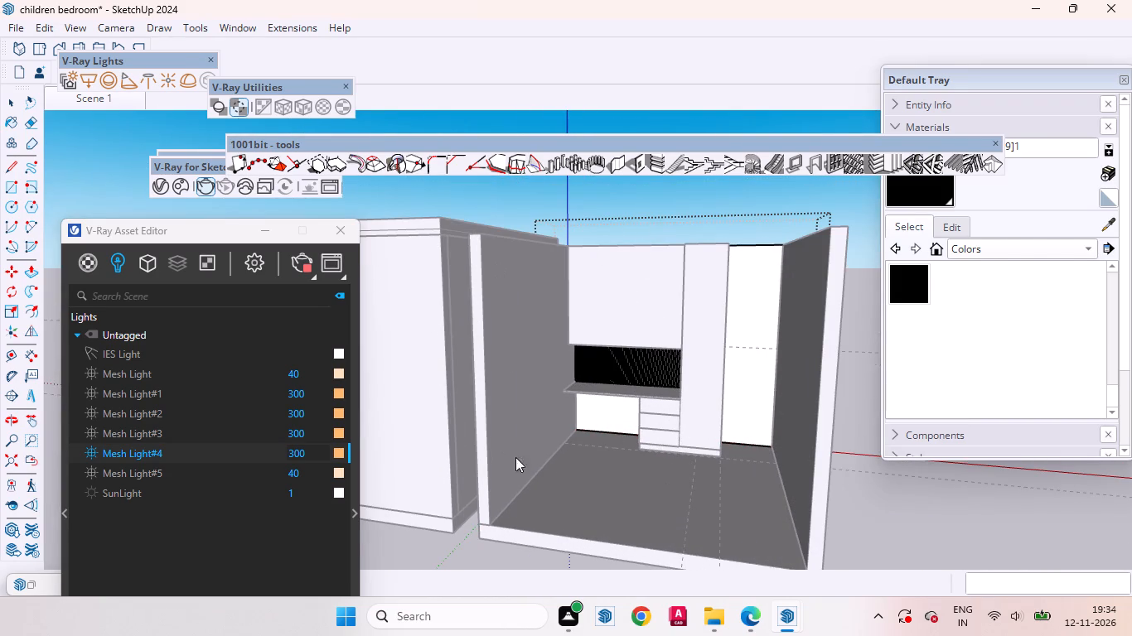
{"action": "key", "text": "space"}
{"action": "left_click", "coordinate": [631, 201]}
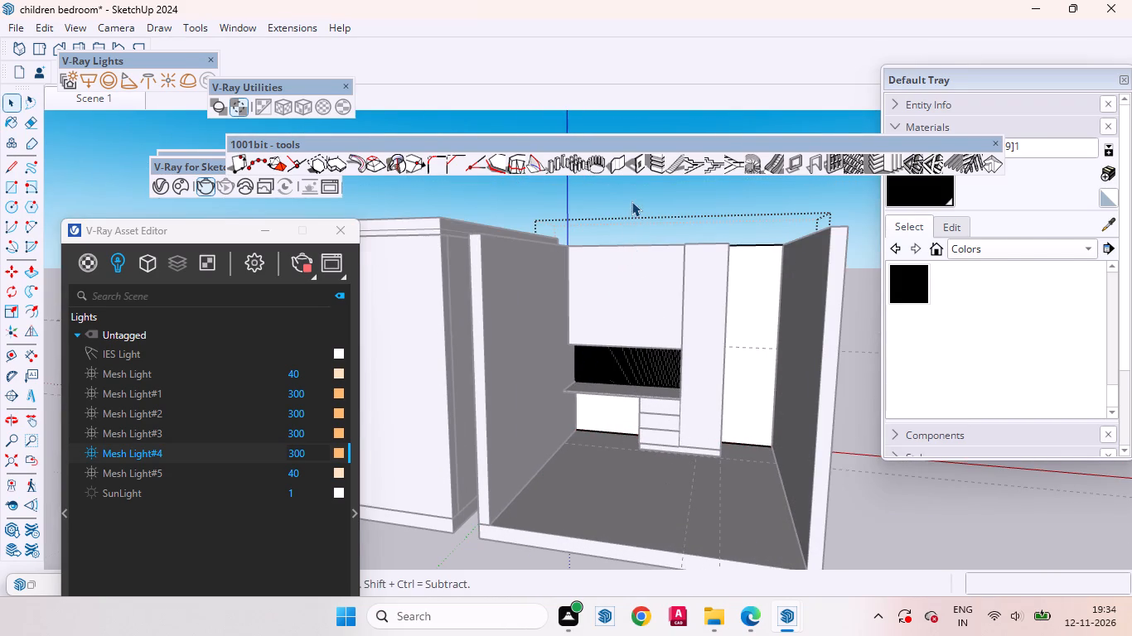
{"action": "scroll", "coordinate": [621, 419], "scroll_direction": "up", "scroll_amount": 7}
{"action": "scroll", "coordinate": [603, 422], "scroll_direction": "down", "scroll_amount": 5}
{"action": "middle_click_drag", "start_coordinate": [590, 436], "coordinate": [602, 370]}
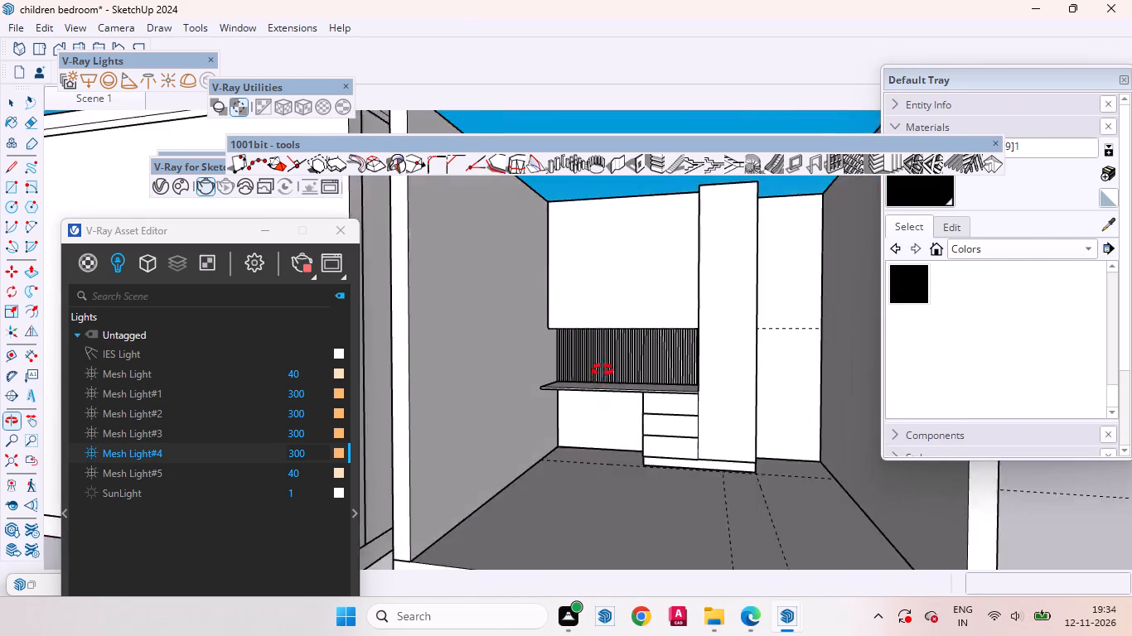
{"action": "middle_click_drag", "start_coordinate": [602, 370], "coordinate": [581, 448]}
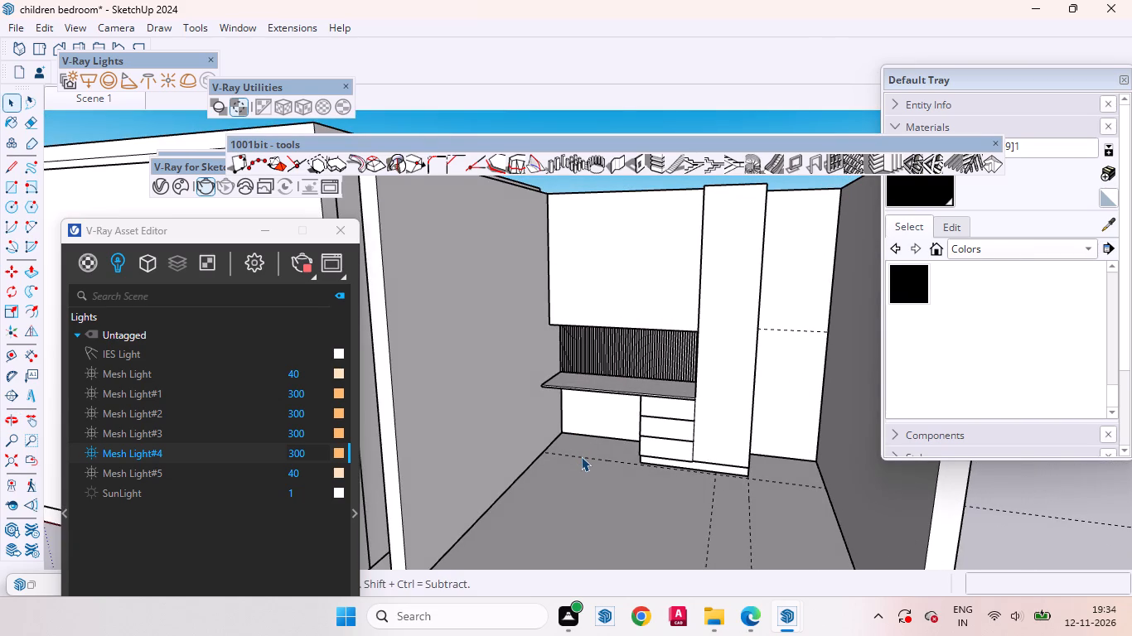
Inside the back wall's group, draw a rectangle 3' 6" by about 2' 5 3/16" below the desktop, beside the drawers.
{"action": "scroll", "coordinate": [593, 494], "scroll_direction": "down", "scroll_amount": 2}
{"action": "middle_click_drag", "start_coordinate": [587, 518], "coordinate": [623, 417]}
{"action": "scroll", "coordinate": [614, 431], "scroll_direction": "up", "scroll_amount": 3}
{"action": "triple_click", "coordinate": [604, 433]}
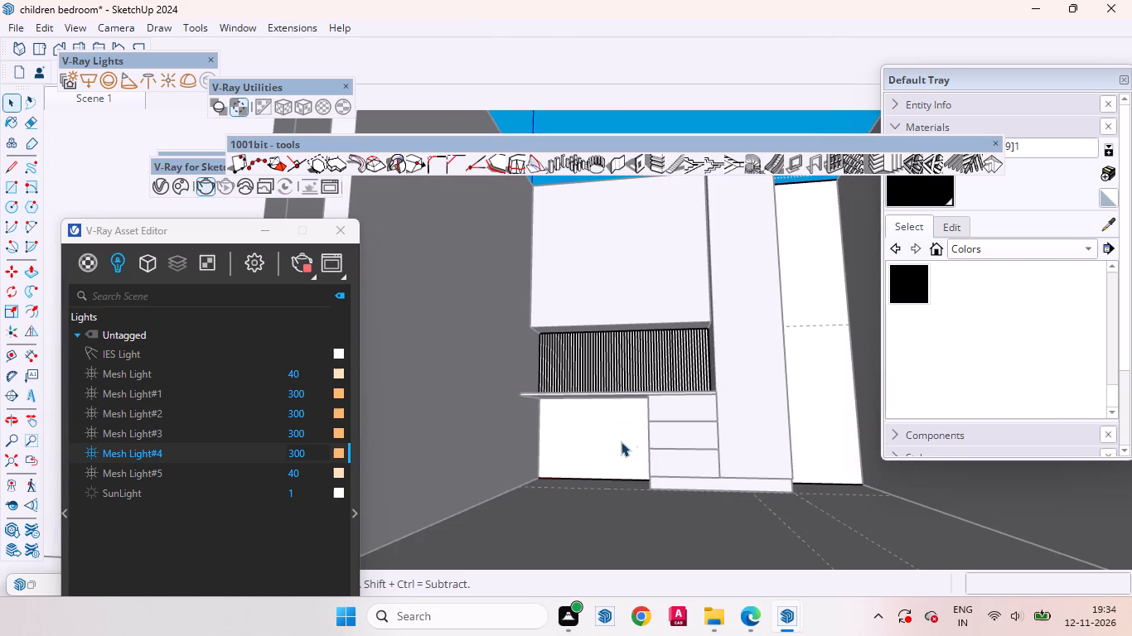
{"action": "left_click", "coordinate": [626, 434]}
{"action": "scroll", "coordinate": [600, 435], "scroll_direction": "up", "scroll_amount": 3}
{"action": "middle_click_drag", "start_coordinate": [622, 436], "coordinate": [743, 439]}
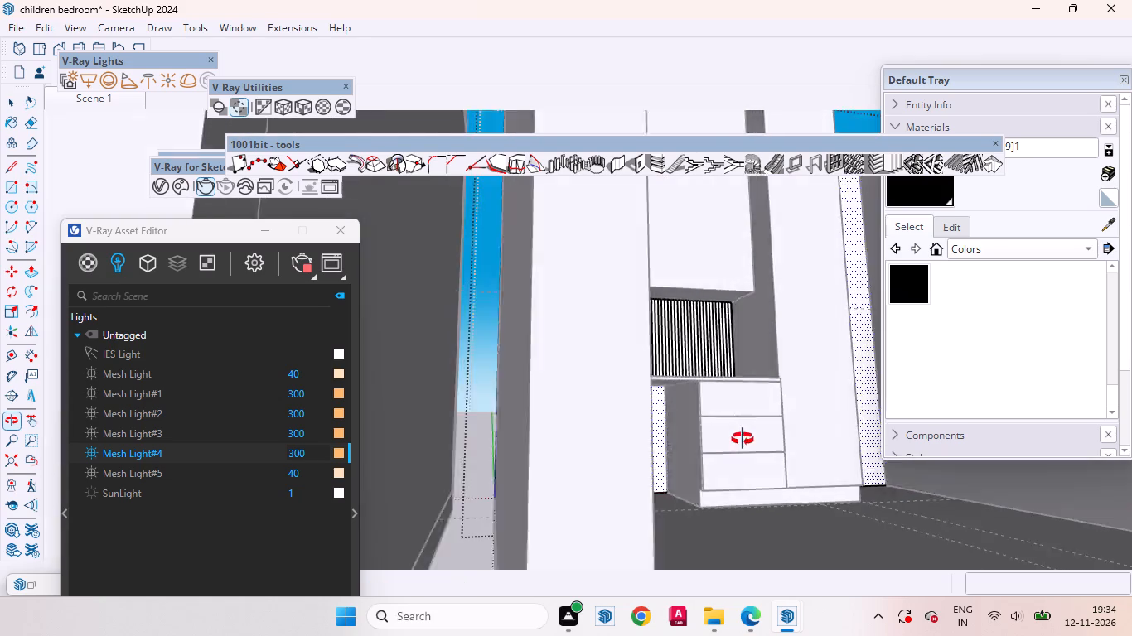
{"action": "middle_click_drag", "start_coordinate": [743, 439], "coordinate": [668, 433]}
{"action": "key", "text": "r"}
{"action": "scroll", "coordinate": [655, 412], "scroll_direction": "up", "scroll_amount": 2}
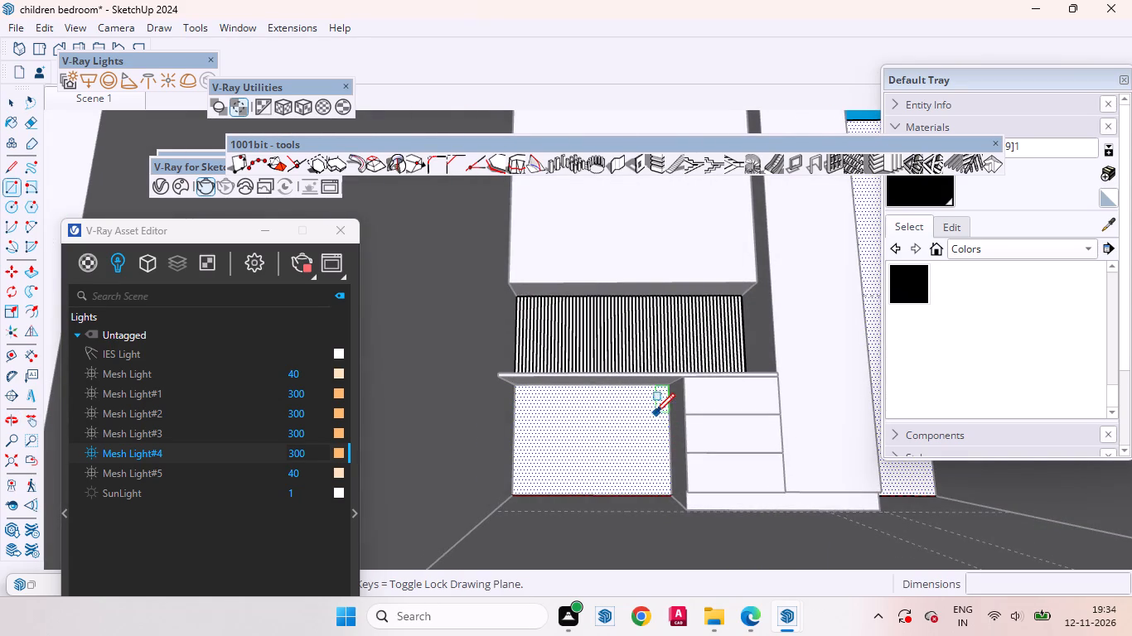
{"action": "scroll", "coordinate": [655, 412], "scroll_direction": "up", "scroll_amount": 4}
{"action": "left_click", "coordinate": [677, 364]}
{"action": "scroll", "coordinate": [578, 417], "scroll_direction": "down", "scroll_amount": 4}
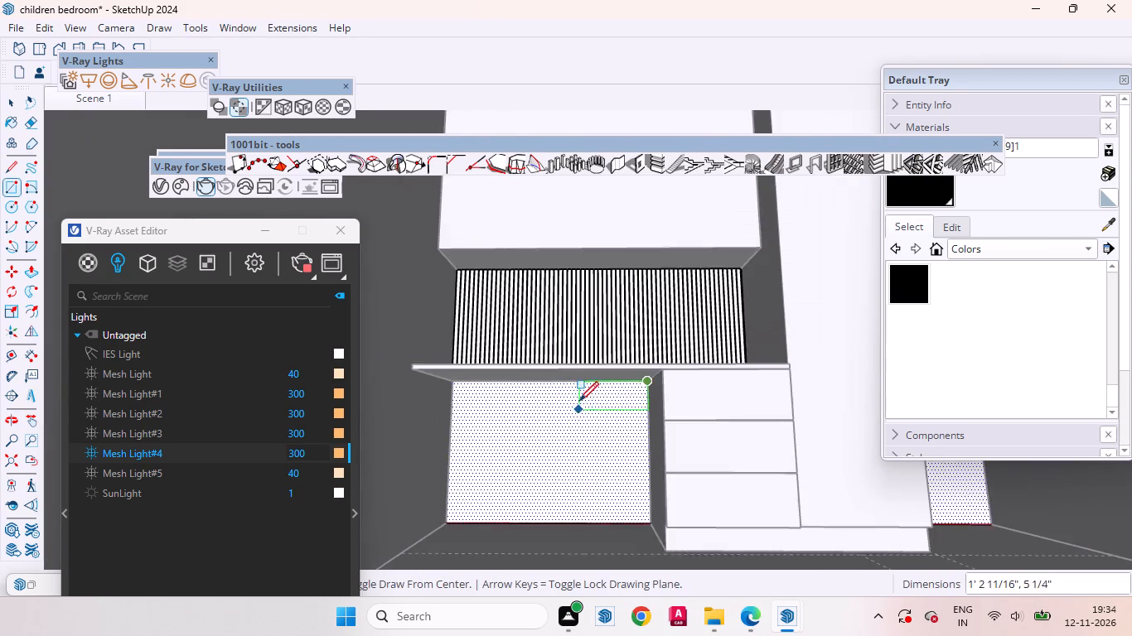
{"action": "scroll", "coordinate": [579, 401], "scroll_direction": "down", "scroll_amount": 3}
{"action": "left_click", "coordinate": [484, 484]}
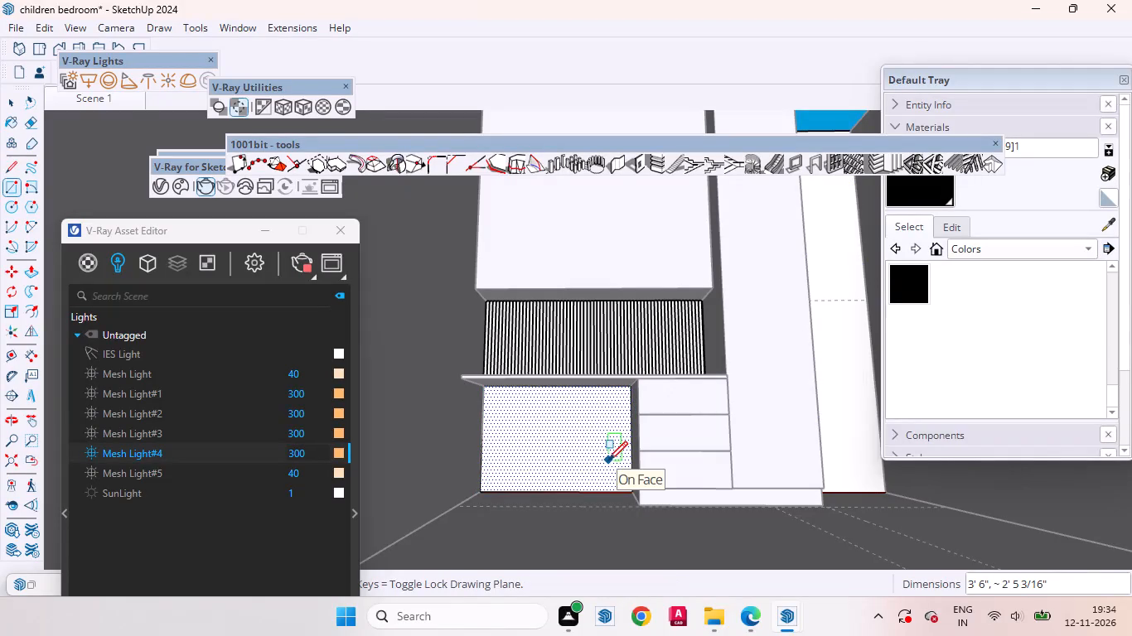
Create vertical louvres on the wall face below the desktop and leave the back wall's group.
{"action": "key", "text": "space"}
{"action": "left_click", "coordinate": [895, 160]}
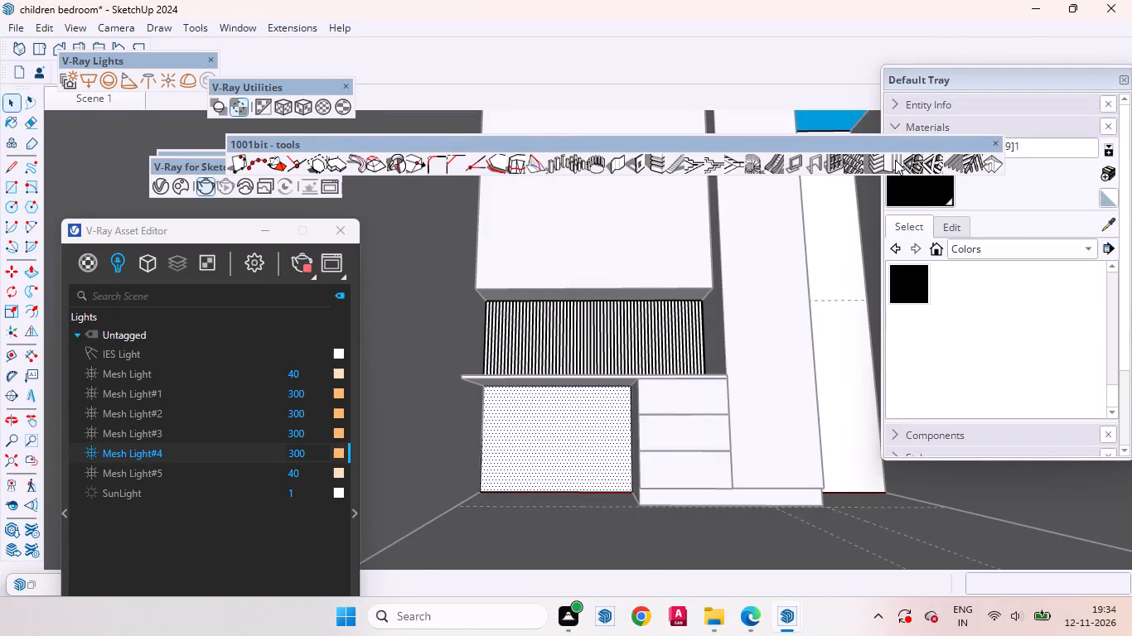
{"action": "left_click", "coordinate": [288, 452]}
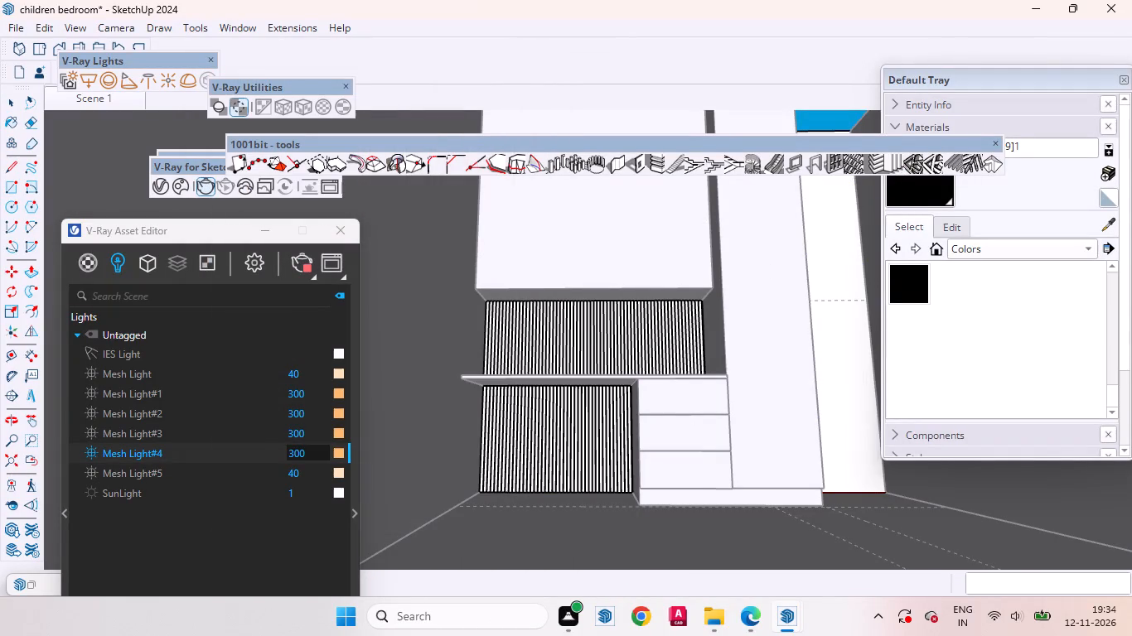
{"action": "scroll", "coordinate": [525, 520], "scroll_direction": "down", "scroll_amount": 4}
{"action": "middle_click_drag", "start_coordinate": [649, 425], "coordinate": [567, 582]}
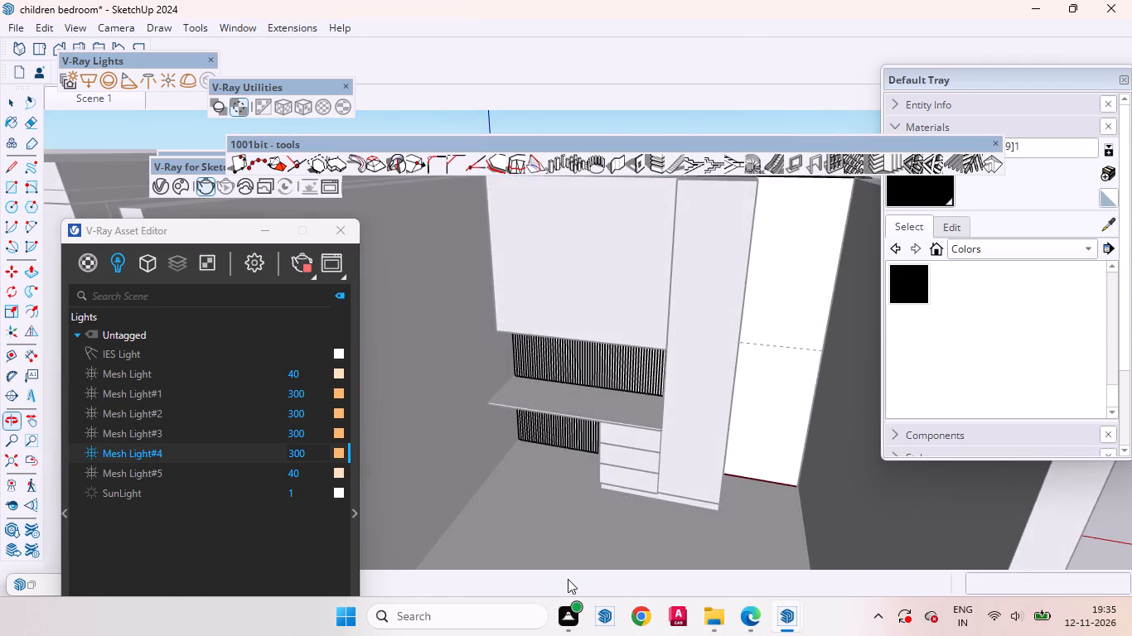
{"action": "scroll", "coordinate": [639, 504], "scroll_direction": "down", "scroll_amount": 13}
{"action": "left_click", "coordinate": [670, 270]}
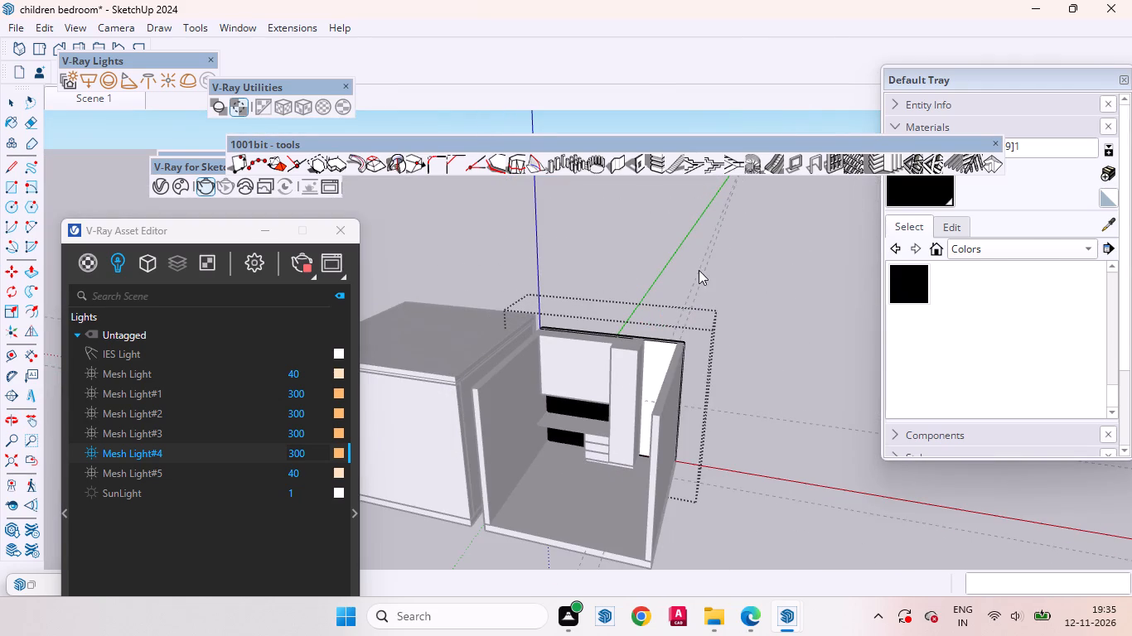
{"action": "left_click", "coordinate": [699, 269]}
{"action": "key", "text": "space"}
{"action": "left_click", "coordinate": [733, 415]}
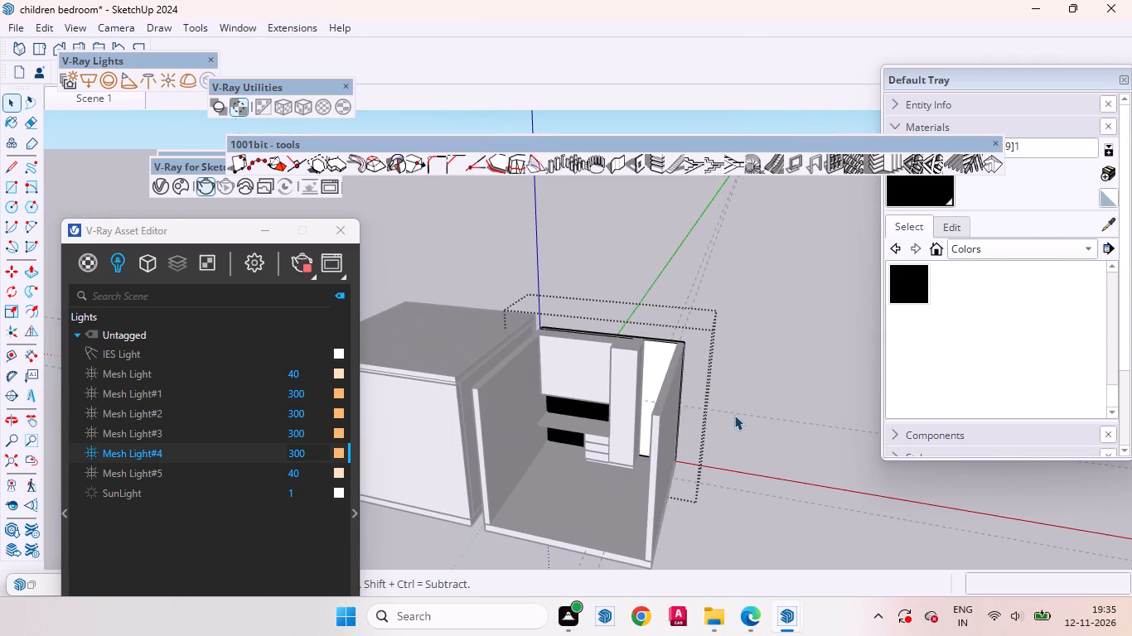
Switch to the V-Ray Frame Buffer and examine the wardrobe render up close and as a whole.
{"action": "left_click", "coordinate": [789, 616]}
{"action": "left_click", "coordinate": [898, 550]}
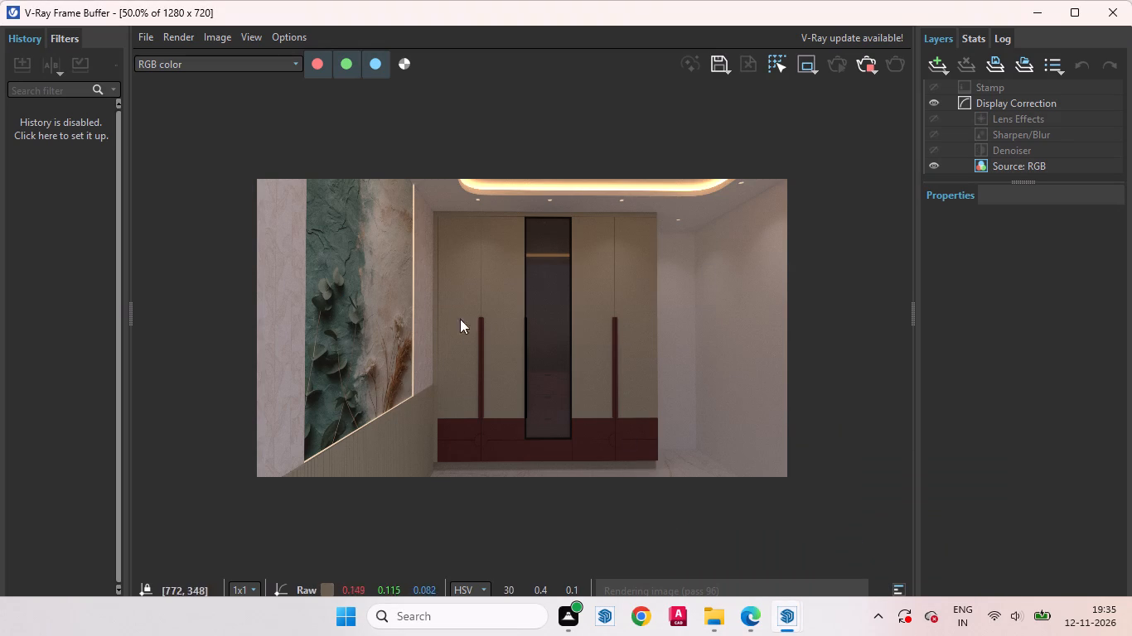
{"action": "scroll", "coordinate": [489, 298], "scroll_direction": "up", "scroll_amount": 1}
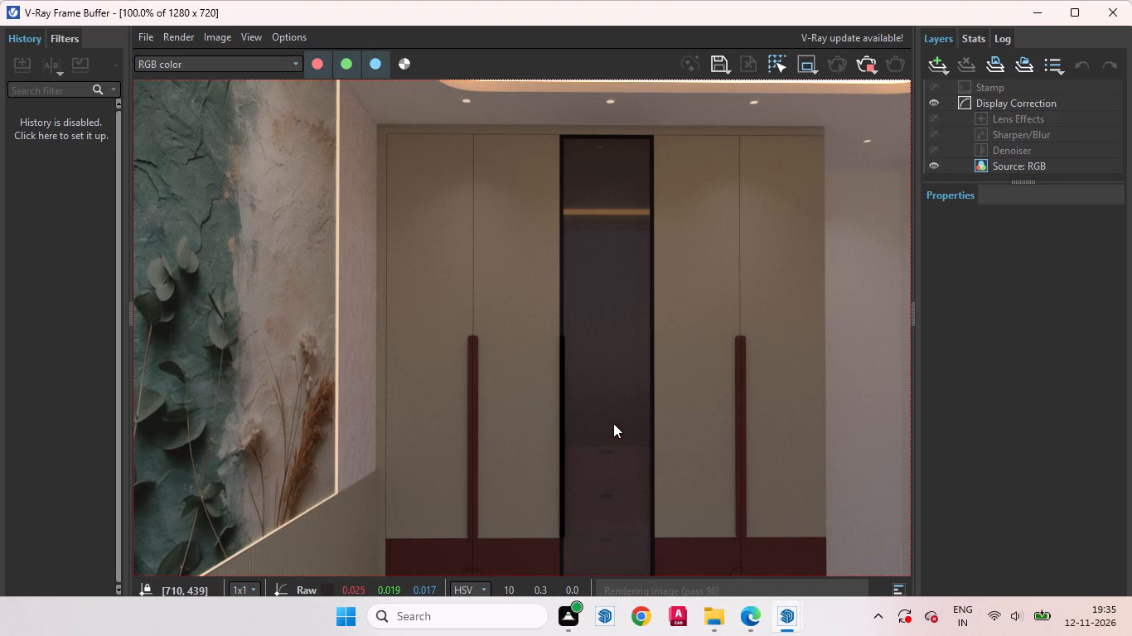
{"action": "scroll", "coordinate": [418, 323], "scroll_direction": "down", "scroll_amount": 1}
{"action": "scroll", "coordinate": [519, 333], "scroll_direction": "up", "scroll_amount": 1}
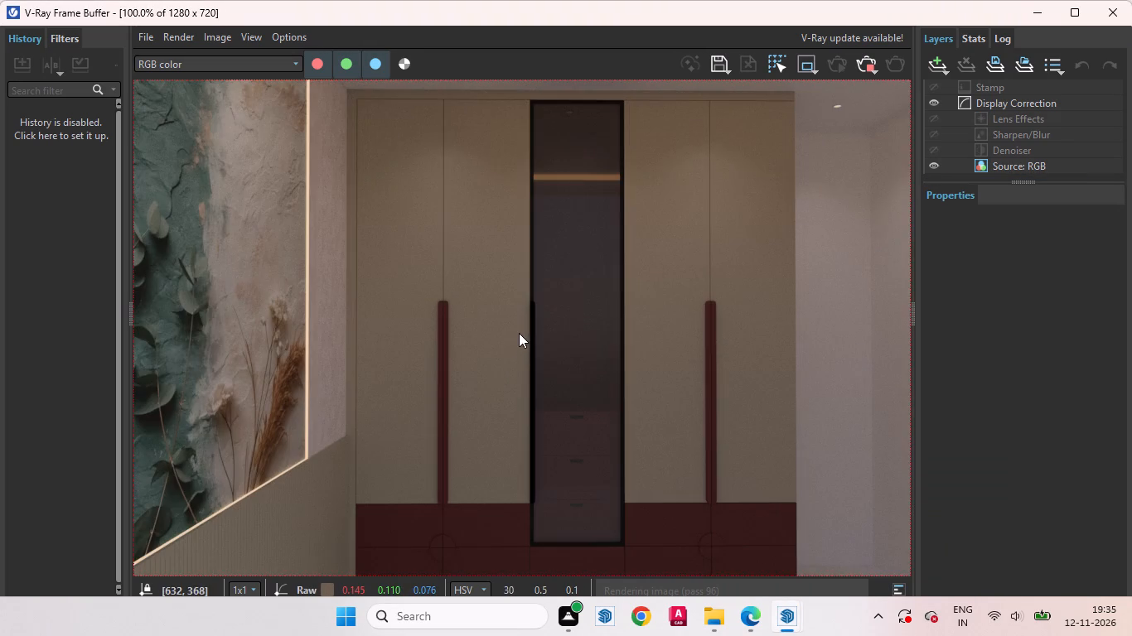
{"action": "scroll", "coordinate": [483, 374], "scroll_direction": "down", "scroll_amount": 1}
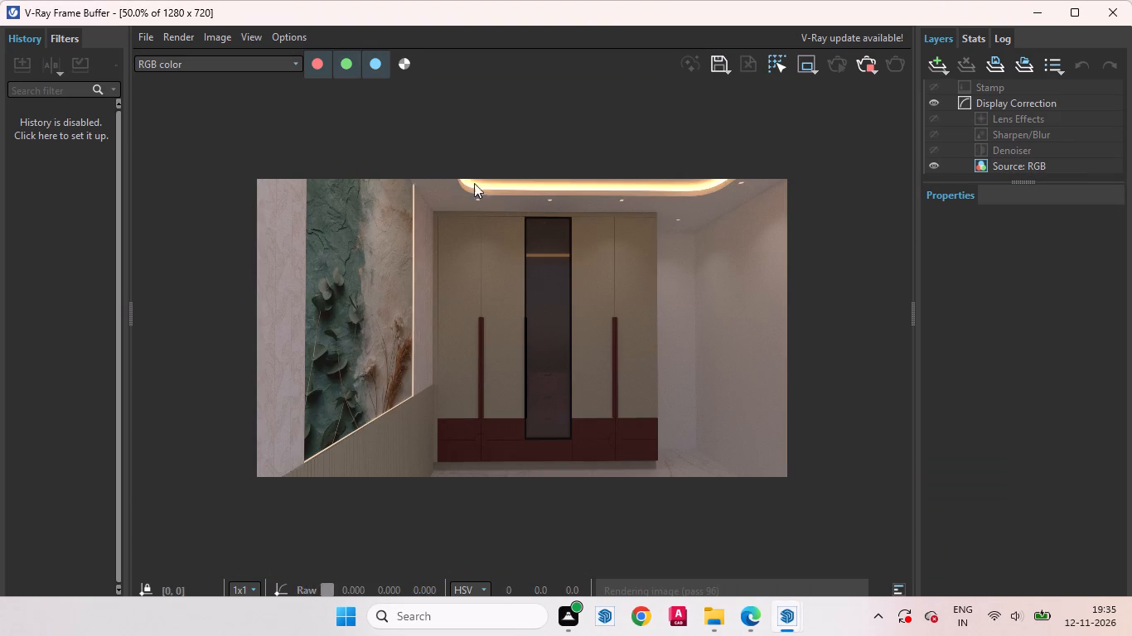
{"action": "scroll", "coordinate": [538, 384], "scroll_direction": "down", "scroll_amount": 1}
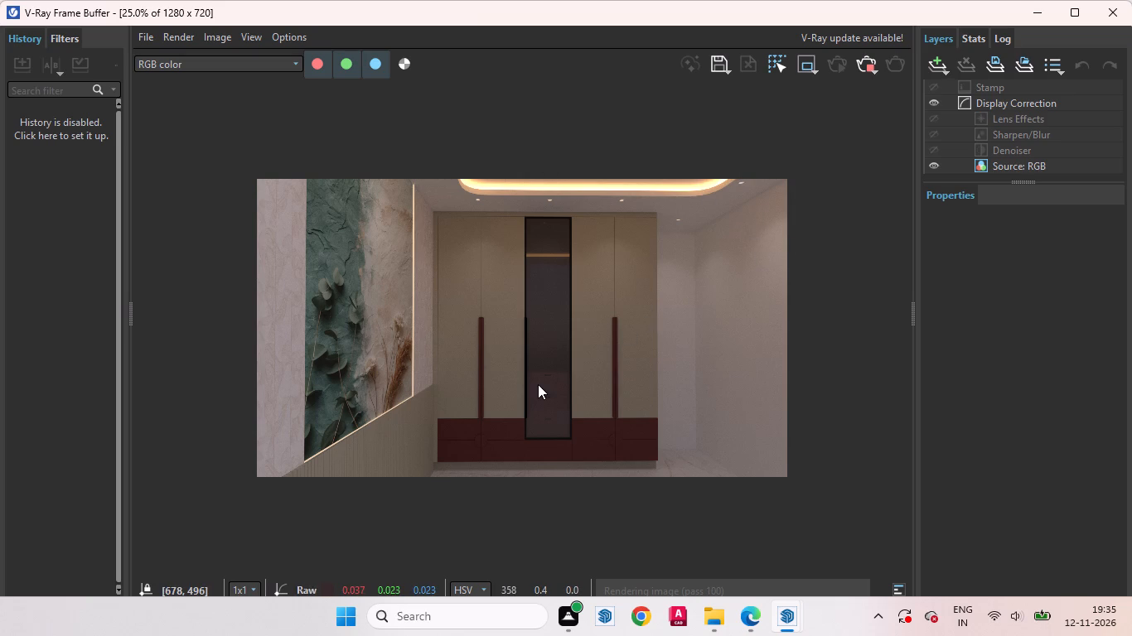
Examine the fluted panel below the framed artwork in the wardrobe render up close and as a whole, then return to the model.
{"action": "scroll", "coordinate": [481, 393], "scroll_direction": "up", "scroll_amount": 2}
{"action": "scroll", "coordinate": [359, 450], "scroll_direction": "down", "scroll_amount": 1}
{"action": "scroll", "coordinate": [339, 470], "scroll_direction": "up", "scroll_amount": 2}
{"action": "scroll", "coordinate": [365, 460], "scroll_direction": "down", "scroll_amount": 1}
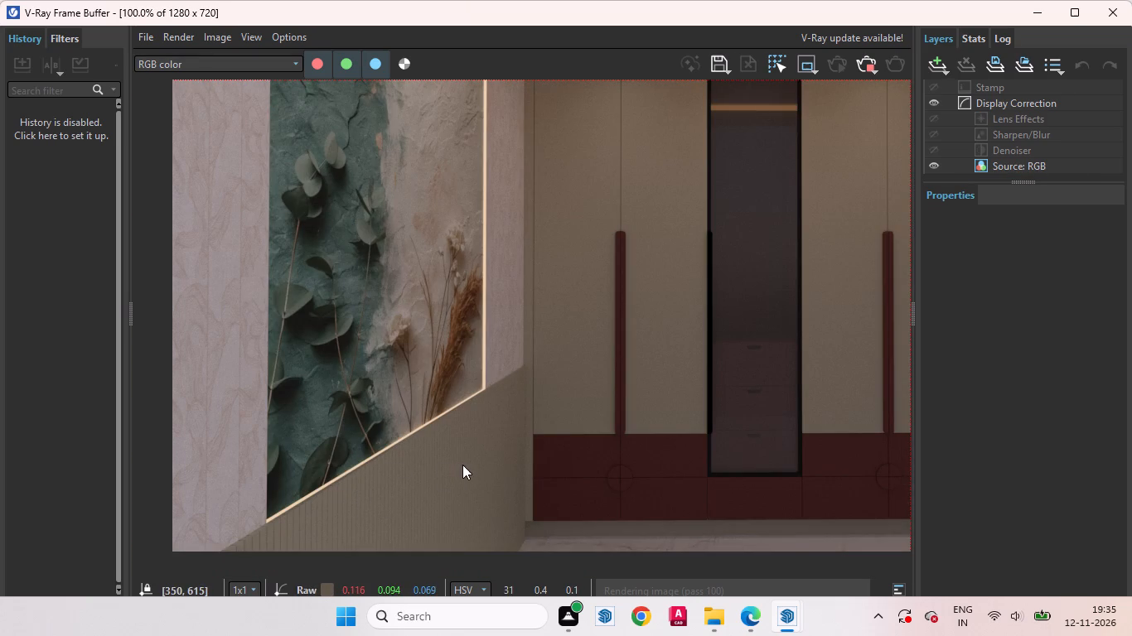
{"action": "scroll", "coordinate": [423, 475], "scroll_direction": "up", "scroll_amount": 2}
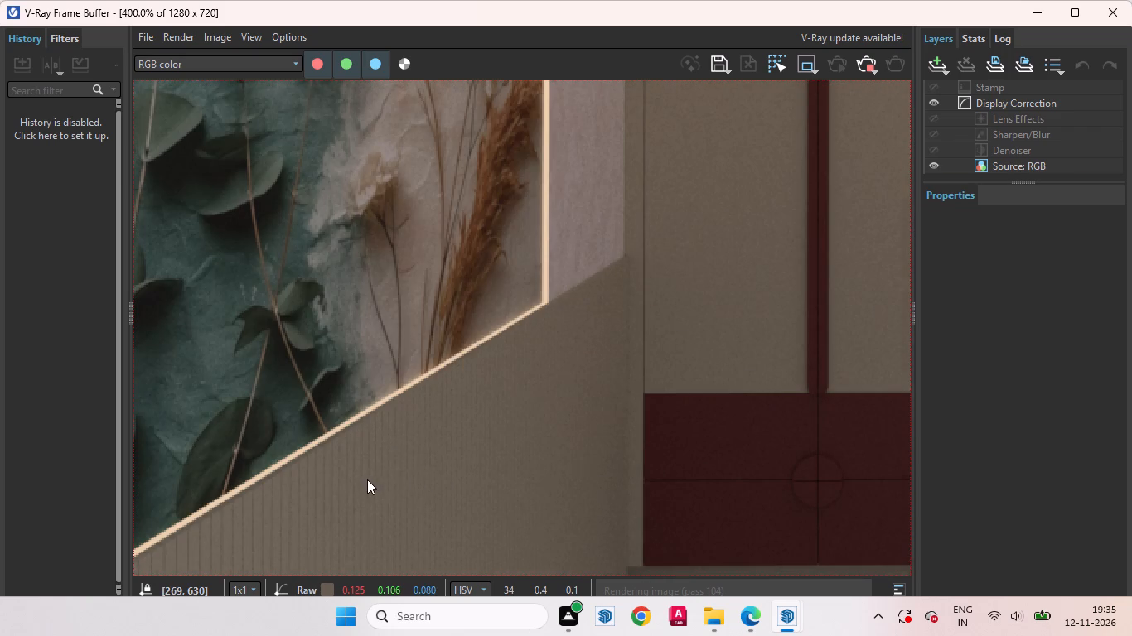
{"action": "scroll", "coordinate": [347, 483], "scroll_direction": "down", "scroll_amount": 1}
{"action": "scroll", "coordinate": [549, 463], "scroll_direction": "down", "scroll_amount": 1}
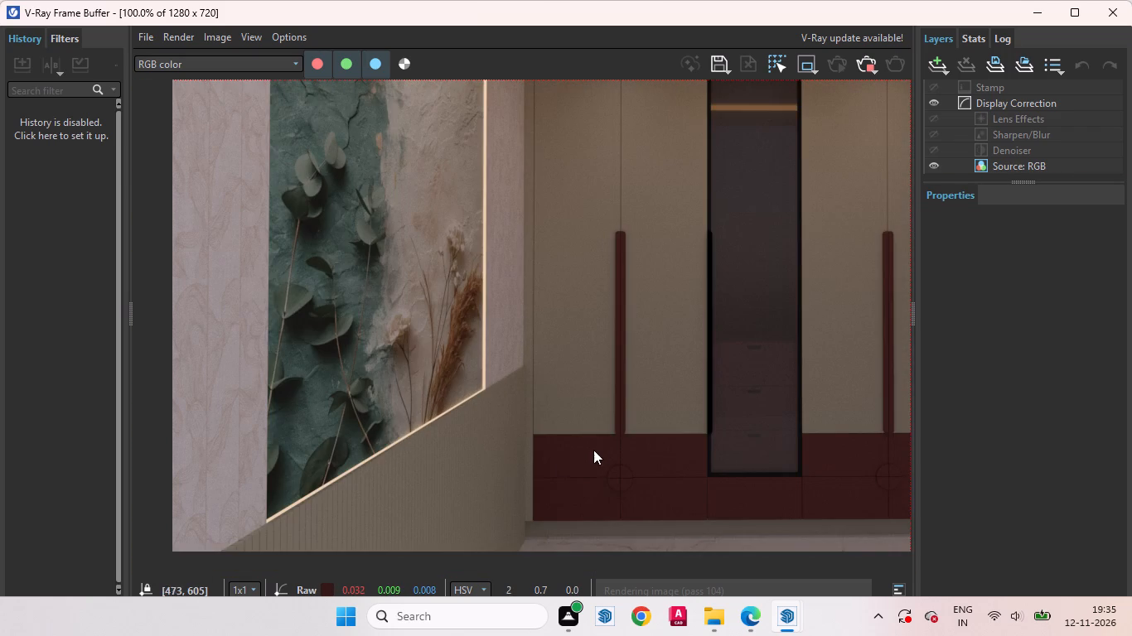
{"action": "scroll", "coordinate": [607, 456], "scroll_direction": "down", "scroll_amount": 1}
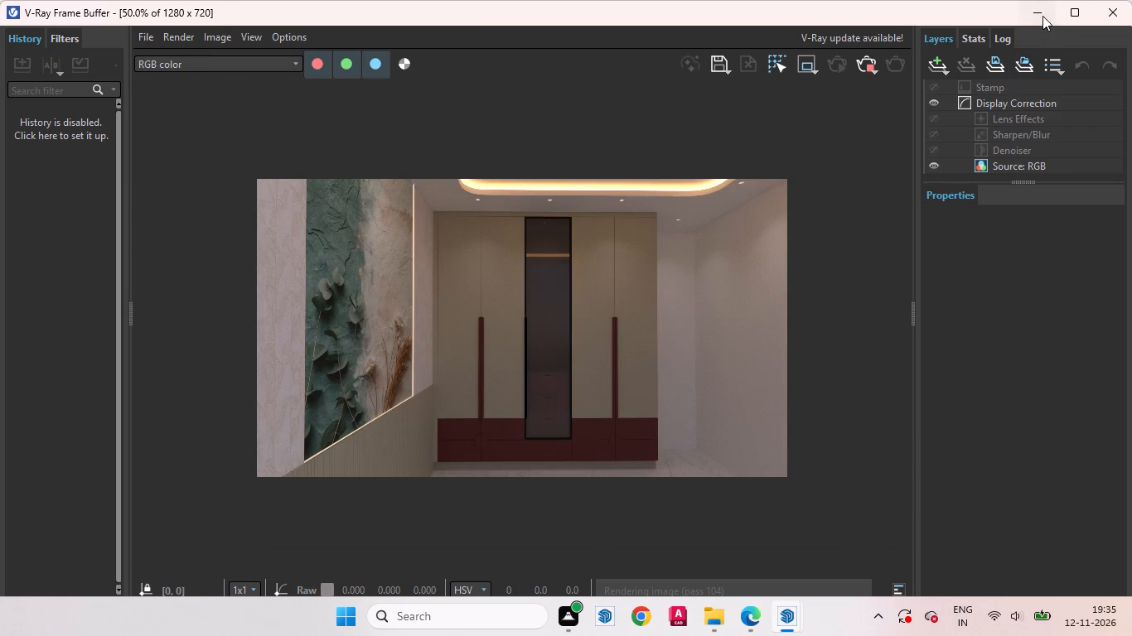
{"action": "left_click", "coordinate": [1043, 10]}
Examine the louvred panels around the desk up close, and the study unit from the front and from above.
{"action": "scroll", "coordinate": [559, 459], "scroll_direction": "up", "scroll_amount": 5}
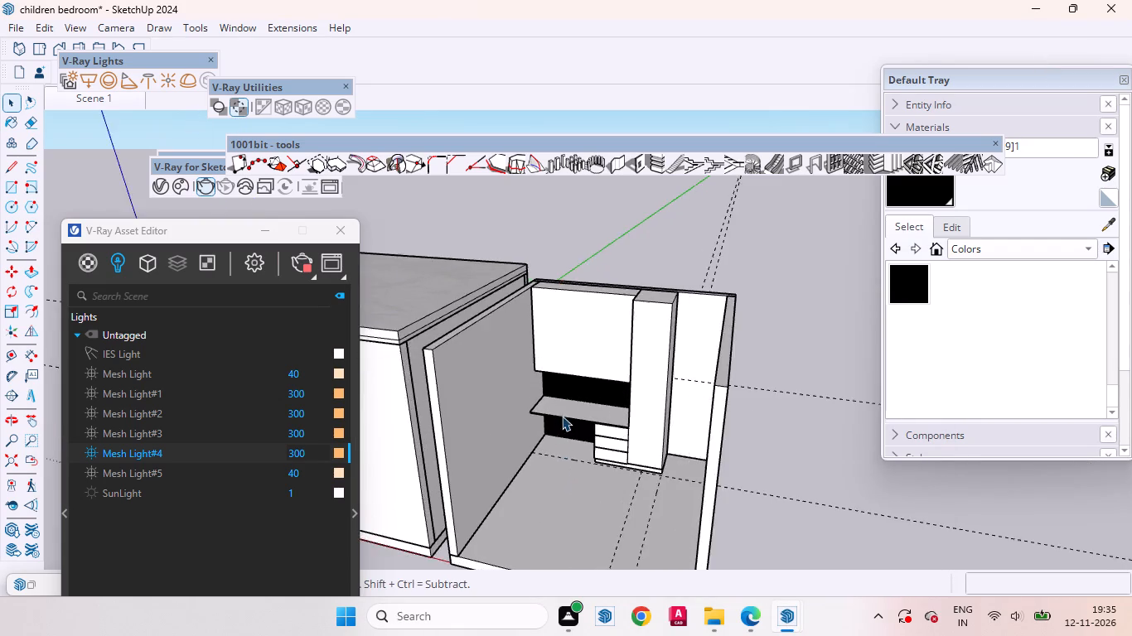
{"action": "scroll", "coordinate": [562, 416], "scroll_direction": "up", "scroll_amount": 20}
{"action": "scroll", "coordinate": [562, 416], "scroll_direction": "up", "scroll_amount": 11}
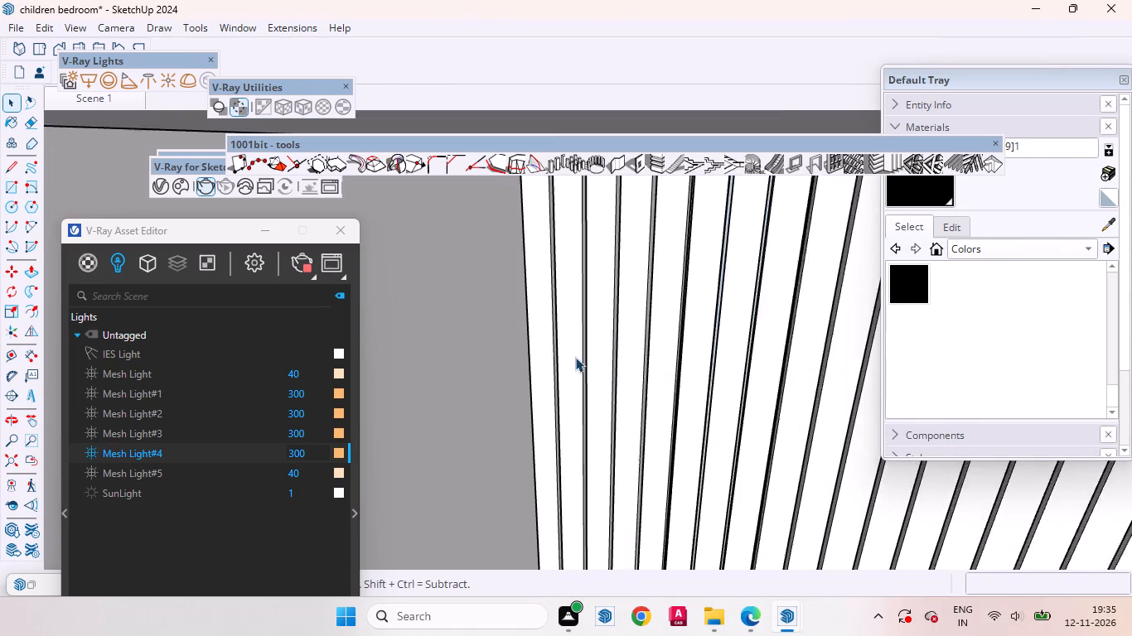
{"action": "scroll", "coordinate": [575, 357], "scroll_direction": "up", "scroll_amount": 4}
{"action": "middle_click_drag", "start_coordinate": [580, 361], "coordinate": [566, 281]}
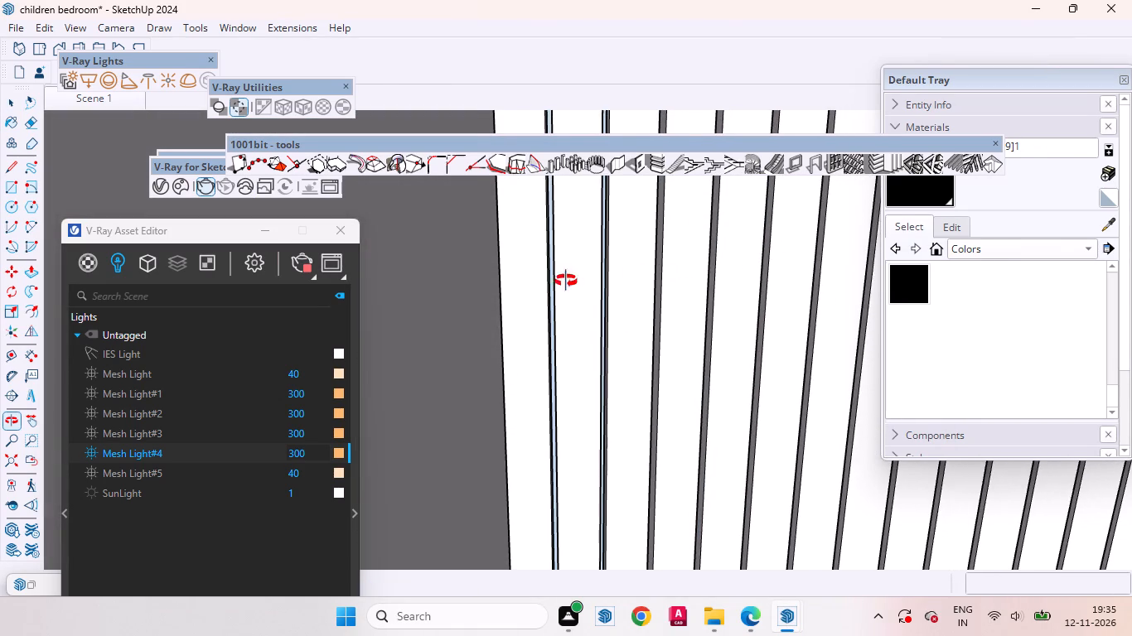
{"action": "middle_click_drag", "start_coordinate": [566, 281], "coordinate": [557, 287]}
{"action": "scroll", "coordinate": [644, 322], "scroll_direction": "up", "scroll_amount": 1}
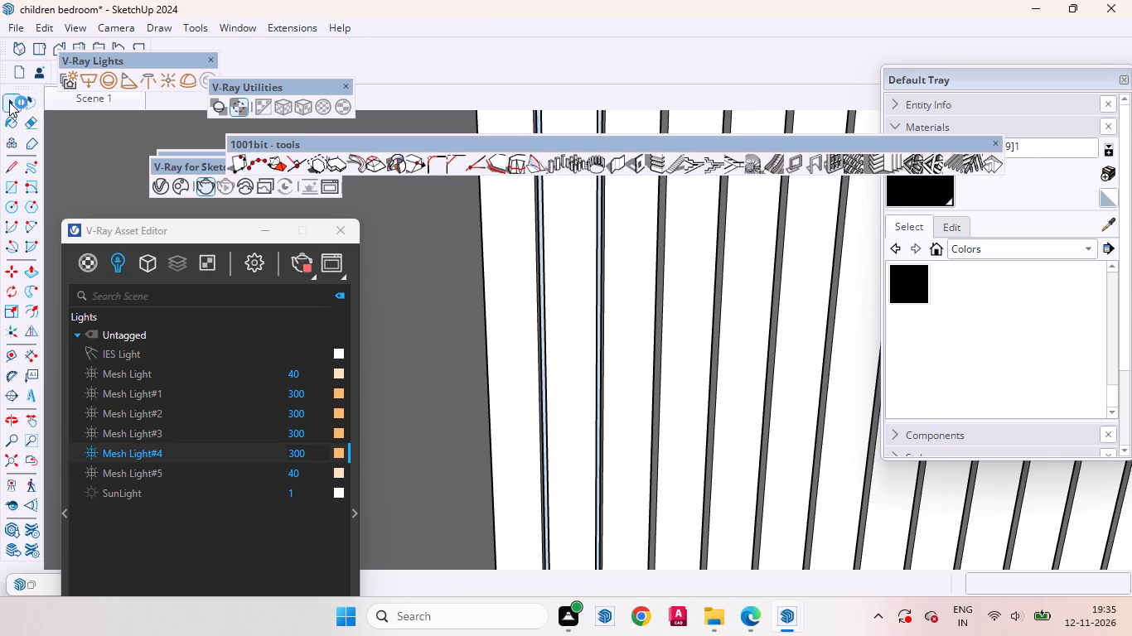
{"action": "left_click", "coordinate": [9, 102]}
{"action": "scroll", "coordinate": [665, 301], "scroll_direction": "down", "scroll_amount": 19}
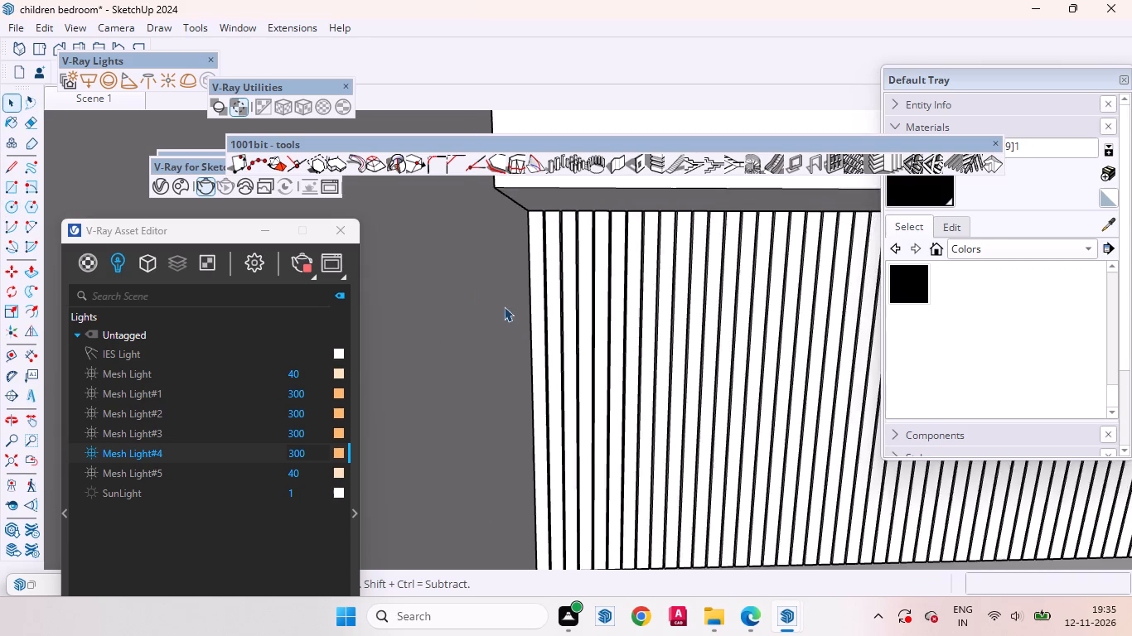
{"action": "scroll", "coordinate": [504, 306], "scroll_direction": "down", "scroll_amount": 20}
{"action": "scroll", "coordinate": [504, 306], "scroll_direction": "down", "scroll_amount": 6}
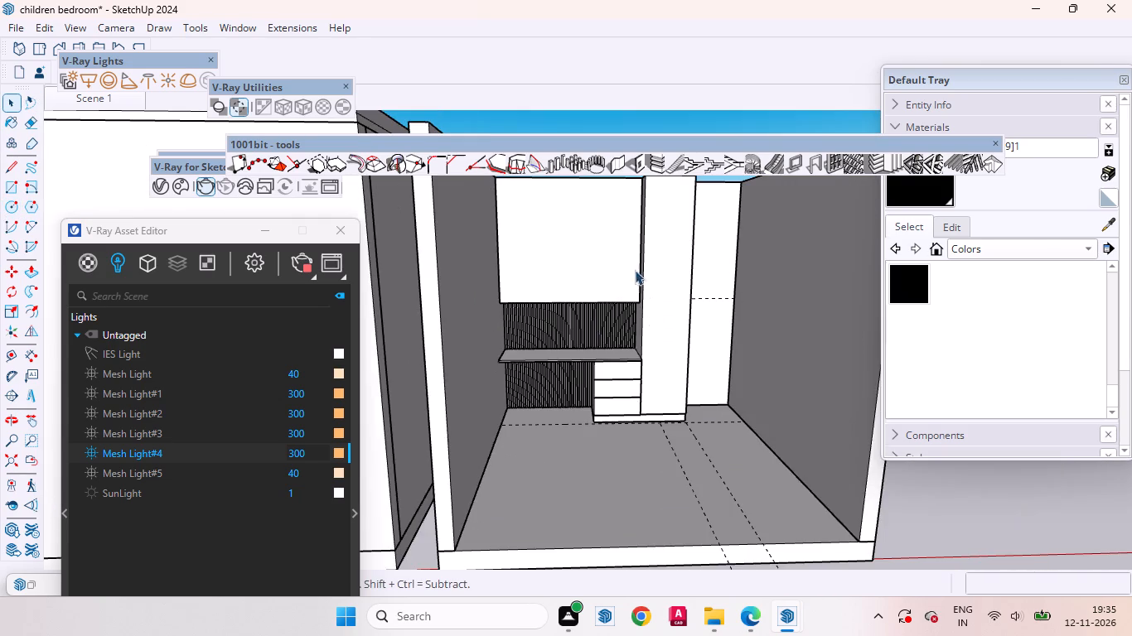
{"action": "middle_click_drag", "start_coordinate": [641, 272], "coordinate": [671, 420]}
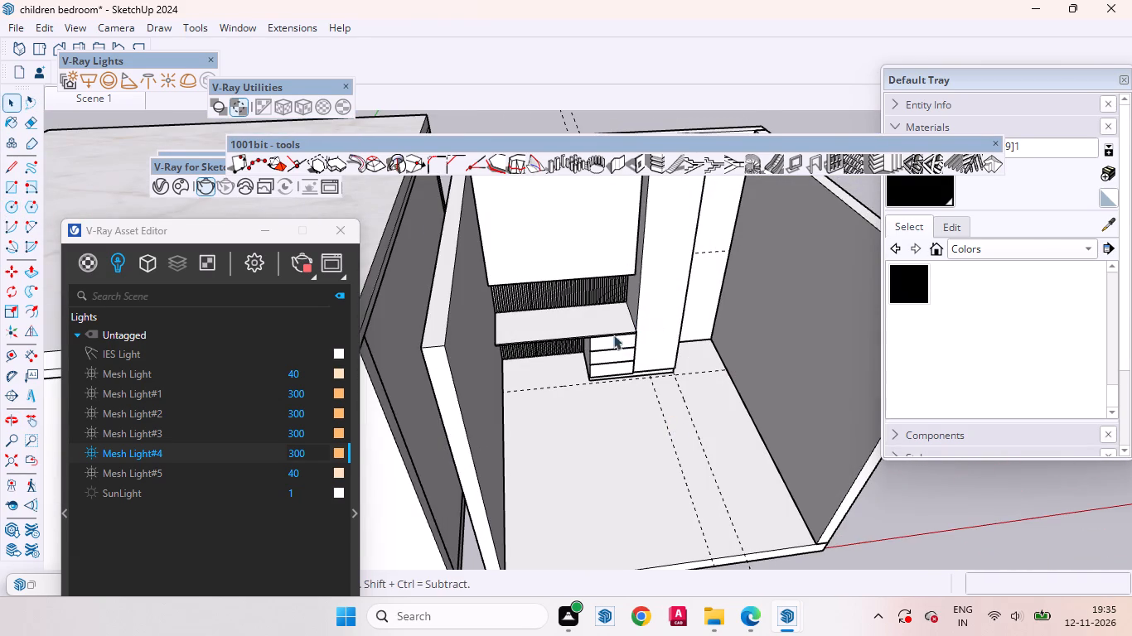
{"action": "scroll", "coordinate": [598, 335], "scroll_direction": "up", "scroll_amount": 3}
{"action": "middle_click_drag", "start_coordinate": [692, 332], "coordinate": [1111, 439]}
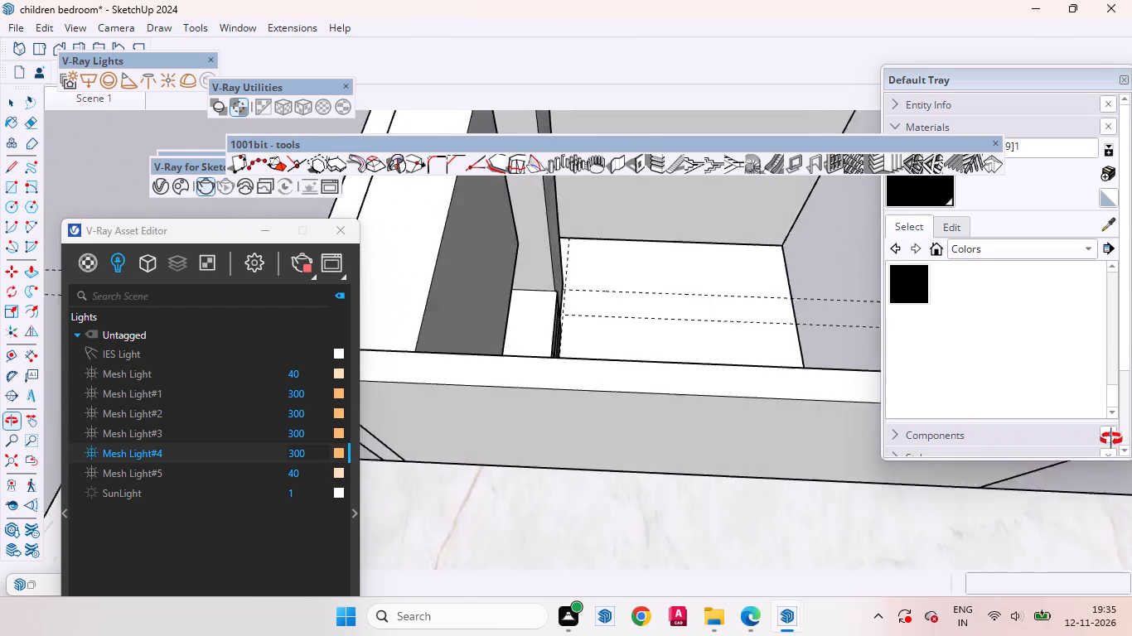
{"action": "middle_click_drag", "start_coordinate": [1111, 439], "coordinate": [1013, 431]}
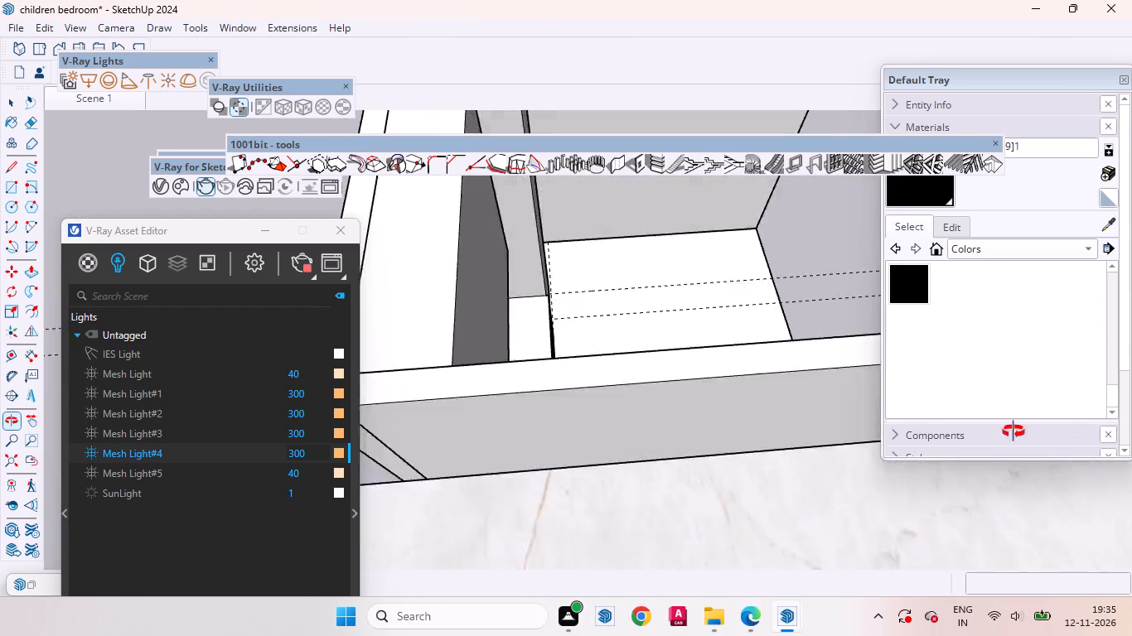
{"action": "middle_click_drag", "start_coordinate": [1013, 431], "coordinate": [614, 476]}
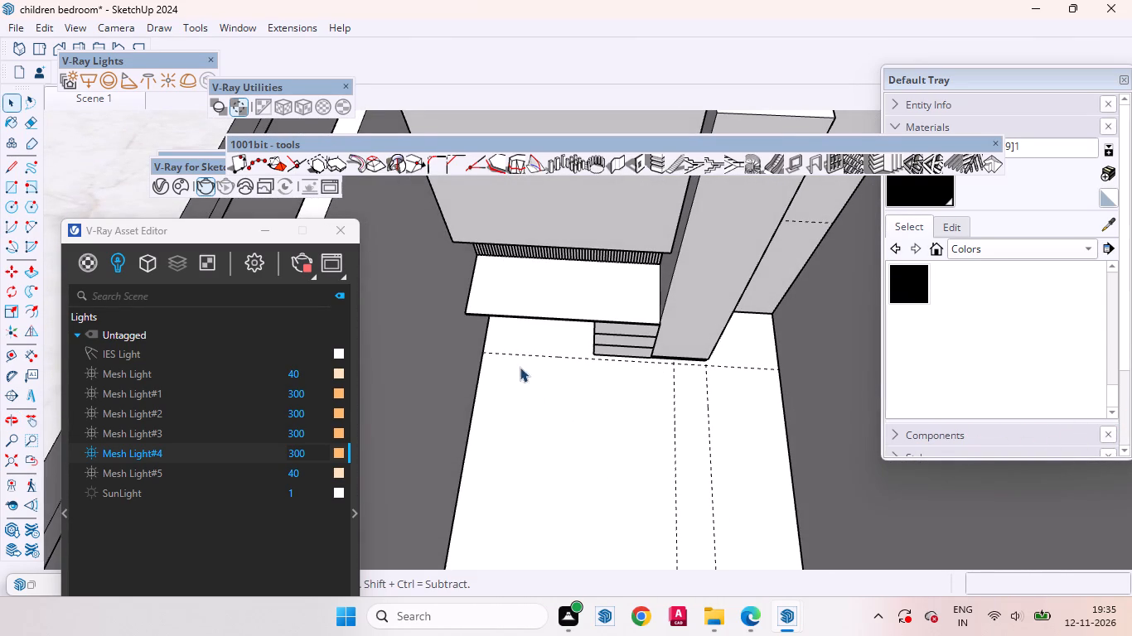
{"action": "scroll", "coordinate": [620, 435], "scroll_direction": "down", "scroll_amount": 3}
{"action": "middle_click_drag", "start_coordinate": [624, 442], "coordinate": [632, 418]}
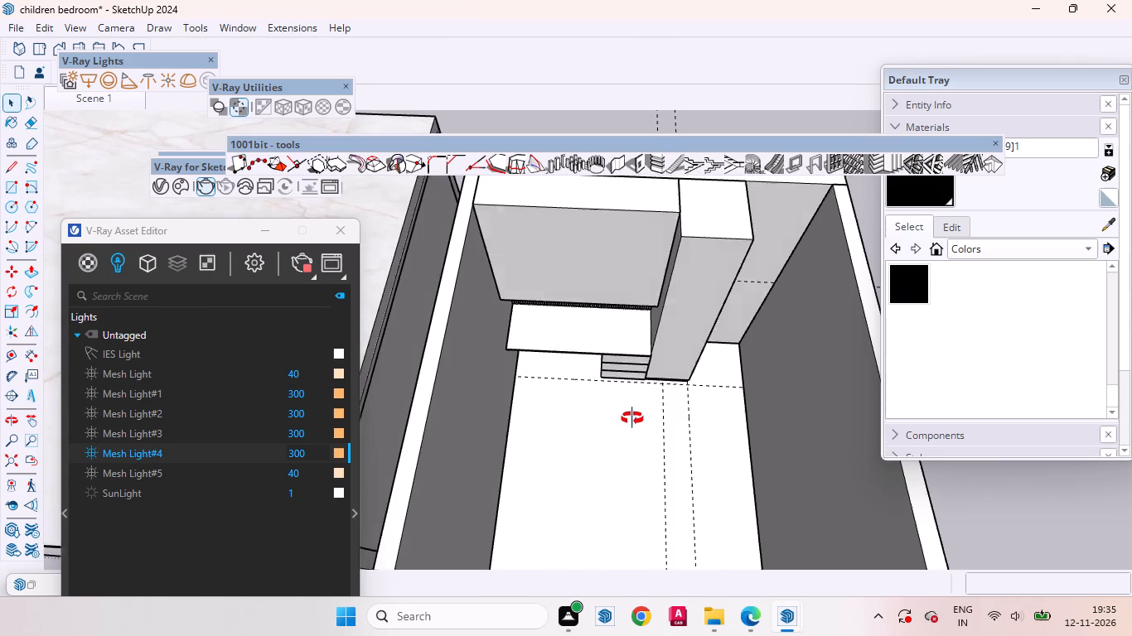
{"action": "middle_click_drag", "start_coordinate": [632, 418], "coordinate": [573, 338]}
{"action": "scroll", "coordinate": [632, 448], "scroll_direction": "down", "scroll_amount": 3}
{"action": "middle_click_drag", "start_coordinate": [606, 284], "coordinate": [654, 190]}
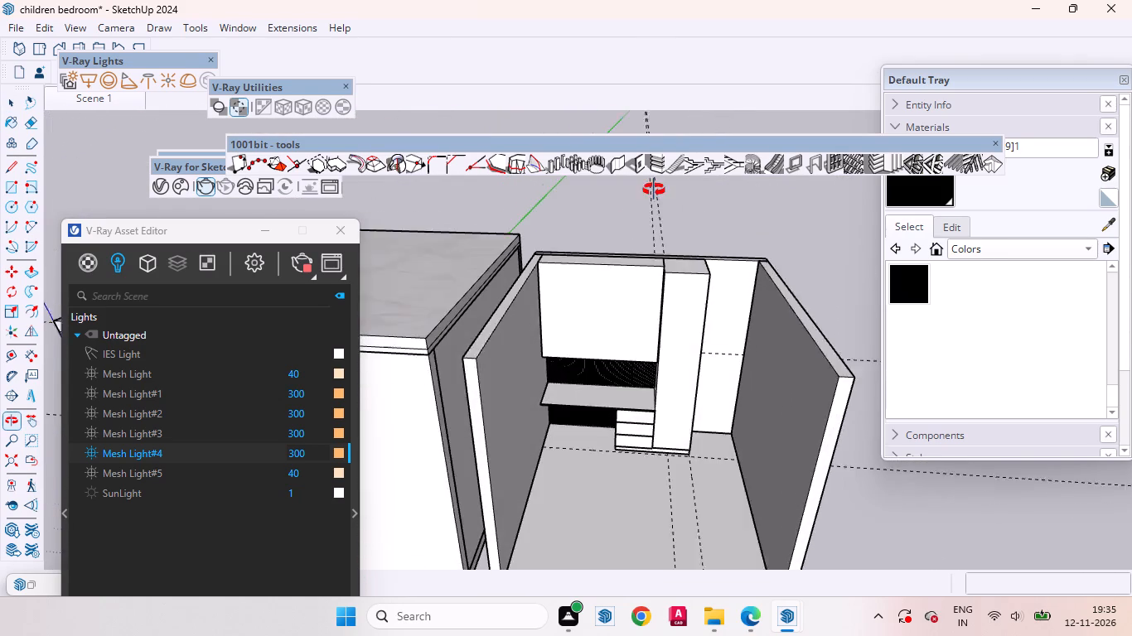
{"action": "middle_click_drag", "start_coordinate": [654, 190], "coordinate": [655, 190]}
Inside the group of the overhead cabinet above the desk, copy the front face's top edge 3 mm downwards.
{"action": "scroll", "coordinate": [646, 234], "scroll_direction": "up", "scroll_amount": 7}
{"action": "middle_click_drag", "start_coordinate": [619, 295], "coordinate": [632, 214]}
{"action": "scroll", "coordinate": [632, 214], "scroll_direction": "up", "scroll_amount": 4}
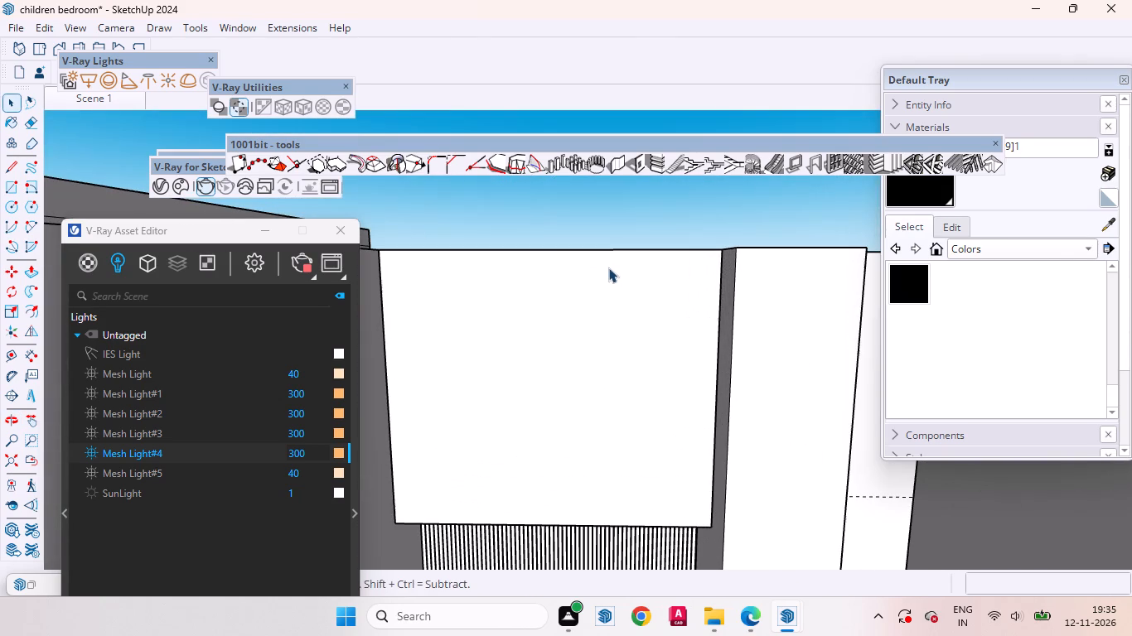
{"action": "left_click", "coordinate": [582, 251]}
{"action": "double_click", "coordinate": [582, 250]}
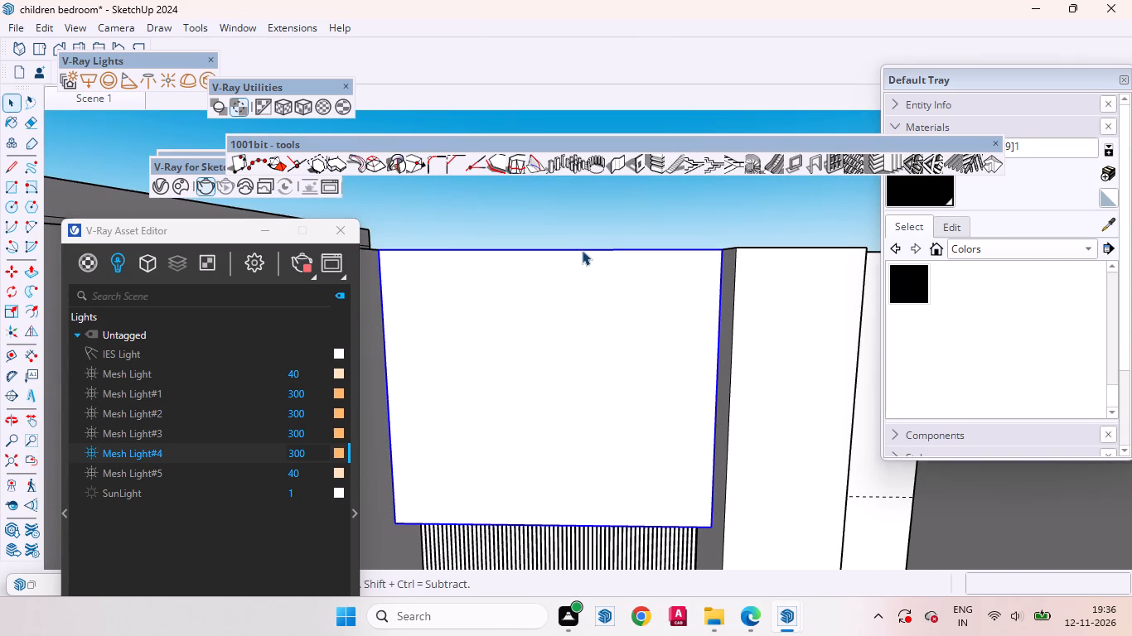
{"action": "left_click", "coordinate": [599, 250]}
{"action": "key", "text": "m"}
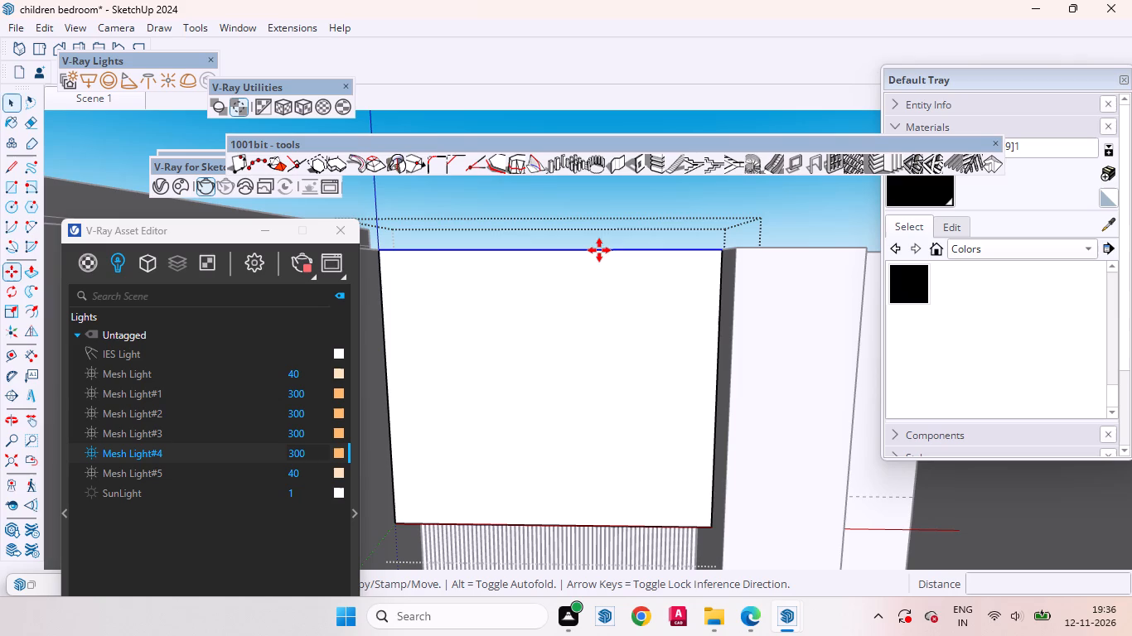
{"action": "left_click", "coordinate": [593, 263]}
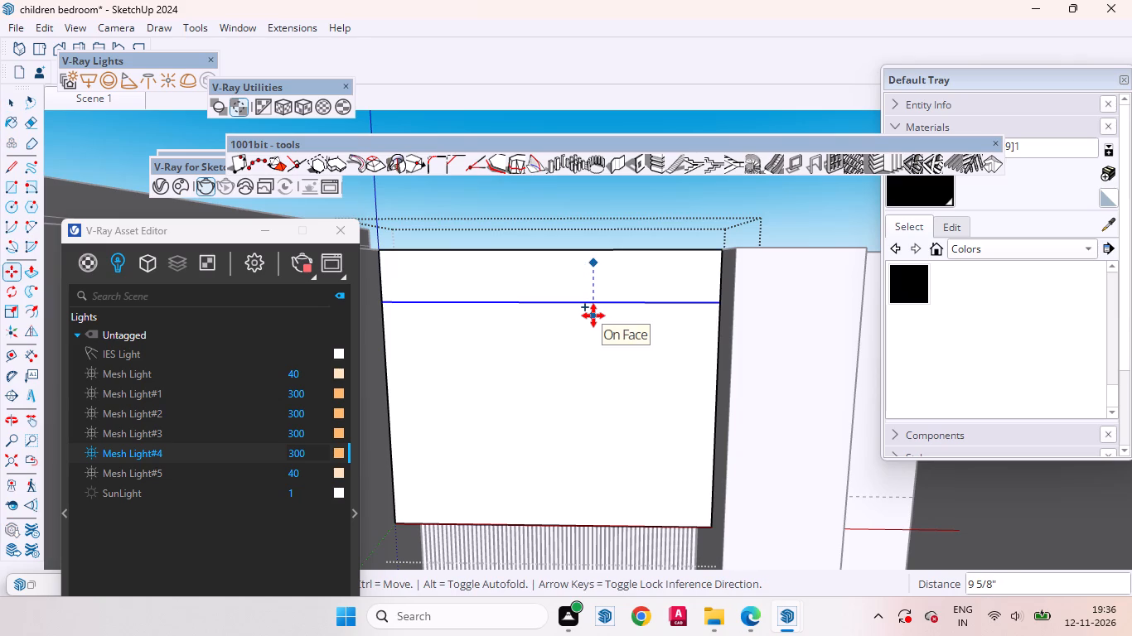
{"action": "type", "text": "3m"}
{"action": "key", "text": "m"}
{"action": "key", "text": "Return"}
{"action": "key", "text": "space"}
Push the 3 mm strip at the top of the overhead cabinet's front back 1' 2" and leave the group.
{"action": "scroll", "coordinate": [438, 222], "scroll_direction": "up", "scroll_amount": 7}
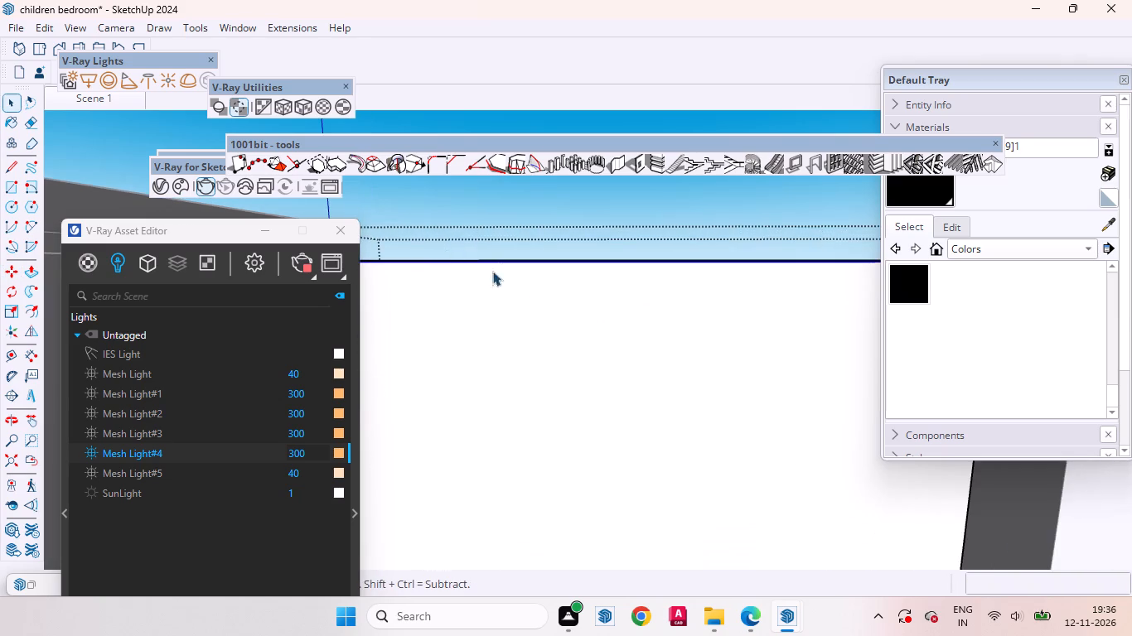
{"action": "middle_click_drag", "start_coordinate": [539, 315], "coordinate": [597, 366]}
{"action": "scroll", "coordinate": [639, 302], "scroll_direction": "up", "scroll_amount": 17}
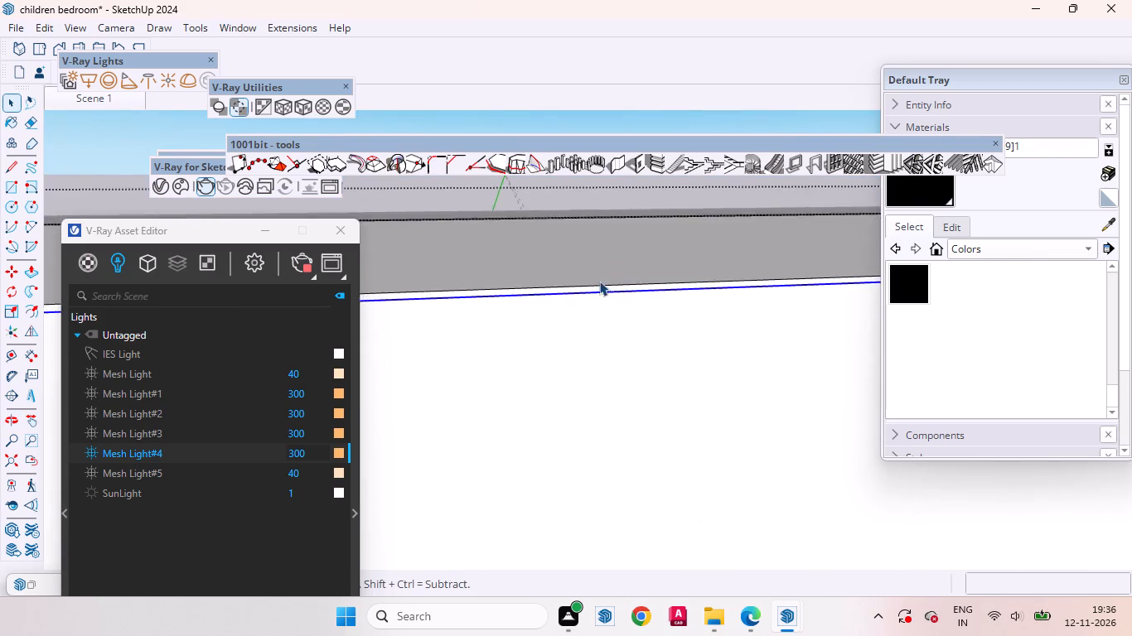
{"action": "scroll", "coordinate": [599, 281], "scroll_direction": "up", "scroll_amount": 13}
{"action": "left_click", "coordinate": [609, 295]}
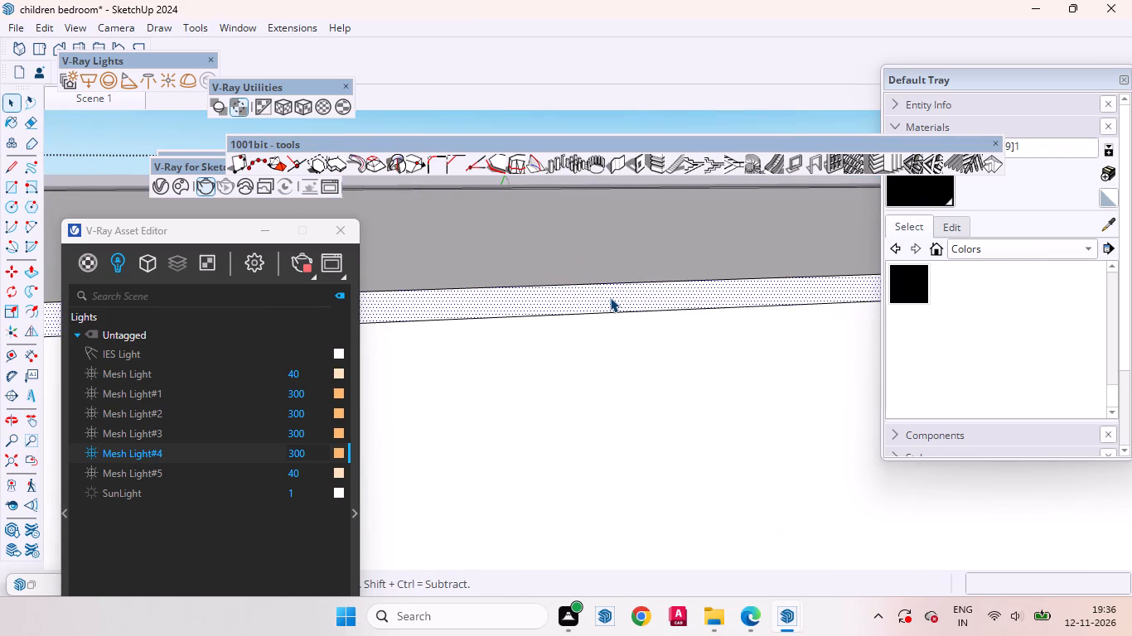
{"action": "key", "text": "p"}
{"action": "left_click", "coordinate": [610, 297]}
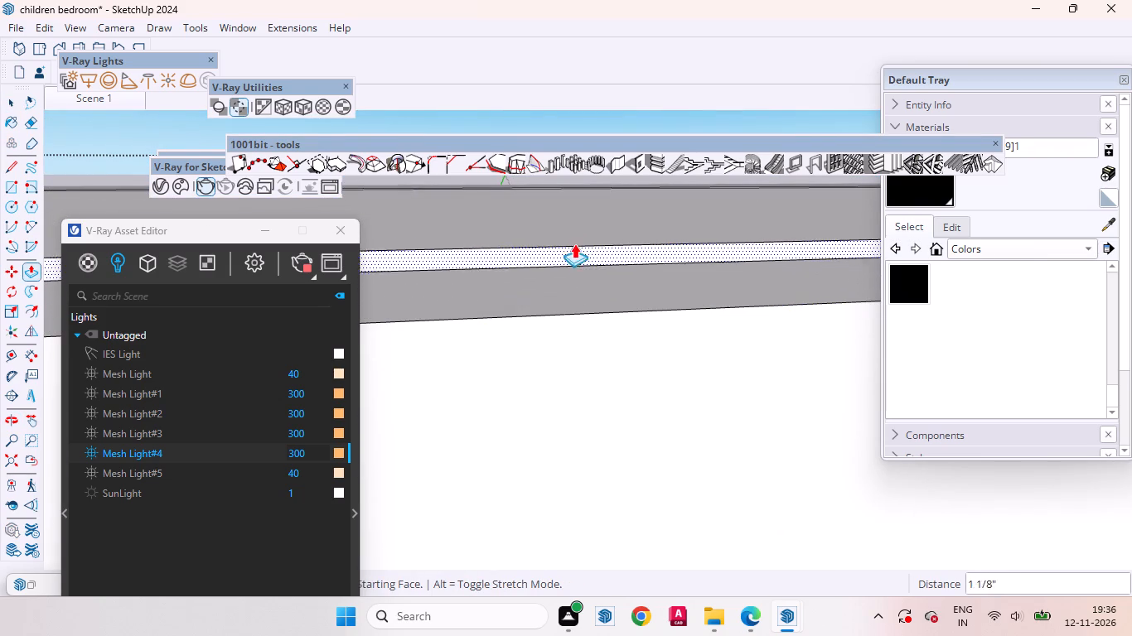
{"action": "left_click", "coordinate": [529, 188]}
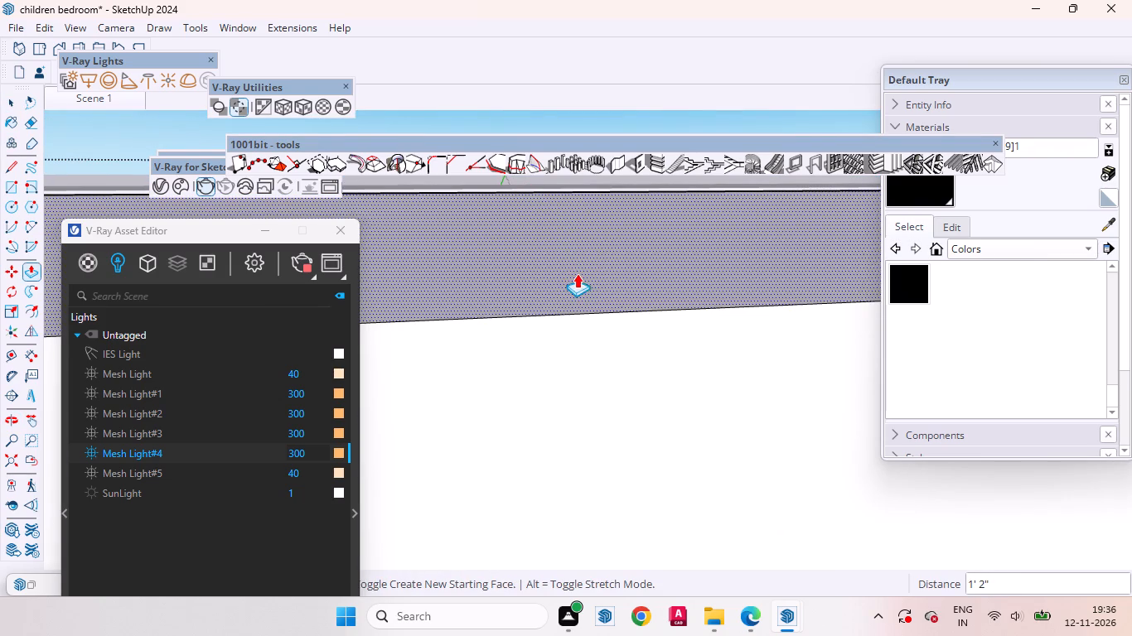
{"action": "key", "text": "space"}
{"action": "scroll", "coordinate": [560, 286], "scroll_direction": "down", "scroll_amount": 18}
{"action": "scroll", "coordinate": [513, 272], "scroll_direction": "up", "scroll_amount": 1}
{"action": "scroll", "coordinate": [520, 273], "scroll_direction": "down", "scroll_amount": 9}
{"action": "scroll", "coordinate": [500, 290], "scroll_direction": "up", "scroll_amount": 1}
{"action": "scroll", "coordinate": [500, 290], "scroll_direction": "down", "scroll_amount": 3}
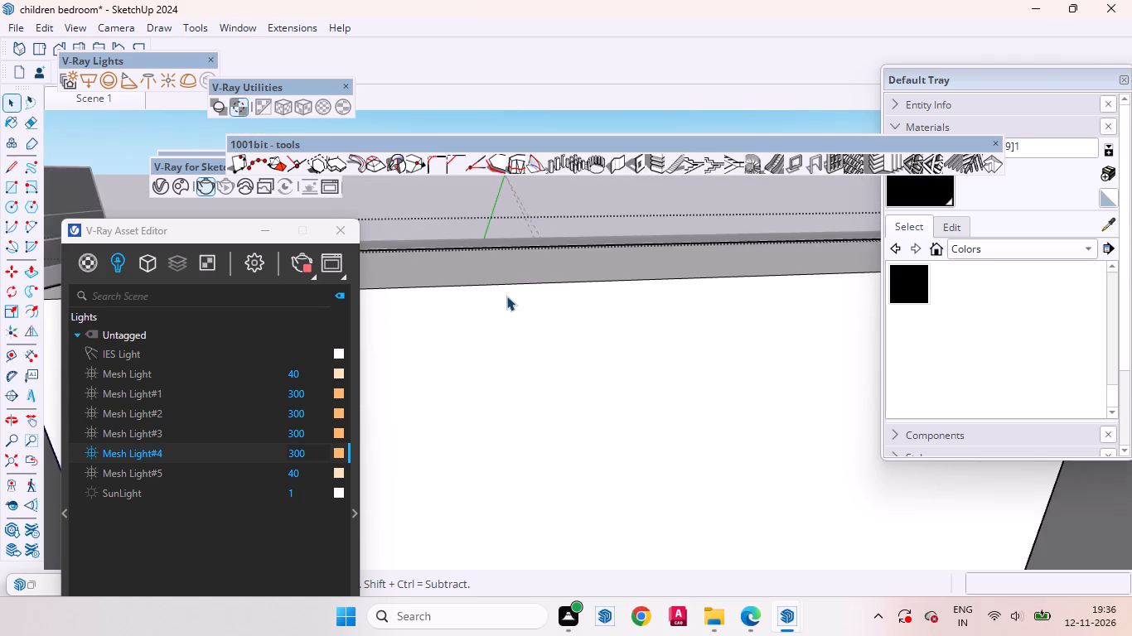
{"action": "scroll", "coordinate": [506, 296], "scroll_direction": "down", "scroll_amount": 10}
{"action": "scroll", "coordinate": [486, 270], "scroll_direction": "up", "scroll_amount": 1}
{"action": "scroll", "coordinate": [486, 271], "scroll_direction": "down", "scroll_amount": 6}
{"action": "left_click", "coordinate": [657, 219]}
Inside the group of the tall unit beside the desk, copy the front face's top edge 3 mm downwards.
{"action": "scroll", "coordinate": [650, 276], "scroll_direction": "up", "scroll_amount": 4}
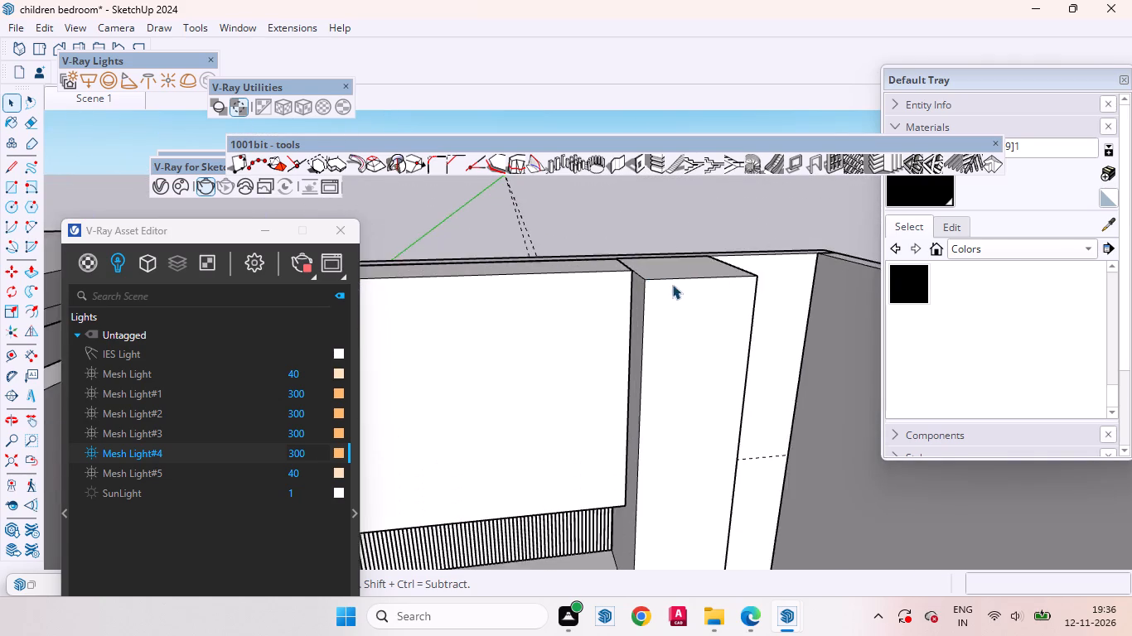
{"action": "scroll", "coordinate": [672, 284], "scroll_direction": "up", "scroll_amount": 7}
{"action": "middle_click_drag", "start_coordinate": [645, 283], "coordinate": [622, 234]}
{"action": "double_click", "coordinate": [644, 273]}
{"action": "left_click", "coordinate": [626, 267]}
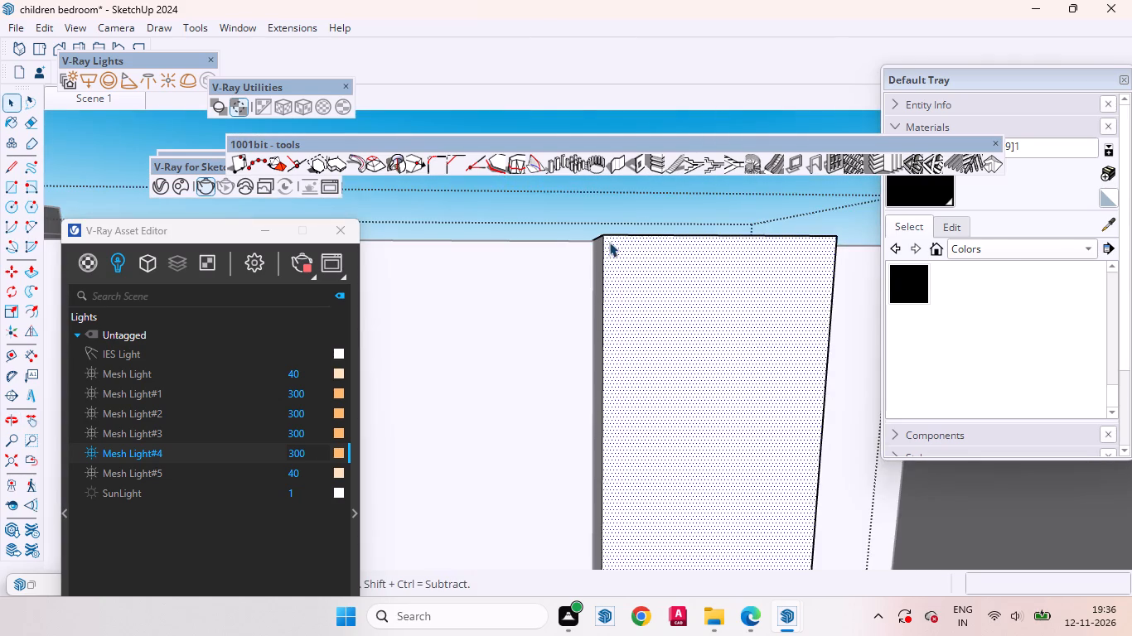
{"action": "scroll", "coordinate": [601, 239], "scroll_direction": "up", "scroll_amount": 6}
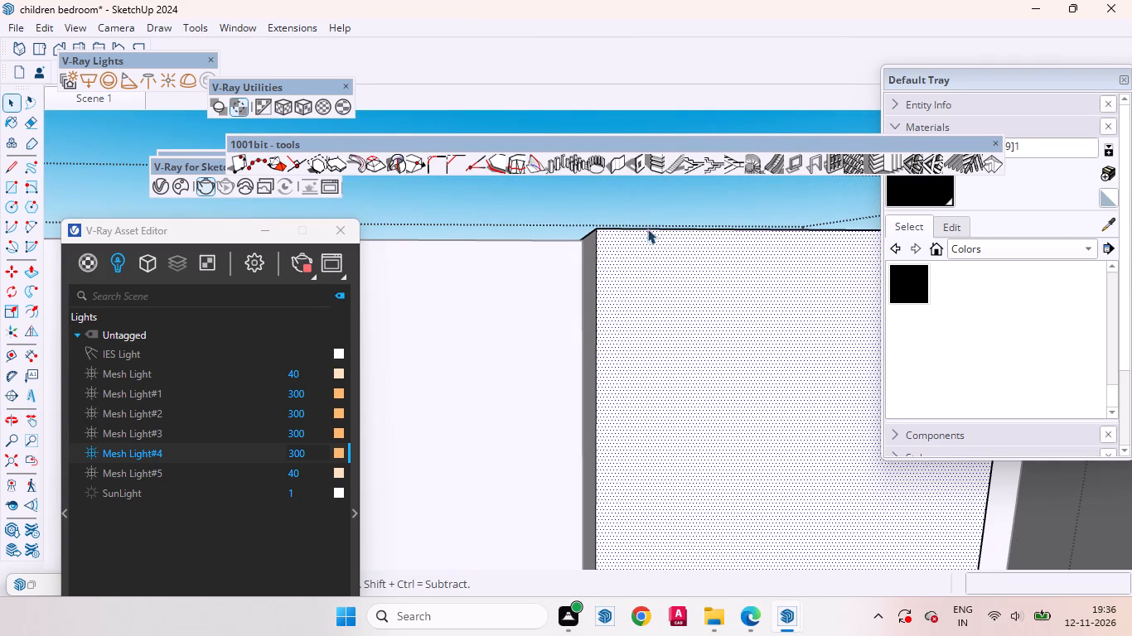
{"action": "left_click", "coordinate": [654, 231]}
{"action": "key", "text": "m"}
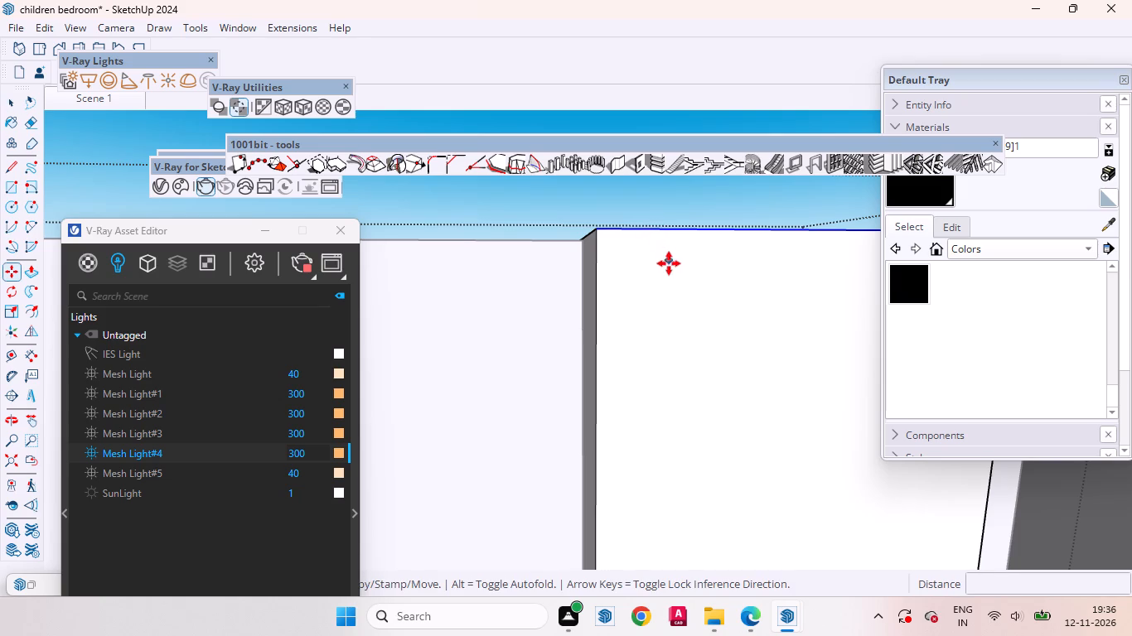
{"action": "left_click", "coordinate": [662, 243]}
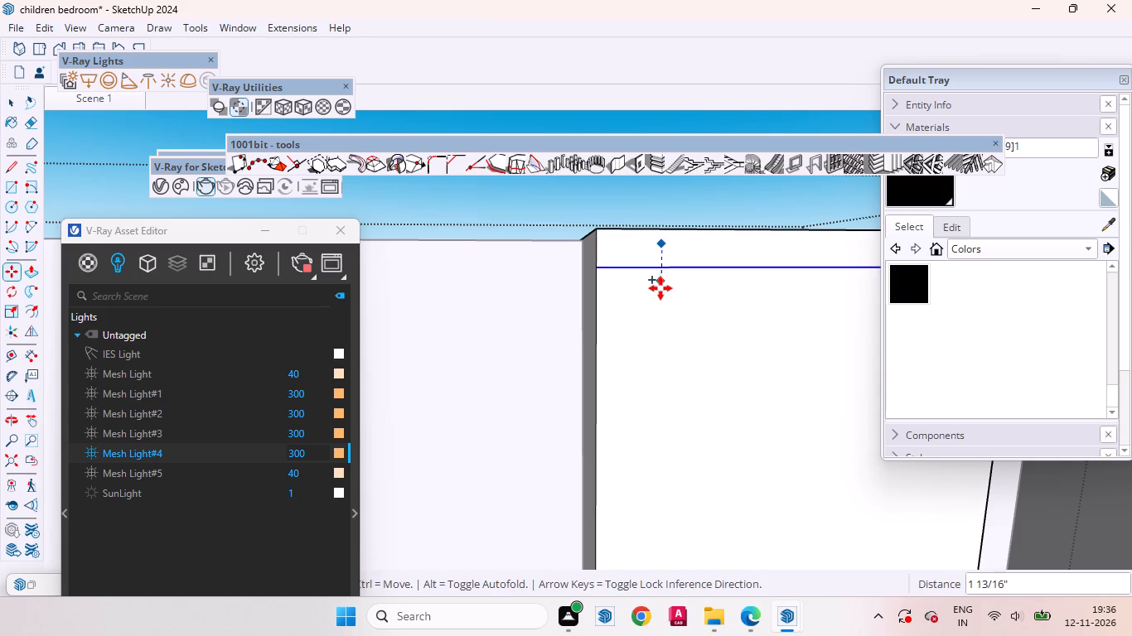
{"action": "type", "text": "3mm"}
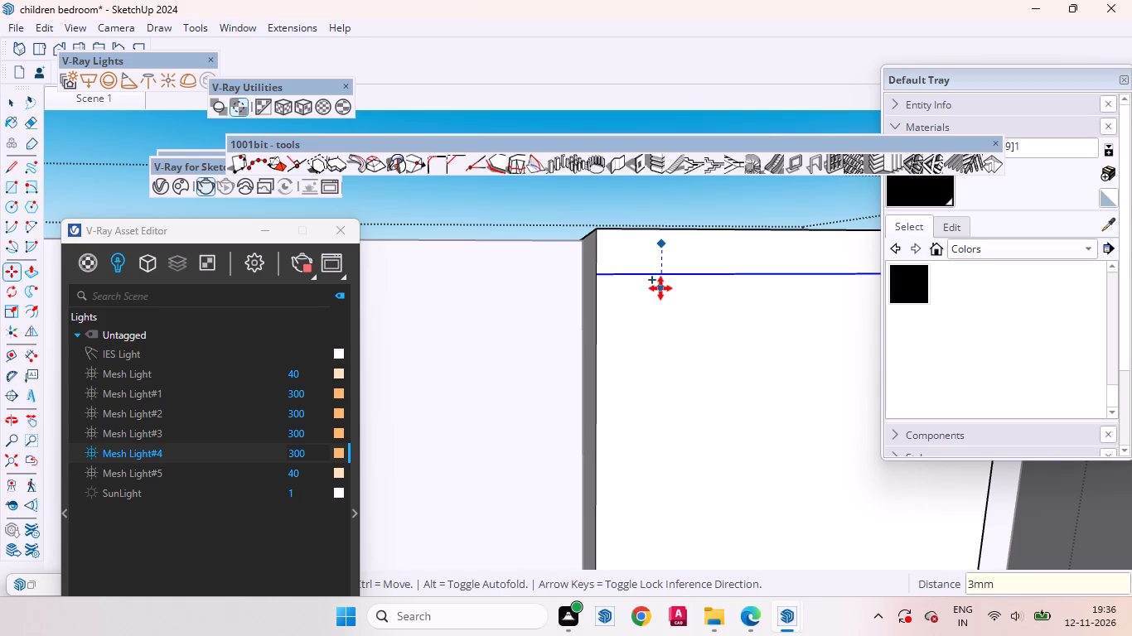
{"action": "key", "text": "Return"}
{"action": "key", "text": "space"}
Push the 3 mm strip at the top of the tall unit's front back by the same 1' 2" distance.
{"action": "scroll", "coordinate": [641, 231], "scroll_direction": "up", "scroll_amount": 10}
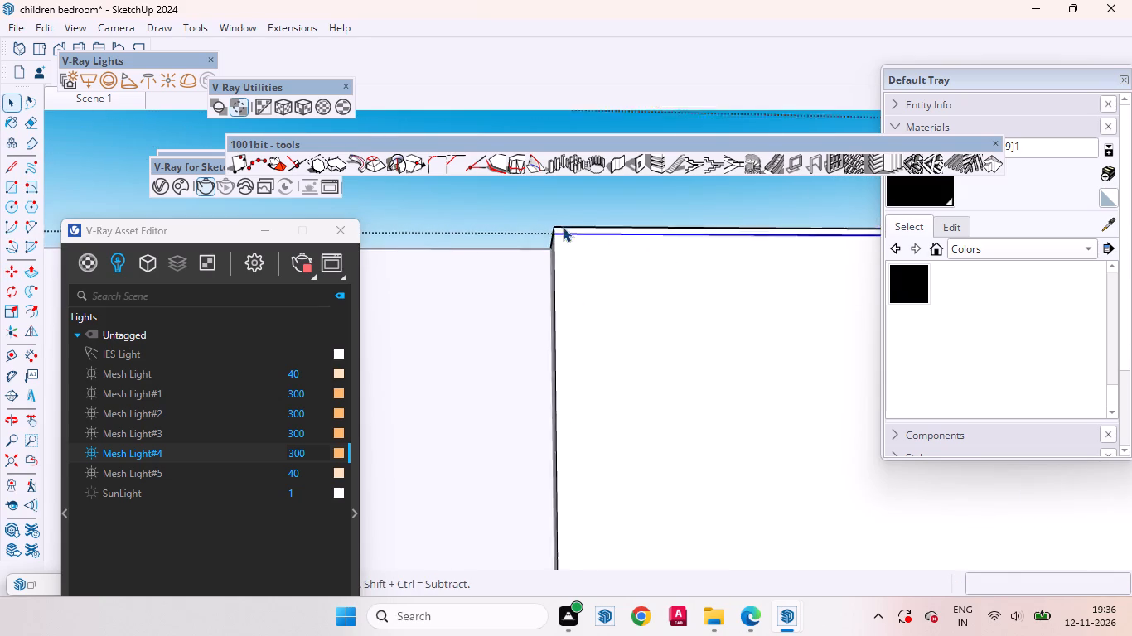
{"action": "scroll", "coordinate": [563, 227], "scroll_direction": "up", "scroll_amount": 8}
{"action": "scroll", "coordinate": [589, 230], "scroll_direction": "down", "scroll_amount": 3}
{"action": "left_click", "coordinate": [597, 245]}
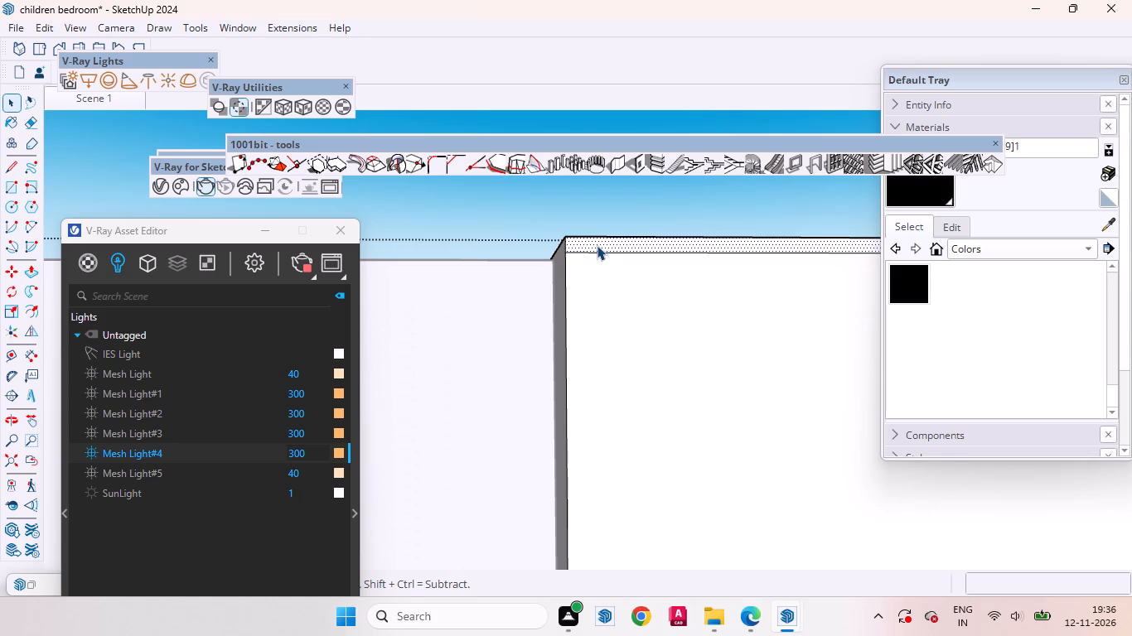
{"action": "key", "text": "p"}
{"action": "left_click", "coordinate": [597, 245]}
{"action": "left_click", "coordinate": [597, 245]}
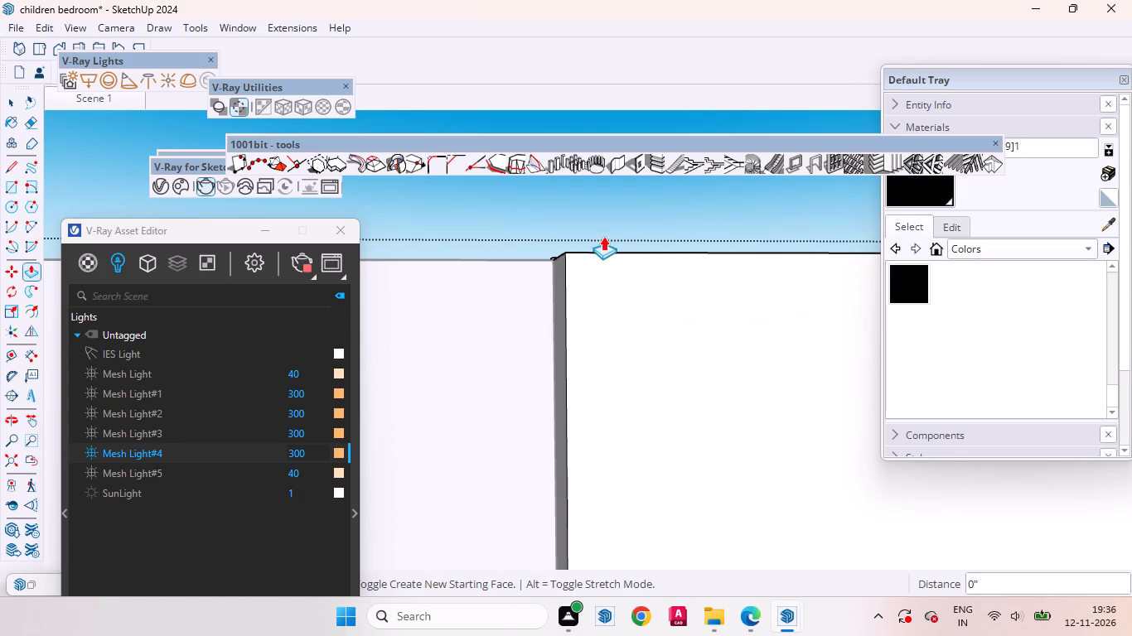
{"action": "key", "text": "space"}
Push the remaining strip on the tall unit's top about 9 5/16" to the unit's rear edge and leave the group.
{"action": "middle_click_drag", "start_coordinate": [591, 251], "coordinate": [660, 357]}
{"action": "scroll", "coordinate": [665, 383], "scroll_direction": "down", "scroll_amount": 5}
{"action": "scroll", "coordinate": [657, 417], "scroll_direction": "up", "scroll_amount": 1}
{"action": "scroll", "coordinate": [661, 424], "scroll_direction": "down", "scroll_amount": 6}
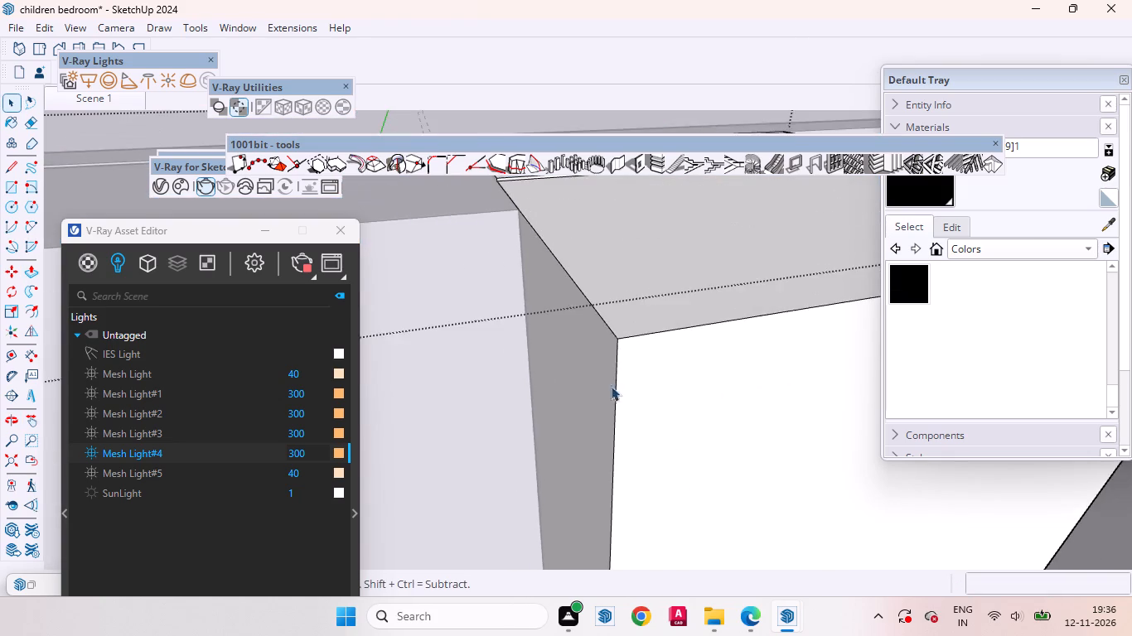
{"action": "scroll", "coordinate": [611, 386], "scroll_direction": "down", "scroll_amount": 3}
{"action": "scroll", "coordinate": [550, 192], "scroll_direction": "up", "scroll_amount": 8}
{"action": "key", "text": "p"}
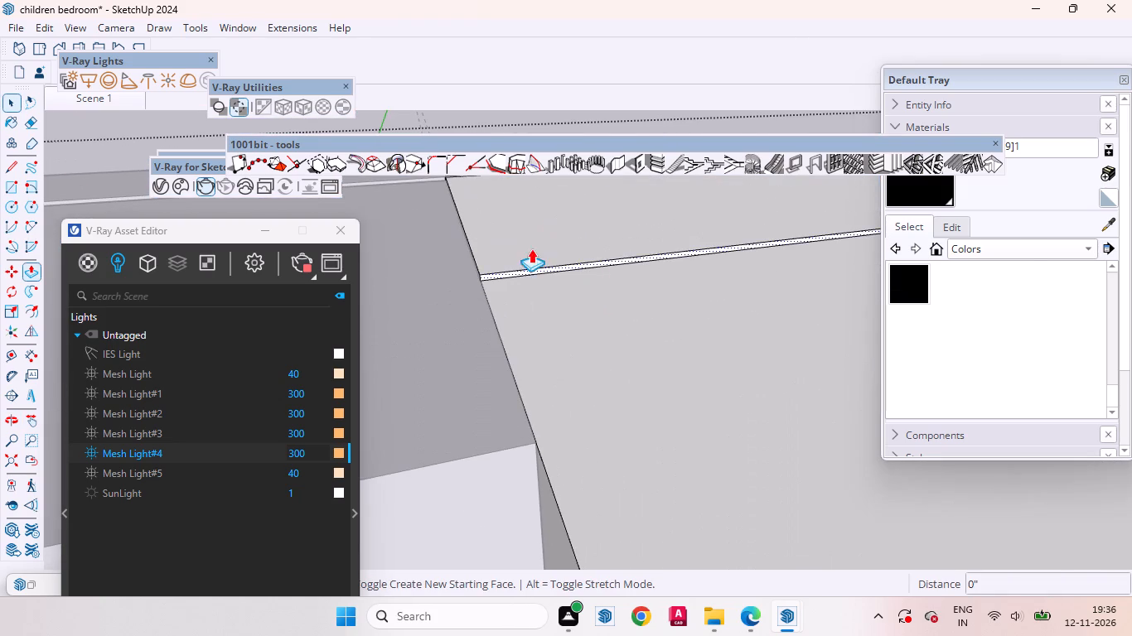
{"action": "scroll", "coordinate": [503, 245], "scroll_direction": "up", "scroll_amount": 6}
{"action": "left_click", "coordinate": [541, 288]}
{"action": "scroll", "coordinate": [572, 314], "scroll_direction": "down", "scroll_amount": 5}
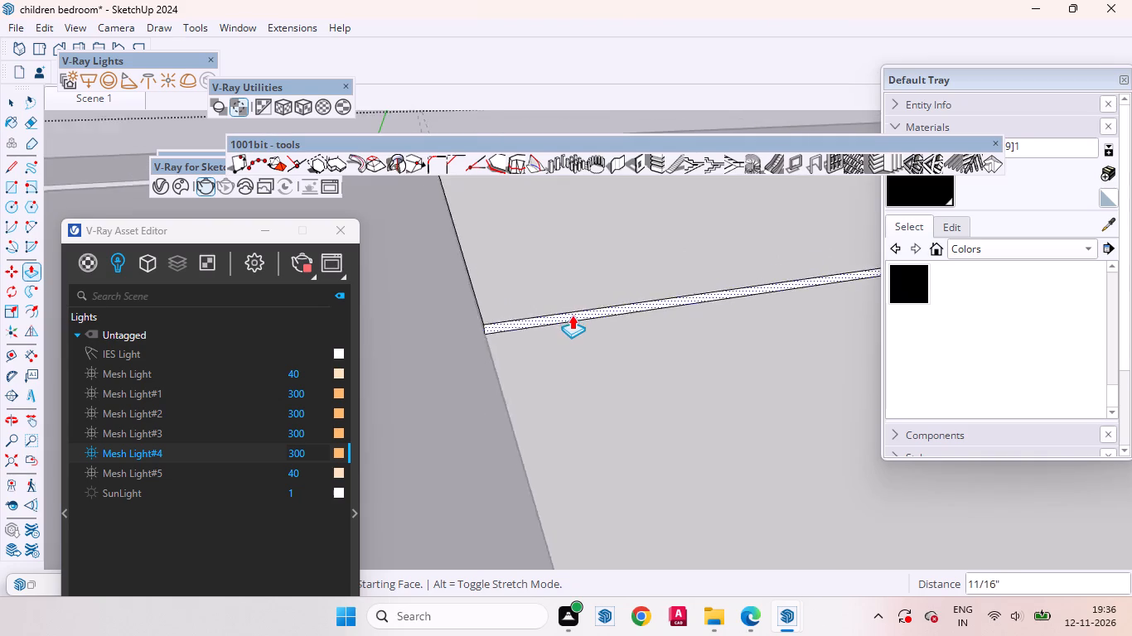
{"action": "scroll", "coordinate": [572, 315], "scroll_direction": "down", "scroll_amount": 6}
{"action": "left_click", "coordinate": [457, 205]}
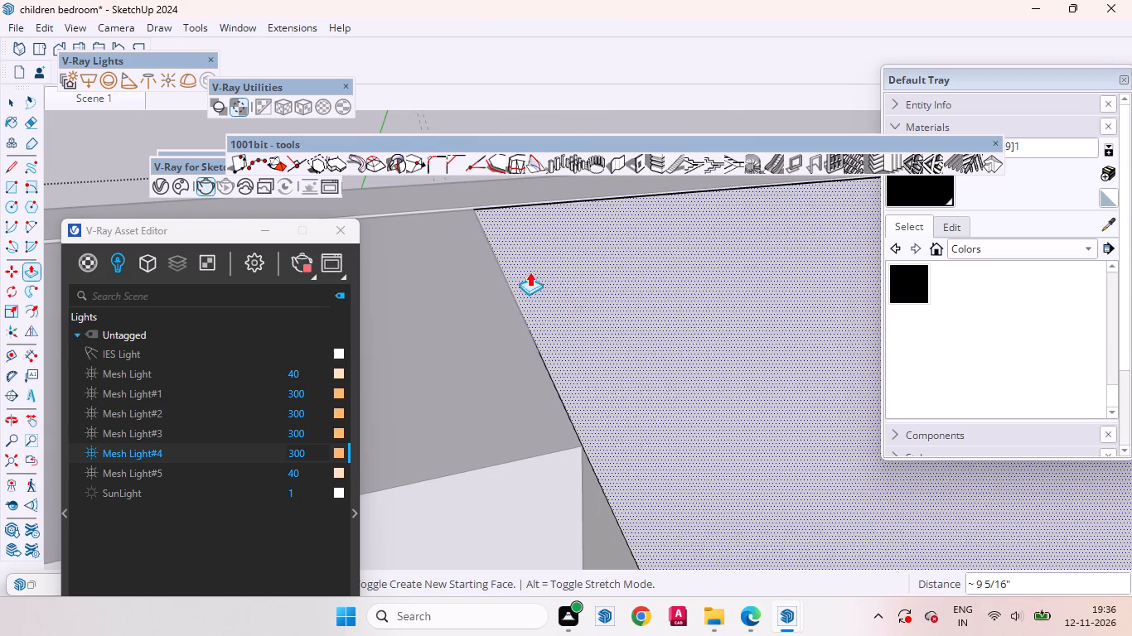
{"action": "key", "text": "space"}
{"action": "scroll", "coordinate": [525, 271], "scroll_direction": "down", "scroll_amount": 17}
{"action": "scroll", "coordinate": [544, 261], "scroll_direction": "up", "scroll_amount": 1}
{"action": "scroll", "coordinate": [544, 262], "scroll_direction": "down", "scroll_amount": 7}
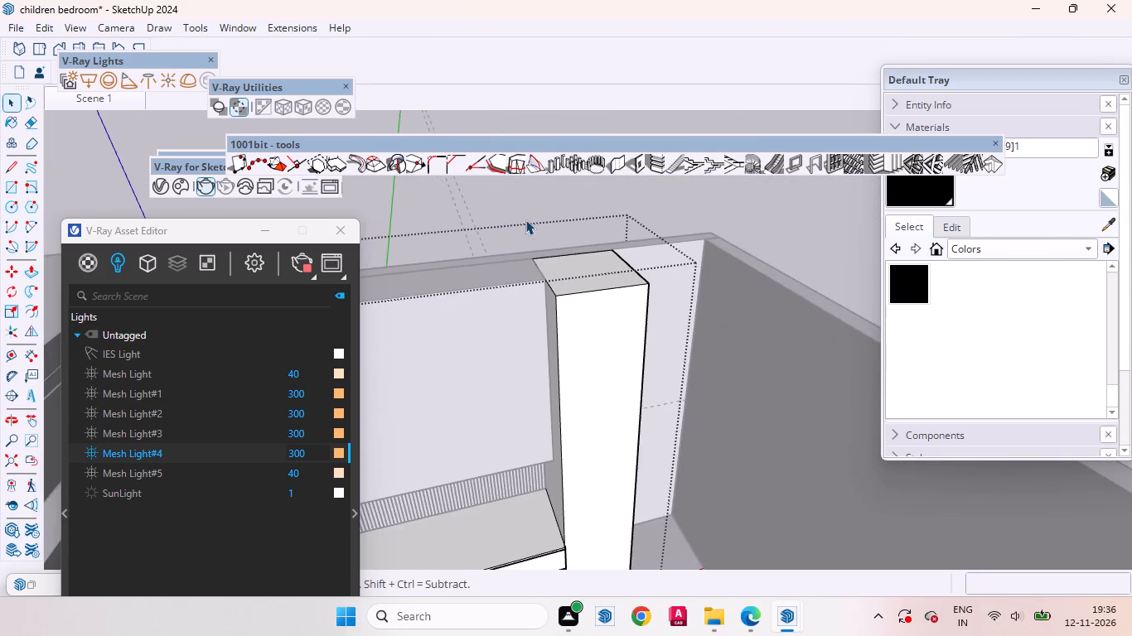
{"action": "left_click", "coordinate": [523, 215]}
Inside the overhead cabinet's group, copy the front face's left vertical edge 3 mm inwards.
{"action": "middle_click_drag", "start_coordinate": [578, 245], "coordinate": [535, 147]}
{"action": "scroll", "coordinate": [576, 284], "scroll_direction": "down", "scroll_amount": 8}
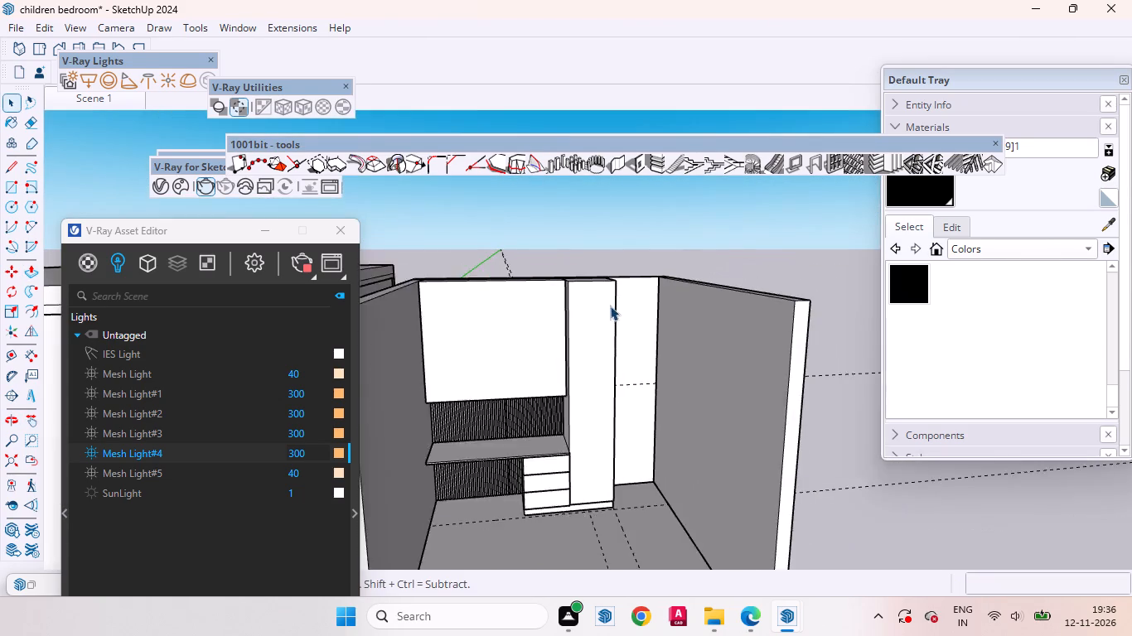
{"action": "scroll", "coordinate": [610, 306], "scroll_direction": "down", "scroll_amount": 4}
{"action": "middle_click_drag", "start_coordinate": [500, 340], "coordinate": [475, 301]}
{"action": "scroll", "coordinate": [582, 325], "scroll_direction": "up", "scroll_amount": 10}
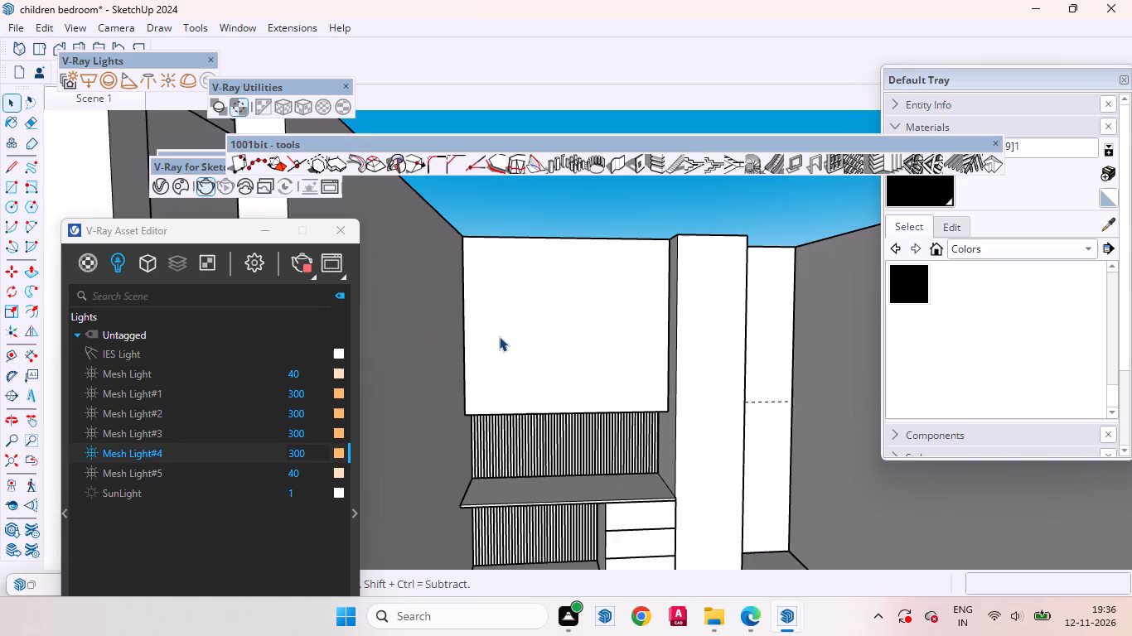
{"action": "left_click", "coordinate": [594, 346]}
{"action": "triple_click", "coordinate": [604, 349]}
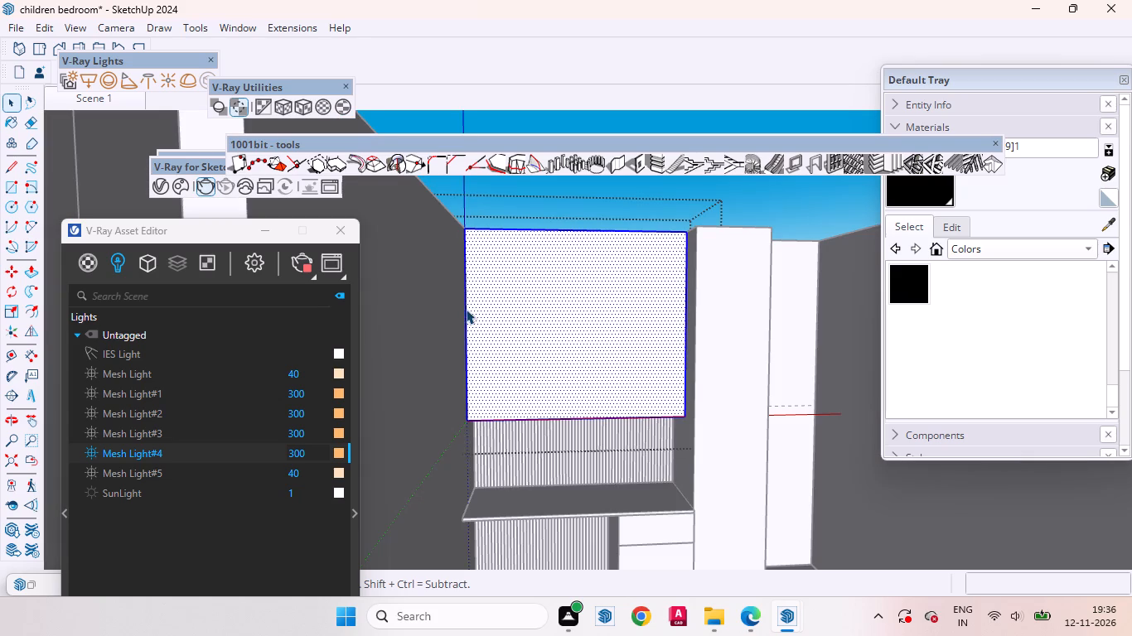
{"action": "left_click", "coordinate": [467, 309]}
{"action": "key", "text": "m"}
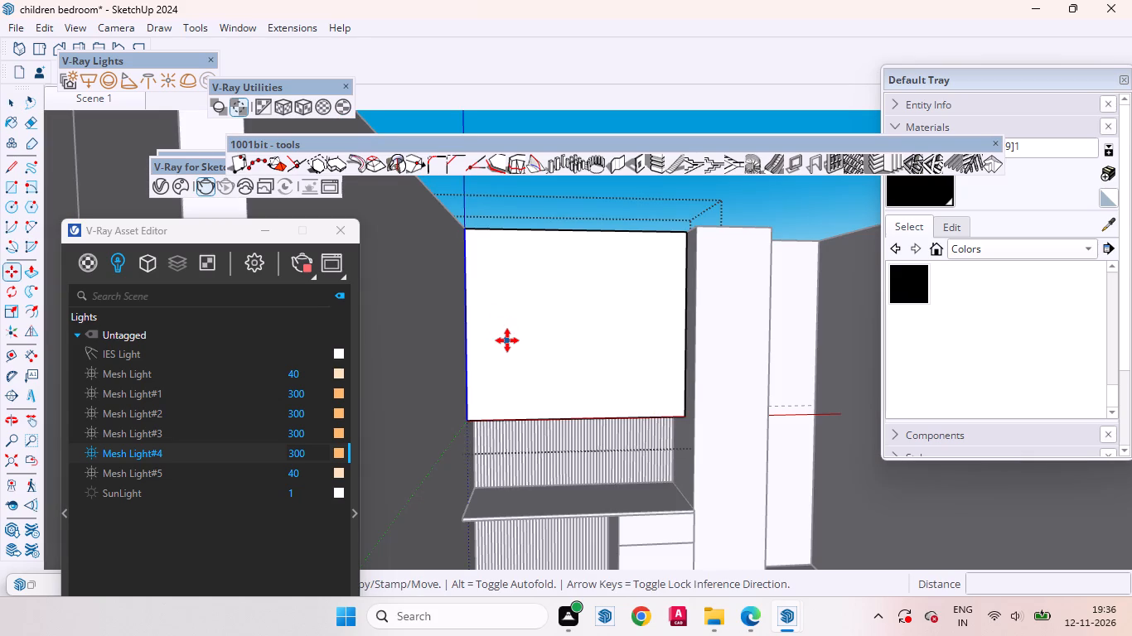
{"action": "left_click", "coordinate": [507, 340]}
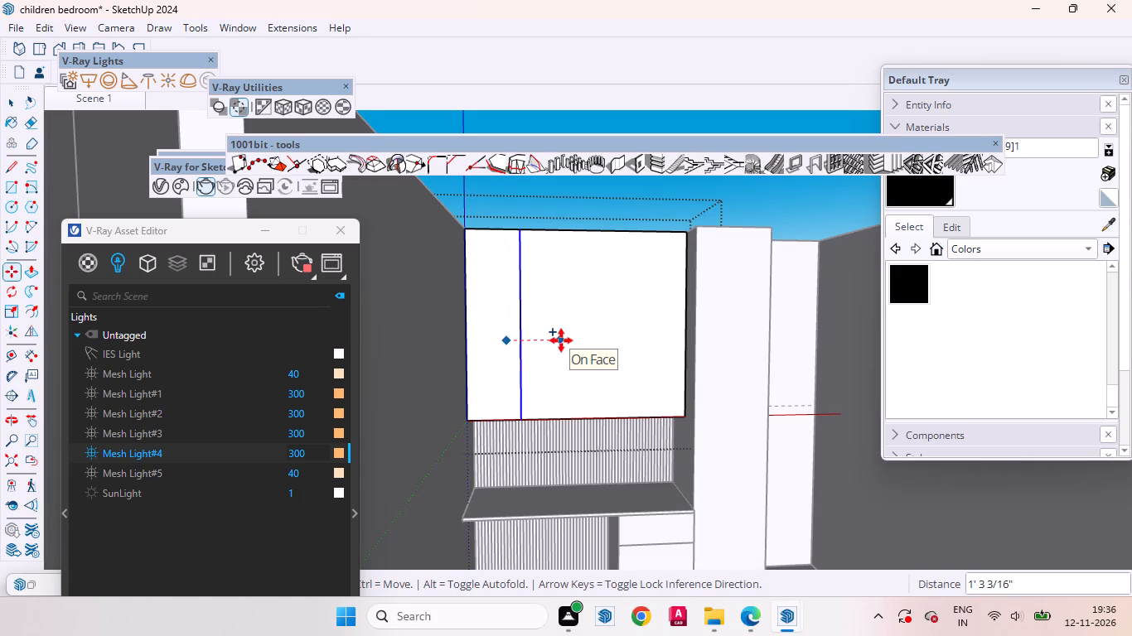
{"action": "type", "text": "3mm"}
{"action": "key", "text": "Return"}
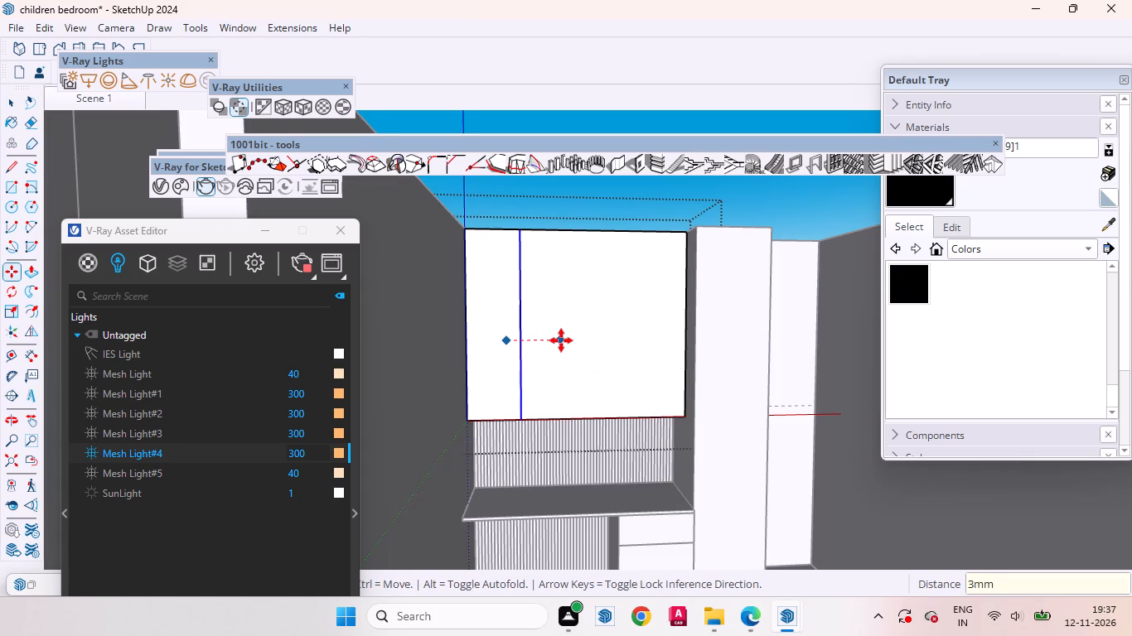
{"action": "key", "text": "space"}
Push the 3 mm strip along the left side of the overhead cabinet's front back 18 mm.
{"action": "scroll", "coordinate": [418, 215], "scroll_direction": "up", "scroll_amount": 17}
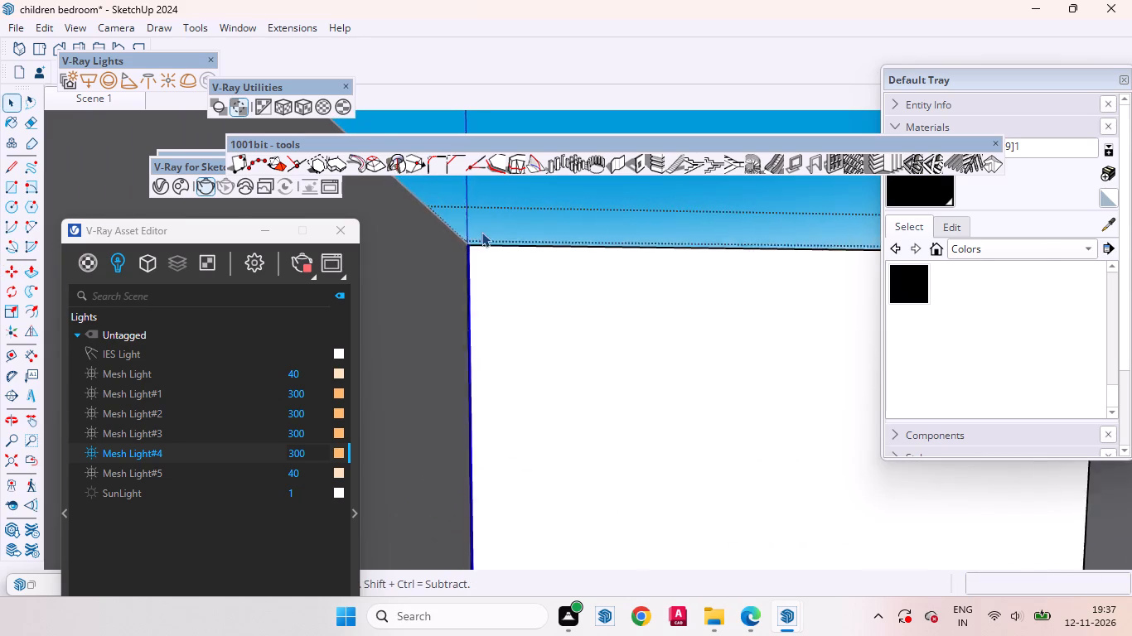
{"action": "scroll", "coordinate": [481, 232], "scroll_direction": "up", "scroll_amount": 8}
{"action": "scroll", "coordinate": [486, 256], "scroll_direction": "down", "scroll_amount": 13}
{"action": "scroll", "coordinate": [462, 256], "scroll_direction": "up", "scroll_amount": 5}
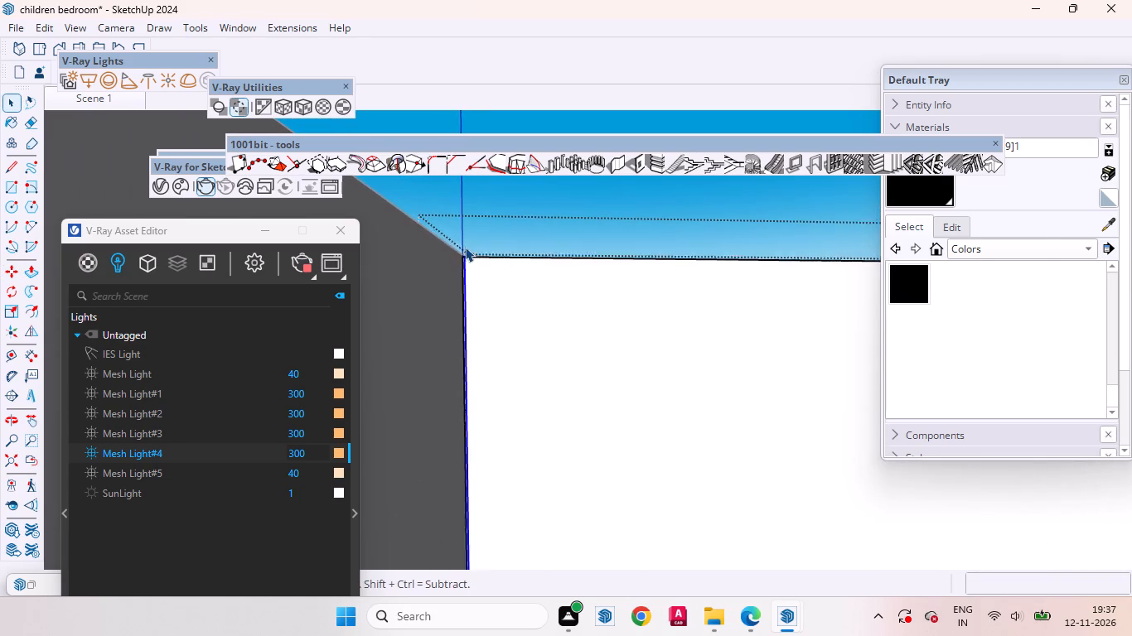
{"action": "scroll", "coordinate": [465, 247], "scroll_direction": "up", "scroll_amount": 20}
{"action": "scroll", "coordinate": [465, 247], "scroll_direction": "up", "scroll_amount": 6}
{"action": "left_click", "coordinate": [462, 284]}
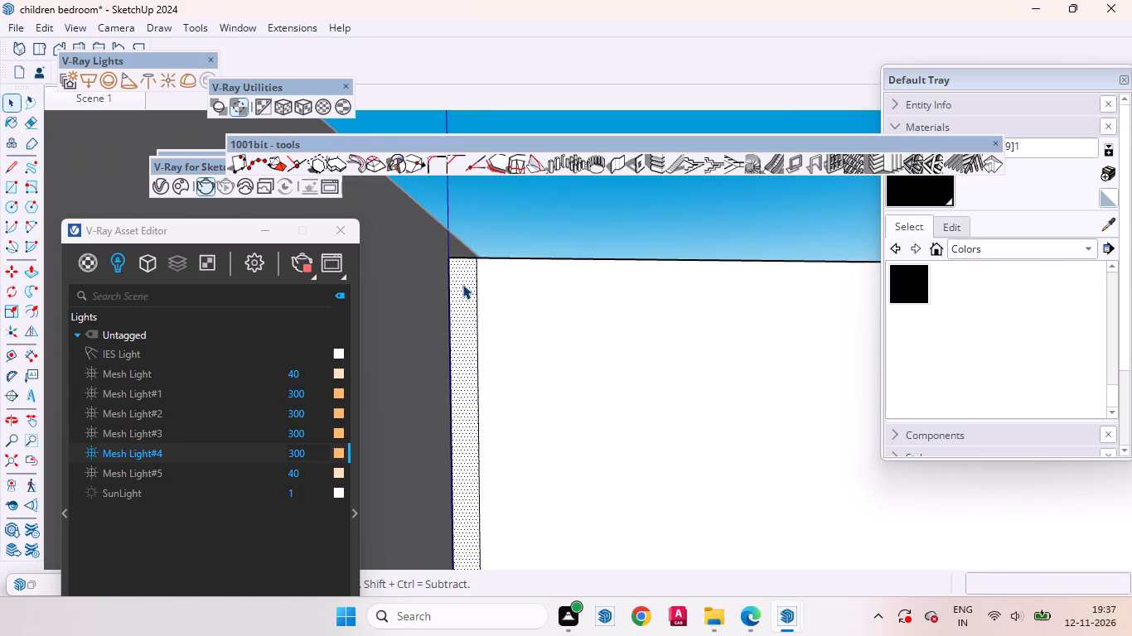
{"action": "middle_click_drag", "start_coordinate": [462, 284], "coordinate": [563, 483]}
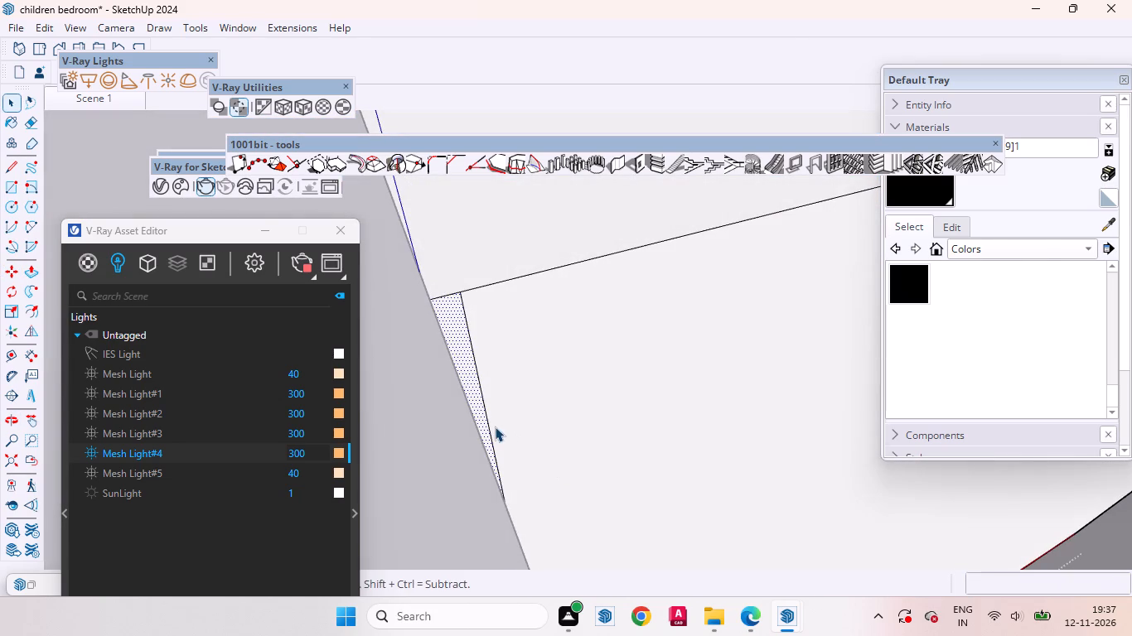
{"action": "key", "text": "p"}
{"action": "scroll", "coordinate": [441, 349], "scroll_direction": "up", "scroll_amount": 2}
{"action": "left_click", "coordinate": [463, 336]}
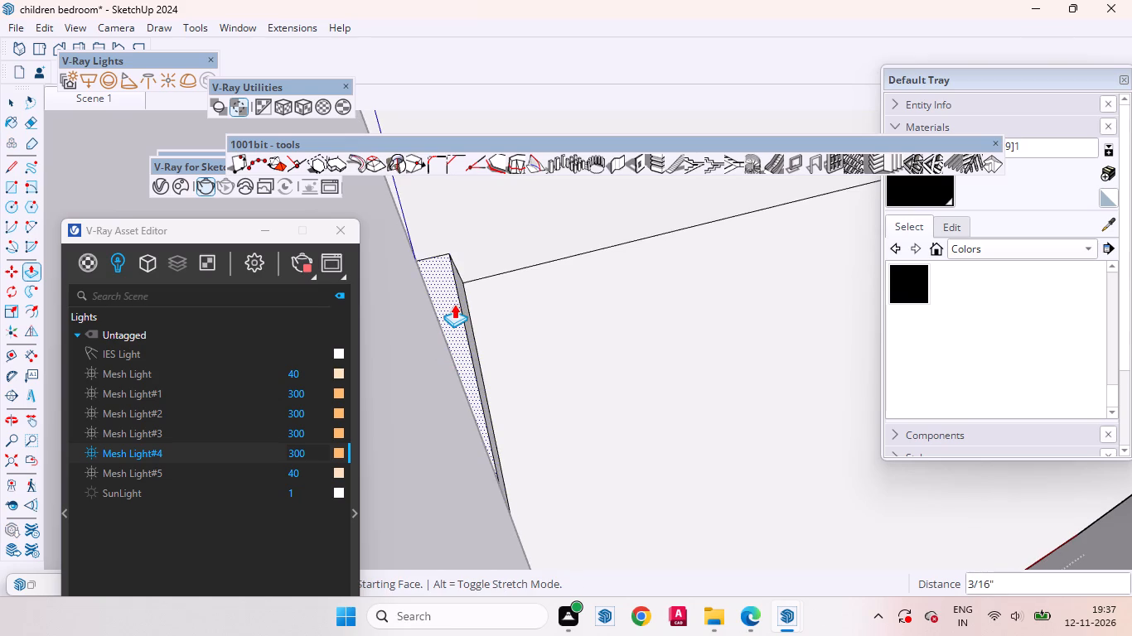
{"action": "type", "text": "18mm"}
{"action": "key", "text": "Return"}
{"action": "key", "text": "space"}
{"action": "scroll", "coordinate": [354, 287], "scroll_direction": "down", "scroll_amount": 8}
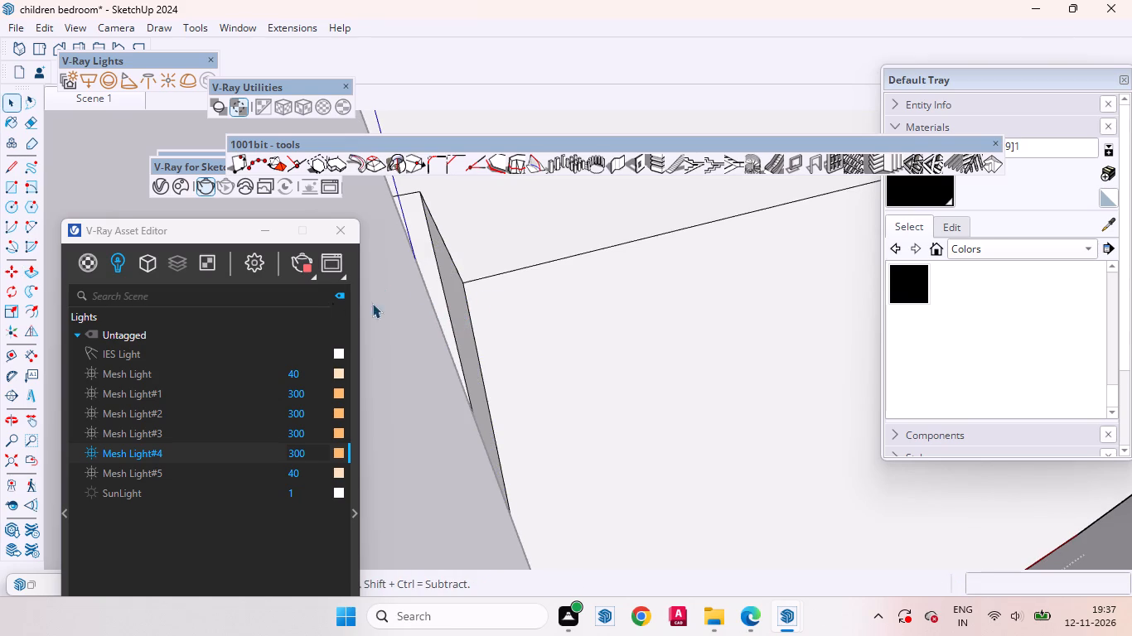
Copy the right vertical edge of the overhead cabinet's front face 3 mm inwards.
{"action": "scroll", "coordinate": [372, 303], "scroll_direction": "down", "scroll_amount": 1}
{"action": "scroll", "coordinate": [464, 339], "scroll_direction": "down", "scroll_amount": 20}
{"action": "scroll", "coordinate": [464, 339], "scroll_direction": "down", "scroll_amount": 4}
{"action": "middle_click_drag", "start_coordinate": [541, 308], "coordinate": [379, 214]}
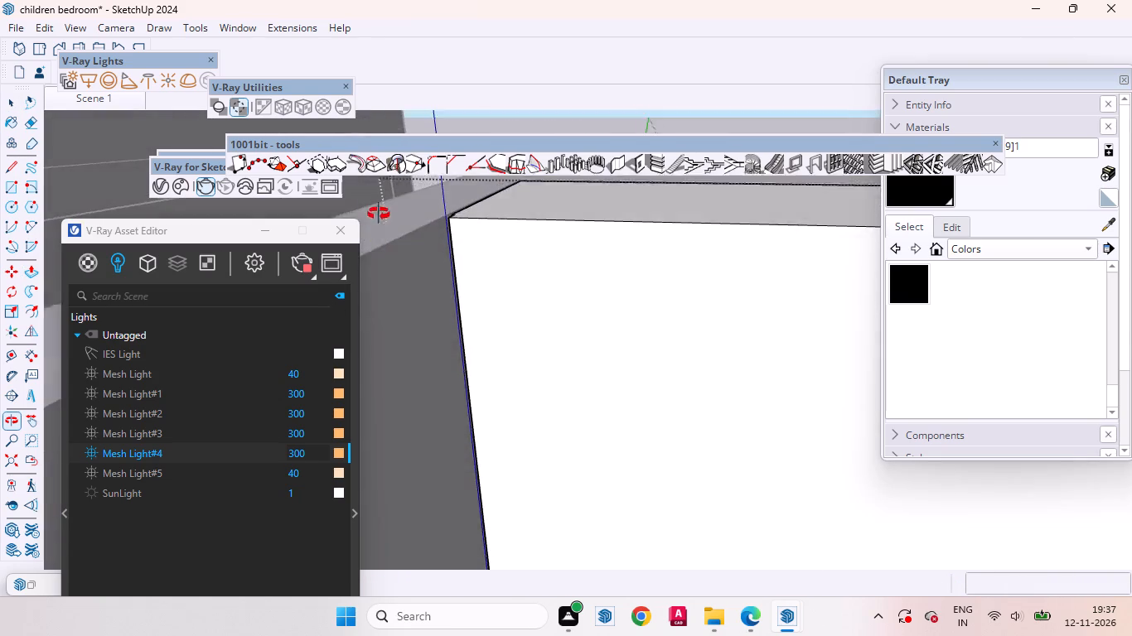
{"action": "middle_click_drag", "start_coordinate": [379, 214], "coordinate": [379, 214]}
{"action": "scroll", "coordinate": [486, 216], "scroll_direction": "down", "scroll_amount": 6}
{"action": "scroll", "coordinate": [536, 212], "scroll_direction": "up", "scroll_amount": 1}
{"action": "scroll", "coordinate": [536, 212], "scroll_direction": "down", "scroll_amount": 16}
{"action": "middle_click_drag", "start_coordinate": [665, 296], "coordinate": [681, 296]}
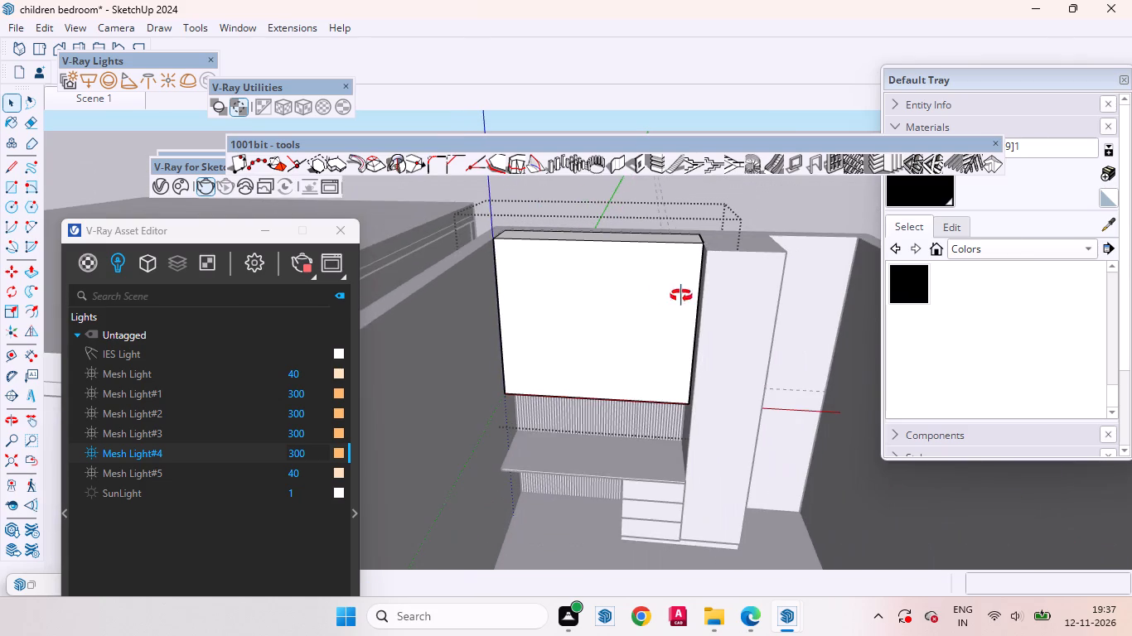
{"action": "middle_click_drag", "start_coordinate": [681, 296], "coordinate": [728, 277]}
{"action": "scroll", "coordinate": [685, 255], "scroll_direction": "up", "scroll_amount": 16}
{"action": "left_click", "coordinate": [694, 246]}
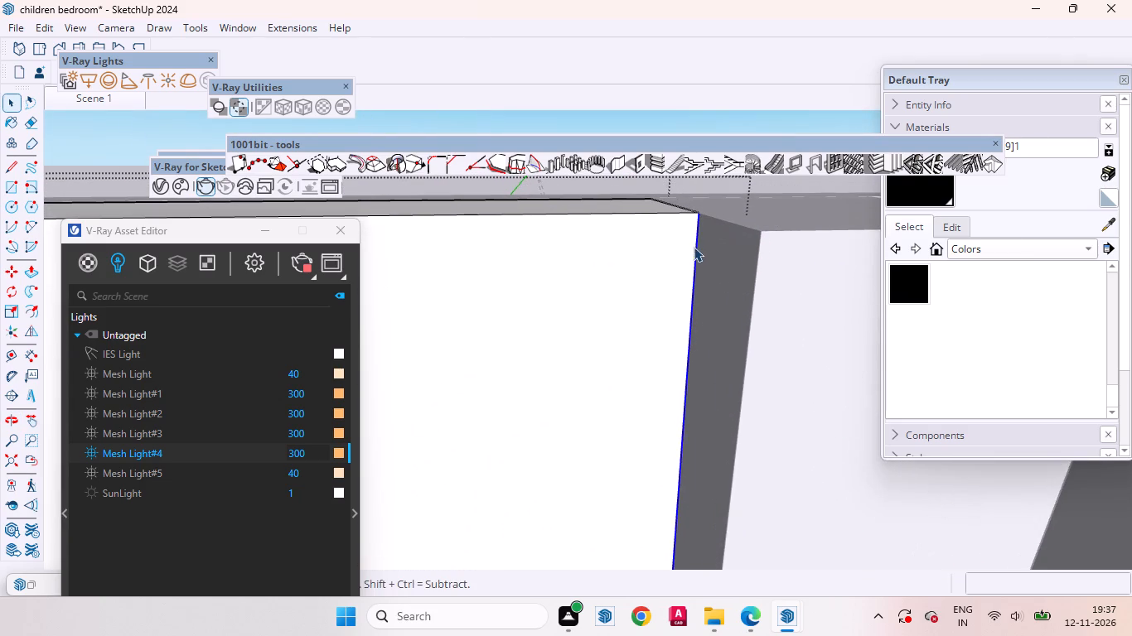
{"action": "key", "text": "m"}
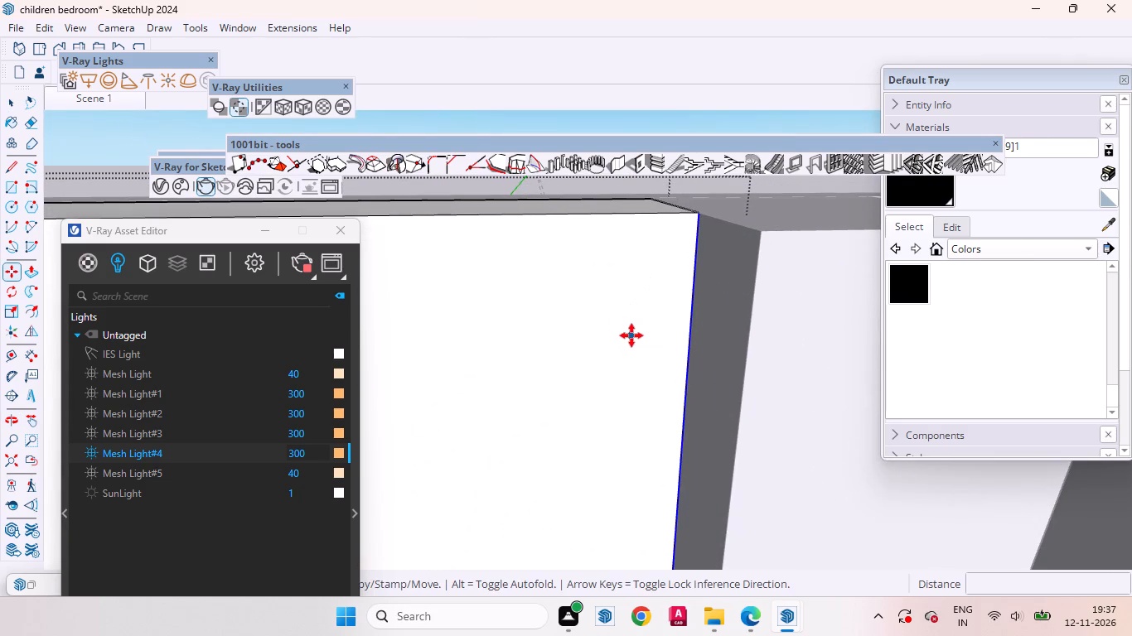
{"action": "left_click", "coordinate": [639, 335]}
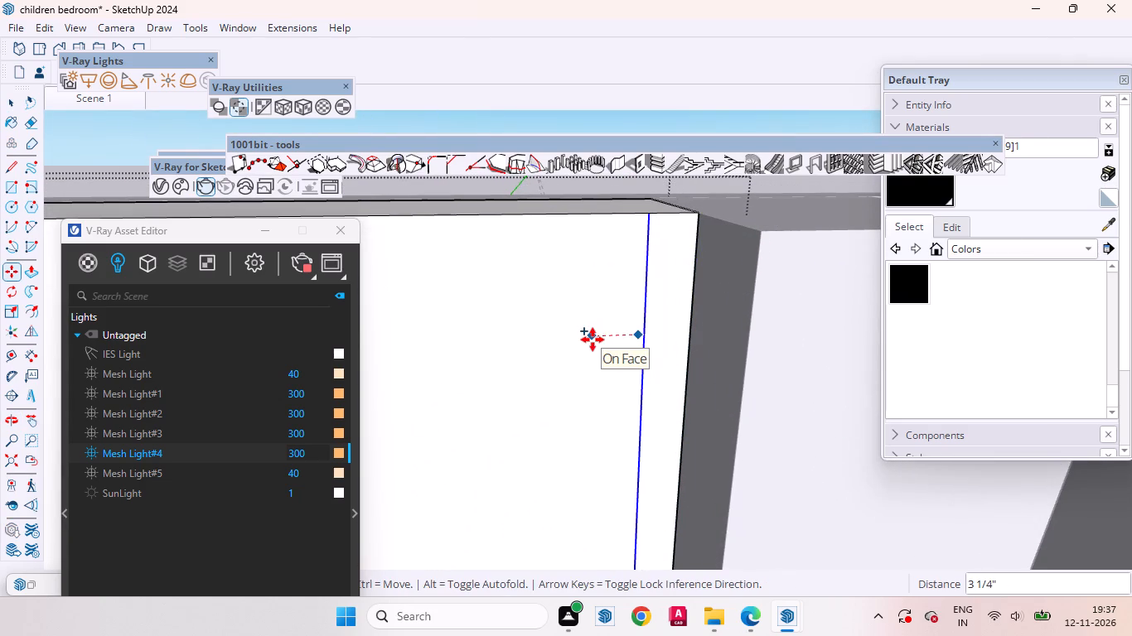
{"action": "type", "text": "3mm"}
{"action": "key", "text": "Return"}
{"action": "key", "text": "space"}
Push the 3 mm strip along the right side of the overhead cabinet's front back the same 18 mm and leave the group.
{"action": "scroll", "coordinate": [685, 190], "scroll_direction": "up", "scroll_amount": 17}
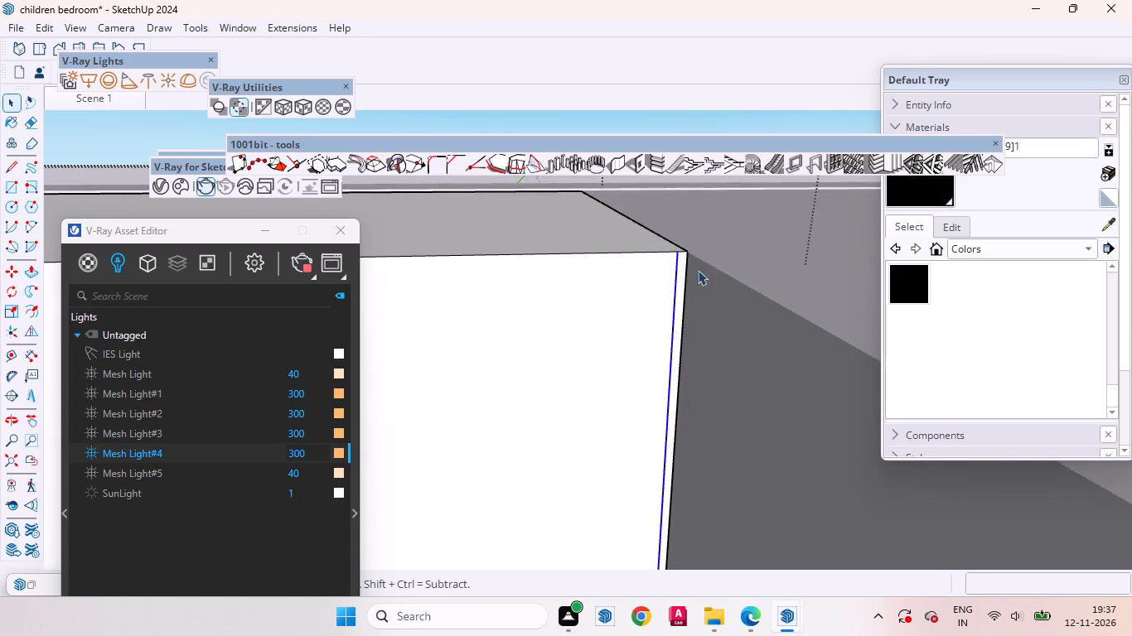
{"action": "scroll", "coordinate": [698, 270], "scroll_direction": "up", "scroll_amount": 11}
{"action": "left_click", "coordinate": [676, 263]}
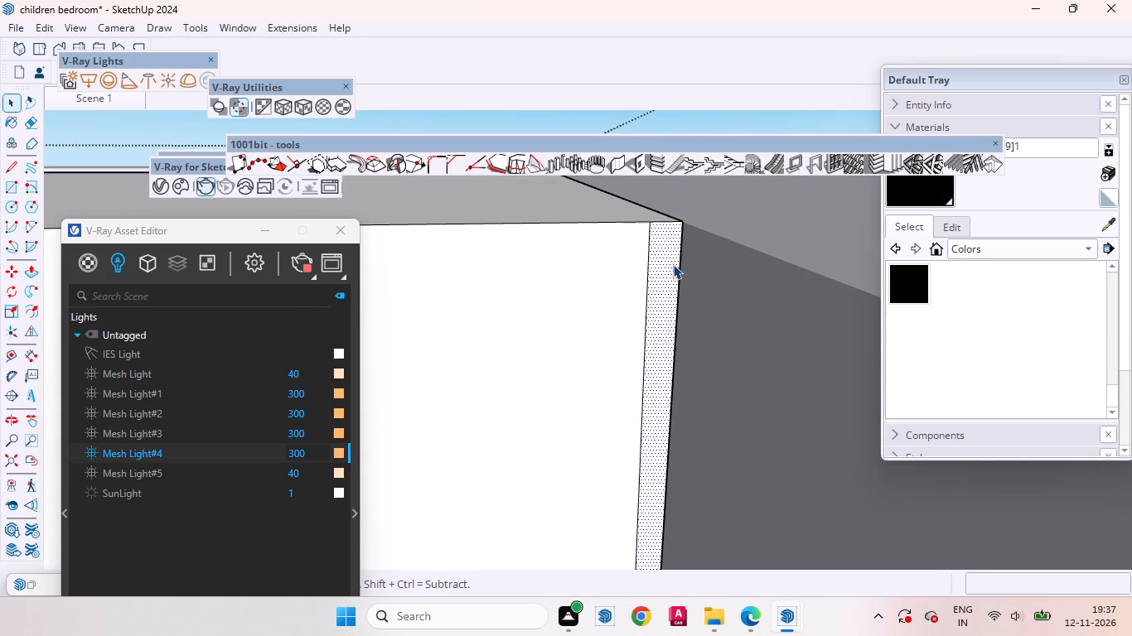
{"action": "key", "text": "p"}
{"action": "double_click", "coordinate": [673, 264]}
{"action": "key", "text": "space"}
{"action": "scroll", "coordinate": [702, 297], "scroll_direction": "down", "scroll_amount": 12}
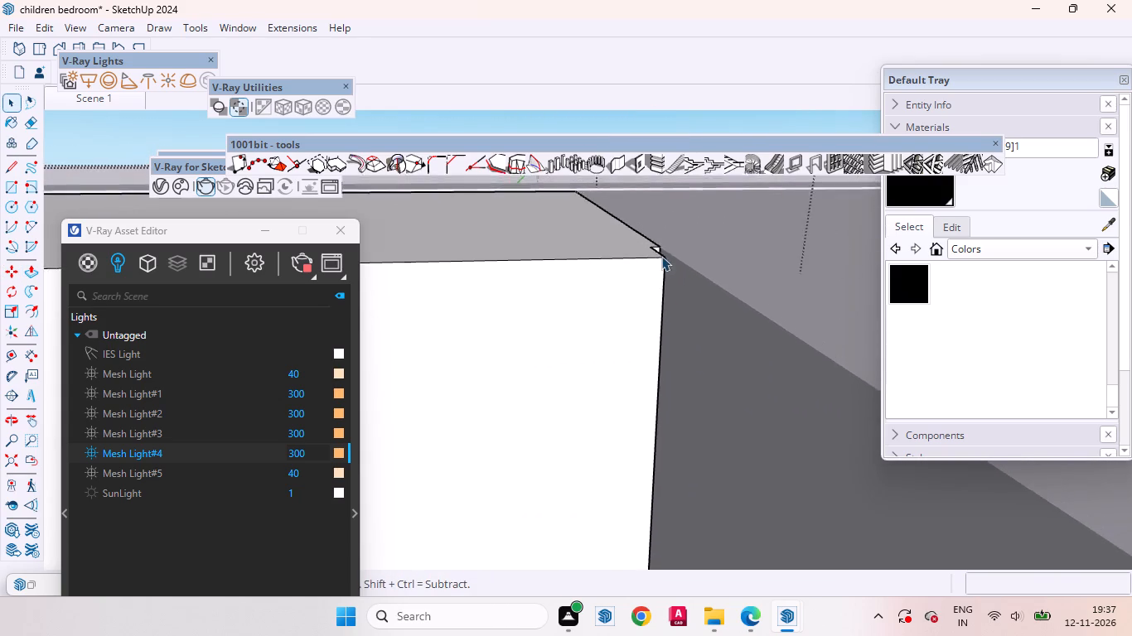
{"action": "scroll", "coordinate": [661, 256], "scroll_direction": "down", "scroll_amount": 20}
{"action": "scroll", "coordinate": [661, 256], "scroll_direction": "down", "scroll_amount": 15}
{"action": "scroll", "coordinate": [677, 249], "scroll_direction": "up", "scroll_amount": 1}
{"action": "scroll", "coordinate": [680, 255], "scroll_direction": "down", "scroll_amount": 1}
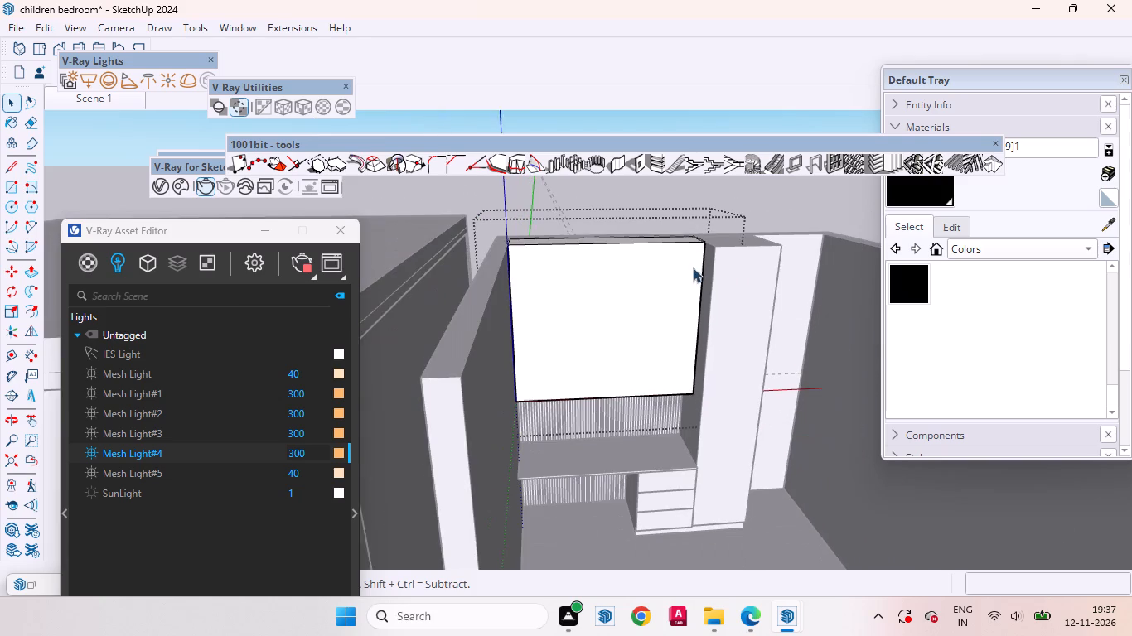
{"action": "scroll", "coordinate": [628, 363], "scroll_direction": "down", "scroll_amount": 7}
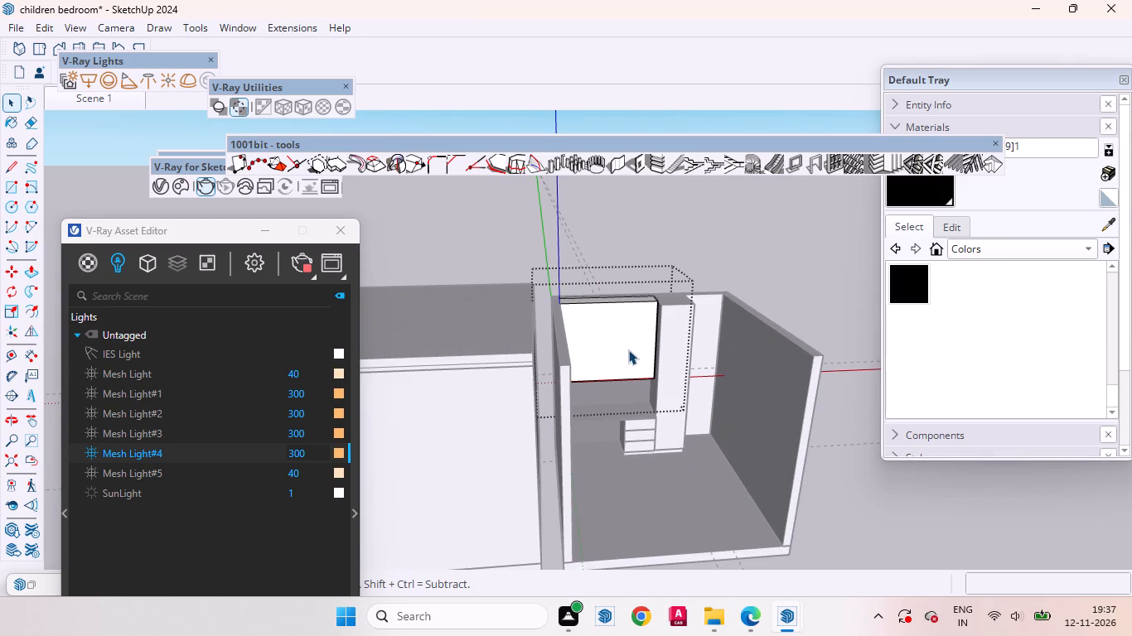
{"action": "middle_click_drag", "start_coordinate": [602, 349], "coordinate": [554, 252]}
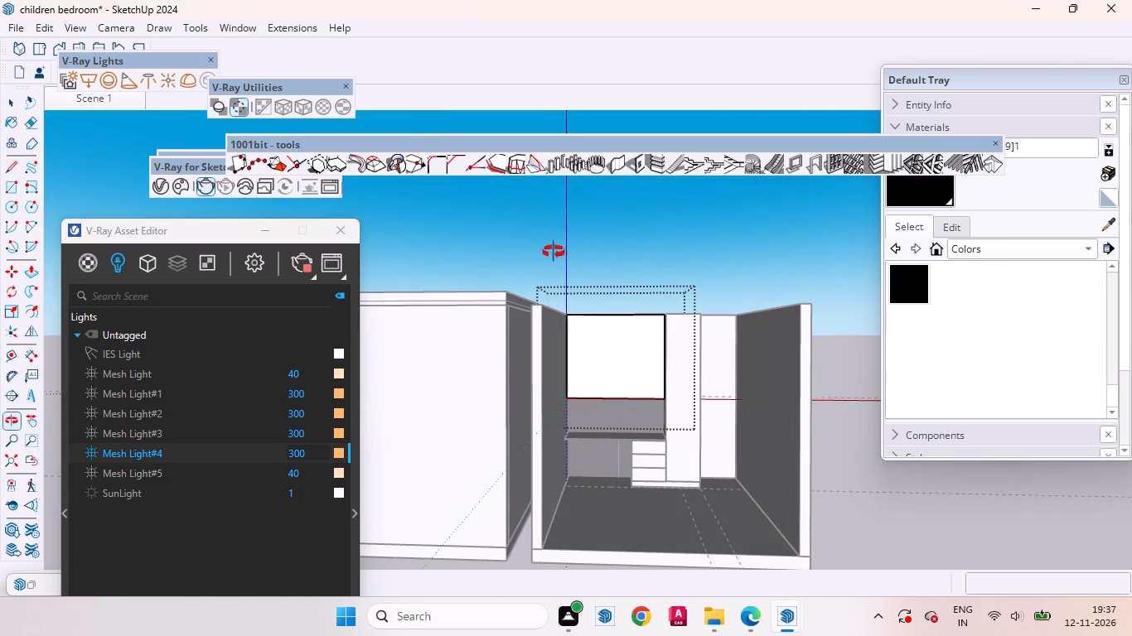
{"action": "middle_click_drag", "start_coordinate": [554, 252], "coordinate": [554, 252]}
{"action": "scroll", "coordinate": [646, 385], "scroll_direction": "up", "scroll_amount": 3}
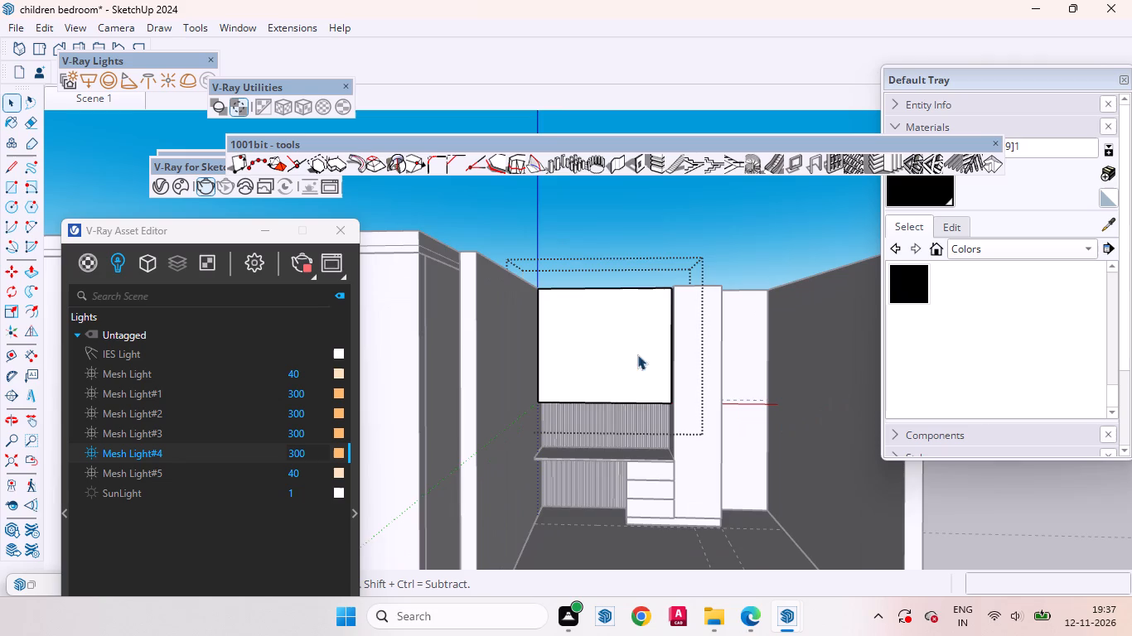
{"action": "left_click", "coordinate": [644, 242]}
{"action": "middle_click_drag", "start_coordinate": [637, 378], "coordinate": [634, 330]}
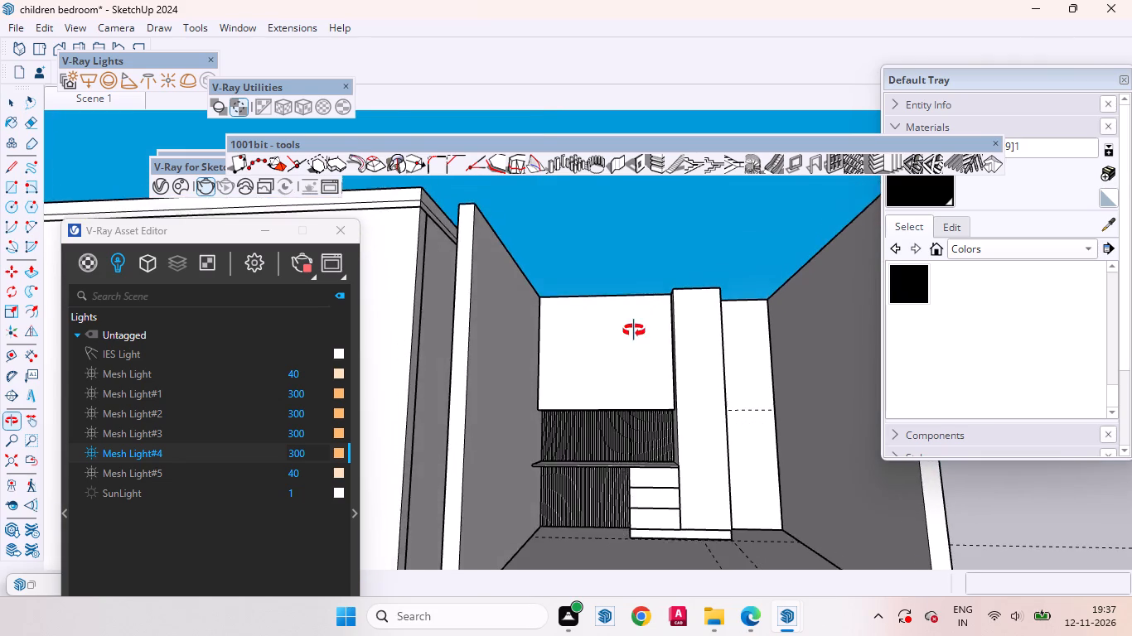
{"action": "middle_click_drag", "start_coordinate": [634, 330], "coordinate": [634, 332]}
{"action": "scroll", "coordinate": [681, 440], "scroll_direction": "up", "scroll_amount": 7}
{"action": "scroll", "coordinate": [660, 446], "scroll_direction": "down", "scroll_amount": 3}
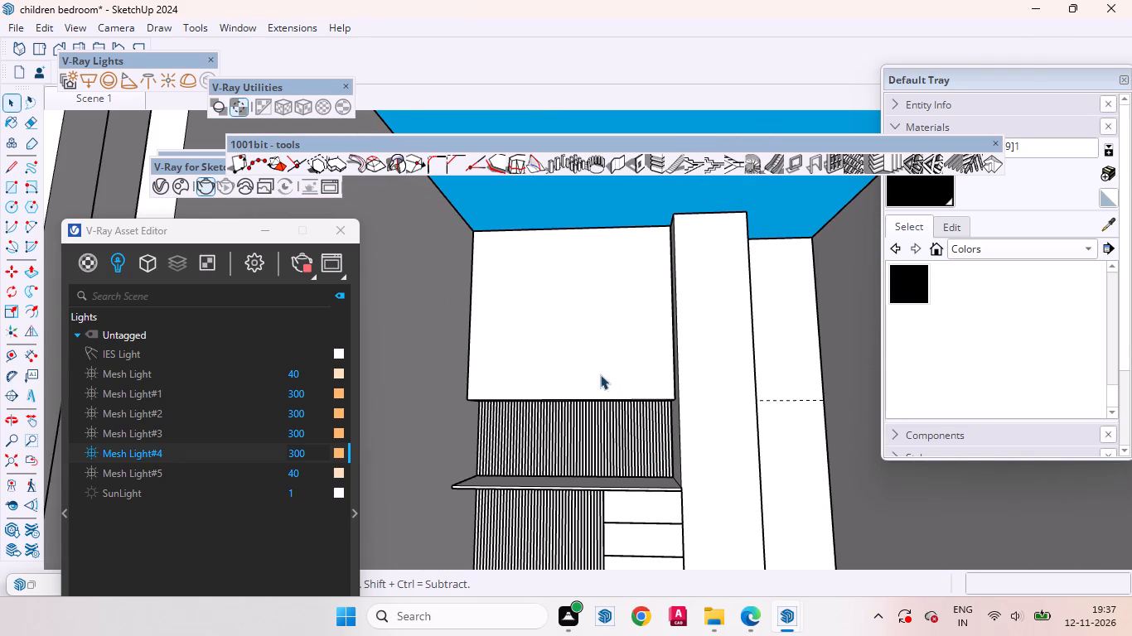
Inside the overhead cabinet's group, push the main front face between the side strips back by 1.
{"action": "middle_click_drag", "start_coordinate": [597, 364], "coordinate": [722, 613]}
{"action": "scroll", "coordinate": [649, 317], "scroll_direction": "up", "scroll_amount": 3}
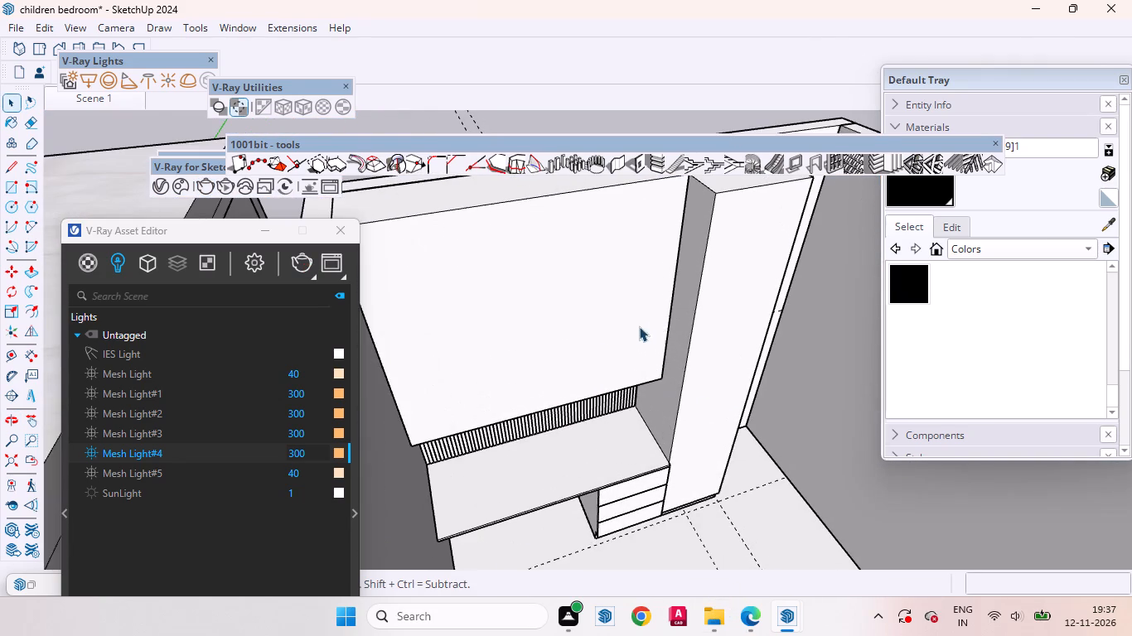
{"action": "middle_click_drag", "start_coordinate": [744, 388], "coordinate": [888, 460]}
{"action": "scroll", "coordinate": [636, 377], "scroll_direction": "down", "scroll_amount": 5}
{"action": "left_click", "coordinate": [637, 319]}
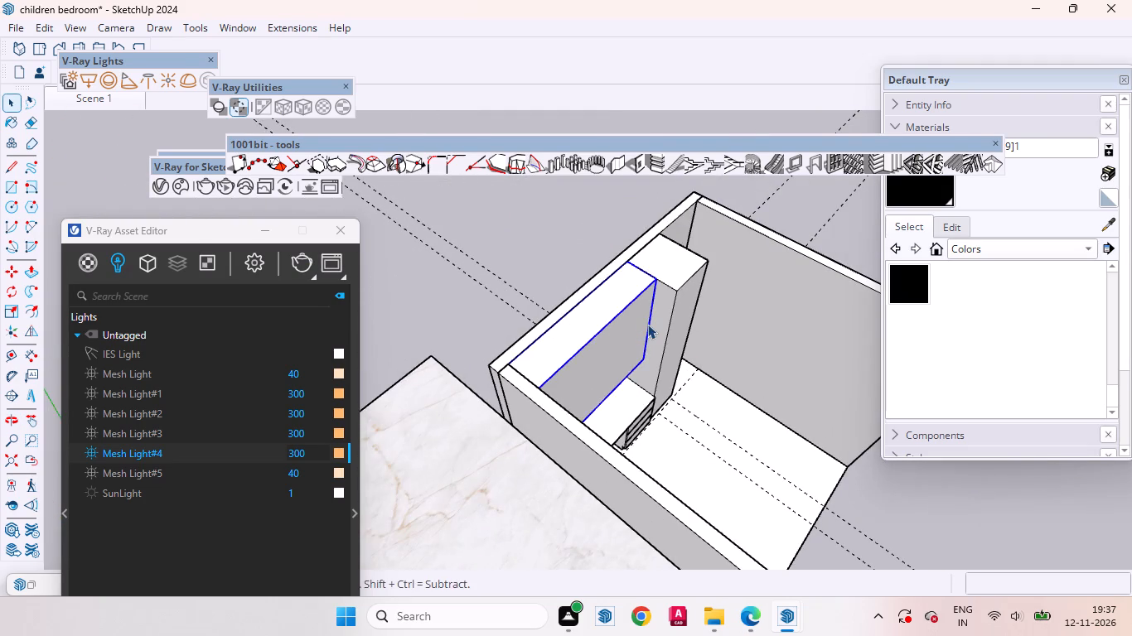
{"action": "scroll", "coordinate": [647, 324], "scroll_direction": "up", "scroll_amount": 7}
{"action": "double_click", "coordinate": [621, 336]}
{"action": "left_click", "coordinate": [614, 361]}
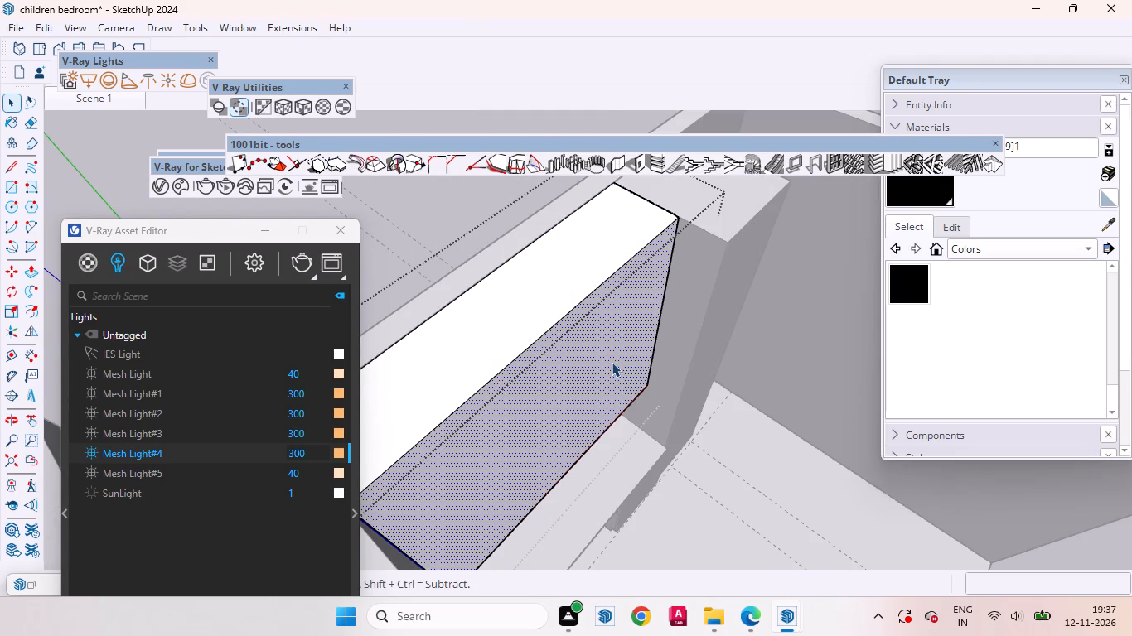
{"action": "key", "text": "p"}
{"action": "left_click", "coordinate": [612, 362]}
{"action": "key", "text": "1"}
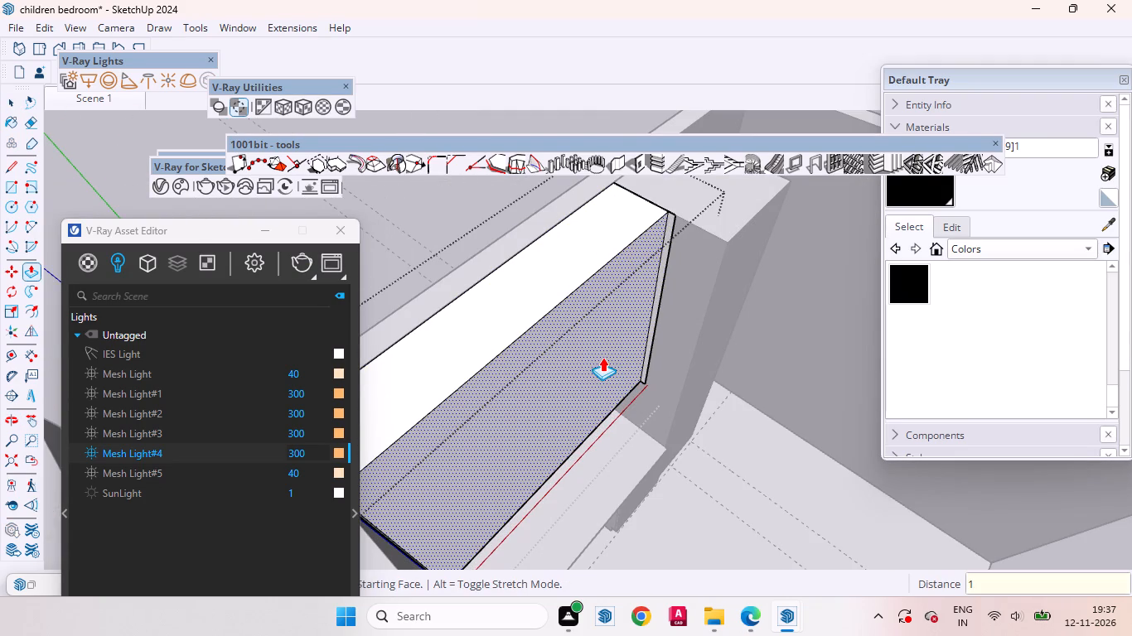
{"action": "key", "text": "Return"}
{"action": "key", "text": "space"}
Push the 3 mm strip along the right side of the overhead cabinet's front back about 11/16".
{"action": "scroll", "coordinate": [672, 188], "scroll_direction": "up", "scroll_amount": 10}
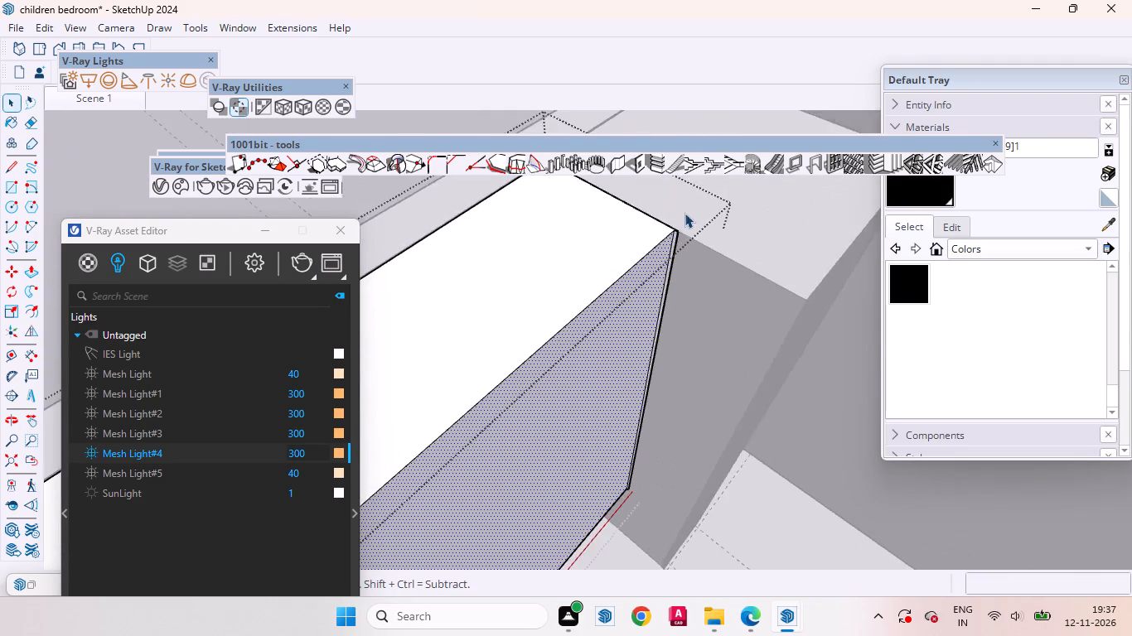
{"action": "scroll", "coordinate": [685, 213], "scroll_direction": "up", "scroll_amount": 17}
{"action": "middle_click_drag", "start_coordinate": [675, 279], "coordinate": [541, 271]}
{"action": "scroll", "coordinate": [634, 289], "scroll_direction": "up", "scroll_amount": 6}
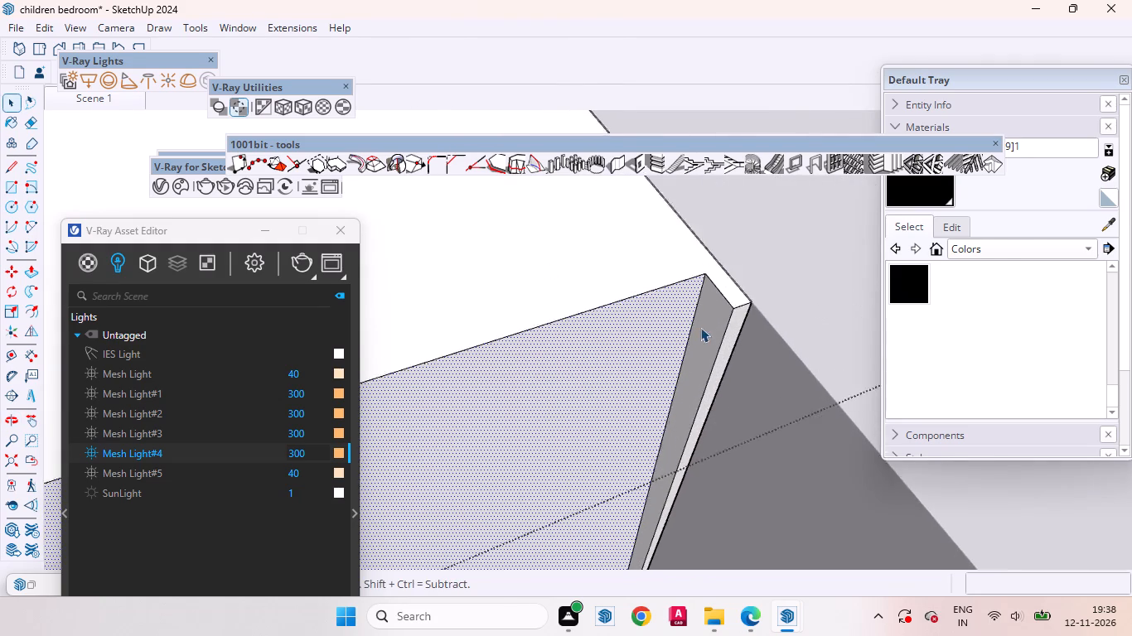
{"action": "scroll", "coordinate": [700, 327], "scroll_direction": "up", "scroll_amount": 2}
{"action": "left_click", "coordinate": [749, 320]}
{"action": "key", "text": "p"}
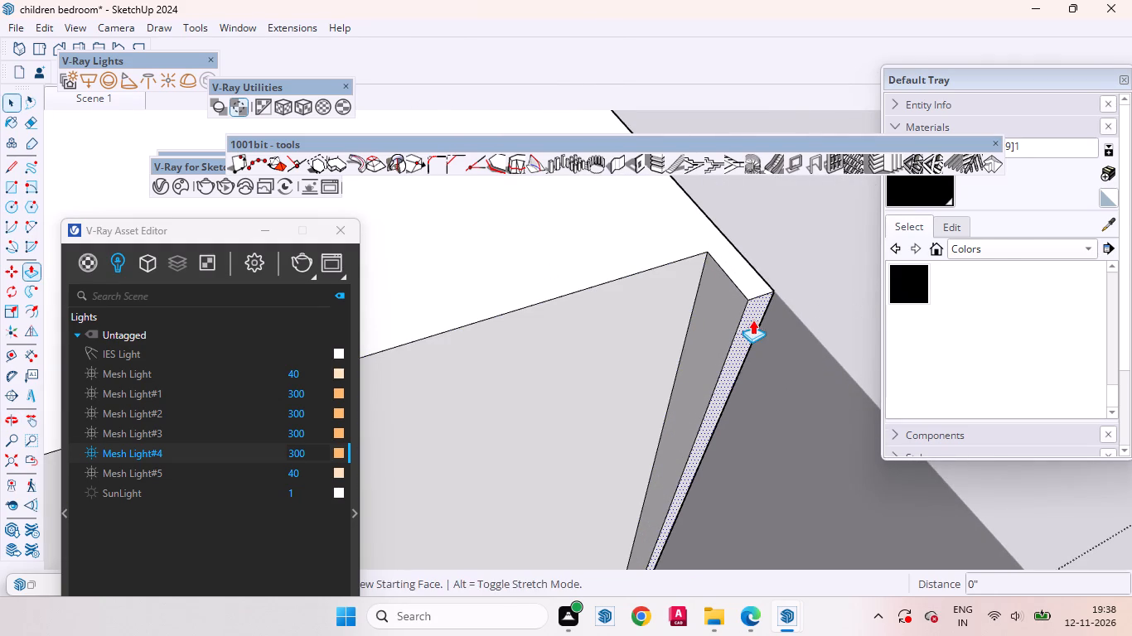
{"action": "left_click", "coordinate": [752, 320]}
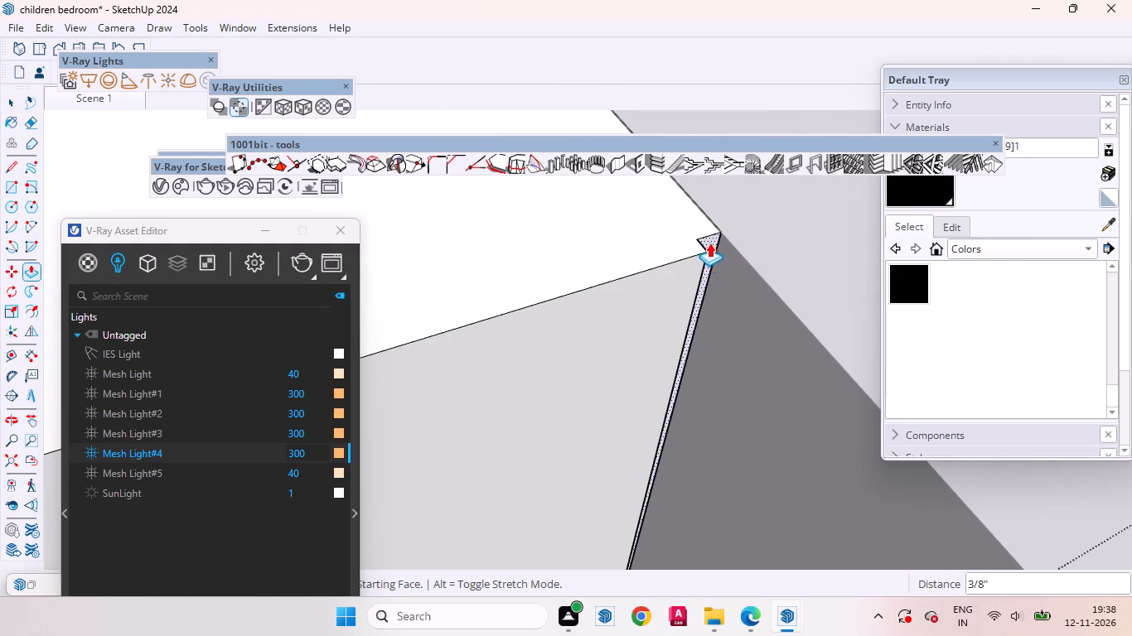
{"action": "left_click", "coordinate": [686, 209]}
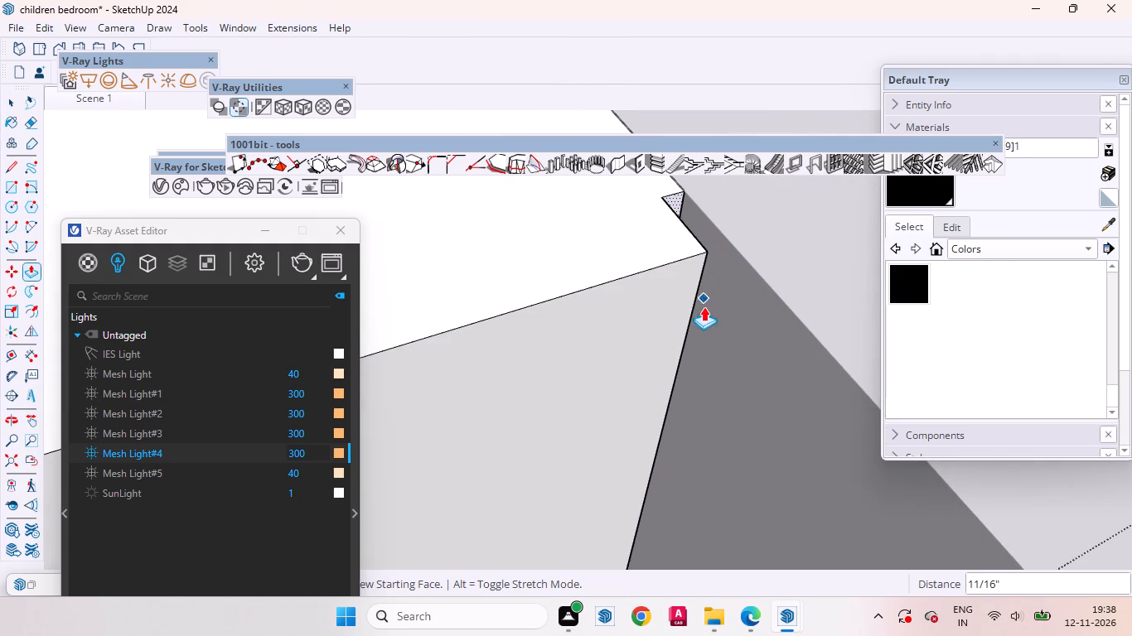
Push the 3 mm strip along the left side of the overhead cabinet's front back the same 11/16" and leave the group.
{"action": "scroll", "coordinate": [729, 310], "scroll_direction": "down", "scroll_amount": 20}
{"action": "scroll", "coordinate": [766, 275], "scroll_direction": "up", "scroll_amount": 1}
{"action": "scroll", "coordinate": [748, 277], "scroll_direction": "down", "scroll_amount": 10}
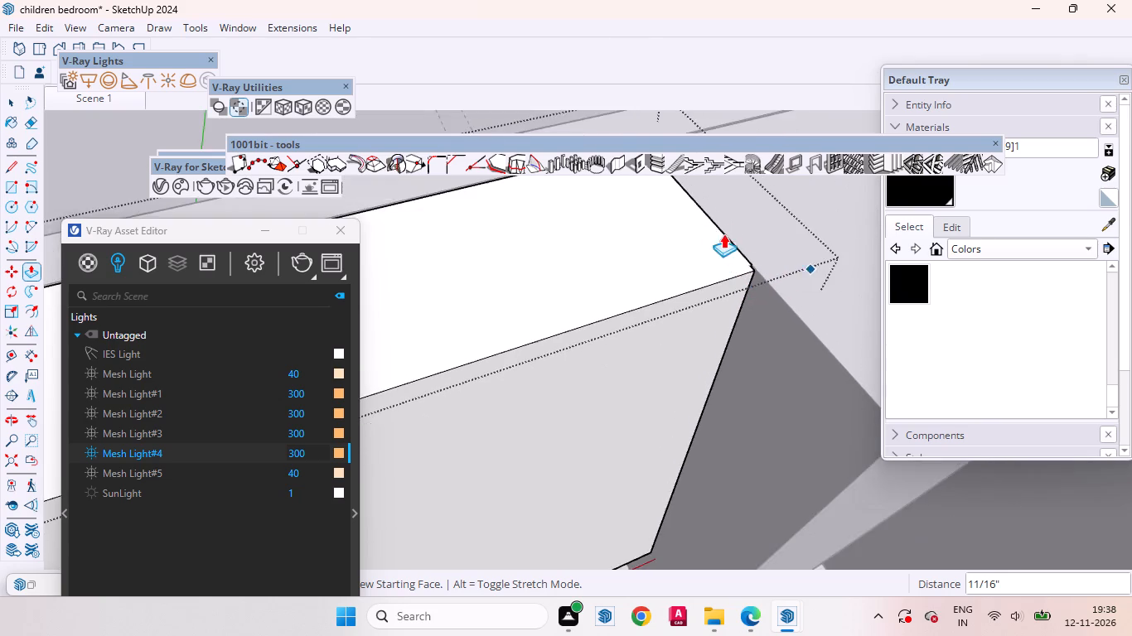
{"action": "scroll", "coordinate": [723, 234], "scroll_direction": "down", "scroll_amount": 11}
{"action": "scroll", "coordinate": [781, 251], "scroll_direction": "up", "scroll_amount": 1}
{"action": "scroll", "coordinate": [801, 259], "scroll_direction": "down", "scroll_amount": 1}
{"action": "scroll", "coordinate": [796, 326], "scroll_direction": "down", "scroll_amount": 10}
{"action": "scroll", "coordinate": [623, 330], "scroll_direction": "up", "scroll_amount": 3}
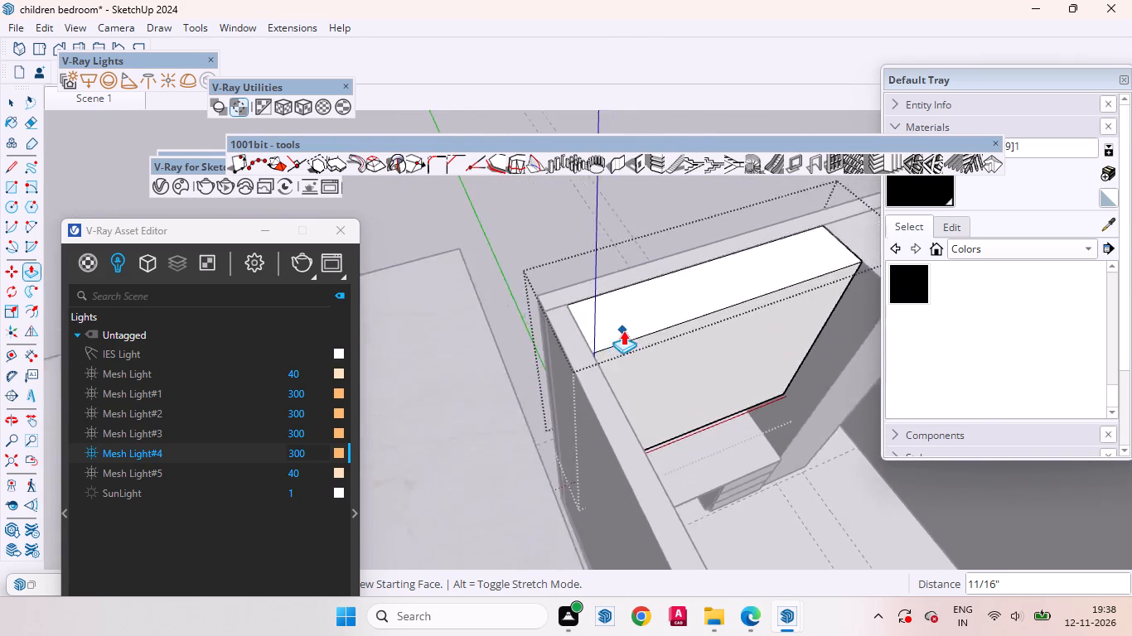
{"action": "scroll", "coordinate": [623, 330], "scroll_direction": "up", "scroll_amount": 11}
{"action": "middle_click_drag", "start_coordinate": [641, 402], "coordinate": [552, 390]}
{"action": "scroll", "coordinate": [738, 375], "scroll_direction": "down", "scroll_amount": 10}
{"action": "scroll", "coordinate": [671, 355], "scroll_direction": "up", "scroll_amount": 4}
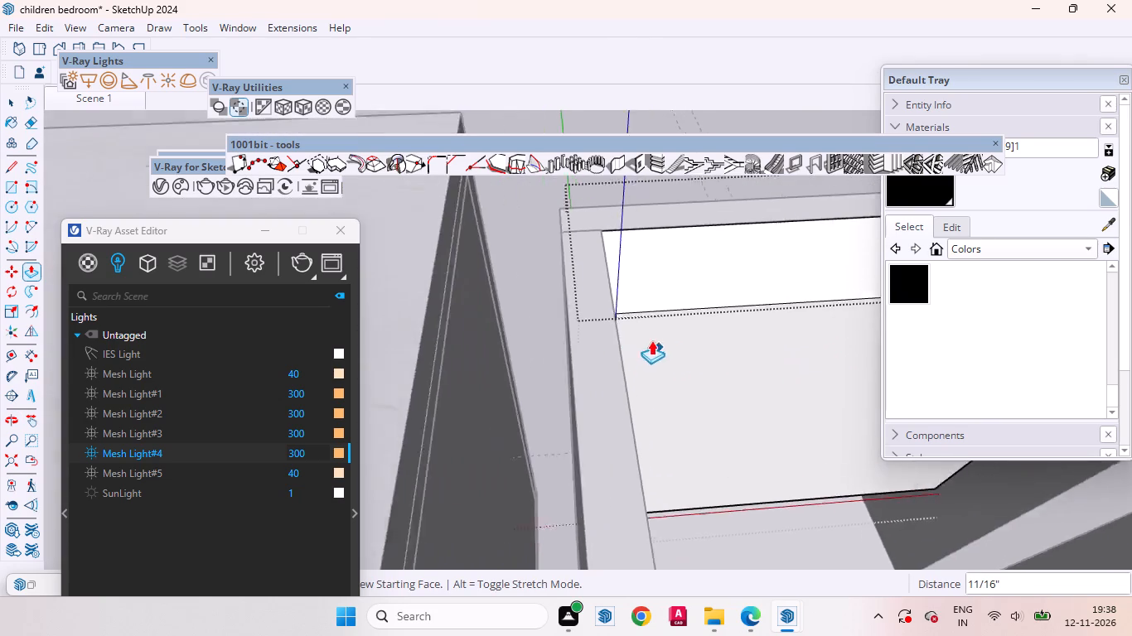
{"action": "scroll", "coordinate": [651, 340], "scroll_direction": "up", "scroll_amount": 6}
{"action": "key", "text": "space"}
{"action": "scroll", "coordinate": [639, 305], "scroll_direction": "up", "scroll_amount": 18}
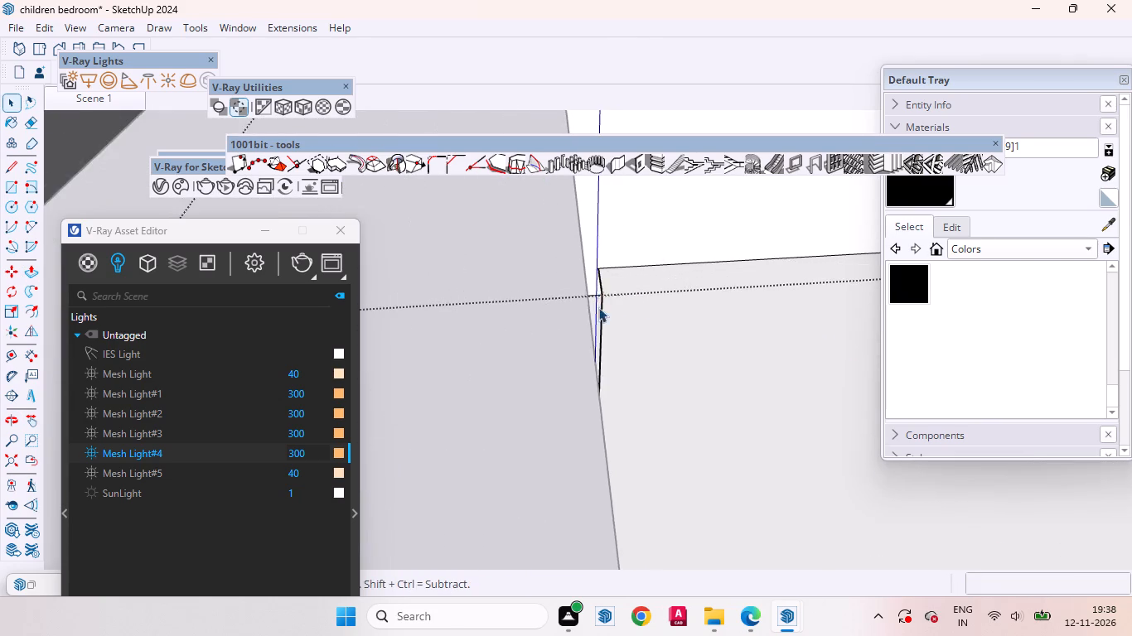
{"action": "scroll", "coordinate": [598, 307], "scroll_direction": "up", "scroll_amount": 7}
{"action": "left_click", "coordinate": [597, 296]}
{"action": "key", "text": "p"}
{"action": "double_click", "coordinate": [597, 296]}
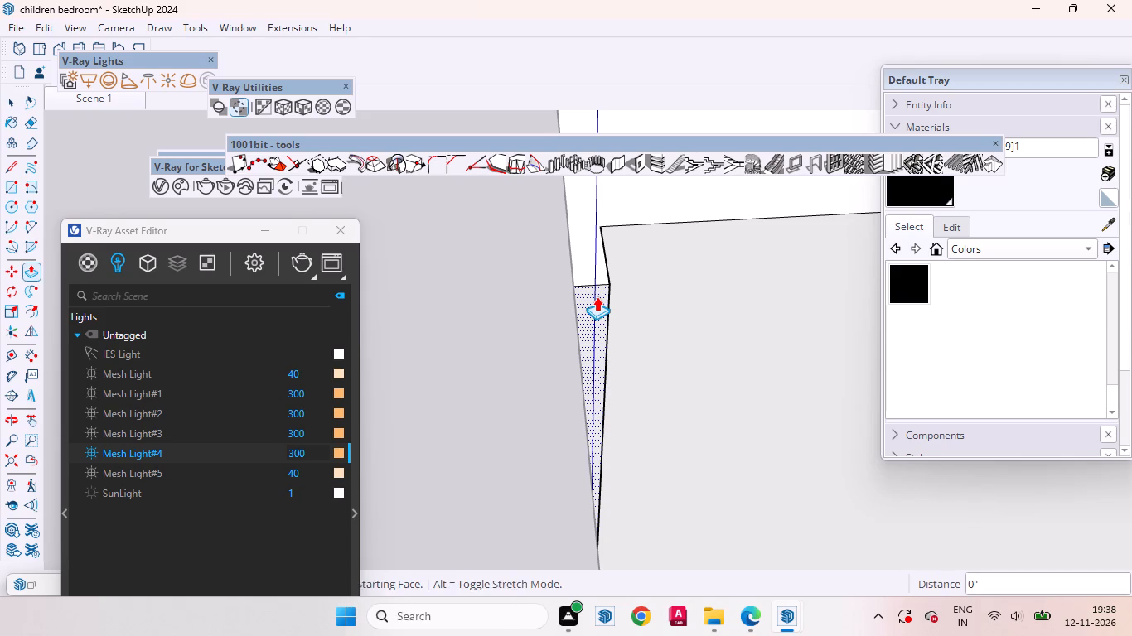
{"action": "key", "text": "space"}
{"action": "scroll", "coordinate": [608, 363], "scroll_direction": "down", "scroll_amount": 16}
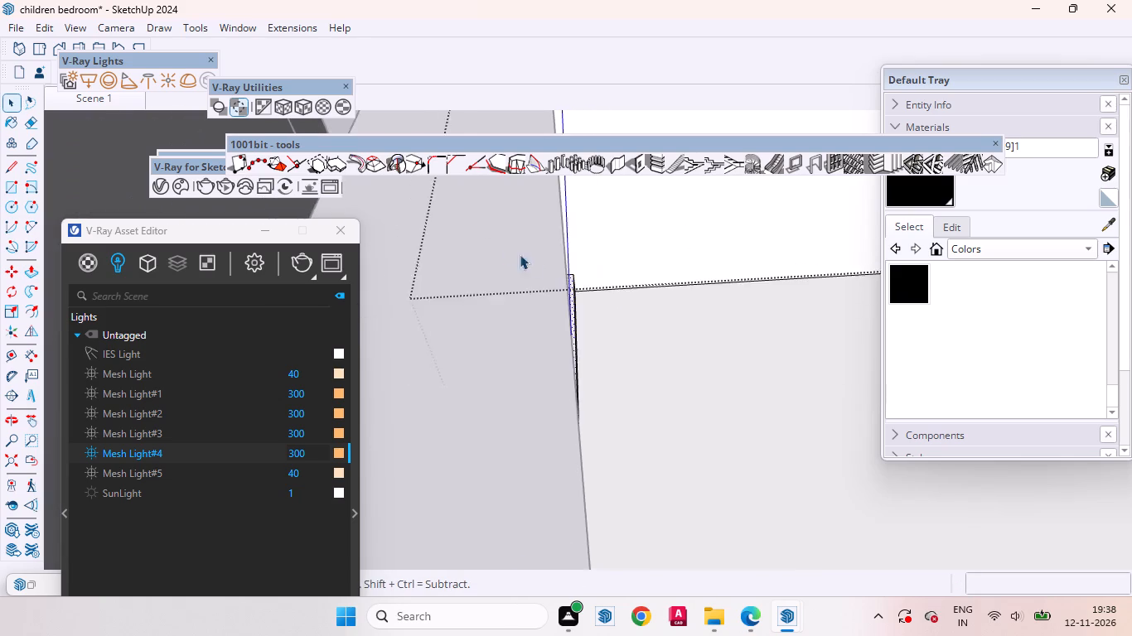
{"action": "scroll", "coordinate": [520, 254], "scroll_direction": "down", "scroll_amount": 20}
{"action": "scroll", "coordinate": [520, 254], "scroll_direction": "down", "scroll_amount": 9}
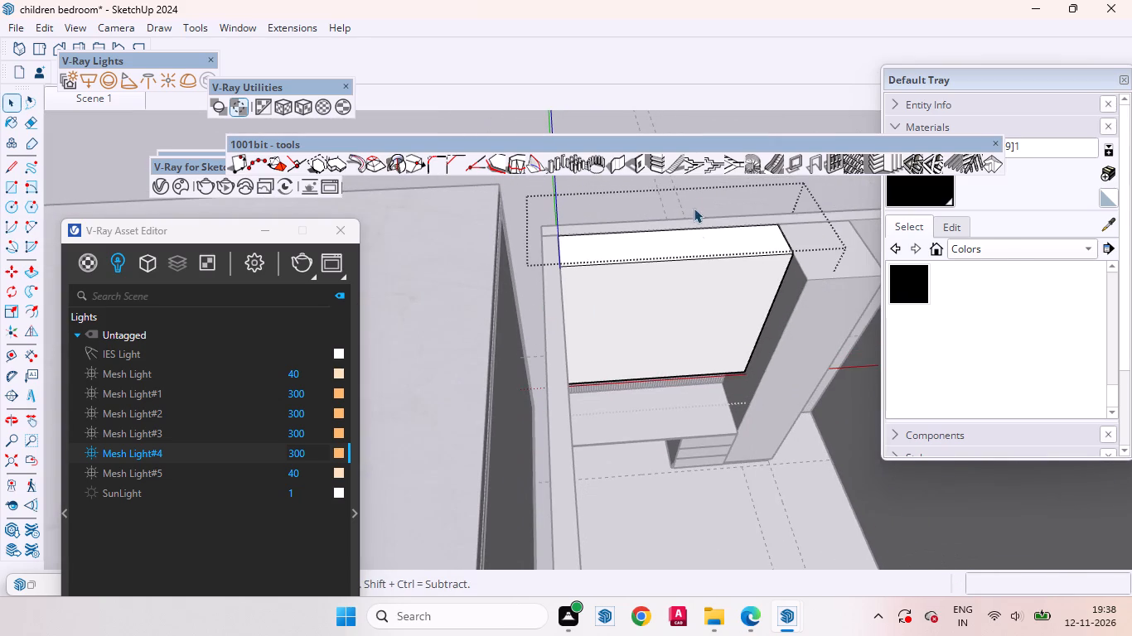
{"action": "left_click", "coordinate": [685, 190]}
{"action": "left_click", "coordinate": [596, 192]}
{"action": "left_click", "coordinate": [622, 194]}
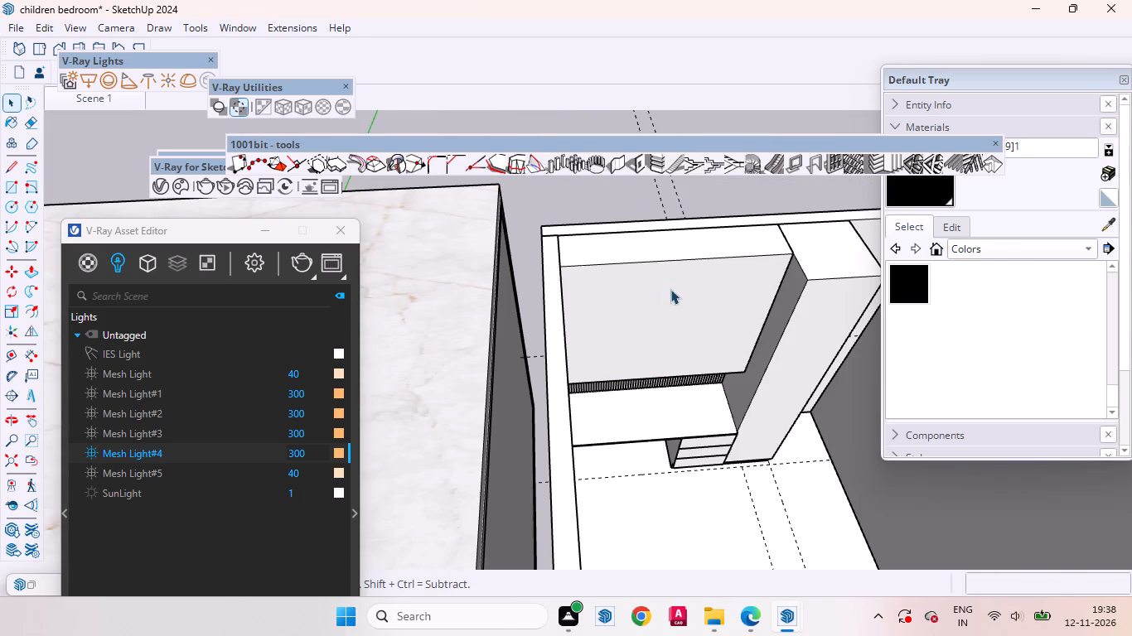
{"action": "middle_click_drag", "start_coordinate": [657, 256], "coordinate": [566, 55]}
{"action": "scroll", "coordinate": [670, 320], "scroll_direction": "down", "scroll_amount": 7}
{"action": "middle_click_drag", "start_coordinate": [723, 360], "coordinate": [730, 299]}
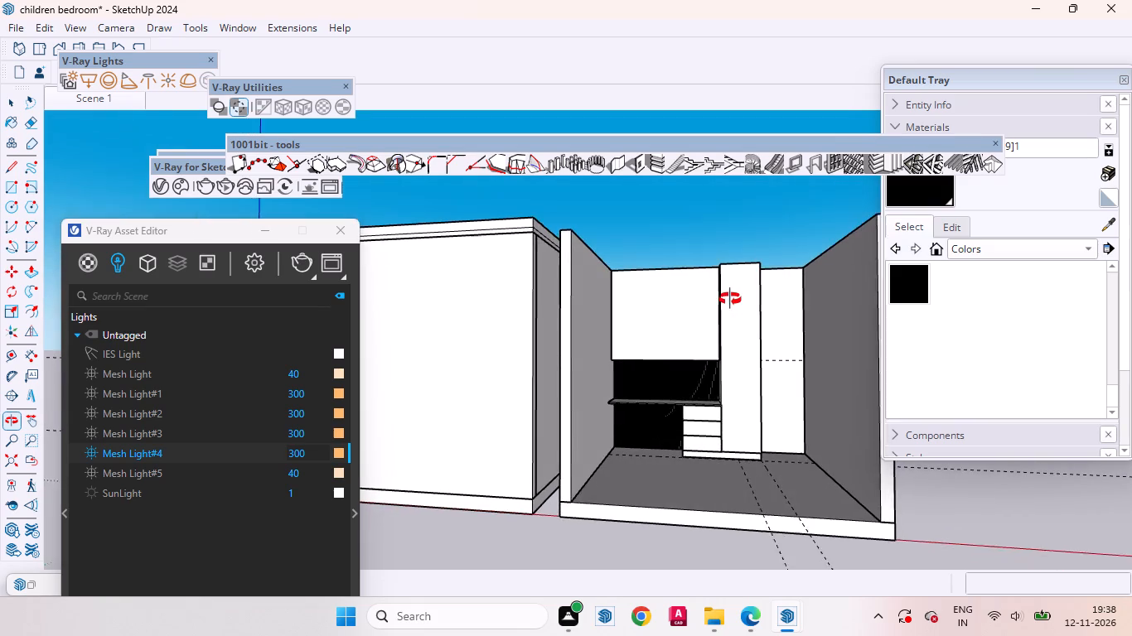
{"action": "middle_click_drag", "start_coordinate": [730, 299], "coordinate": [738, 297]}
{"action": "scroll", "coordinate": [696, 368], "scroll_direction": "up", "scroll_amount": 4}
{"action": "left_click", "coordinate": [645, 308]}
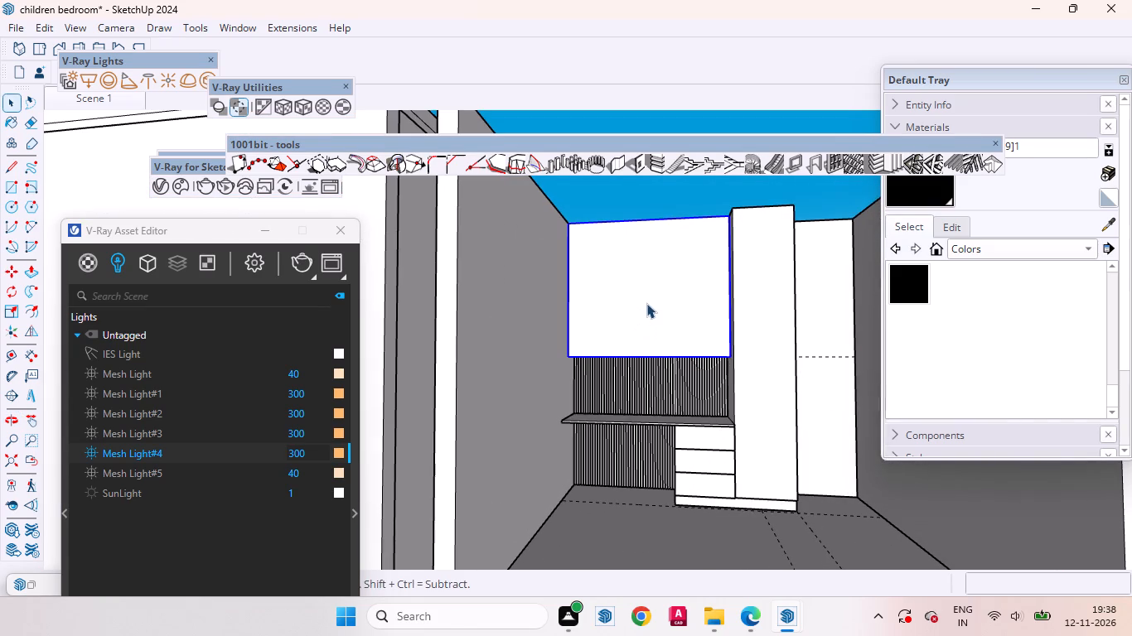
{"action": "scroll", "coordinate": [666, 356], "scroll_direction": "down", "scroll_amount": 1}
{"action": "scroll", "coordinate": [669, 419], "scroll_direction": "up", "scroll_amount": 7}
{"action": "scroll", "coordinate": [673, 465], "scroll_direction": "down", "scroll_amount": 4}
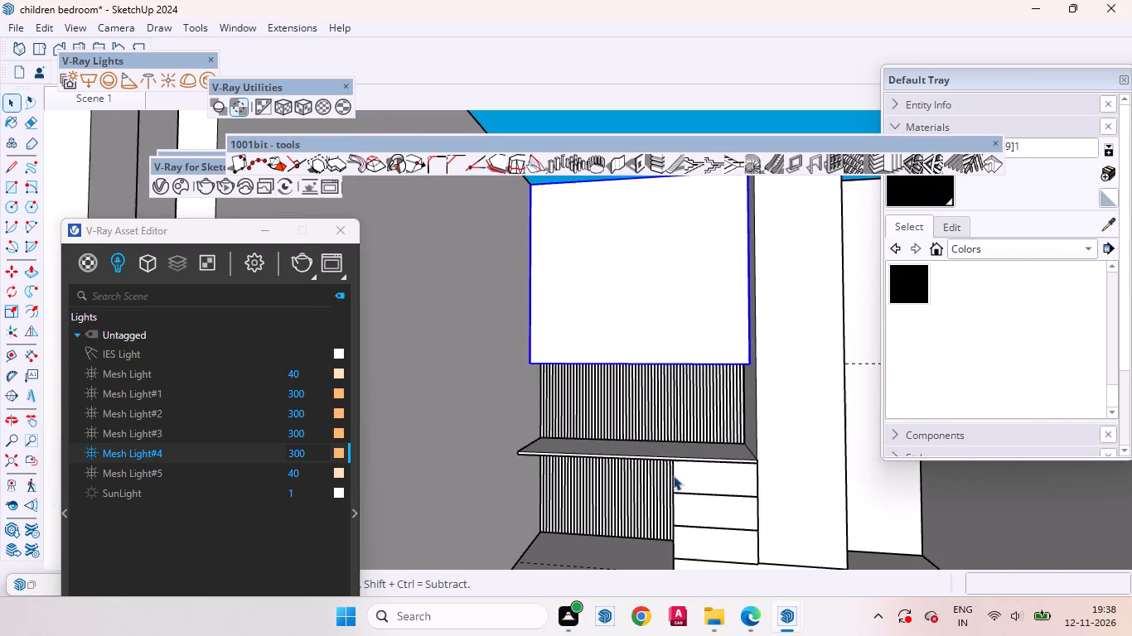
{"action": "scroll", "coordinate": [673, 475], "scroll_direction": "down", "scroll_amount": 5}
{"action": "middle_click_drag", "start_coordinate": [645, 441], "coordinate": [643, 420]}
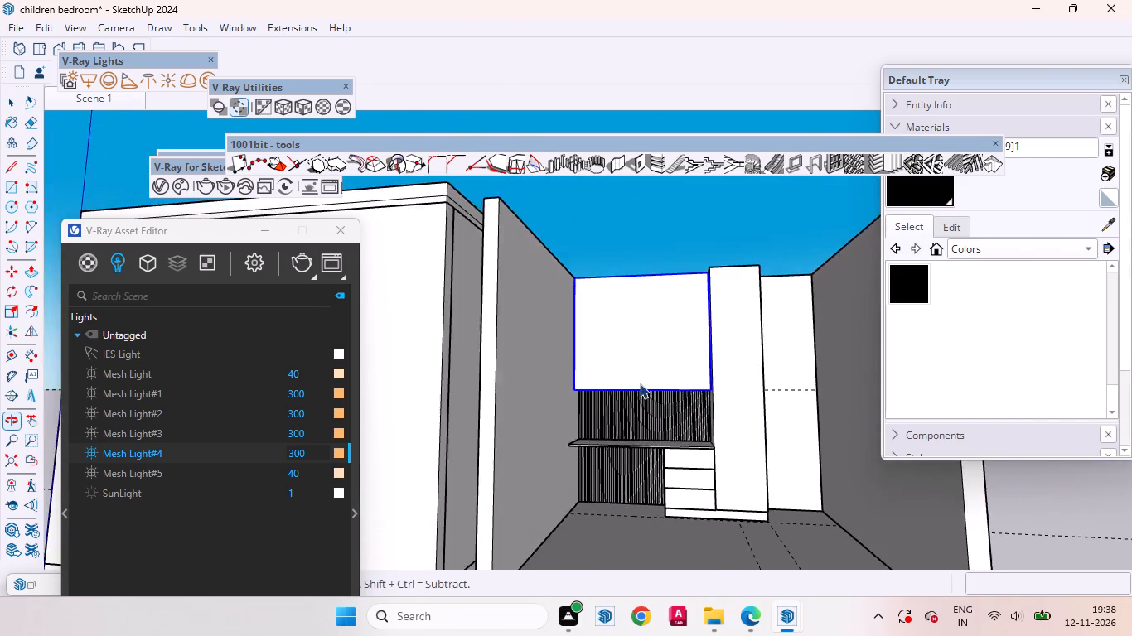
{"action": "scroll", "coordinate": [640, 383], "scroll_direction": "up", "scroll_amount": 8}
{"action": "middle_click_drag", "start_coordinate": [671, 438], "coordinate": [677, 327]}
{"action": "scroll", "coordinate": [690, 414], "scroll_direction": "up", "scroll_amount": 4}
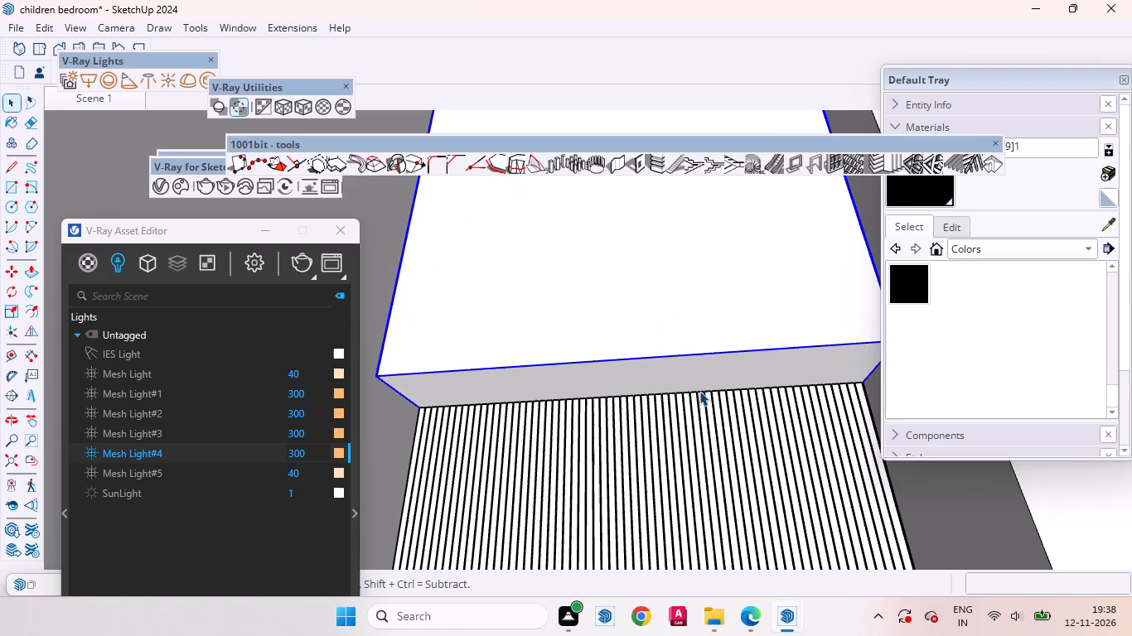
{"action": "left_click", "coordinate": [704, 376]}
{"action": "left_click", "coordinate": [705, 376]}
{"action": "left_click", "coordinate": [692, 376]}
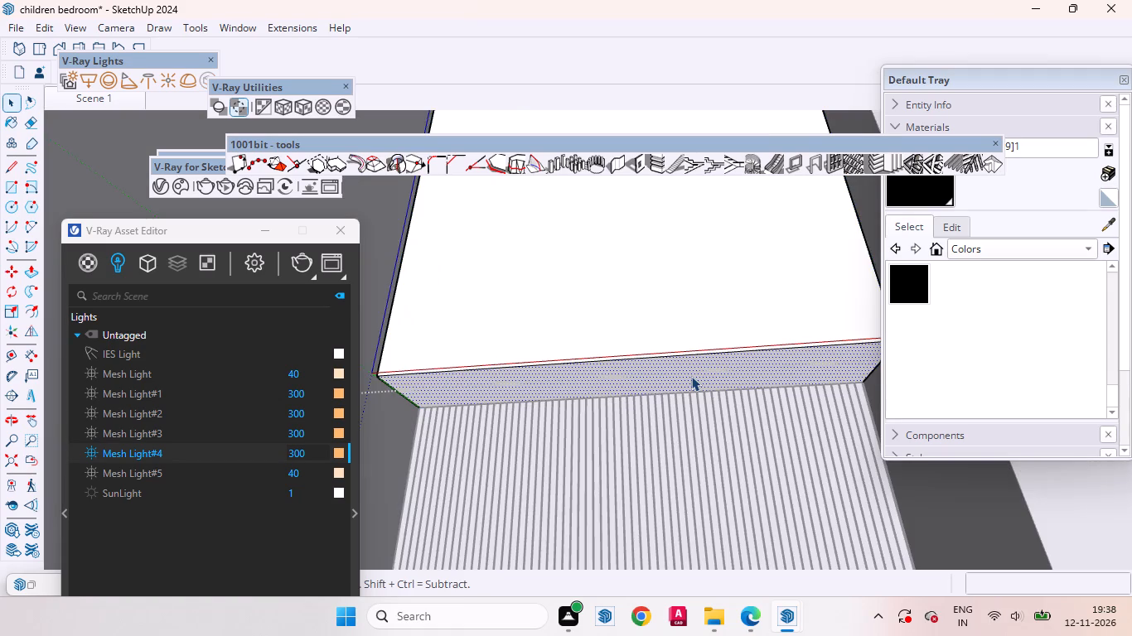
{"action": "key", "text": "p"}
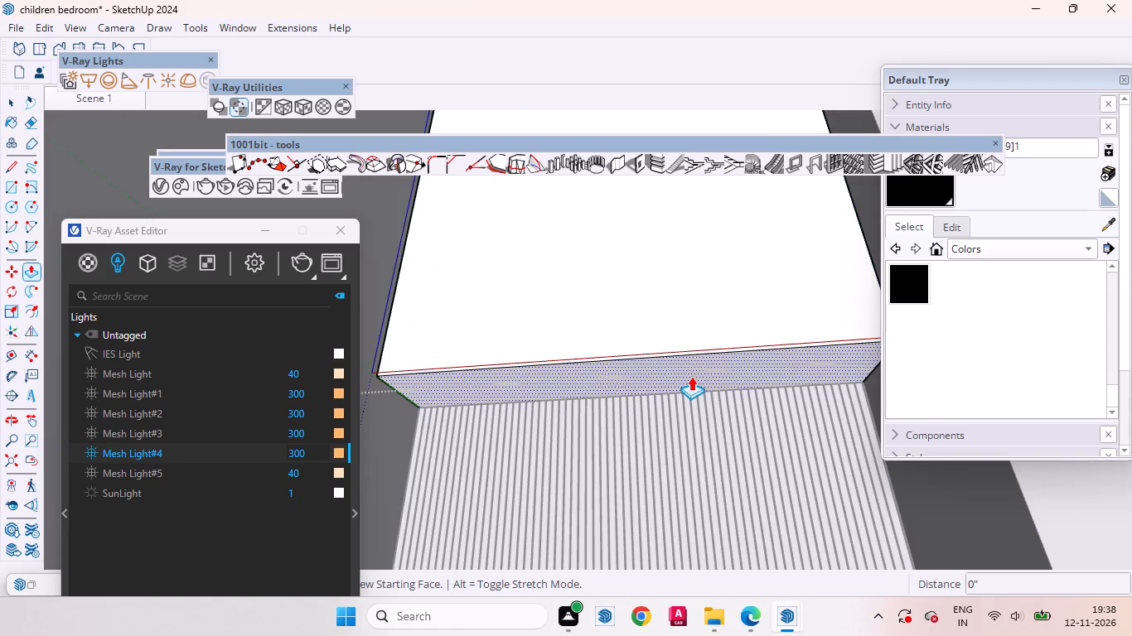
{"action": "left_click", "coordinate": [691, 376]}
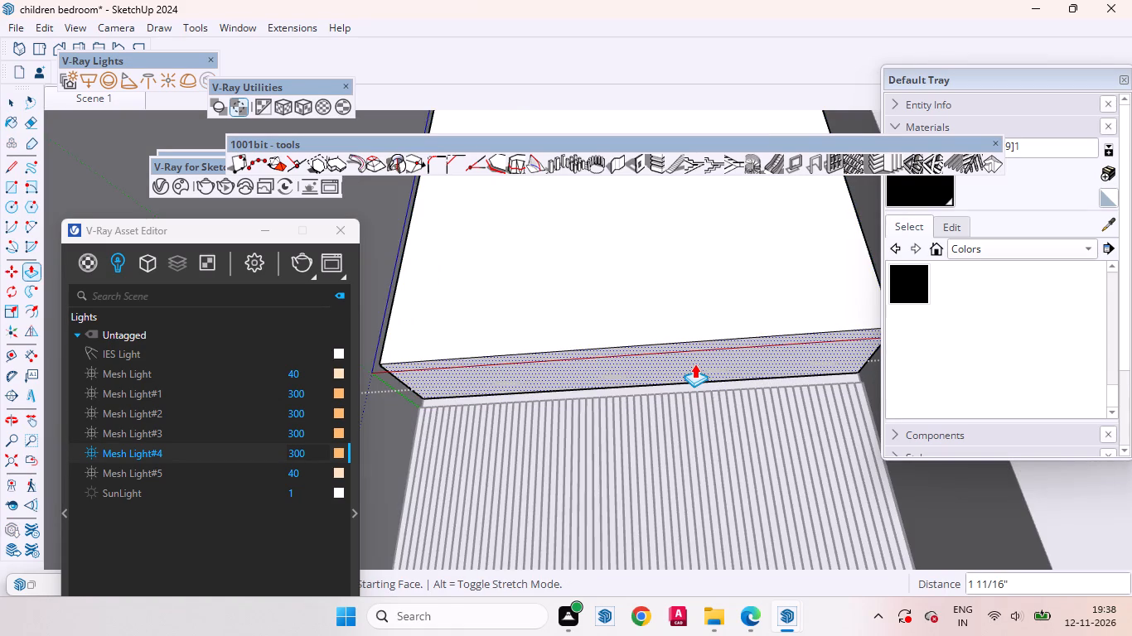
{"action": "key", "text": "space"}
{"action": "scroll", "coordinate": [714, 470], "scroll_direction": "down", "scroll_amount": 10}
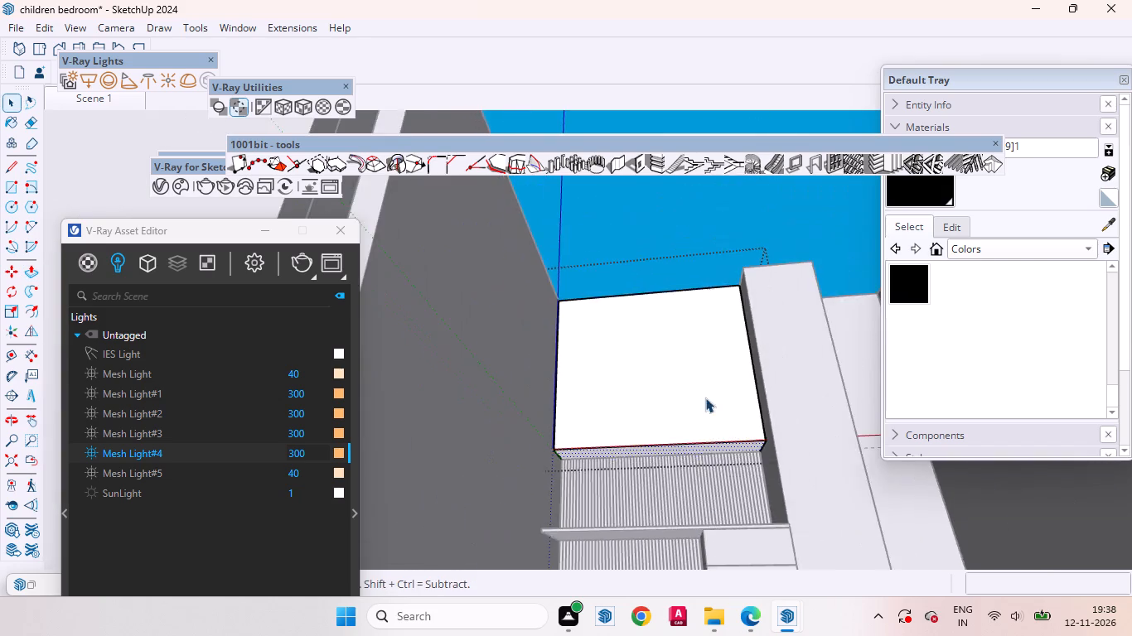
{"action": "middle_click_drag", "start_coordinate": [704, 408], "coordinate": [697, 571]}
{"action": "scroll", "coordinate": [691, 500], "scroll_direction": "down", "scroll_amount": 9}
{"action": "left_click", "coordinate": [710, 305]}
Inside the overhead cabinet's group, divide the front face's bottom edge into 3 equal segments.
{"action": "middle_click_drag", "start_coordinate": [688, 426], "coordinate": [755, 399]}
{"action": "scroll", "coordinate": [626, 439], "scroll_direction": "up", "scroll_amount": 3}
{"action": "triple_click", "coordinate": [680, 434]}
{"action": "left_click", "coordinate": [688, 434]}
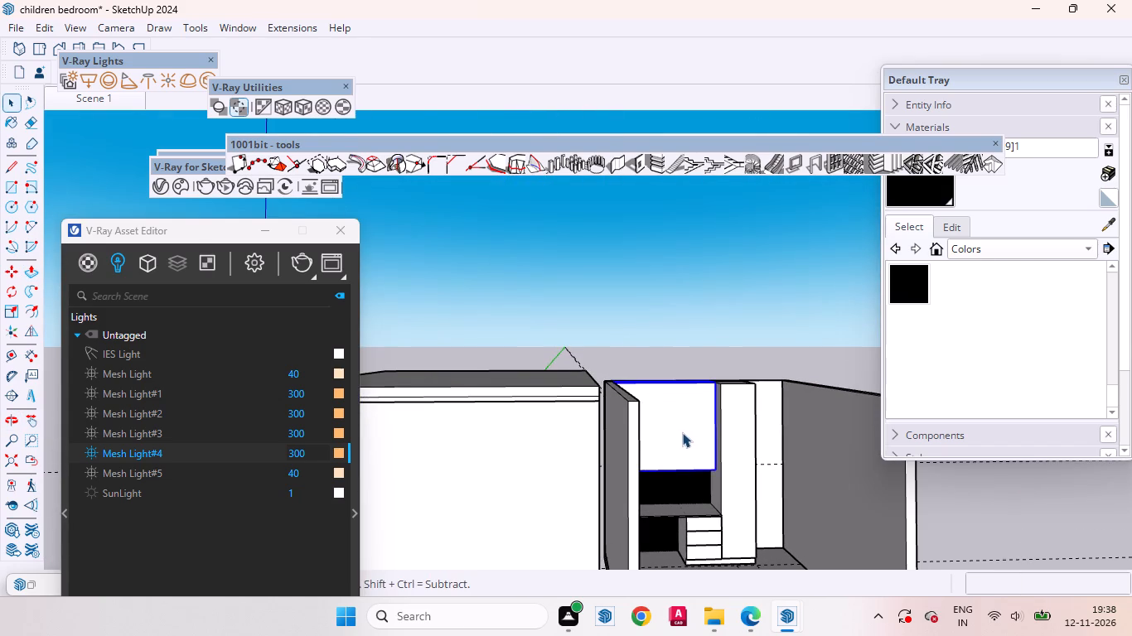
{"action": "double_click", "coordinate": [682, 432]}
{"action": "double_click", "coordinate": [692, 428]}
{"action": "left_click", "coordinate": [700, 428]}
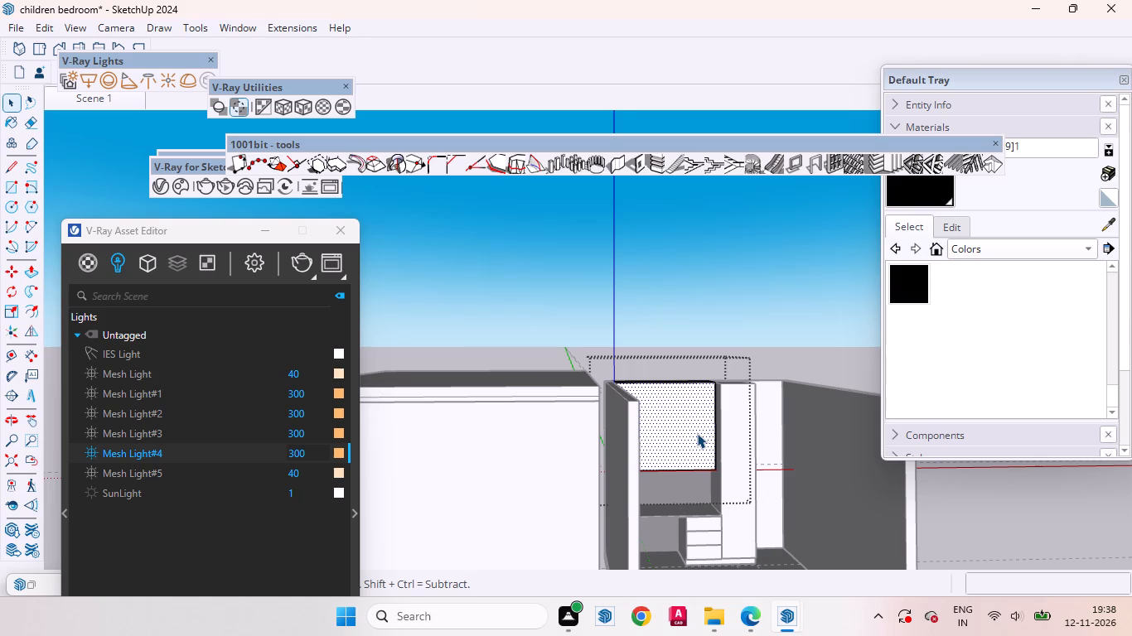
{"action": "scroll", "coordinate": [668, 490], "scroll_direction": "down", "scroll_amount": 2}
{"action": "middle_click_drag", "start_coordinate": [717, 472], "coordinate": [612, 446]}
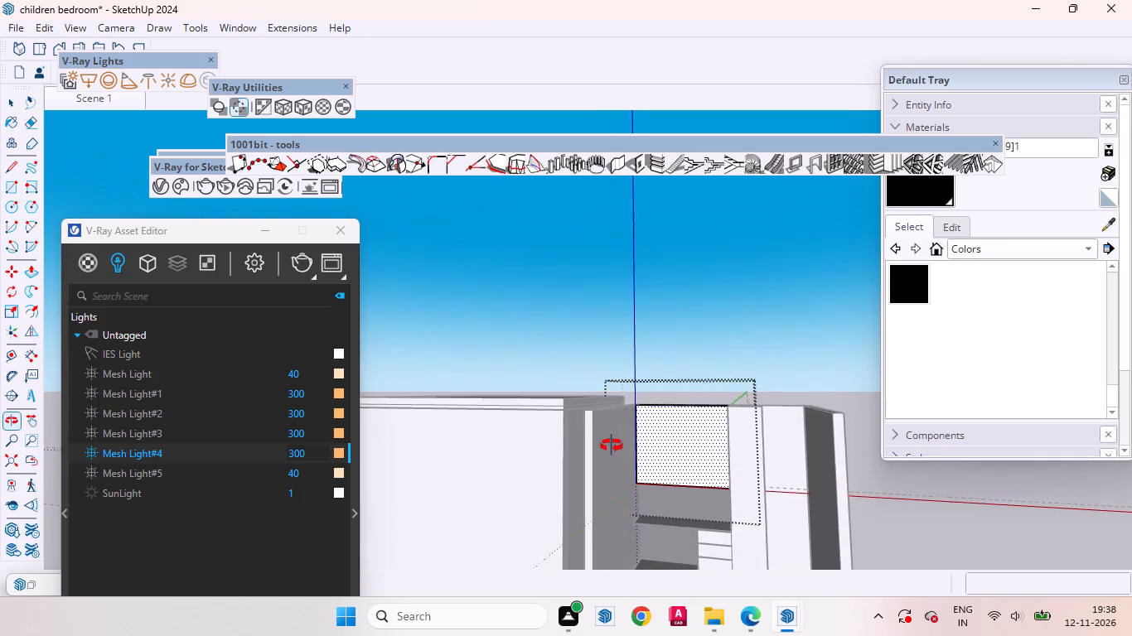
{"action": "middle_click_drag", "start_coordinate": [612, 446], "coordinate": [613, 446]}
{"action": "scroll", "coordinate": [650, 457], "scroll_direction": "up", "scroll_amount": 6}
{"action": "scroll", "coordinate": [655, 436], "scroll_direction": "down", "scroll_amount": 3}
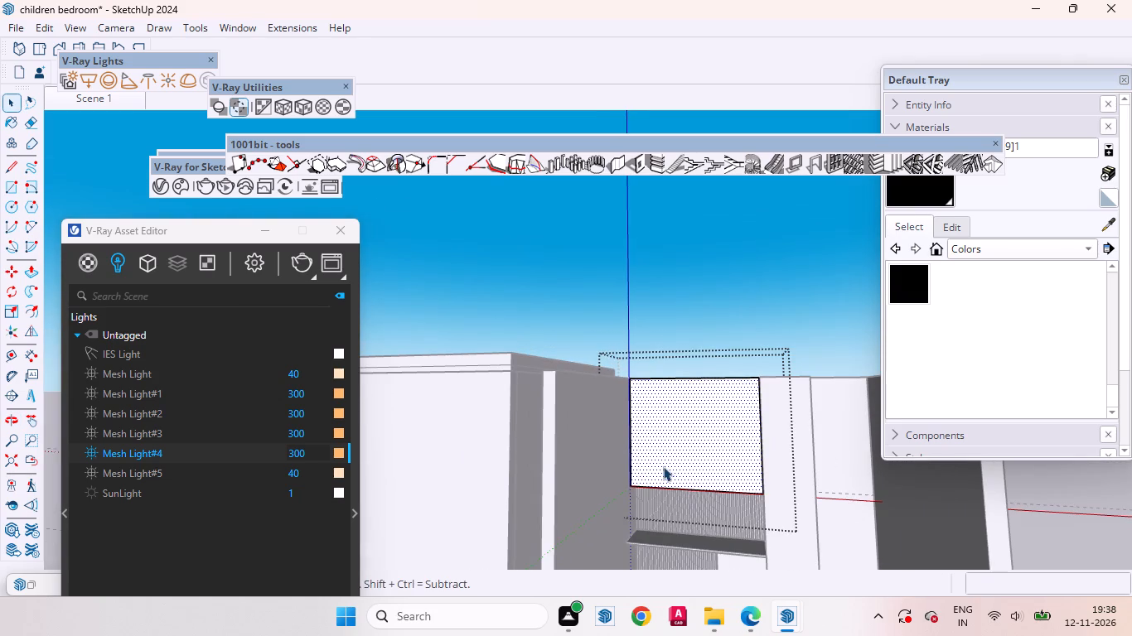
{"action": "scroll", "coordinate": [647, 468], "scroll_direction": "up", "scroll_amount": 9}
{"action": "scroll", "coordinate": [656, 436], "scroll_direction": "down", "scroll_amount": 4}
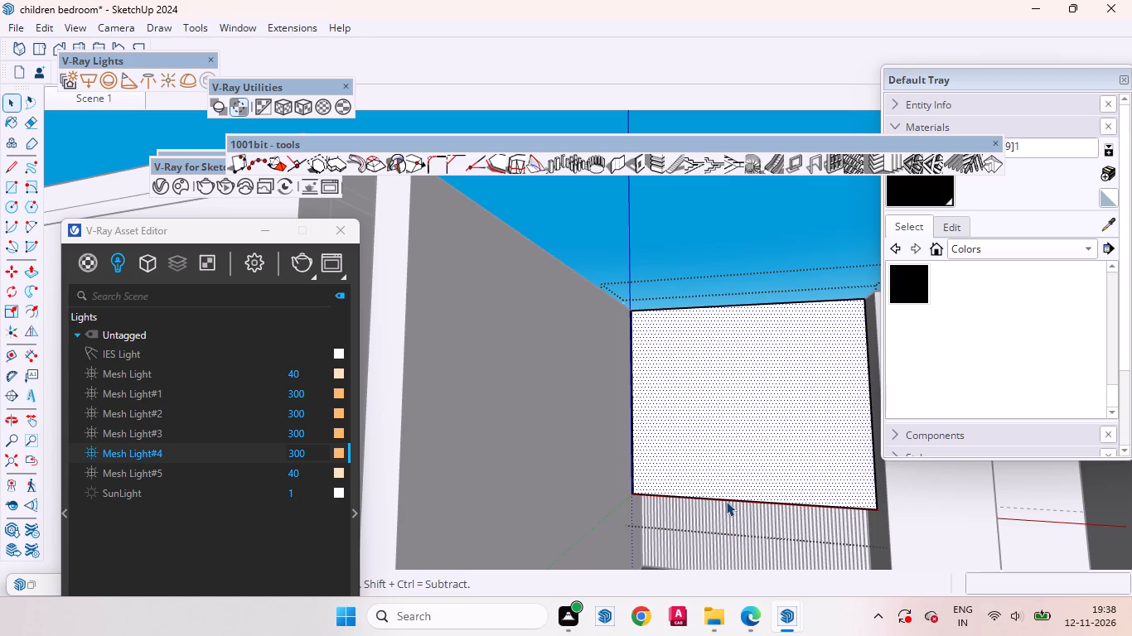
{"action": "left_click", "coordinate": [727, 501]}
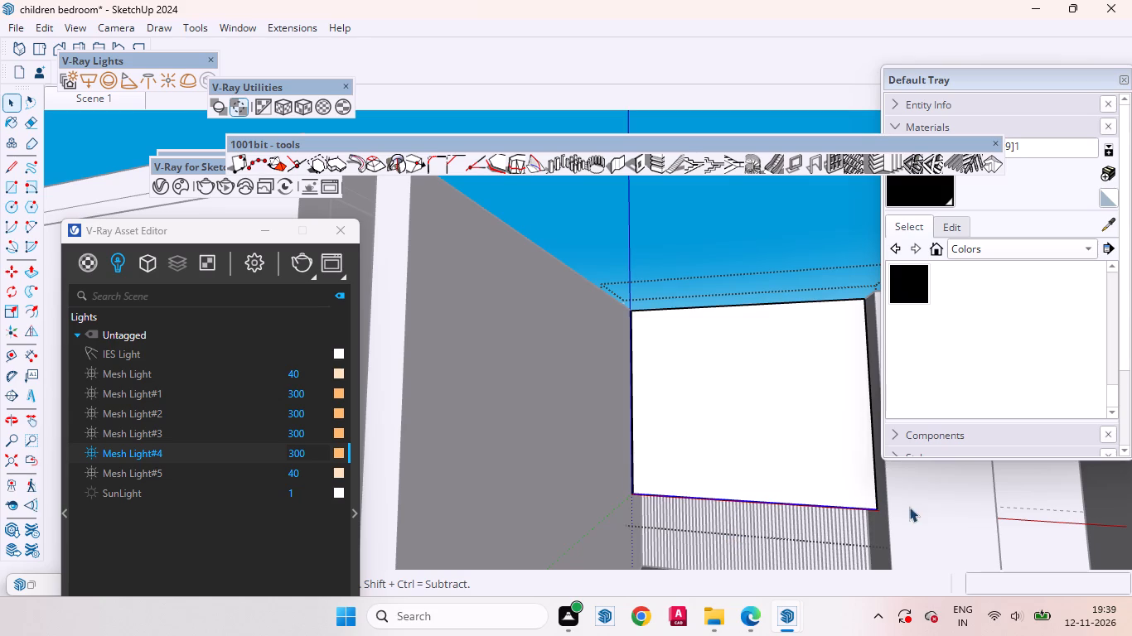
{"action": "scroll", "coordinate": [909, 507], "scroll_direction": "up", "scroll_amount": 10}
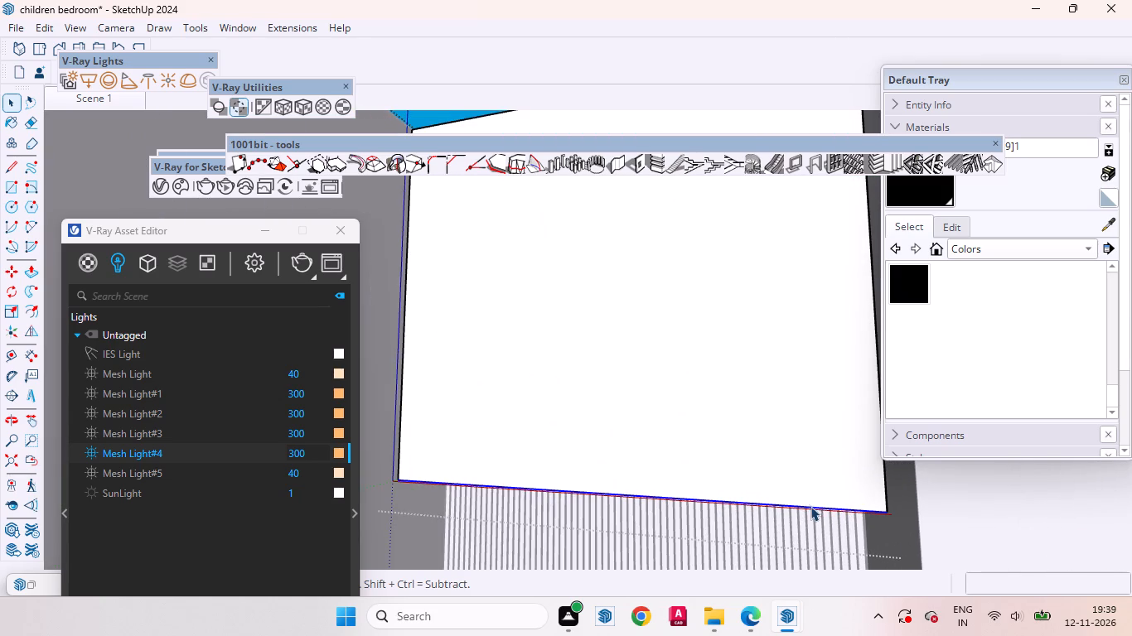
{"action": "right_click", "coordinate": [810, 508]}
{"action": "left_click", "coordinate": [850, 329]}
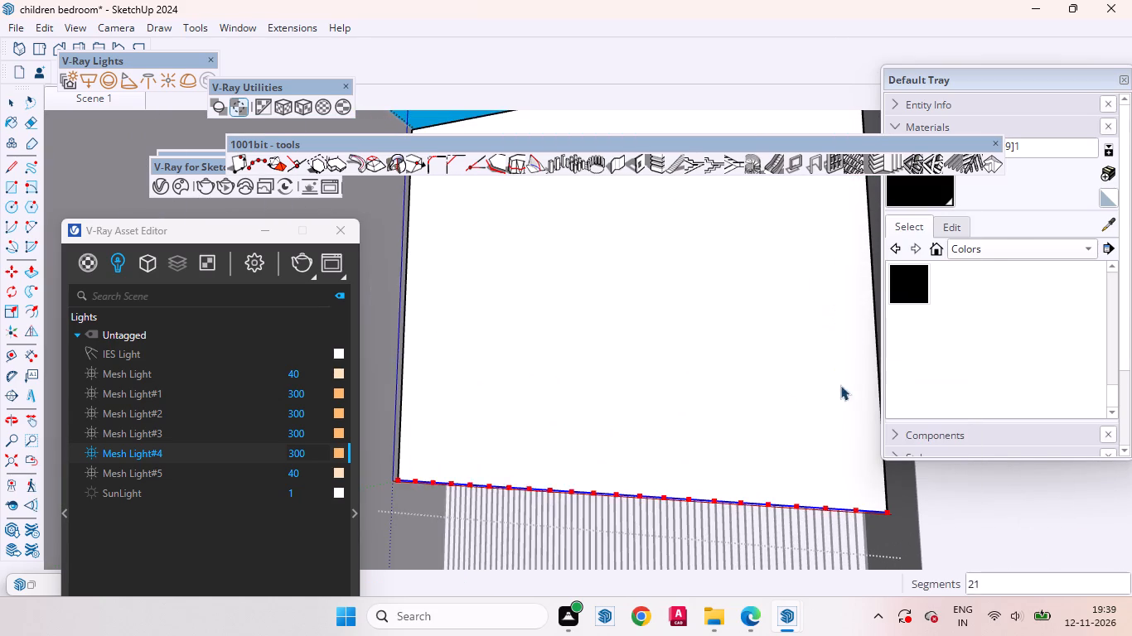
{"action": "left_click", "coordinate": [708, 410]}
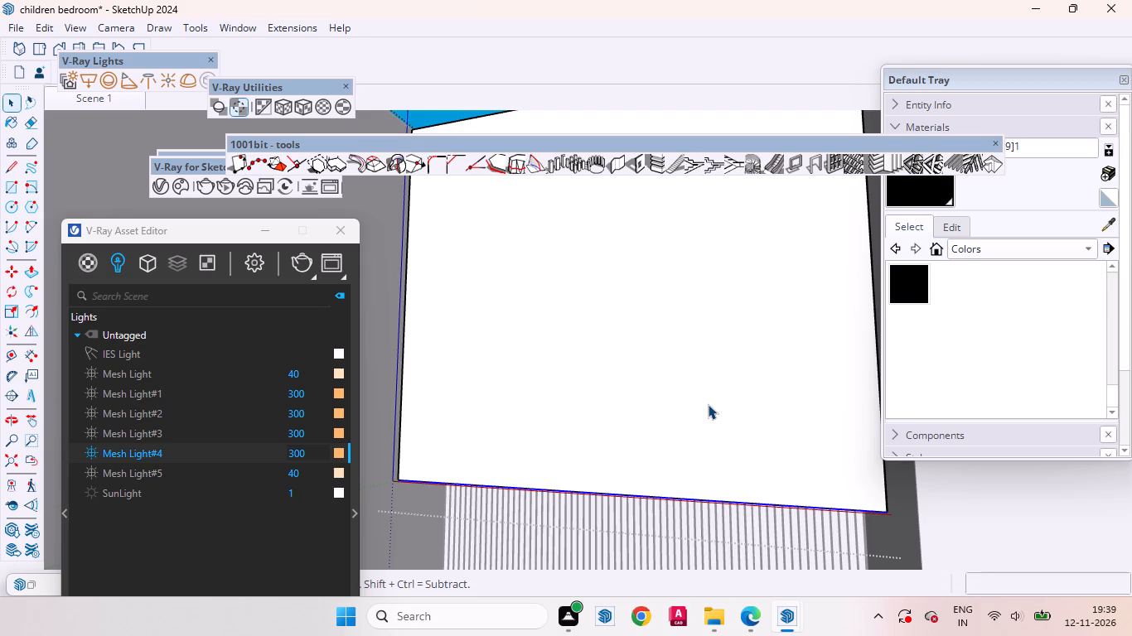
Draw two vertical lines from the bottom edge's division points to the top edge, splitting the cabinet front into three shutters.
{"action": "key", "text": "l"}
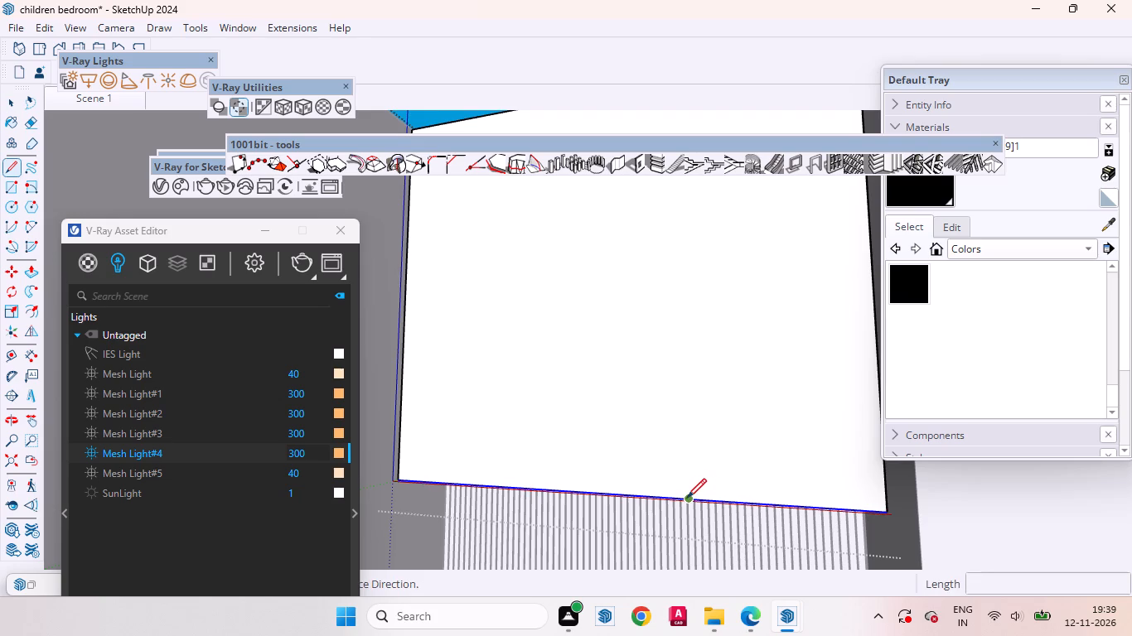
{"action": "left_click", "coordinate": [687, 498]}
{"action": "scroll", "coordinate": [718, 479], "scroll_direction": "down", "scroll_amount": 7}
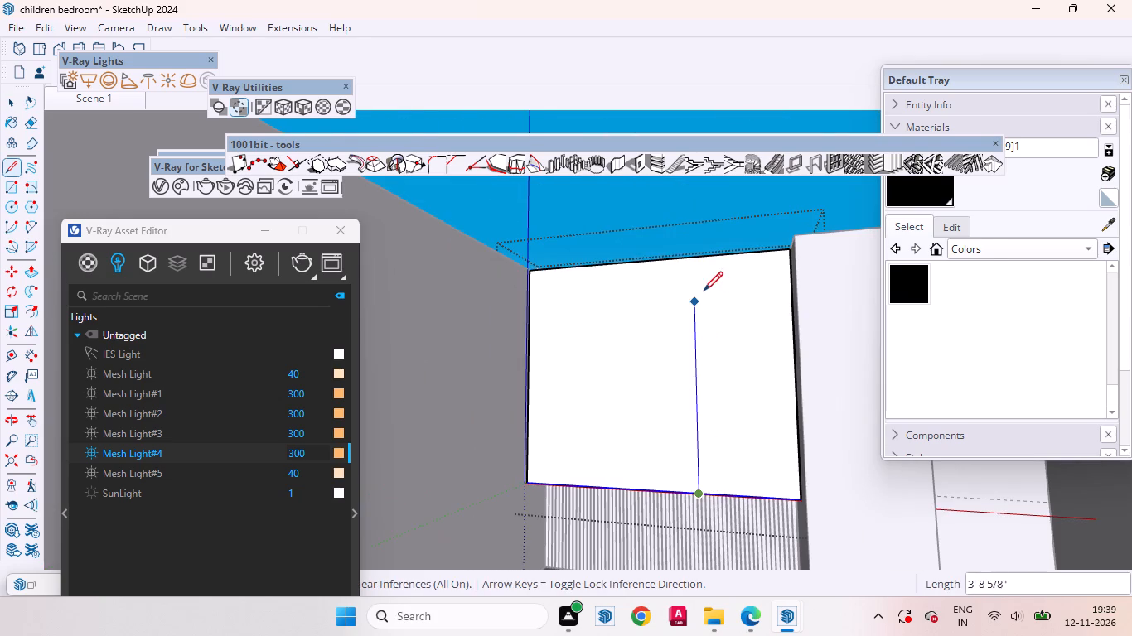
{"action": "left_click", "coordinate": [697, 253]}
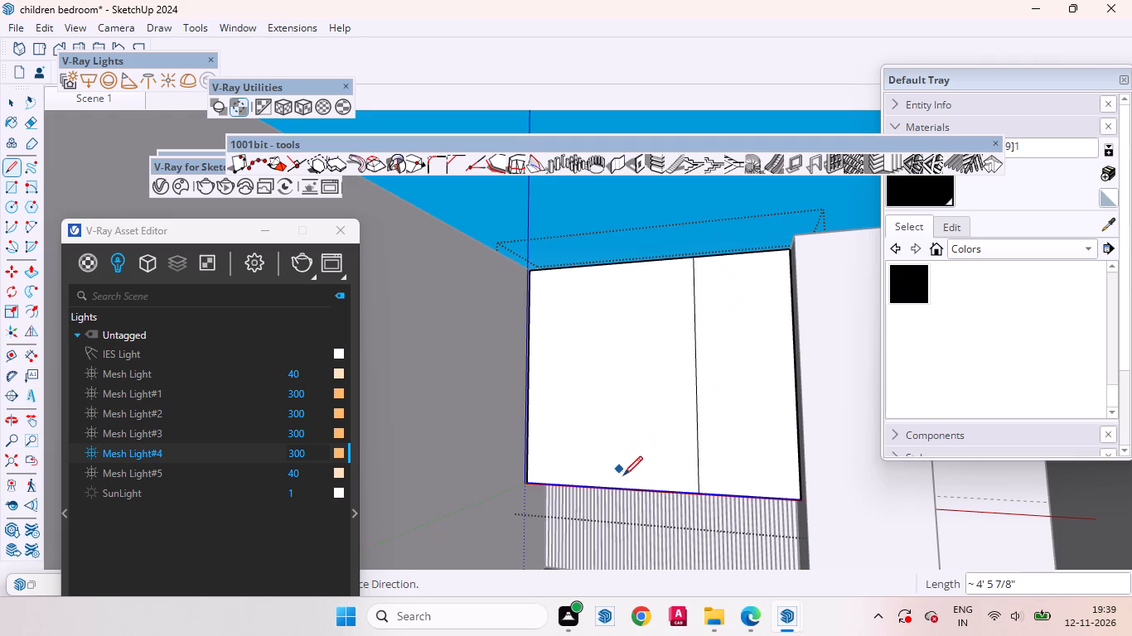
{"action": "left_click", "coordinate": [607, 489]}
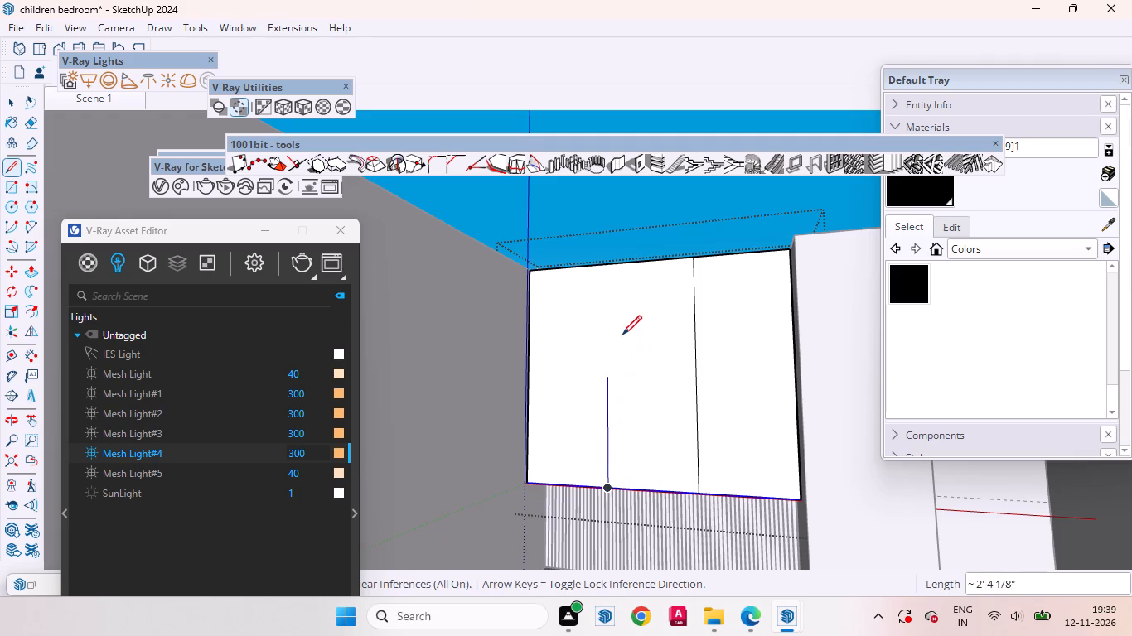
{"action": "left_click", "coordinate": [612, 264]}
{"action": "key", "text": "space"}
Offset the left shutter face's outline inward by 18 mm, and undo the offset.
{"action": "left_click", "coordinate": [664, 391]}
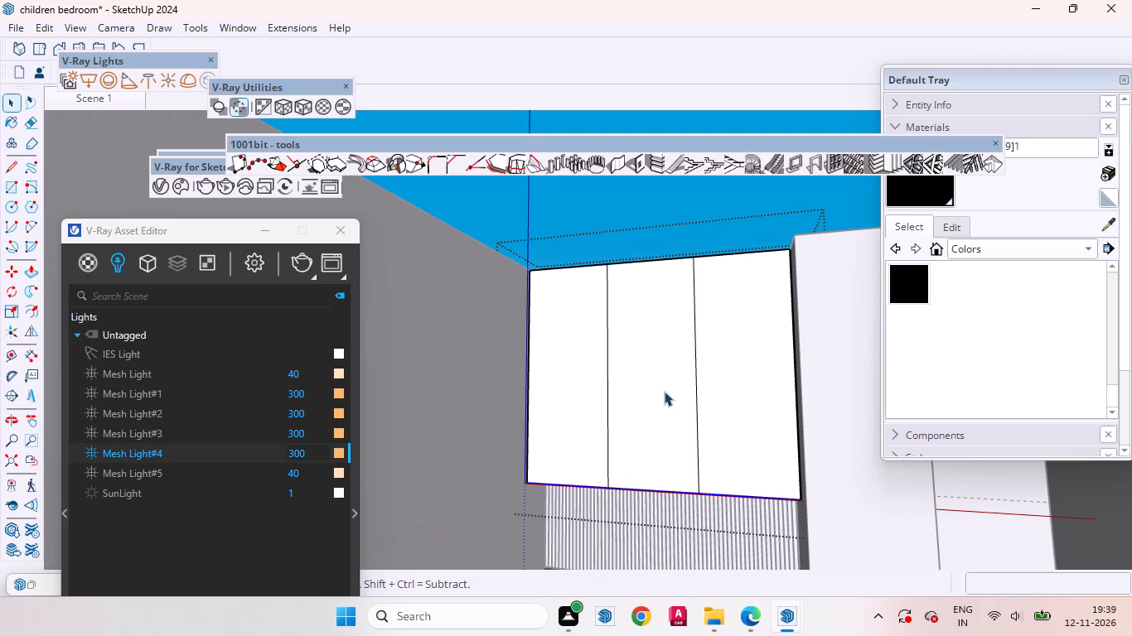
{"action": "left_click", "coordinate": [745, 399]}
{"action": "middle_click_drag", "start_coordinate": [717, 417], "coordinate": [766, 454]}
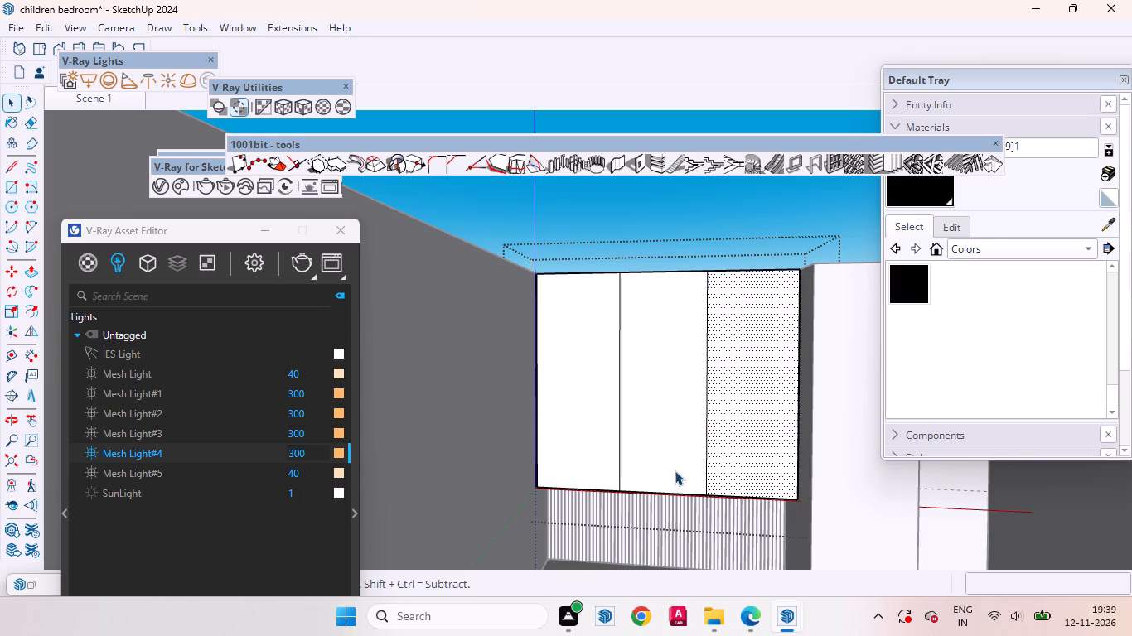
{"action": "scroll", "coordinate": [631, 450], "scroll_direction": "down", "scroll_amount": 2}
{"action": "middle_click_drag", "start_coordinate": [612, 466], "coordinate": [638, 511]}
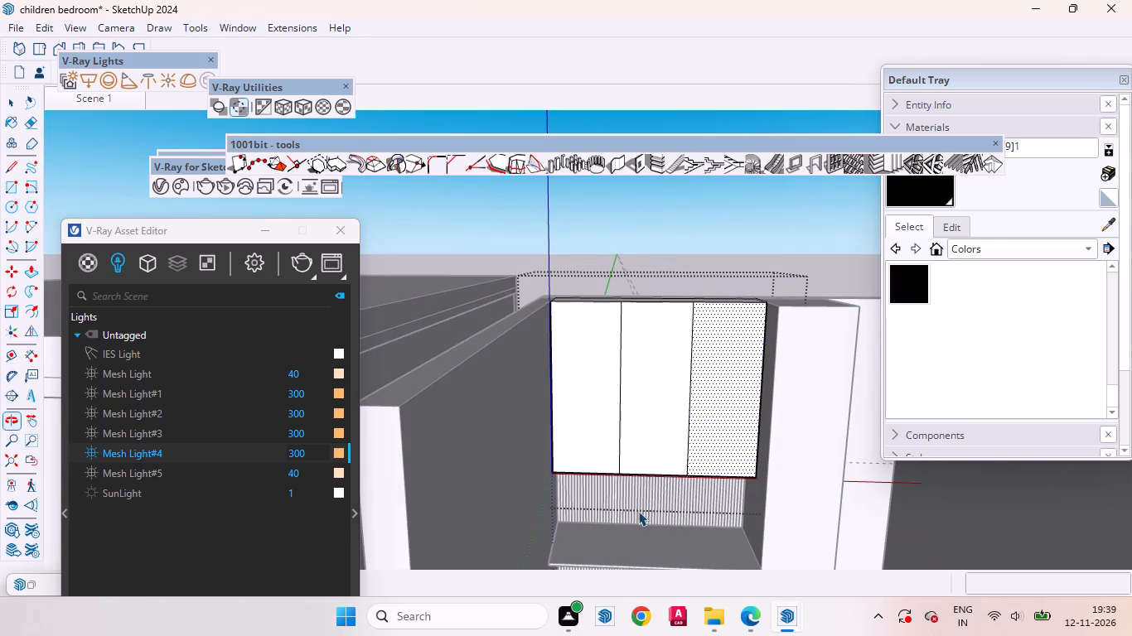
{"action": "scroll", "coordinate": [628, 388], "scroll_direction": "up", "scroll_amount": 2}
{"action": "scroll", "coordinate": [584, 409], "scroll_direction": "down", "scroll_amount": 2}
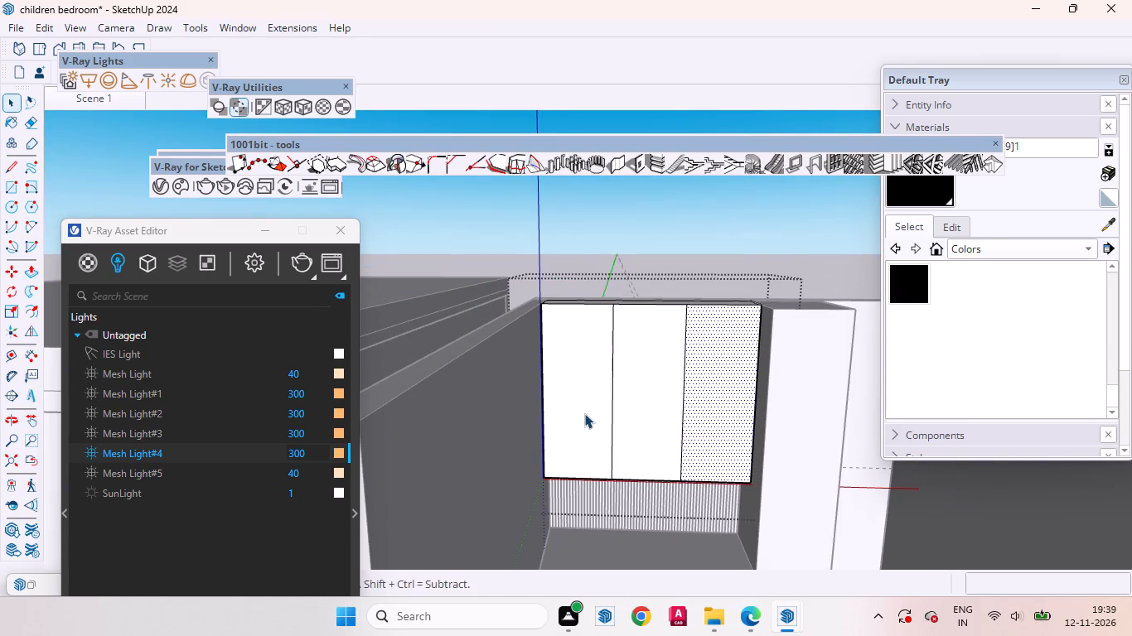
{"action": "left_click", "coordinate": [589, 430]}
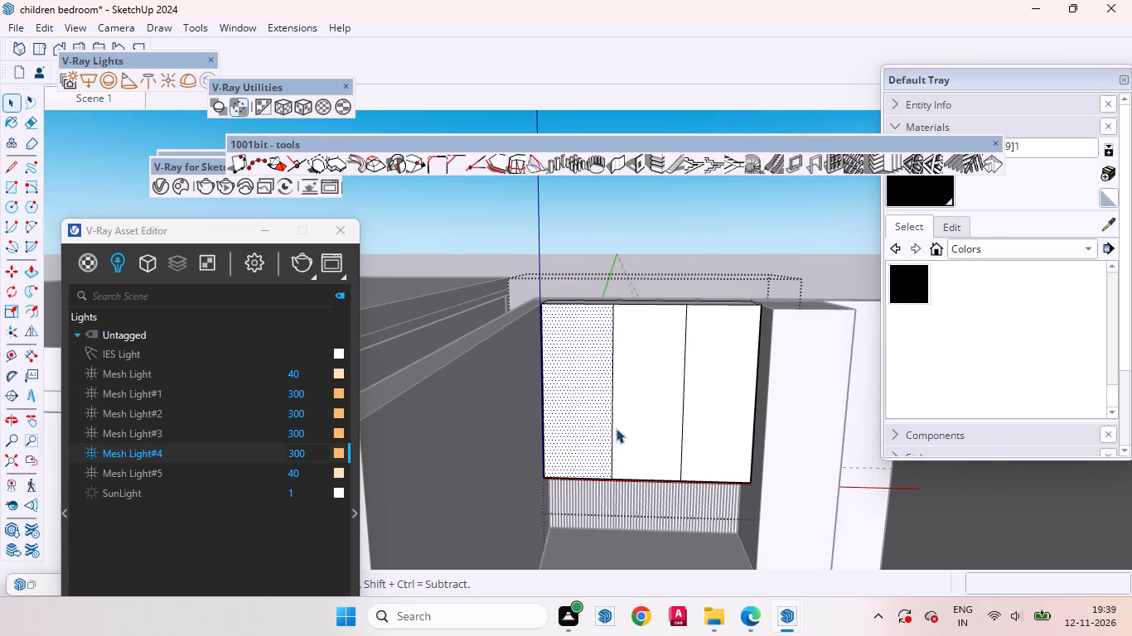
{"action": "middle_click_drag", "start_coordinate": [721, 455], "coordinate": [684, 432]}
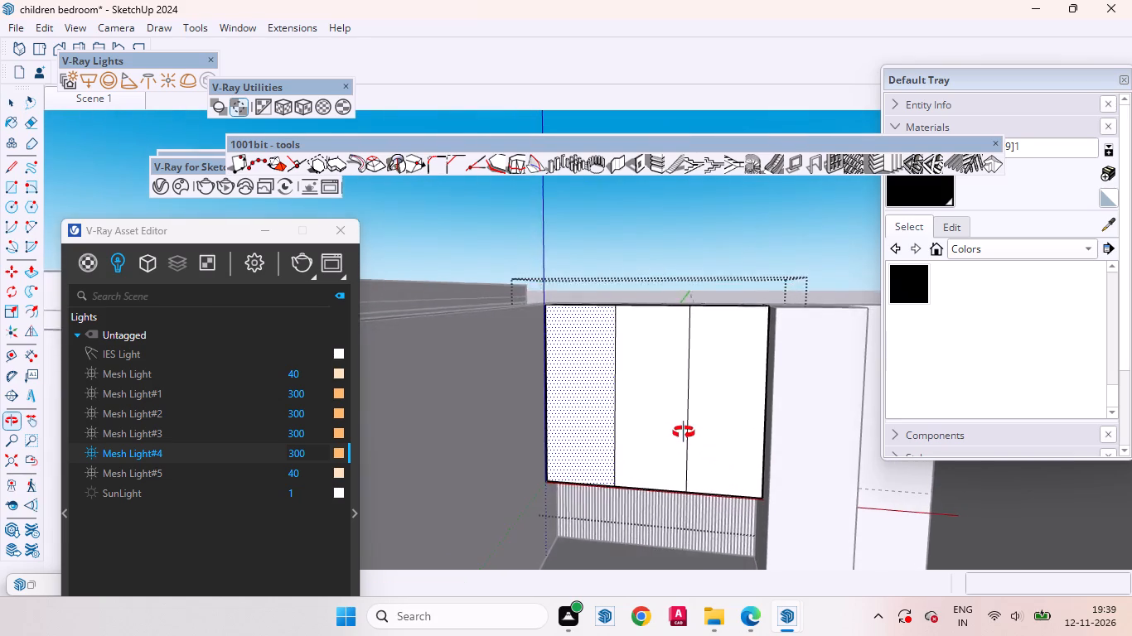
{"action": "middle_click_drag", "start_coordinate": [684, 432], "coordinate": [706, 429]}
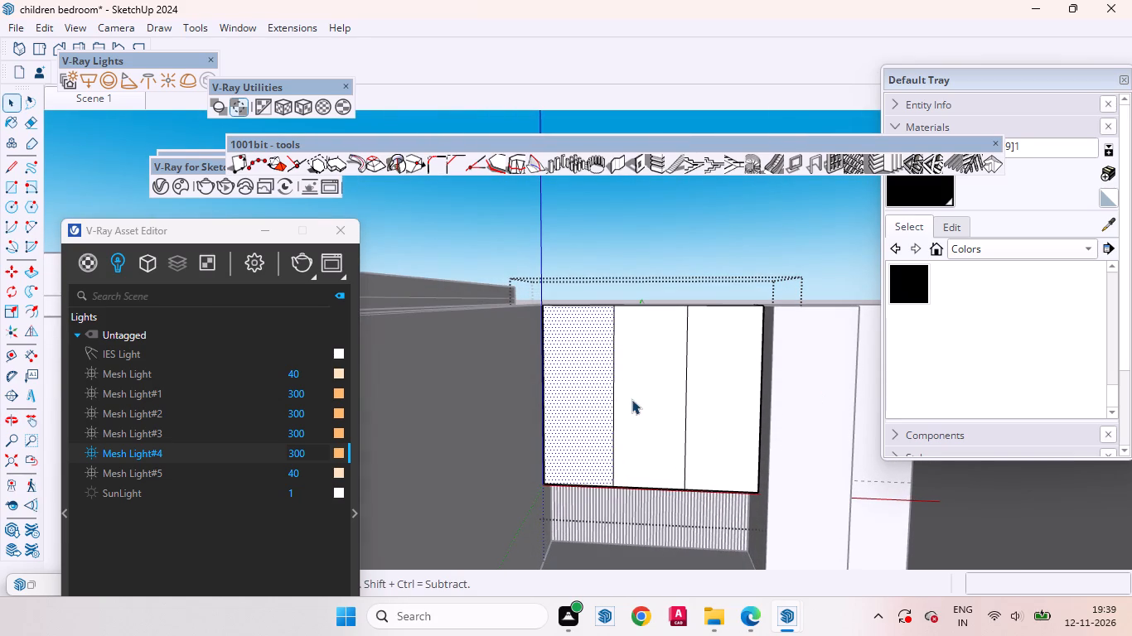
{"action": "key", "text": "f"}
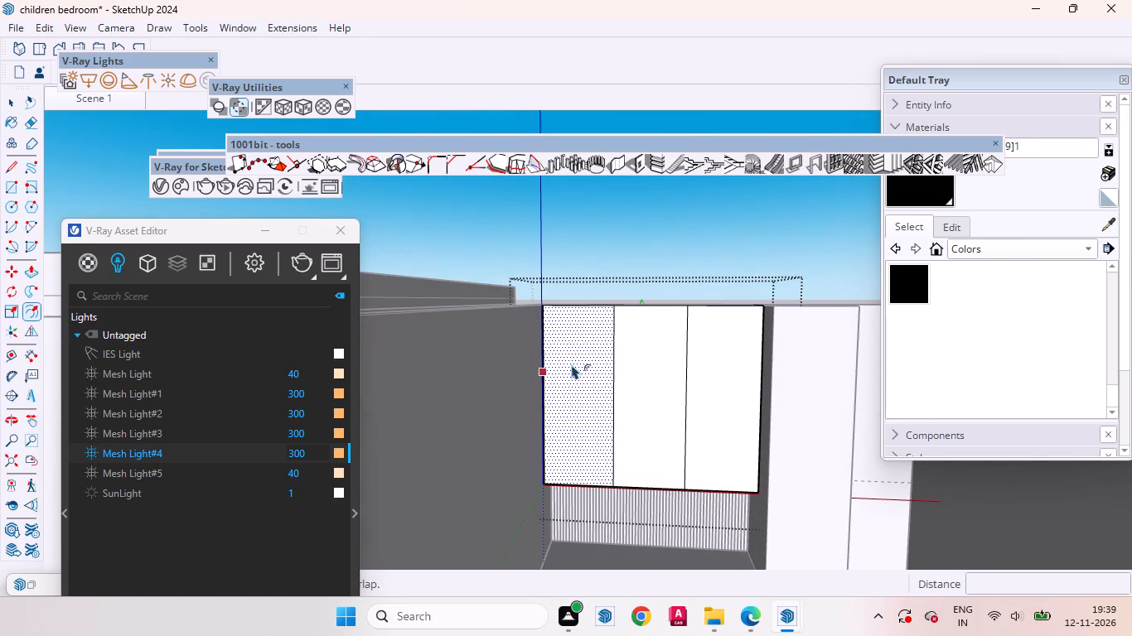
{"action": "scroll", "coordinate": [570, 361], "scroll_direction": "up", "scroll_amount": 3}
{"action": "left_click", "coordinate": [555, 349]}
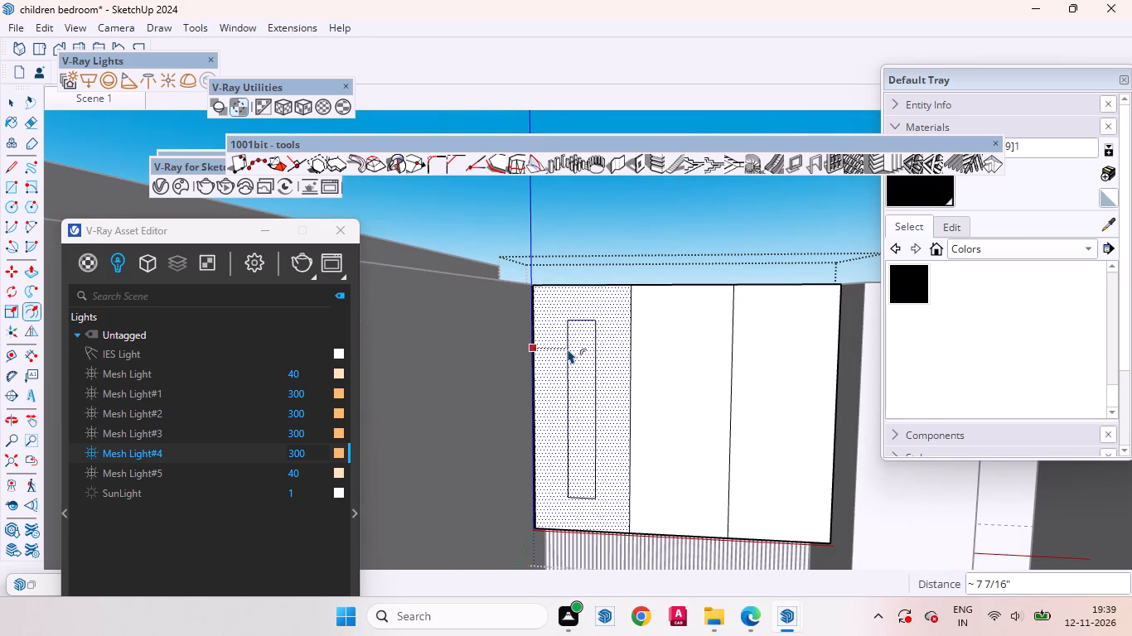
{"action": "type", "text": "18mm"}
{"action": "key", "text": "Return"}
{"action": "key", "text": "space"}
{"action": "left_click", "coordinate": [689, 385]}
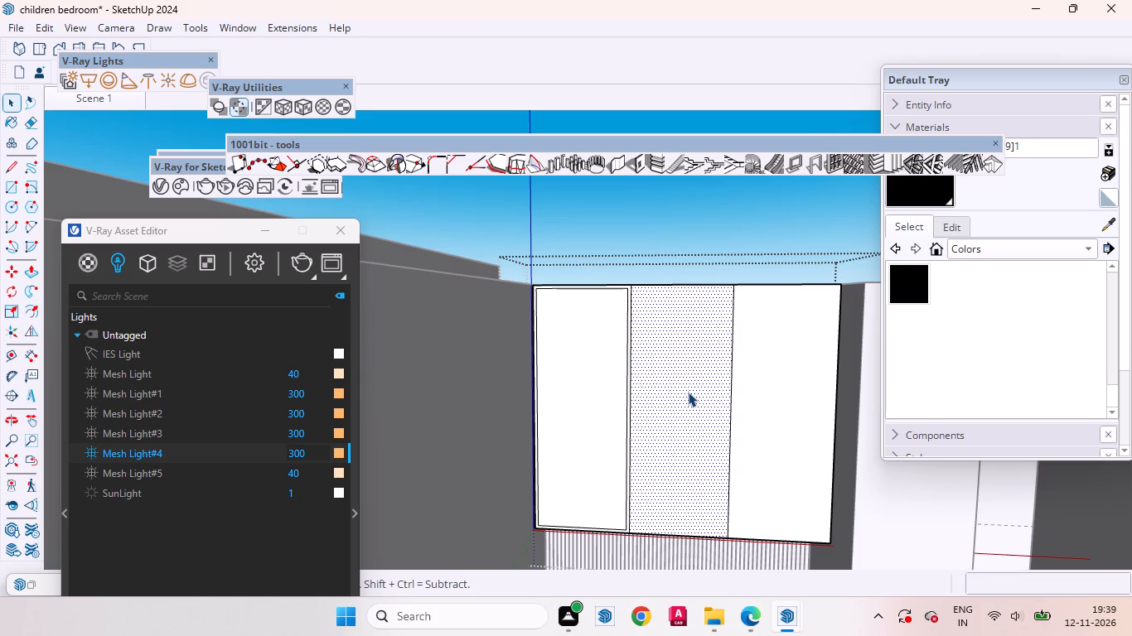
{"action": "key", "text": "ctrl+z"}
Copy both vertical shutter division lines 3 mm sideways across the cabinet front to form narrow gap strips.
{"action": "scroll", "coordinate": [616, 340], "scroll_direction": "up", "scroll_amount": 2}
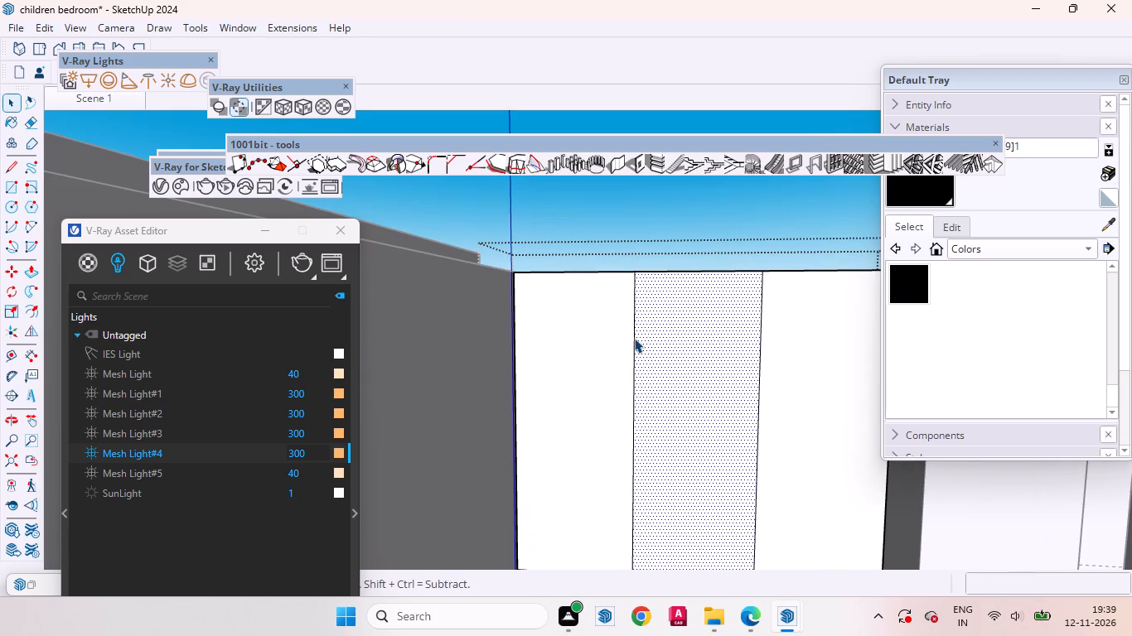
{"action": "left_click", "coordinate": [634, 338]}
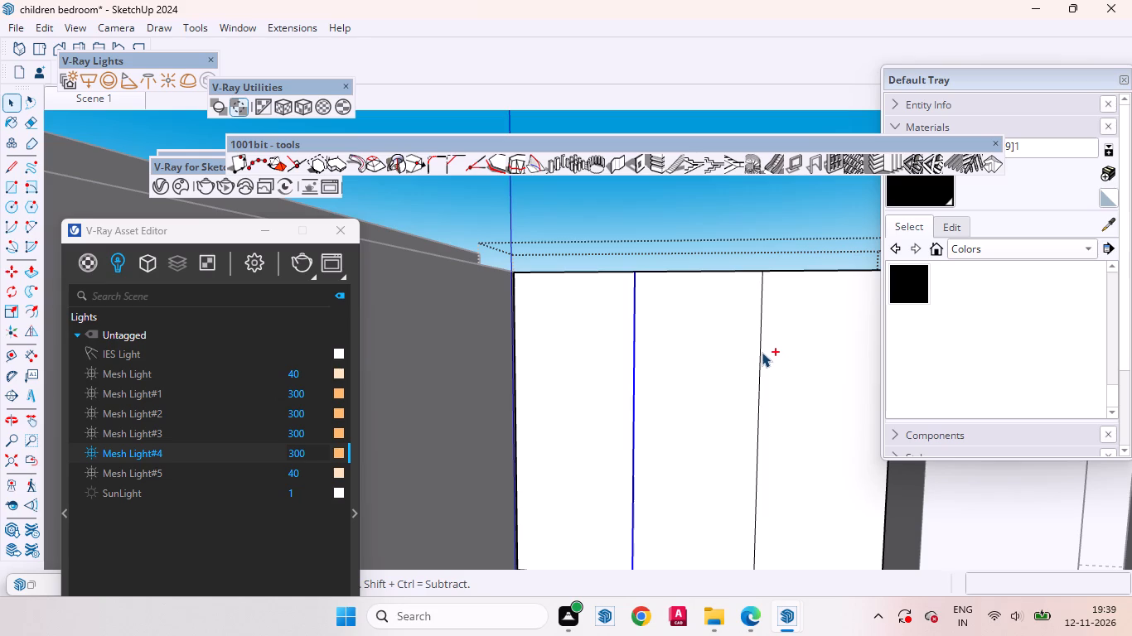
{"action": "left_click", "coordinate": [762, 352], "text": "ctrl"}
{"action": "key", "text": "m"}
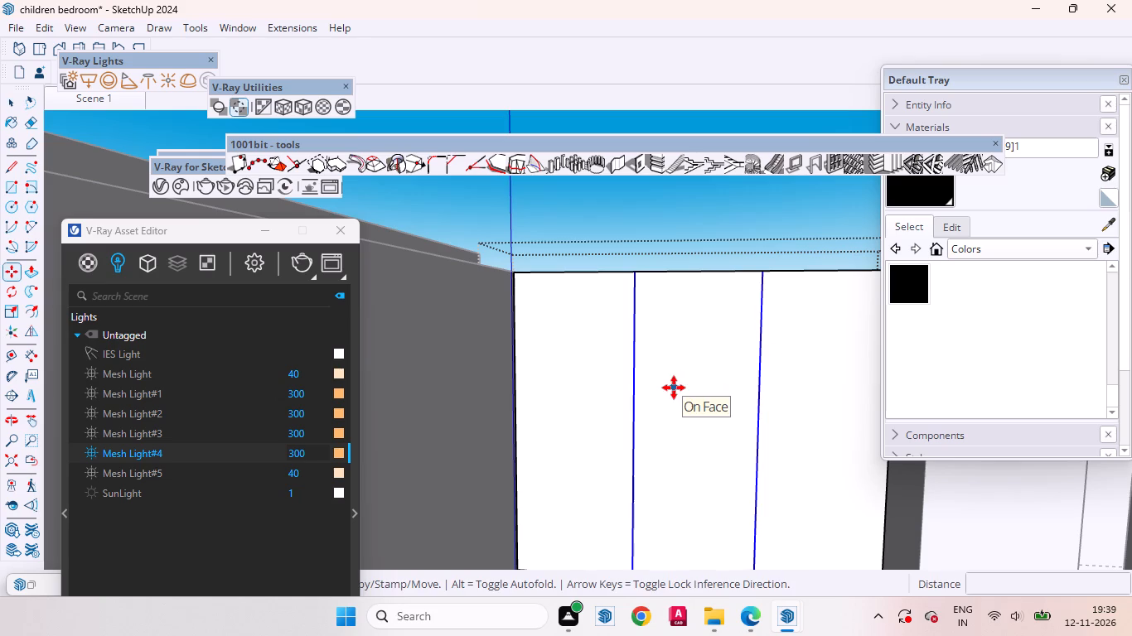
{"action": "left_click", "coordinate": [674, 388]}
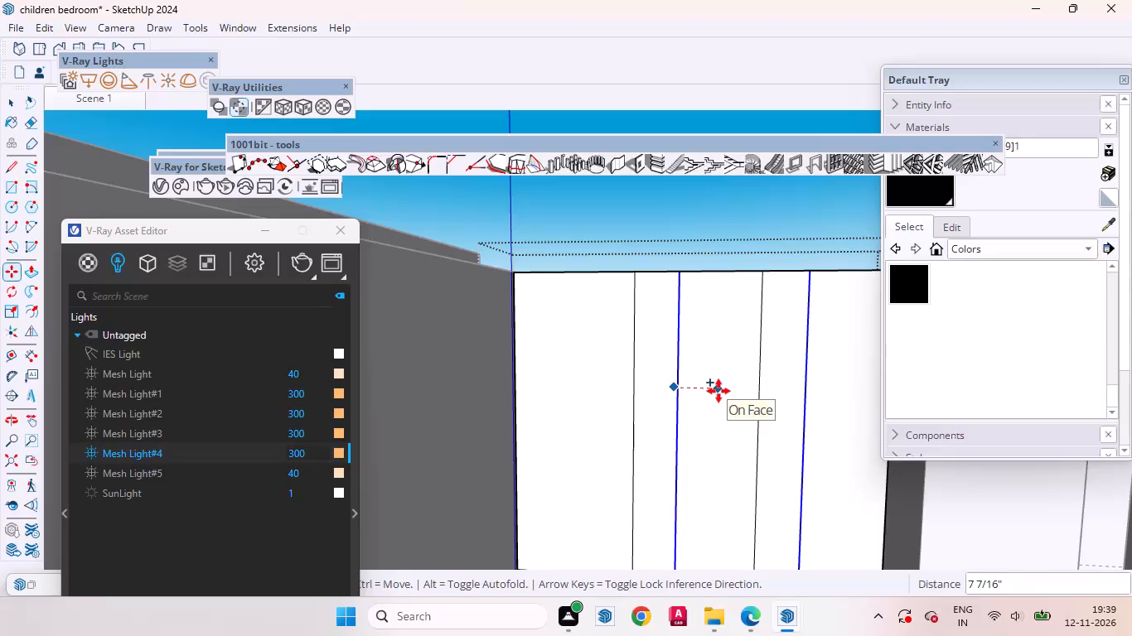
{"action": "type", "text": "3mm"}
{"action": "key", "text": "Return"}
{"action": "key", "text": "space"}
Push the 3 mm strip between the left and middle shutters back by 18 mm.
{"action": "scroll", "coordinate": [637, 255], "scroll_direction": "up", "scroll_amount": 8}
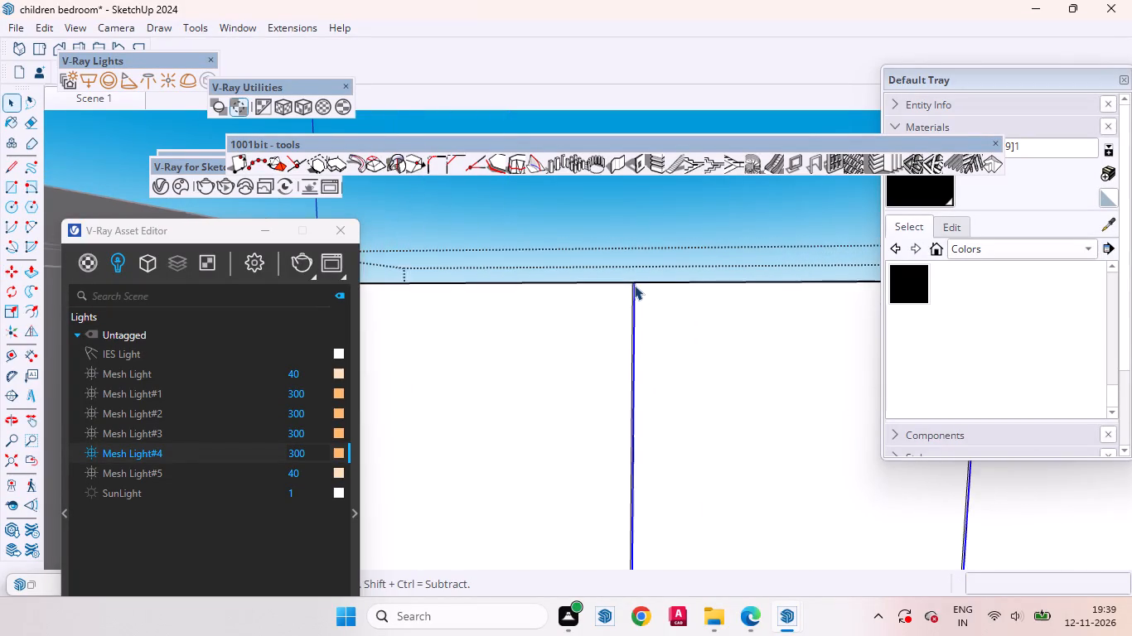
{"action": "scroll", "coordinate": [634, 285], "scroll_direction": "up", "scroll_amount": 20}
{"action": "scroll", "coordinate": [634, 285], "scroll_direction": "up", "scroll_amount": 2}
{"action": "left_click", "coordinate": [634, 289]}
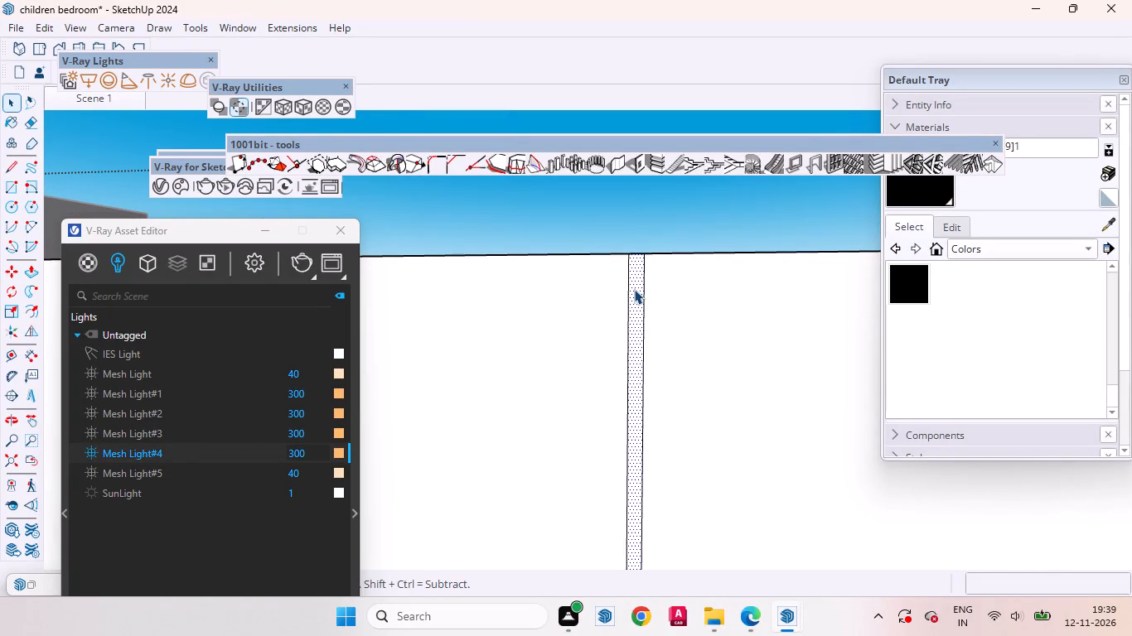
{"action": "key", "text": "p"}
{"action": "left_click", "coordinate": [634, 289]}
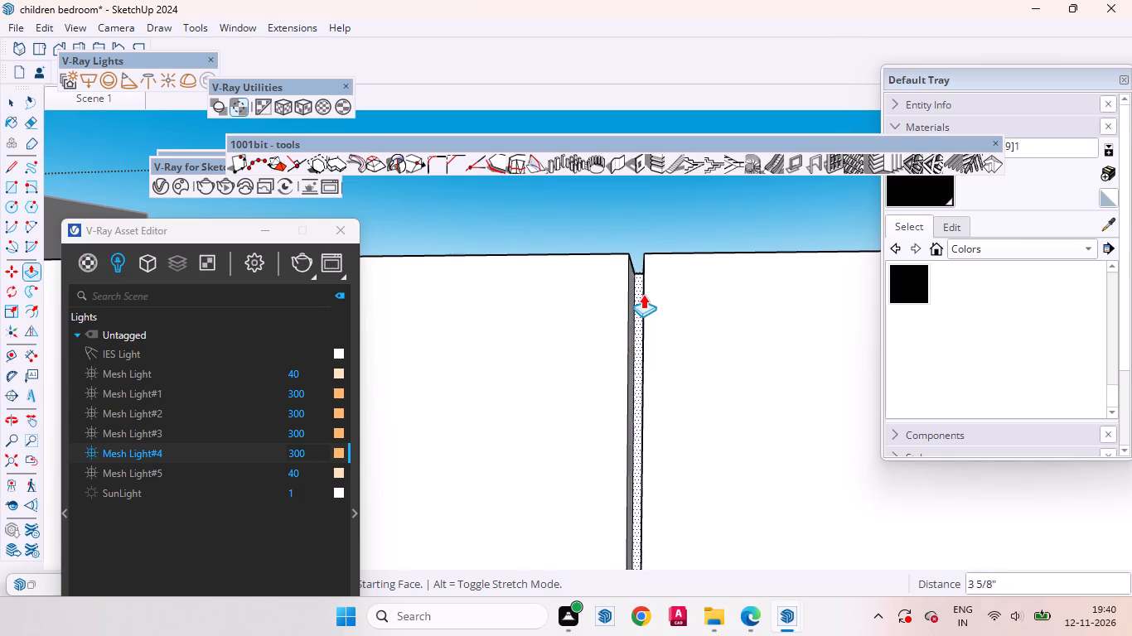
{"action": "middle_click_drag", "start_coordinate": [642, 319], "coordinate": [669, 362]}
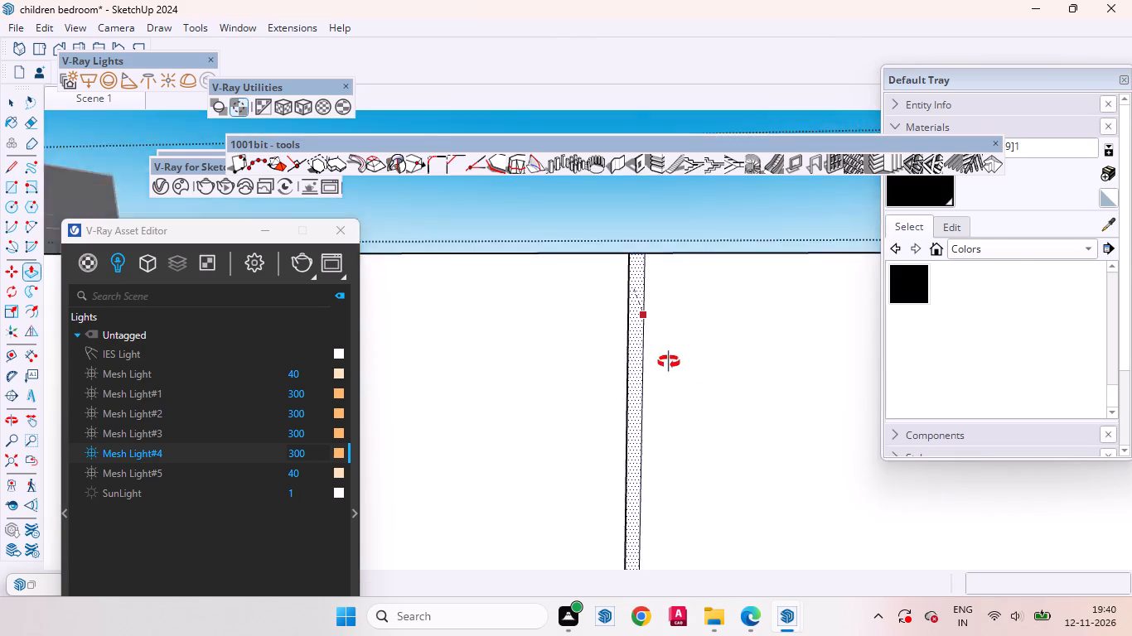
{"action": "middle_click_drag", "start_coordinate": [669, 362], "coordinate": [903, 566]}
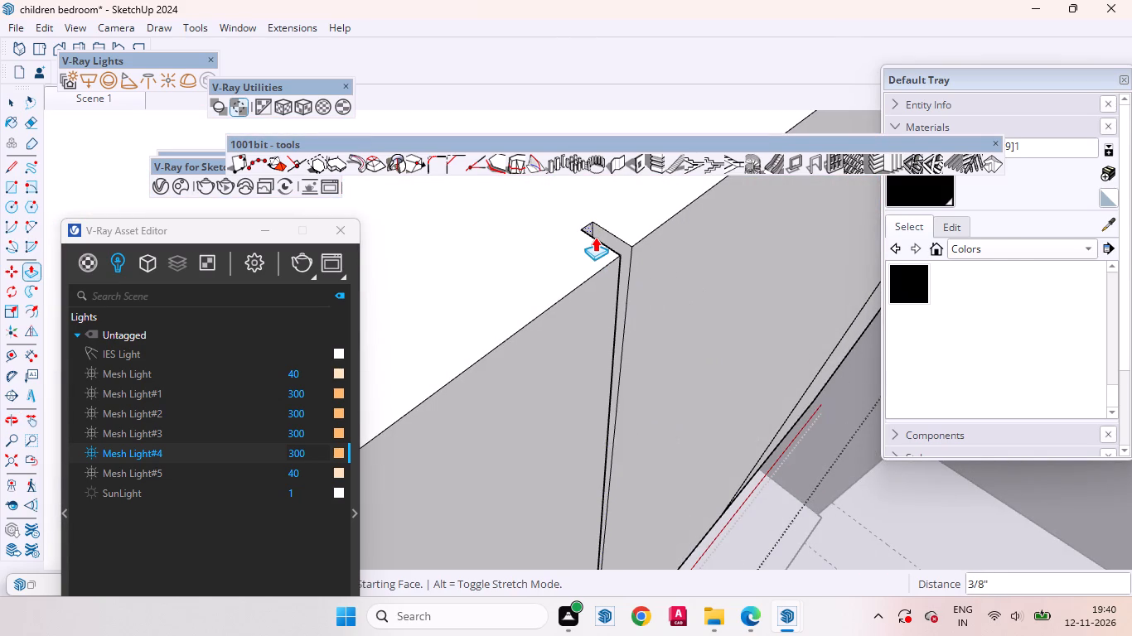
{"action": "type", "text": "18"}
{"action": "type", "text": "mm"}
{"action": "key", "text": "Return"}
Push the 3 mm strip between the middle and right shutters back by the same 18 mm.
{"action": "scroll", "coordinate": [539, 313], "scroll_direction": "down", "scroll_amount": 18}
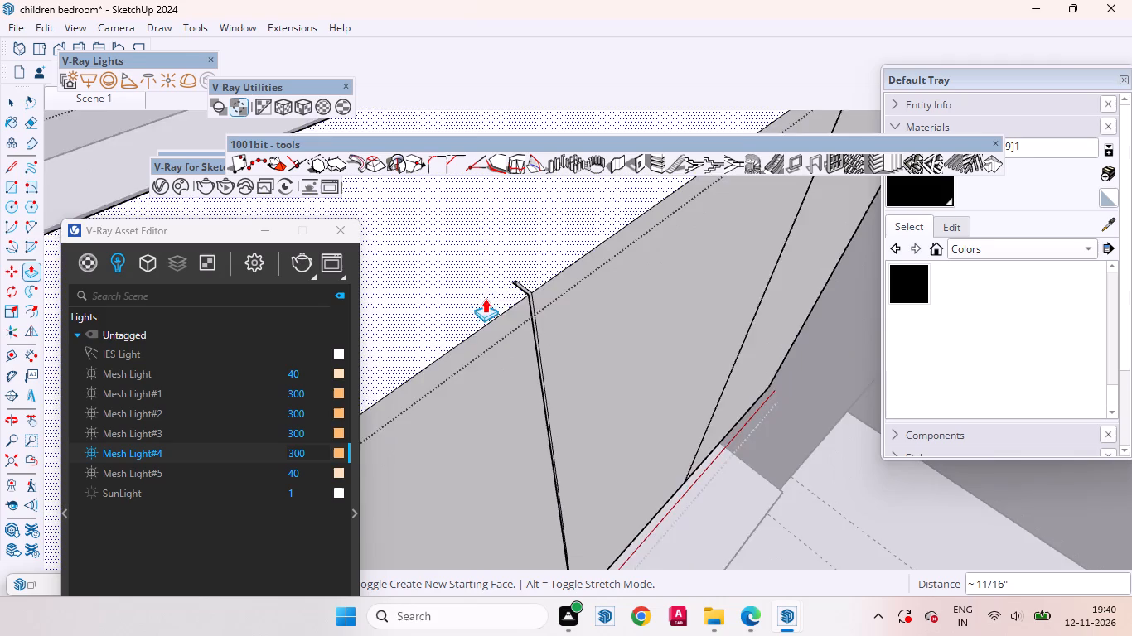
{"action": "scroll", "coordinate": [485, 298], "scroll_direction": "down", "scroll_amount": 13}
{"action": "scroll", "coordinate": [614, 231], "scroll_direction": "up", "scroll_amount": 13}
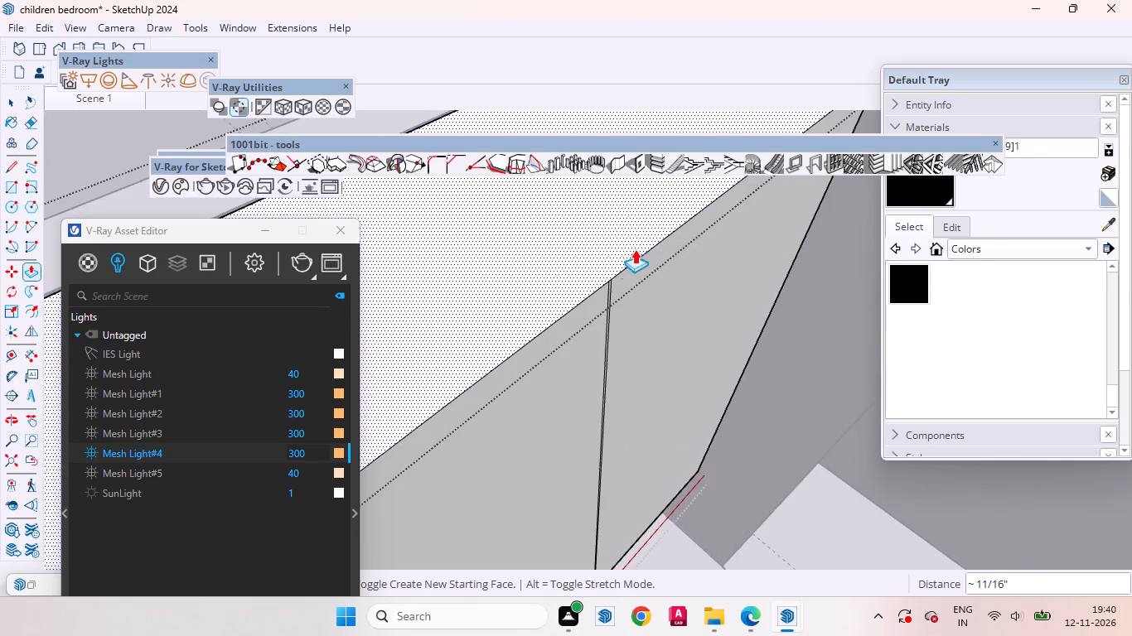
{"action": "scroll", "coordinate": [635, 249], "scroll_direction": "up", "scroll_amount": 19}
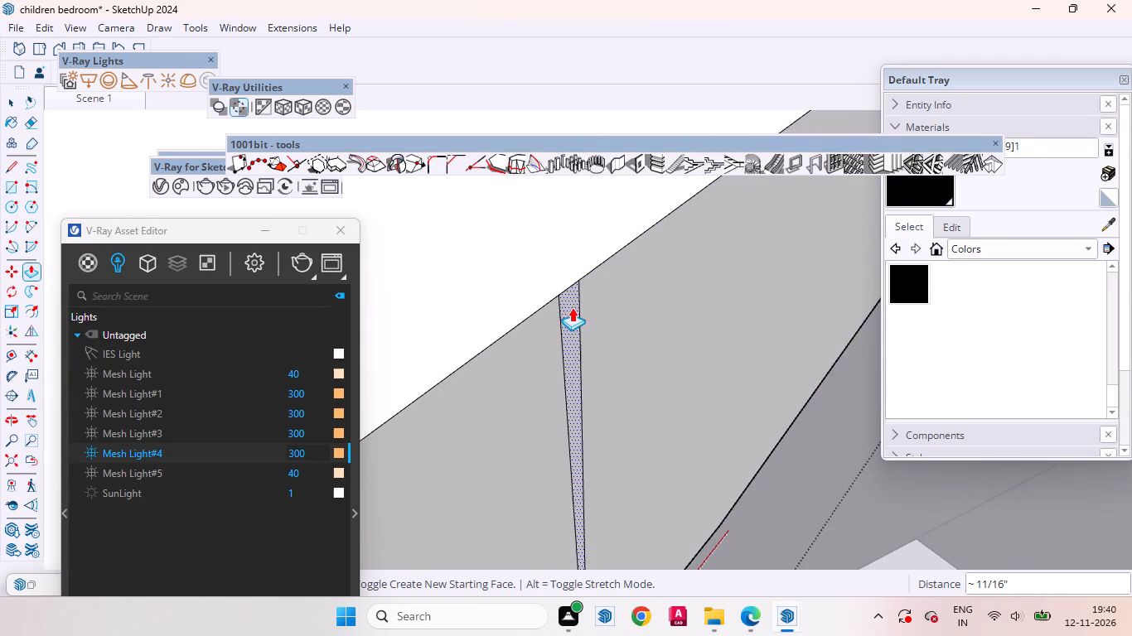
{"action": "double_click", "coordinate": [572, 307]}
{"action": "key", "text": "space"}
Offset the left shutter face's outline inward by 18 mm to form a border frame.
{"action": "scroll", "coordinate": [549, 327], "scroll_direction": "down", "scroll_amount": 17}
{"action": "scroll", "coordinate": [576, 250], "scroll_direction": "up", "scroll_amount": 1}
{"action": "scroll", "coordinate": [575, 250], "scroll_direction": "down", "scroll_amount": 3}
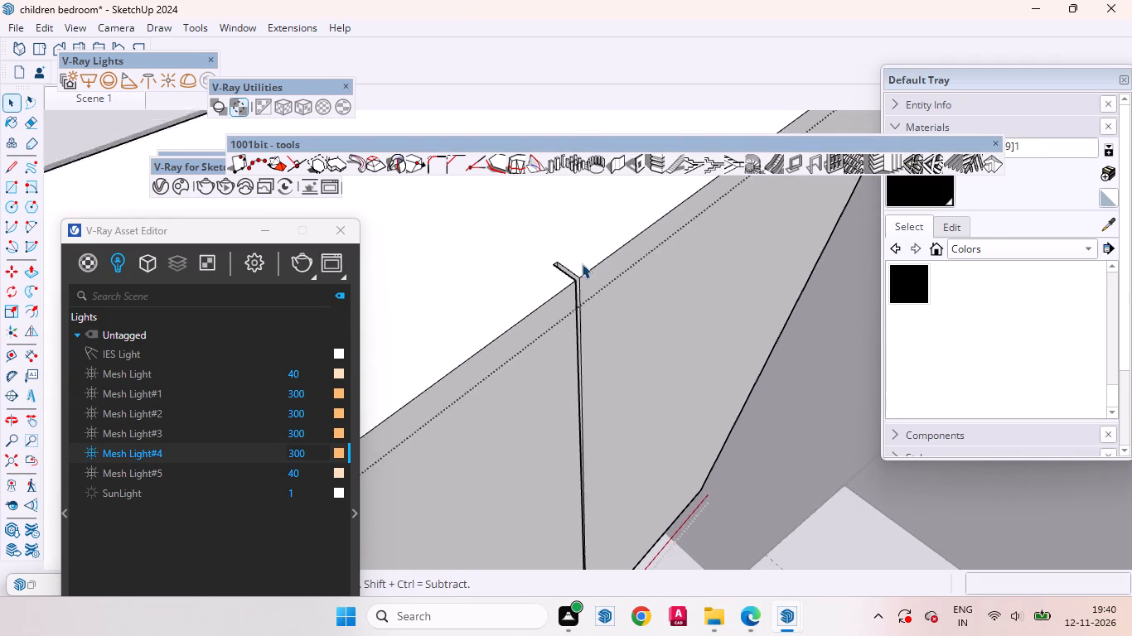
{"action": "scroll", "coordinate": [582, 263], "scroll_direction": "down", "scroll_amount": 18}
{"action": "scroll", "coordinate": [634, 258], "scroll_direction": "up", "scroll_amount": 1}
{"action": "scroll", "coordinate": [582, 251], "scroll_direction": "down", "scroll_amount": 5}
{"action": "scroll", "coordinate": [659, 194], "scroll_direction": "up", "scroll_amount": 7}
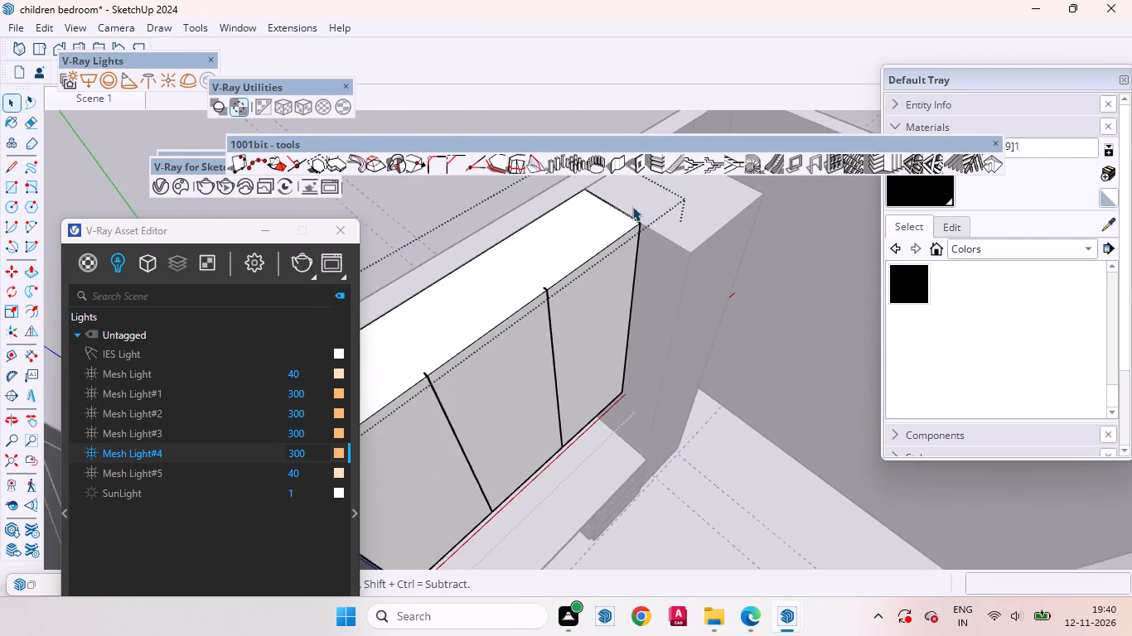
{"action": "scroll", "coordinate": [632, 206], "scroll_direction": "up", "scroll_amount": 7}
{"action": "scroll", "coordinate": [641, 279], "scroll_direction": "down", "scroll_amount": 18}
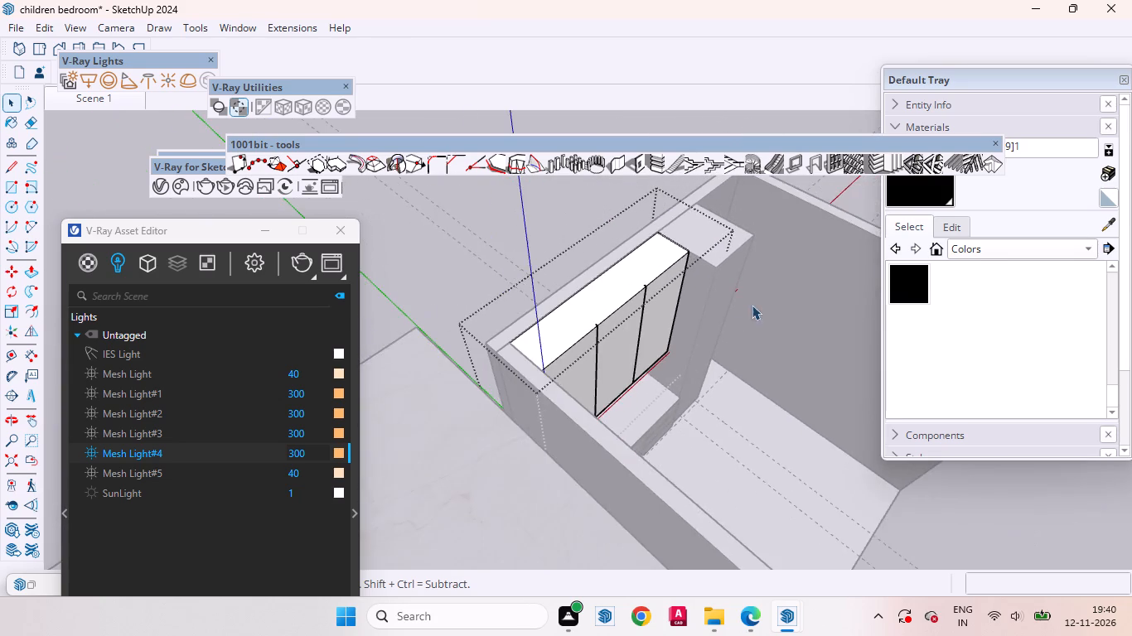
{"action": "middle_click_drag", "start_coordinate": [675, 330], "coordinate": [494, 131]}
{"action": "scroll", "coordinate": [559, 272], "scroll_direction": "down", "scroll_amount": 8}
{"action": "middle_click_drag", "start_coordinate": [578, 352], "coordinate": [535, 349]}
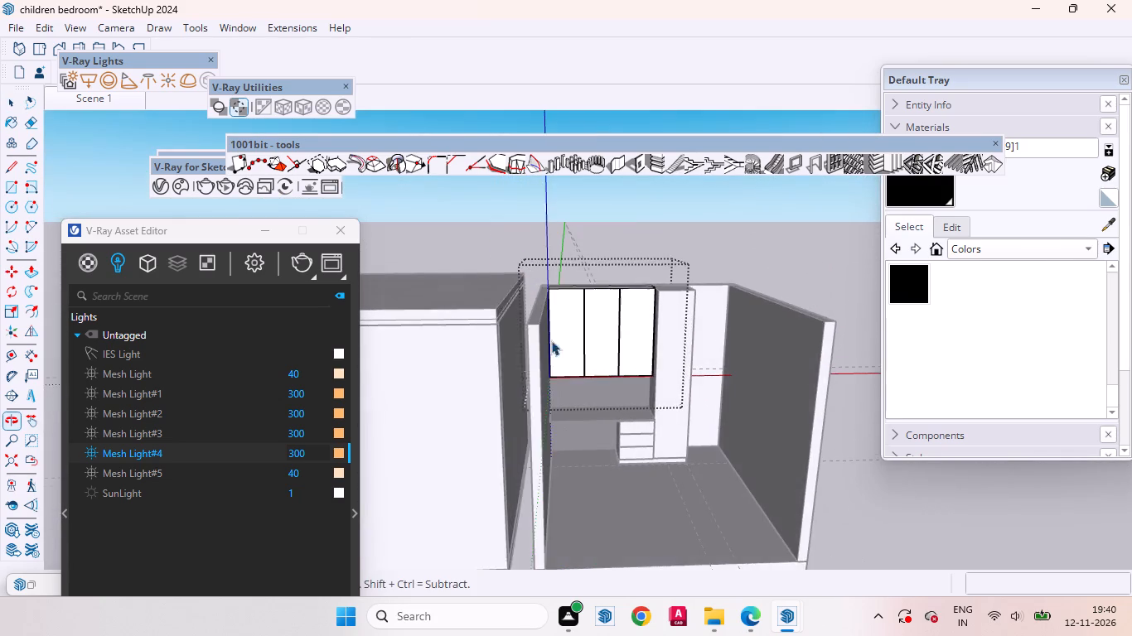
{"action": "scroll", "coordinate": [585, 316], "scroll_direction": "up", "scroll_amount": 5}
{"action": "left_click", "coordinate": [568, 314]}
{"action": "scroll", "coordinate": [554, 276], "scroll_direction": "up", "scroll_amount": 6}
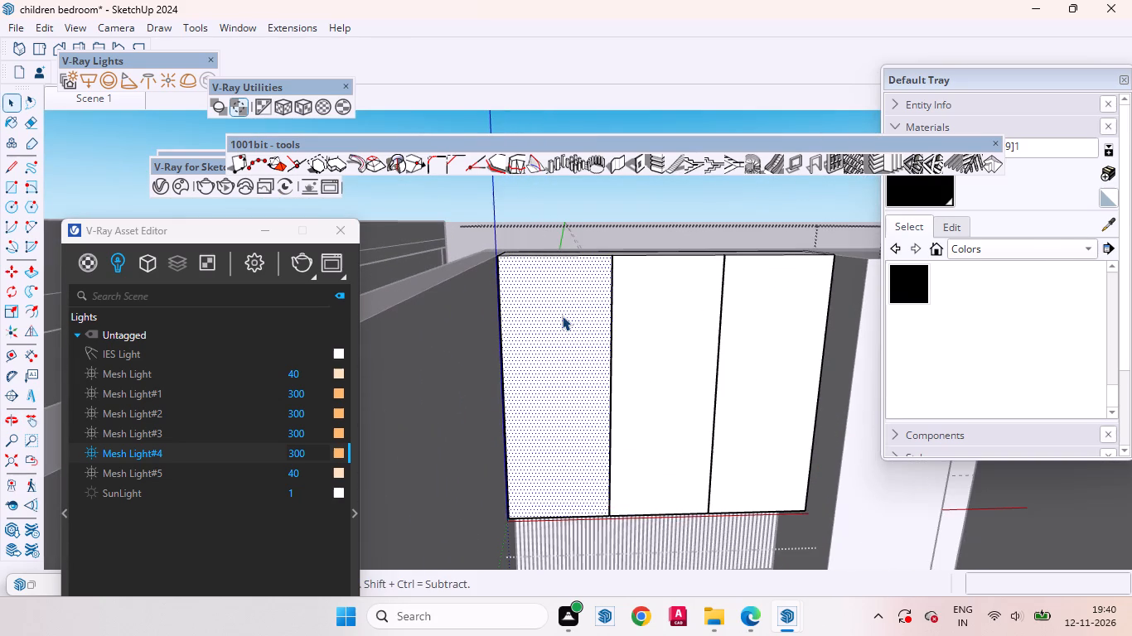
{"action": "key", "text": "f"}
{"action": "left_click", "coordinate": [534, 314]}
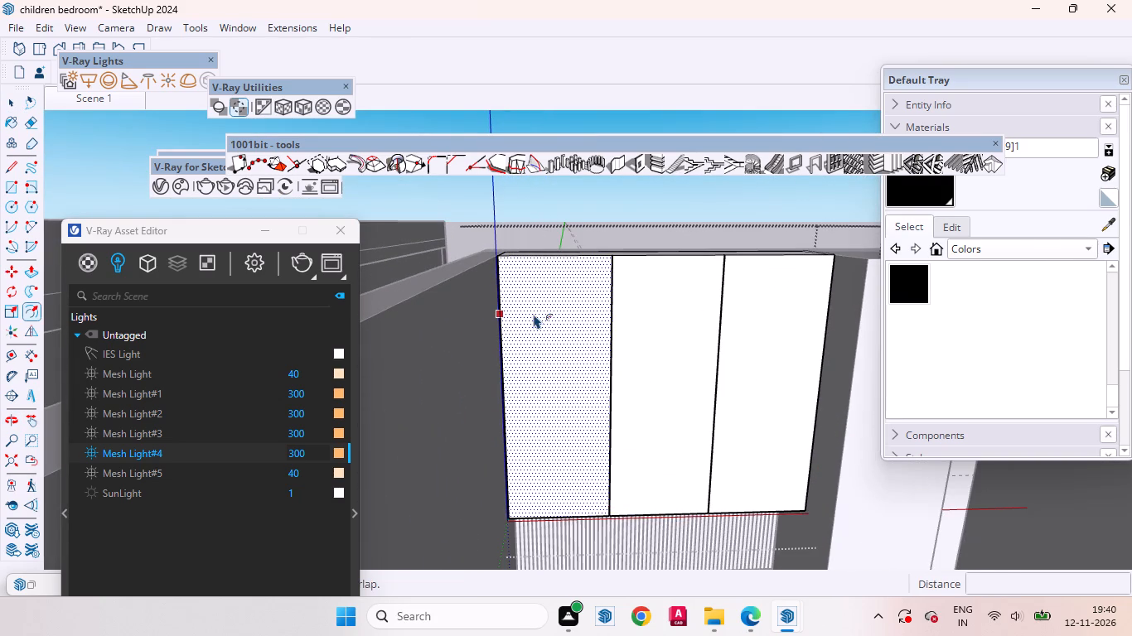
{"action": "type", "text": "18mm"}
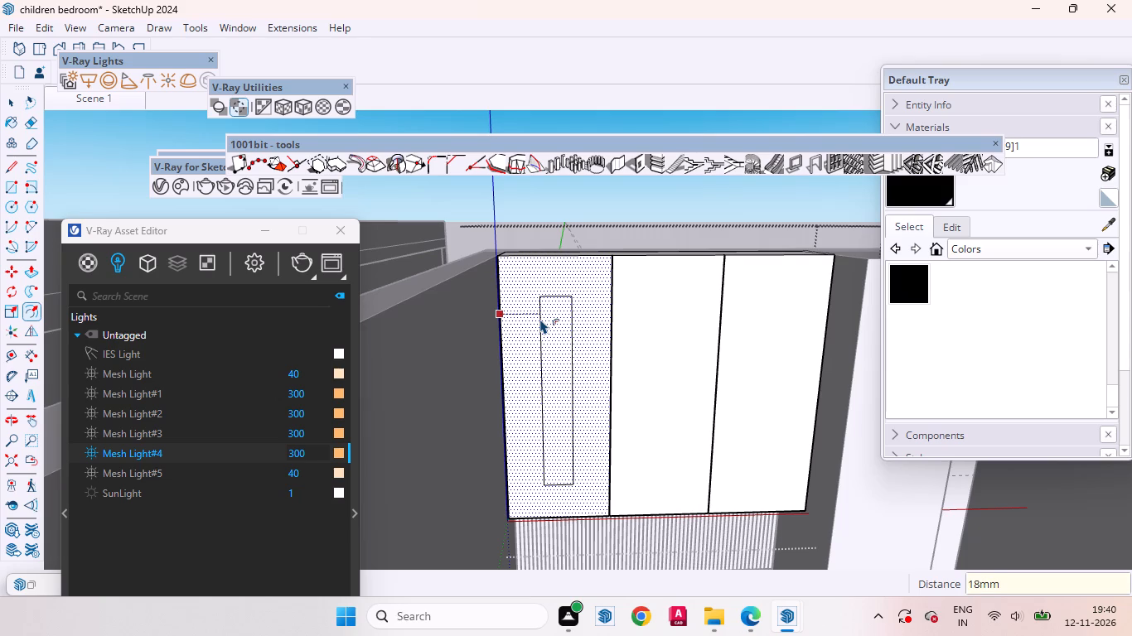
{"action": "key", "text": "Return"}
{"action": "key", "text": "space"}
Push the left shutter's inner panel back by 12 inches inside its border frame.
{"action": "left_click", "coordinate": [554, 329]}
{"action": "middle_click_drag", "start_coordinate": [561, 314], "coordinate": [580, 354]}
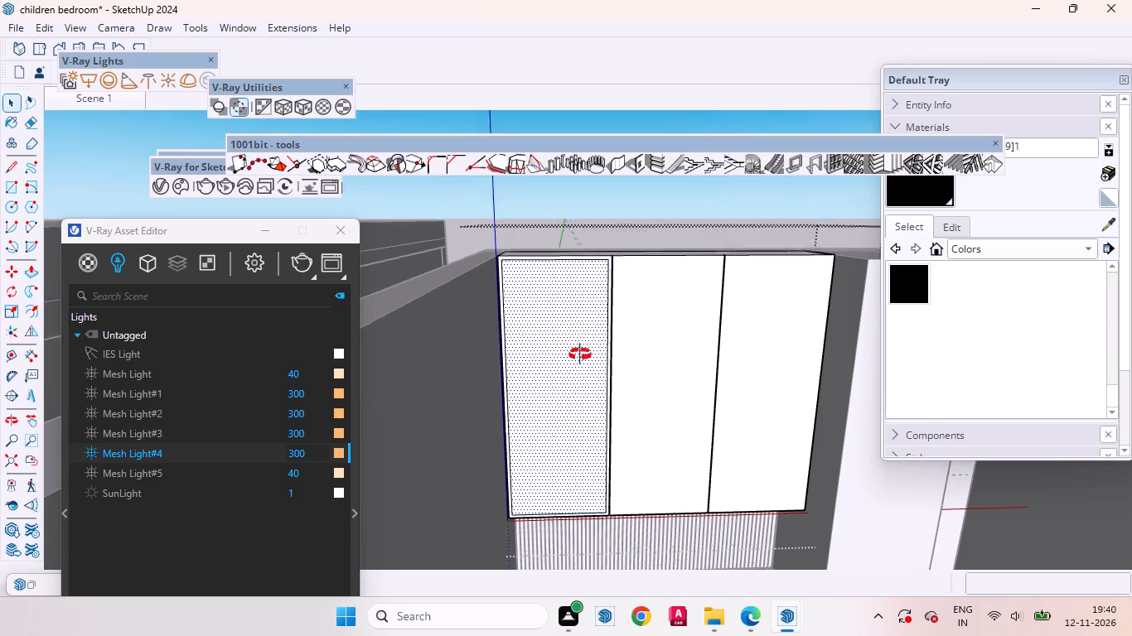
{"action": "middle_click_drag", "start_coordinate": [580, 354], "coordinate": [654, 463]}
{"action": "scroll", "coordinate": [564, 346], "scroll_direction": "up", "scroll_amount": 6}
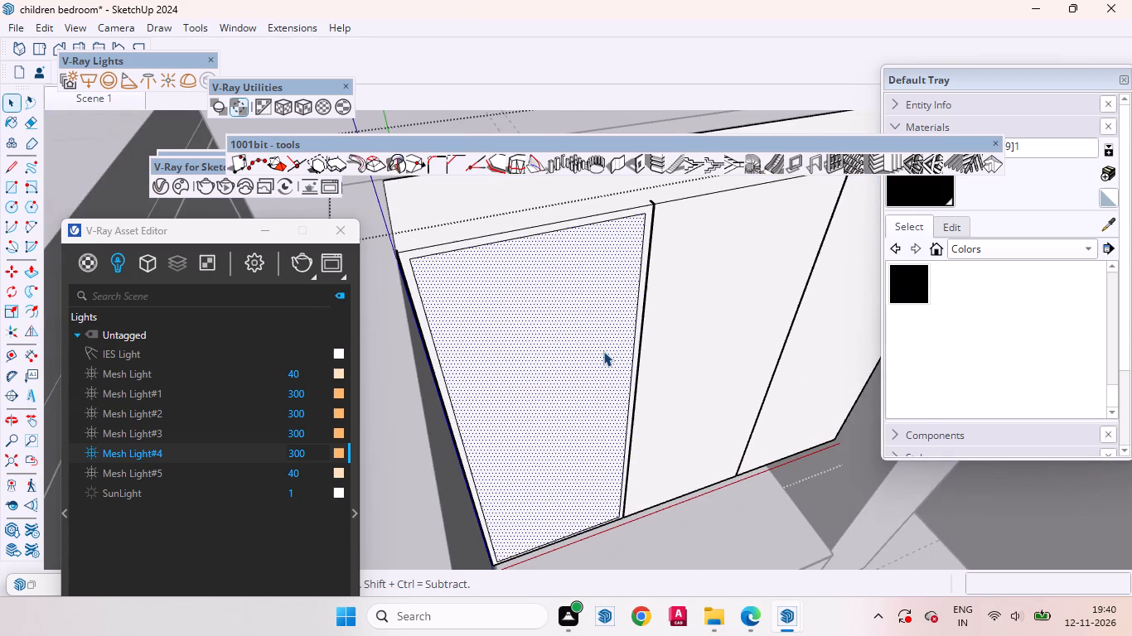
{"action": "key", "text": "p"}
{"action": "left_click", "coordinate": [599, 355]}
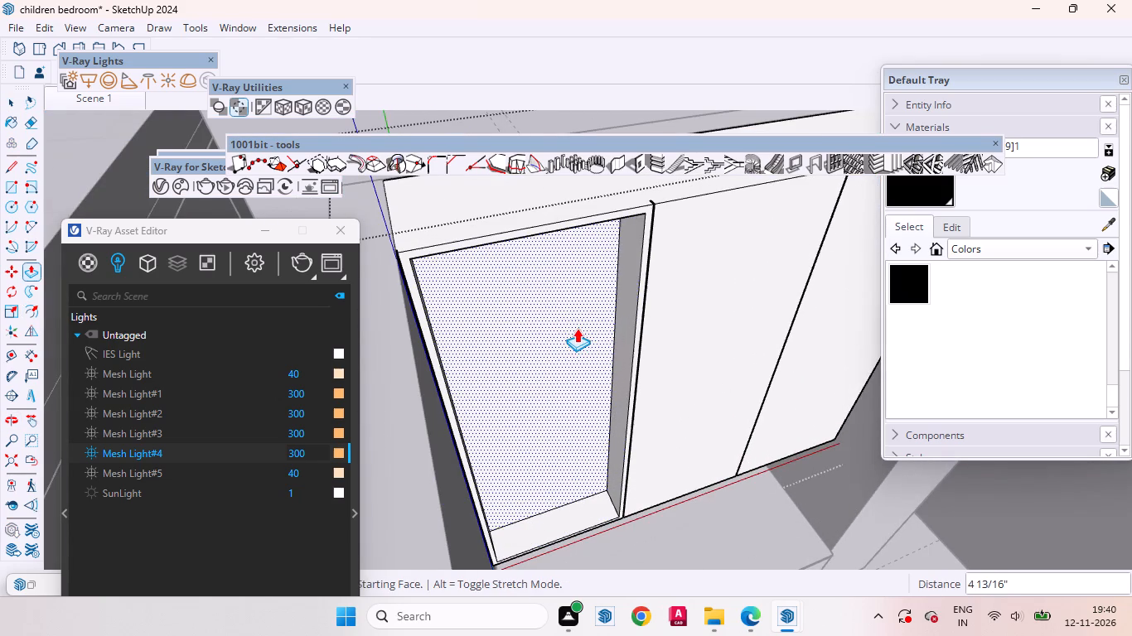
{"action": "type", "text": "13"}
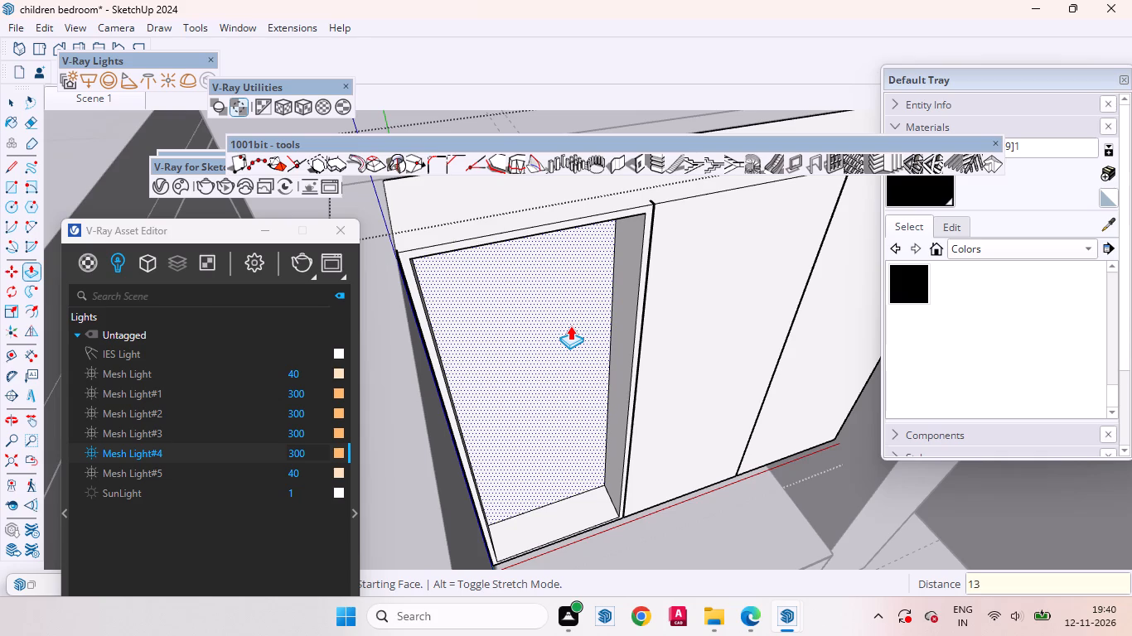
{"action": "key", "text": "BackSpace"}
{"action": "key", "text": "2"}
{"action": "key", "text": "Return"}
{"action": "key", "text": "space"}
Offset the outlines of the middle and right shutter faces inward by the same 18 mm to form border frames.
{"action": "scroll", "coordinate": [418, 354], "scroll_direction": "down", "scroll_amount": 1}
{"action": "scroll", "coordinate": [418, 354], "scroll_direction": "up", "scroll_amount": 1}
{"action": "scroll", "coordinate": [418, 354], "scroll_direction": "down", "scroll_amount": 3}
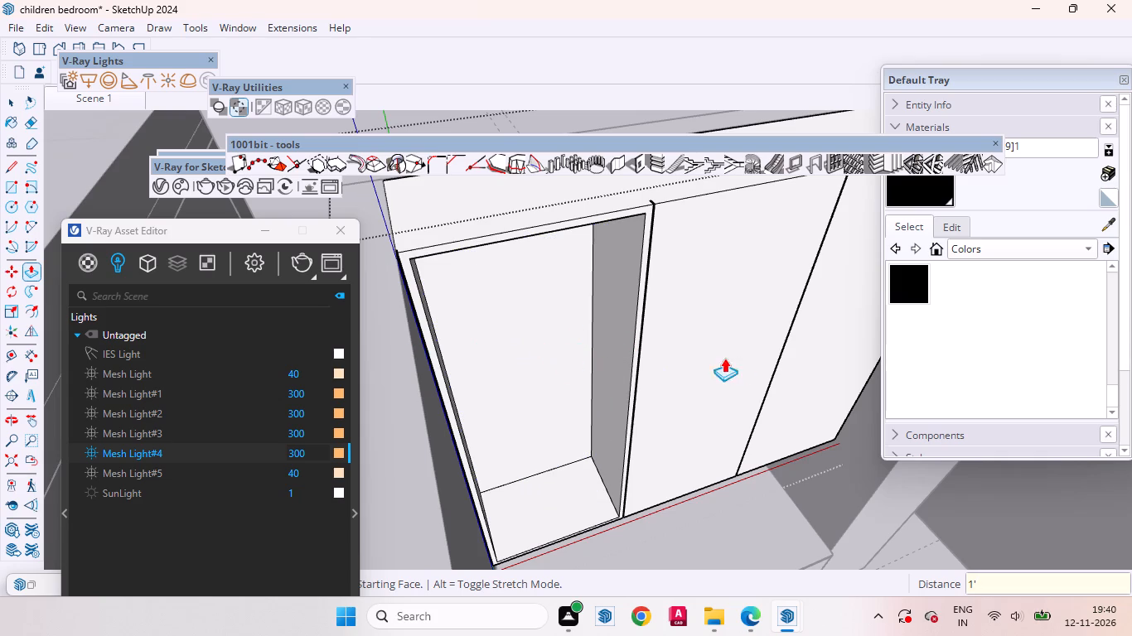
{"action": "left_click", "coordinate": [1, 94]}
{"action": "scroll", "coordinate": [445, 321], "scroll_direction": "down", "scroll_amount": 4}
{"action": "middle_click_drag", "start_coordinate": [628, 368], "coordinate": [564, 263]}
{"action": "left_click", "coordinate": [599, 314]}
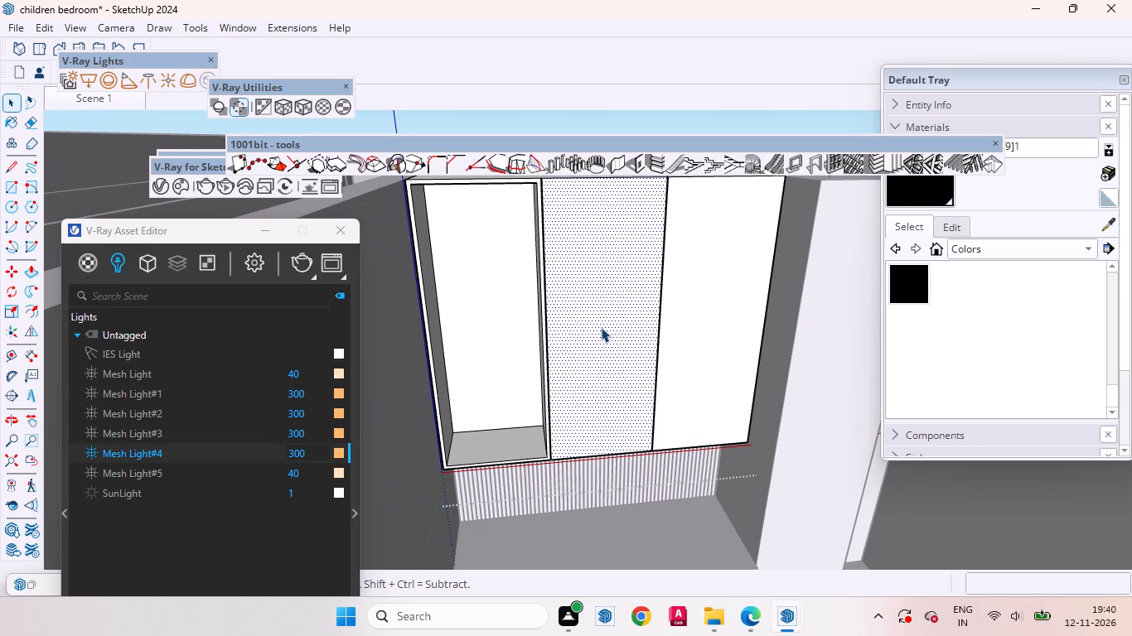
{"action": "key", "text": "f"}
{"action": "double_click", "coordinate": [585, 312]}
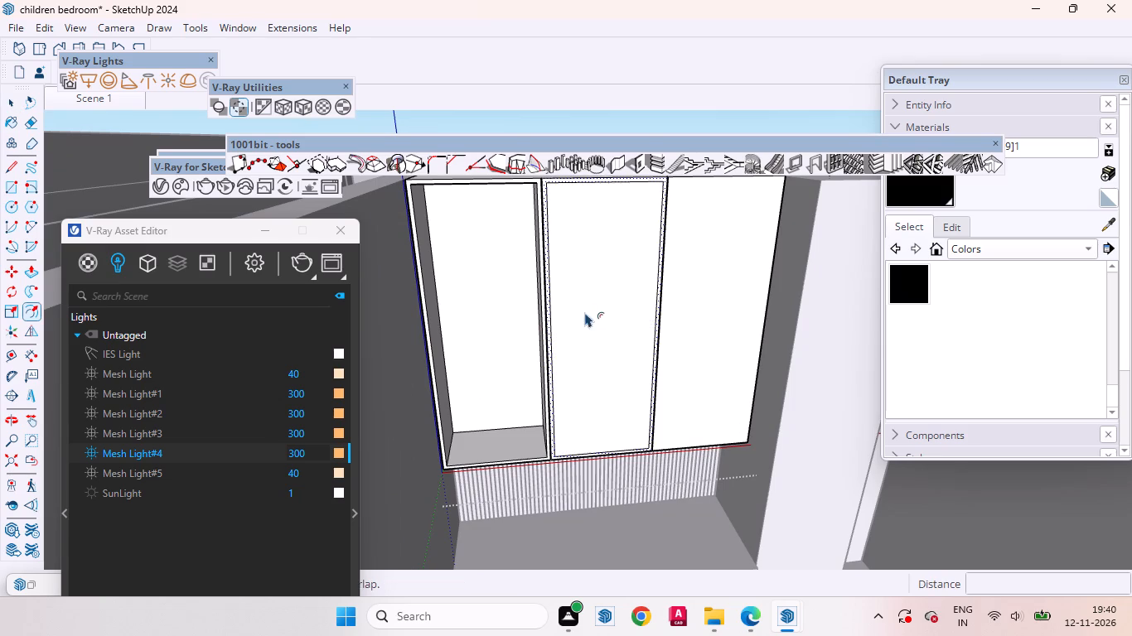
{"action": "key", "text": "space"}
{"action": "left_click", "coordinate": [707, 319]}
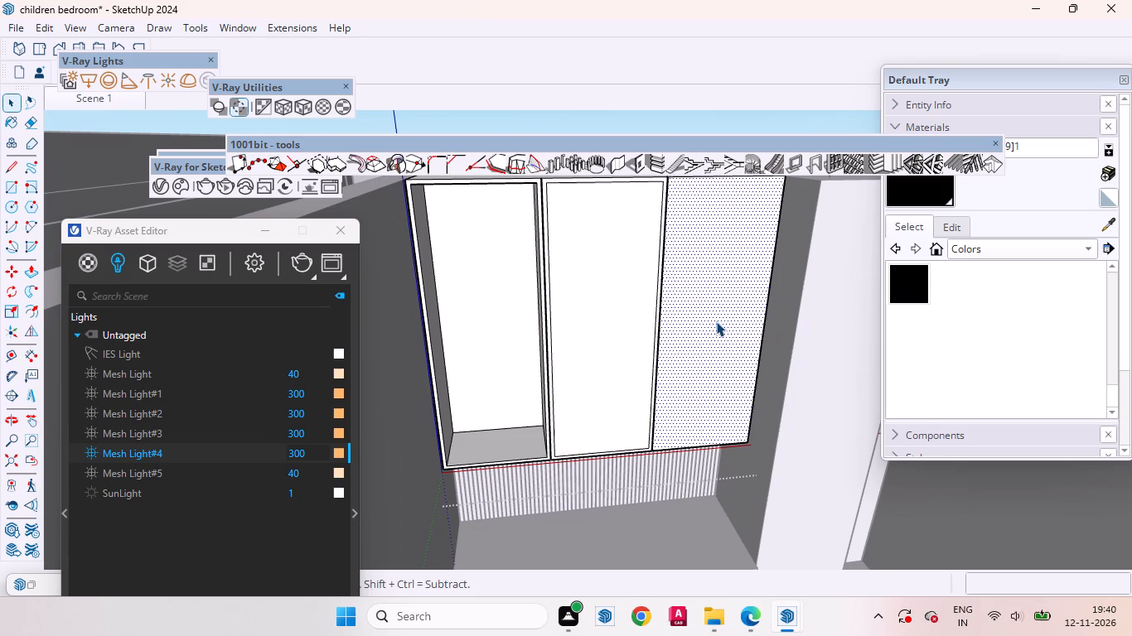
{"action": "key", "text": "f"}
{"action": "double_click", "coordinate": [699, 309]}
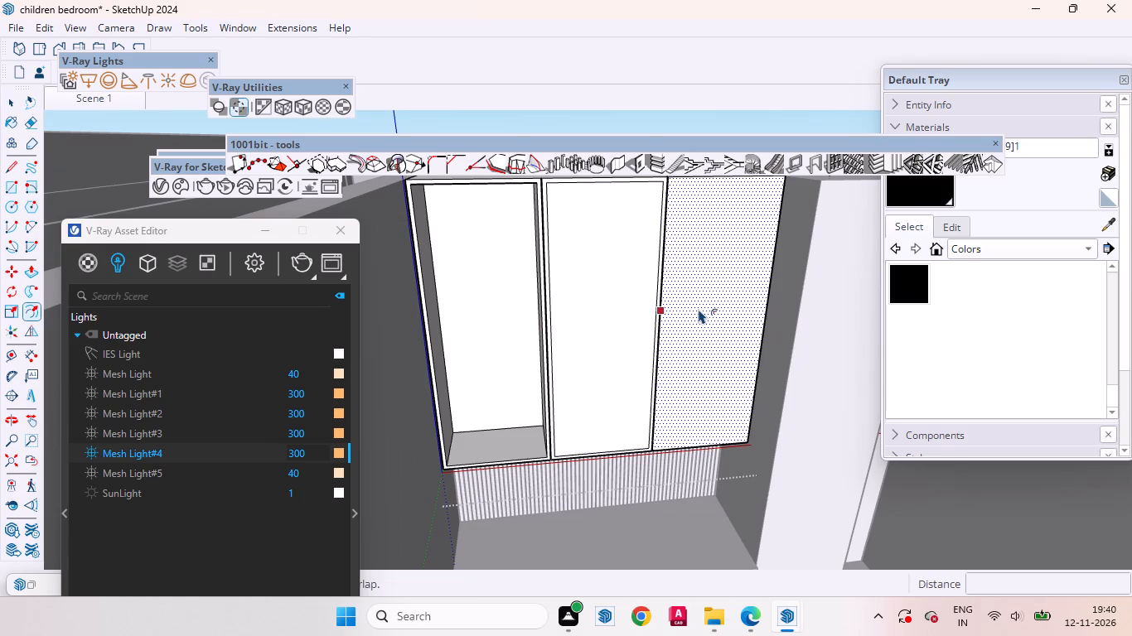
{"action": "key", "text": "space"}
Push the inner panels of the right and middle shutters back by the same 12 inches.
{"action": "left_click", "coordinate": [706, 322]}
{"action": "scroll", "coordinate": [668, 426], "scroll_direction": "down", "scroll_amount": 4}
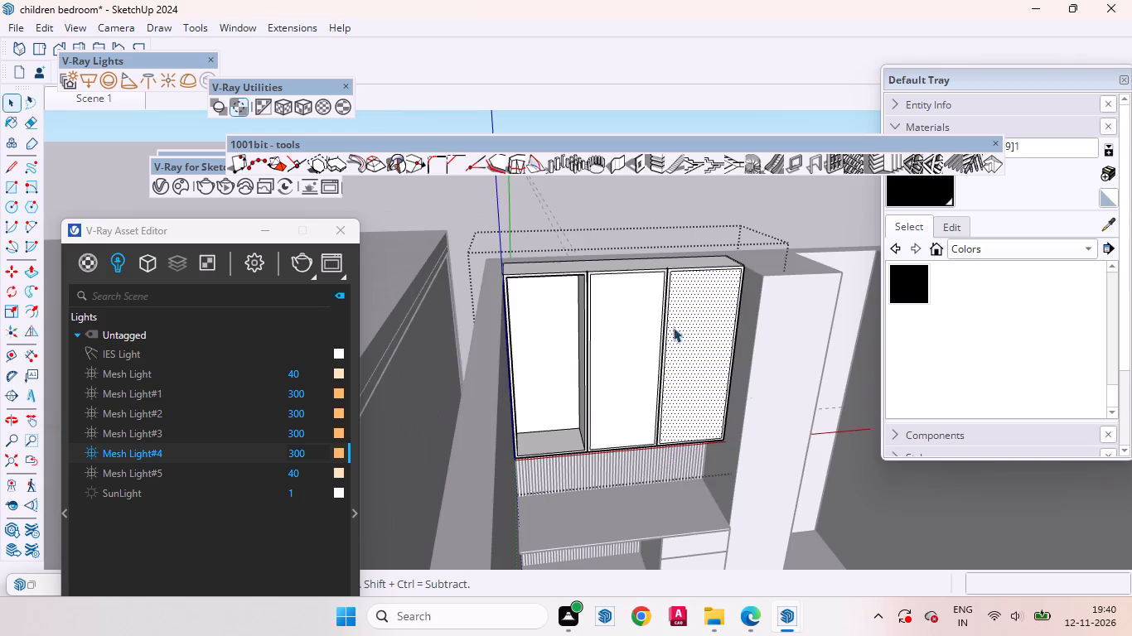
{"action": "middle_click_drag", "start_coordinate": [683, 339], "coordinate": [878, 426]}
{"action": "scroll", "coordinate": [712, 266], "scroll_direction": "up", "scroll_amount": 19}
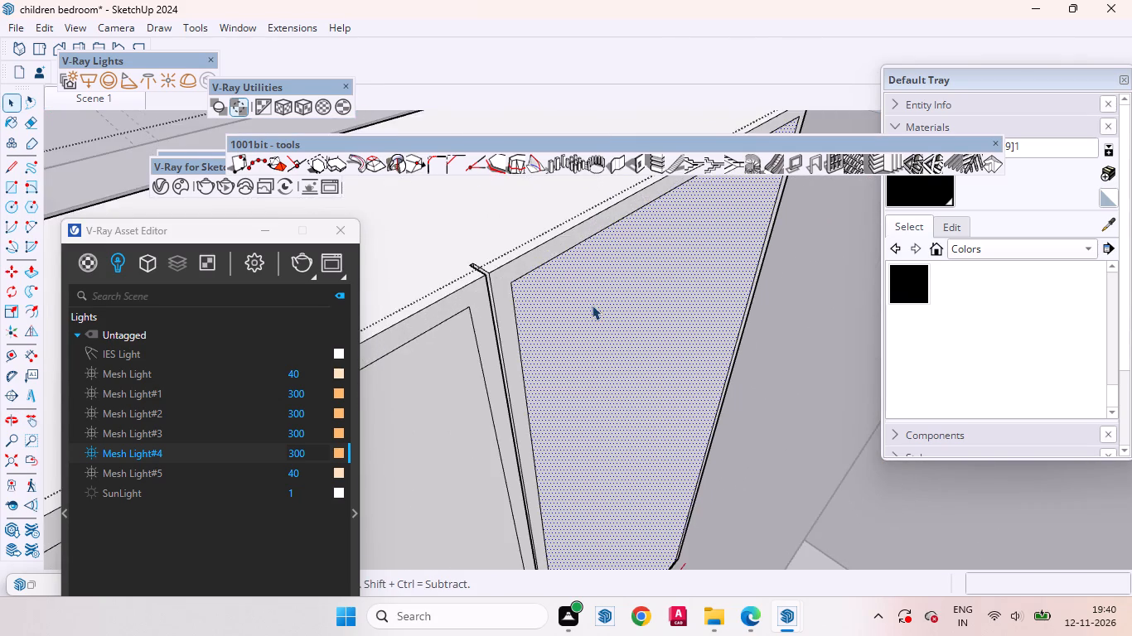
{"action": "scroll", "coordinate": [578, 342], "scroll_direction": "down", "scroll_amount": 3}
{"action": "key", "text": "p"}
{"action": "double_click", "coordinate": [607, 354]}
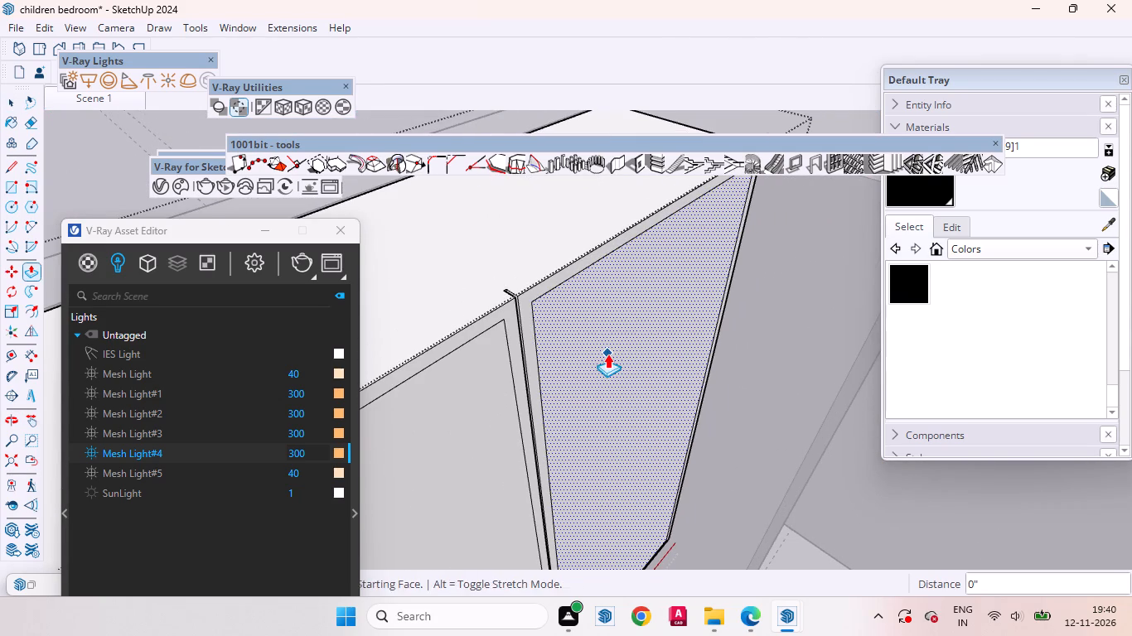
{"action": "double_click", "coordinate": [476, 431]}
{"action": "key", "text": "space"}
Push the middle shutter's border frame back by 18 mm.
{"action": "scroll", "coordinate": [580, 379], "scroll_direction": "down", "scroll_amount": 2}
{"action": "scroll", "coordinate": [581, 379], "scroll_direction": "up", "scroll_amount": 1}
{"action": "scroll", "coordinate": [581, 380], "scroll_direction": "down", "scroll_amount": 1}
{"action": "scroll", "coordinate": [581, 380], "scroll_direction": "up", "scroll_amount": 1}
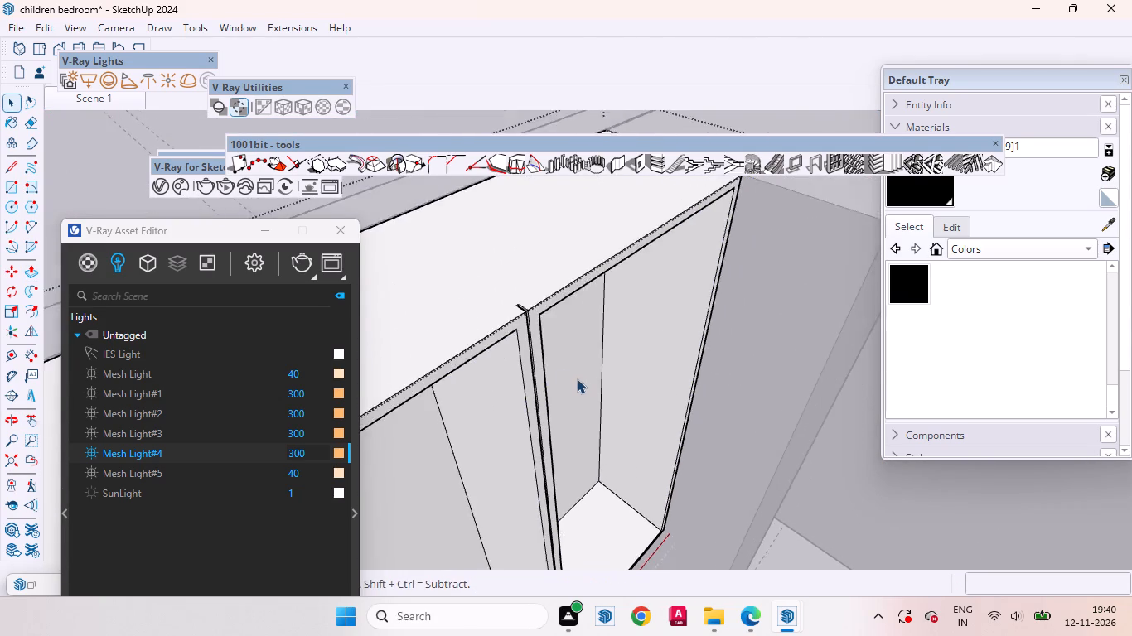
{"action": "scroll", "coordinate": [537, 368], "scroll_direction": "down", "scroll_amount": 18}
{"action": "middle_click_drag", "start_coordinate": [636, 357], "coordinate": [418, 213]}
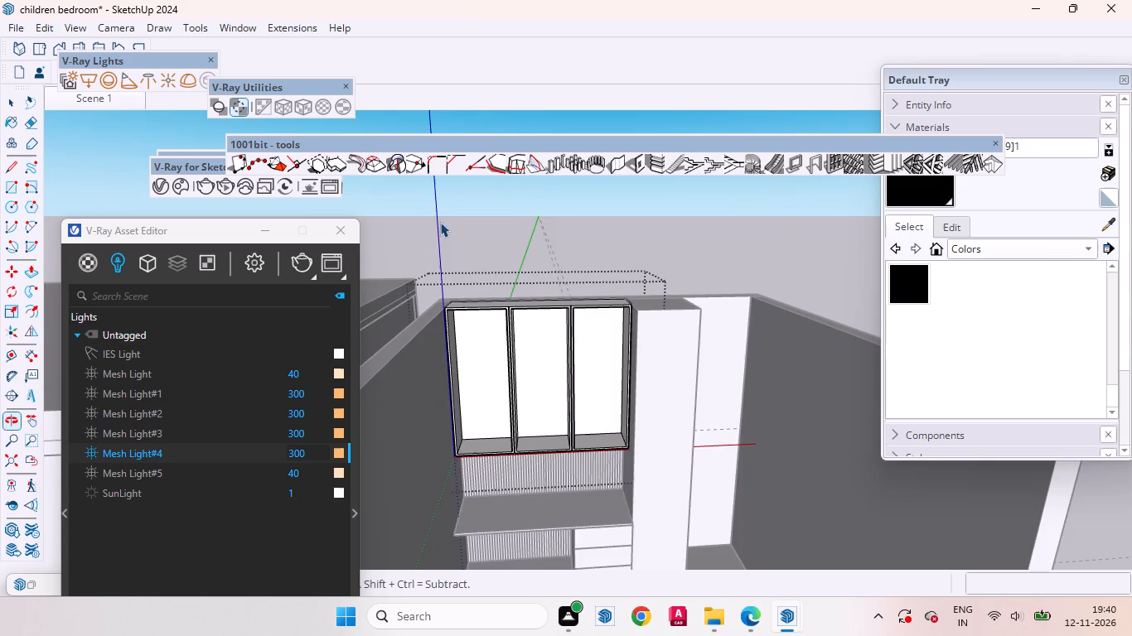
{"action": "scroll", "coordinate": [511, 252], "scroll_direction": "down", "scroll_amount": 5}
{"action": "scroll", "coordinate": [517, 284], "scroll_direction": "up", "scroll_amount": 20}
{"action": "scroll", "coordinate": [517, 284], "scroll_direction": "up", "scroll_amount": 2}
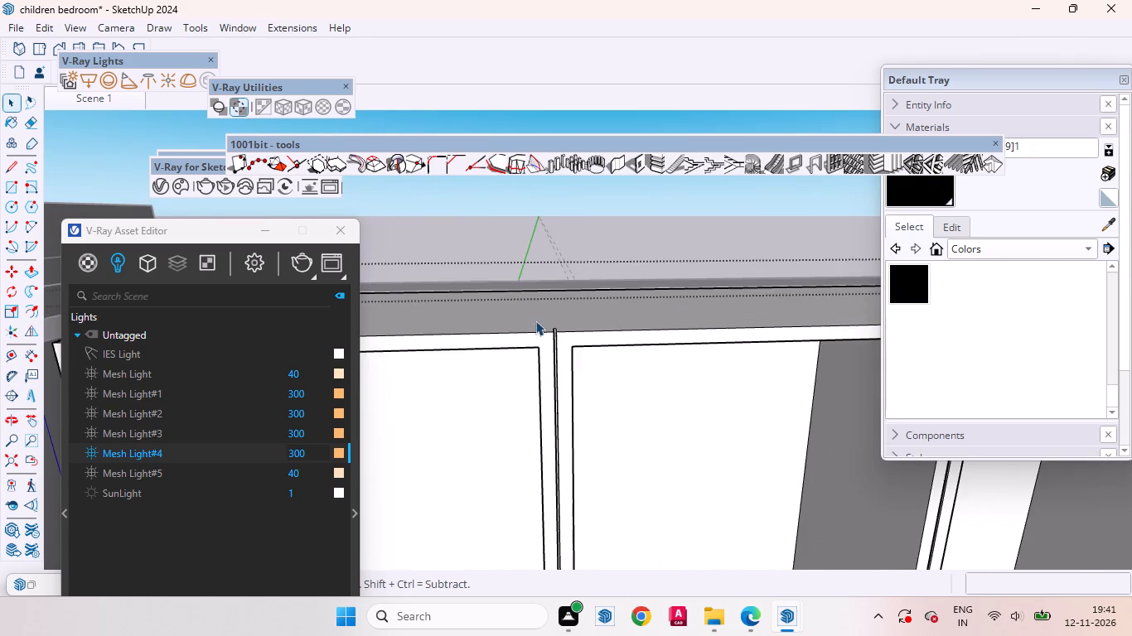
{"action": "middle_click_drag", "start_coordinate": [536, 320], "coordinate": [587, 369]}
{"action": "scroll", "coordinate": [644, 386], "scroll_direction": "up", "scroll_amount": 7}
{"action": "left_click", "coordinate": [626, 398]}
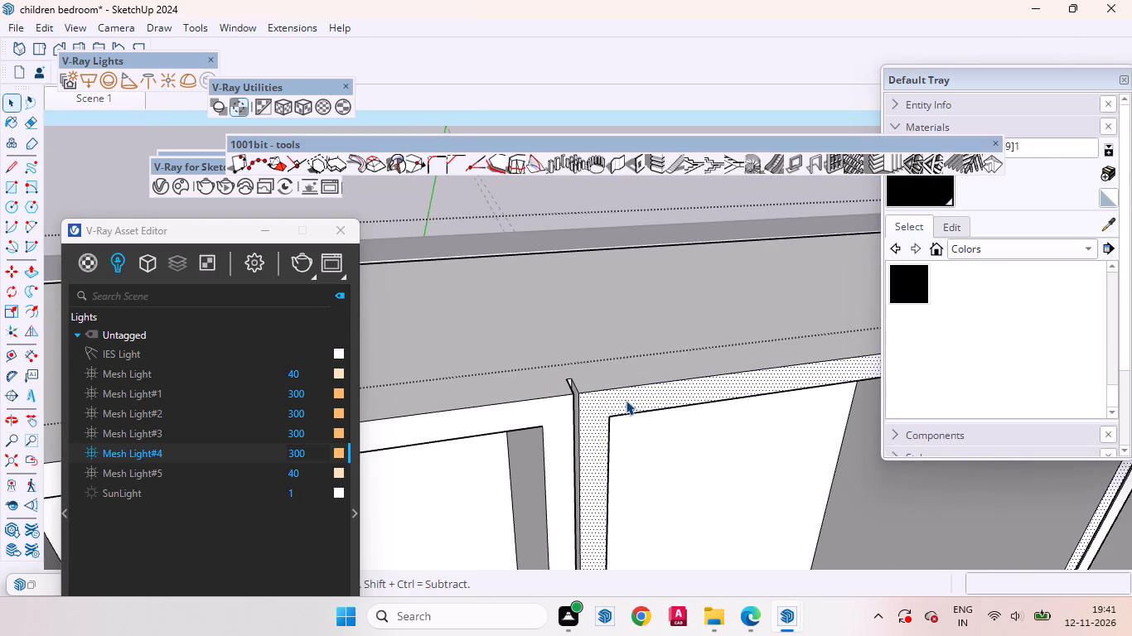
{"action": "key", "text": "p"}
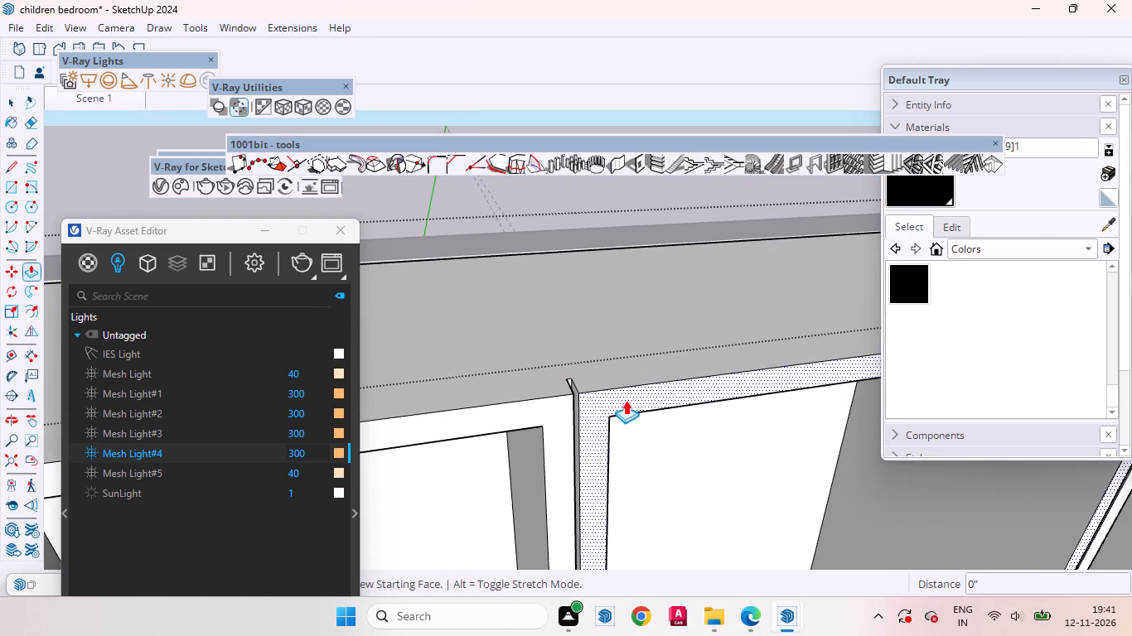
{"action": "left_click", "coordinate": [626, 400]}
{"action": "type", "text": "18mm"}
{"action": "key", "text": "Return"}
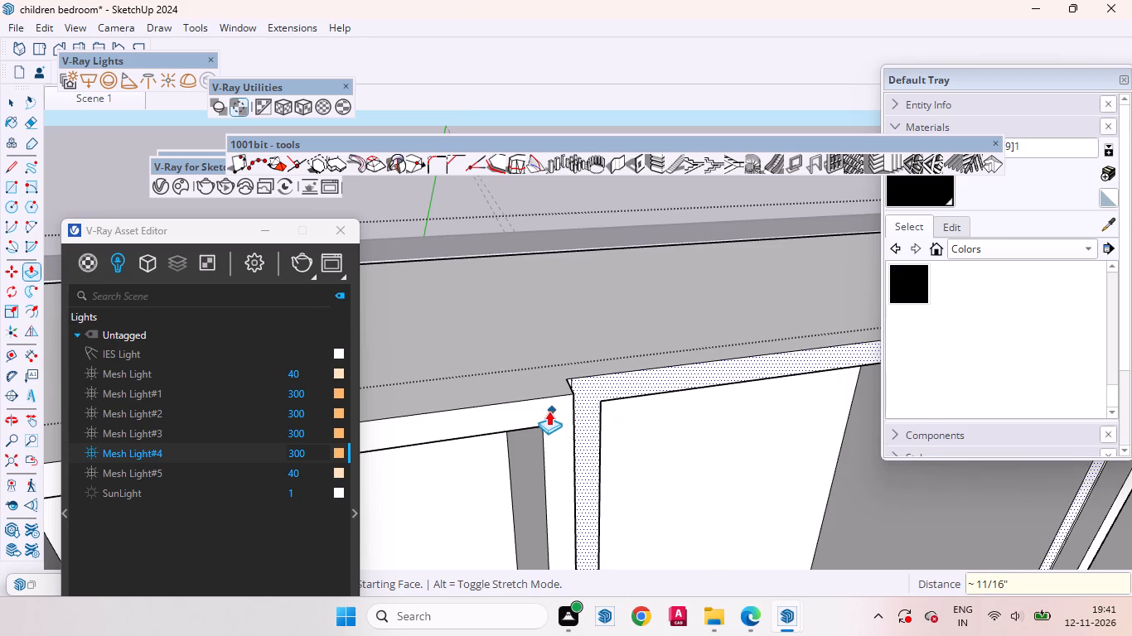
{"action": "key", "text": "space"}
Push the left and right shutters' border frames back by the same 18 mm.
{"action": "left_click", "coordinate": [554, 417]}
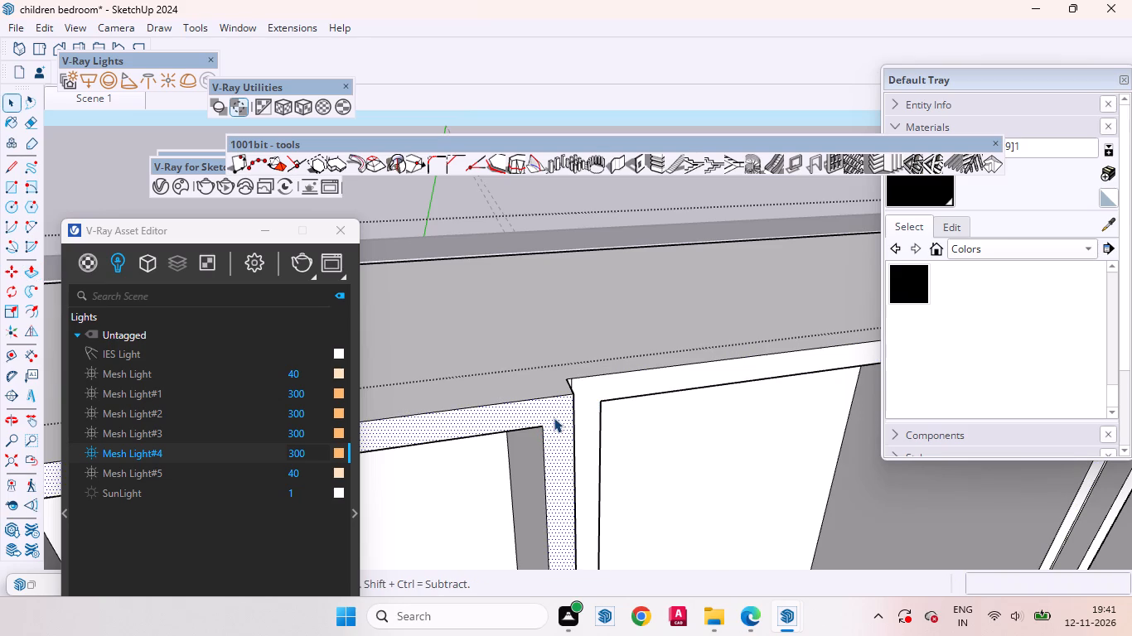
{"action": "key", "text": "p"}
{"action": "double_click", "coordinate": [554, 417]}
{"action": "scroll", "coordinate": [528, 359], "scroll_direction": "down", "scroll_amount": 18}
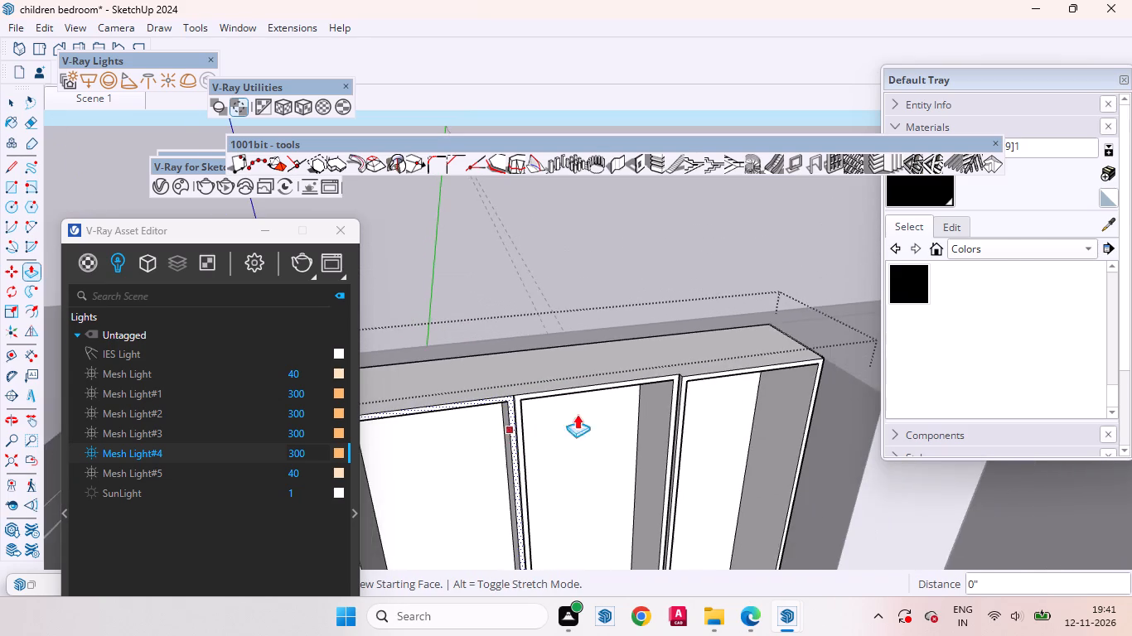
{"action": "key", "text": "space"}
{"action": "scroll", "coordinate": [691, 378], "scroll_direction": "up", "scroll_amount": 12}
{"action": "left_click", "coordinate": [681, 379]}
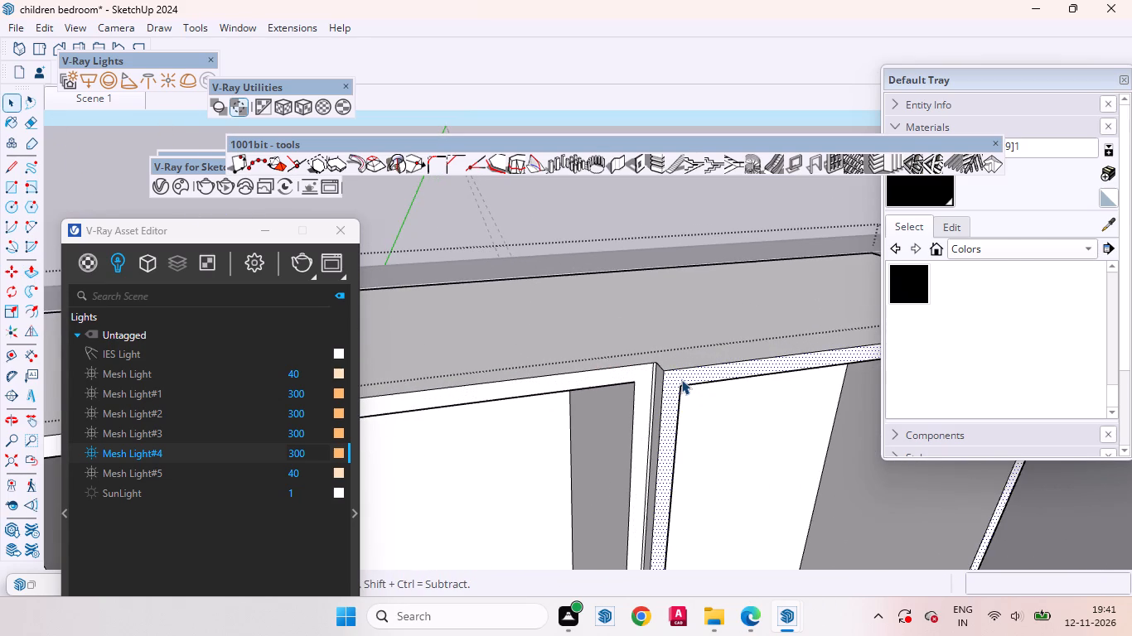
{"action": "key", "text": "p"}
{"action": "double_click", "coordinate": [681, 379]}
{"action": "key", "text": "space"}
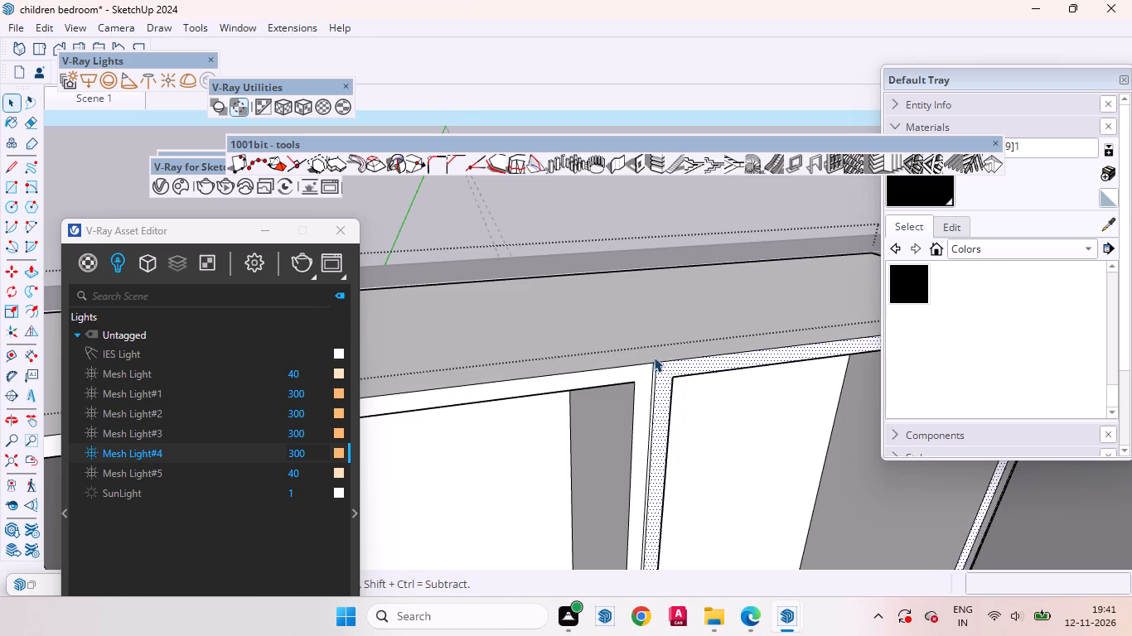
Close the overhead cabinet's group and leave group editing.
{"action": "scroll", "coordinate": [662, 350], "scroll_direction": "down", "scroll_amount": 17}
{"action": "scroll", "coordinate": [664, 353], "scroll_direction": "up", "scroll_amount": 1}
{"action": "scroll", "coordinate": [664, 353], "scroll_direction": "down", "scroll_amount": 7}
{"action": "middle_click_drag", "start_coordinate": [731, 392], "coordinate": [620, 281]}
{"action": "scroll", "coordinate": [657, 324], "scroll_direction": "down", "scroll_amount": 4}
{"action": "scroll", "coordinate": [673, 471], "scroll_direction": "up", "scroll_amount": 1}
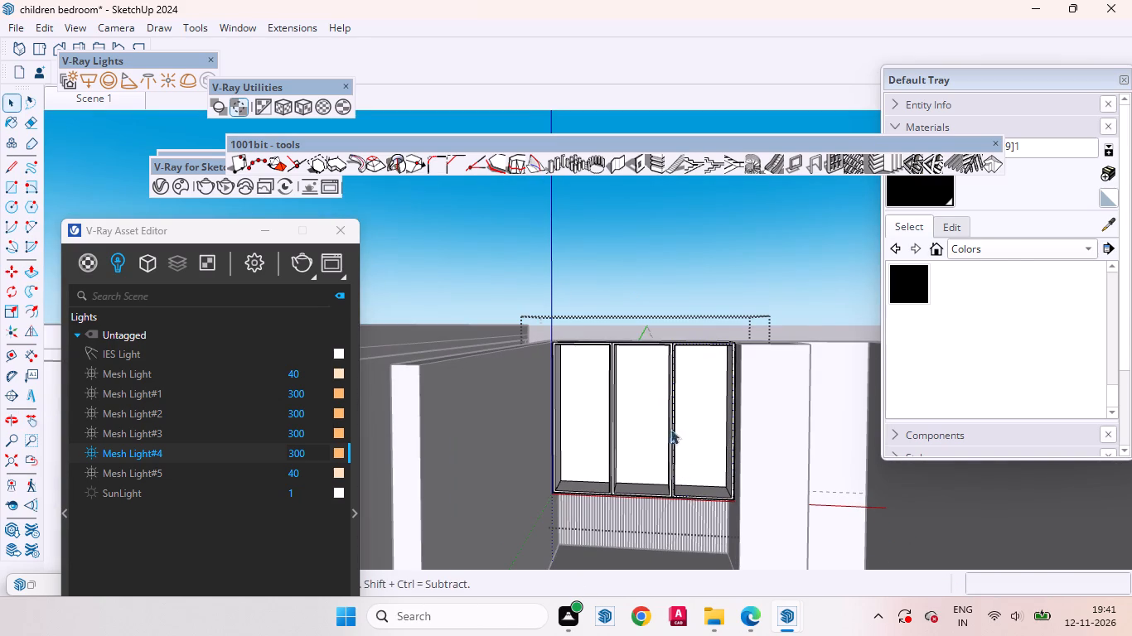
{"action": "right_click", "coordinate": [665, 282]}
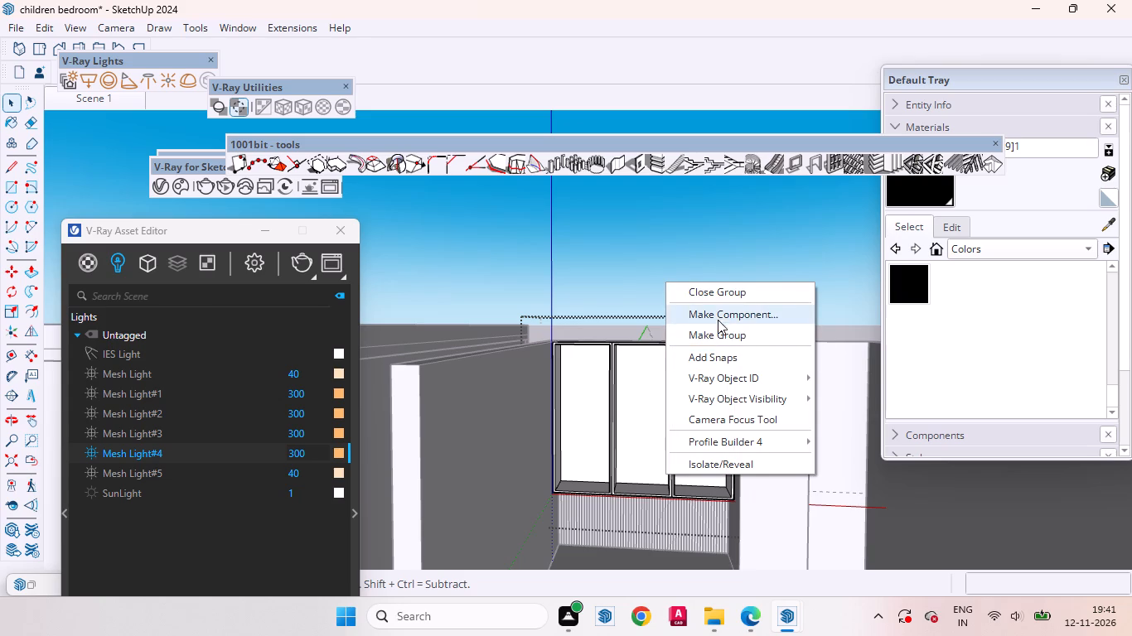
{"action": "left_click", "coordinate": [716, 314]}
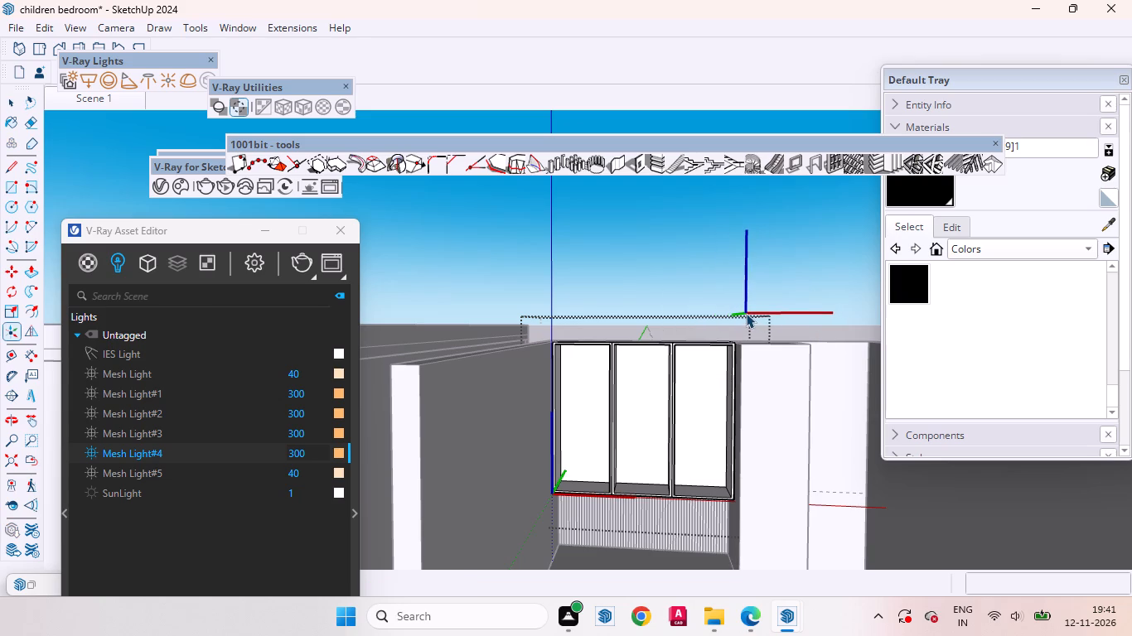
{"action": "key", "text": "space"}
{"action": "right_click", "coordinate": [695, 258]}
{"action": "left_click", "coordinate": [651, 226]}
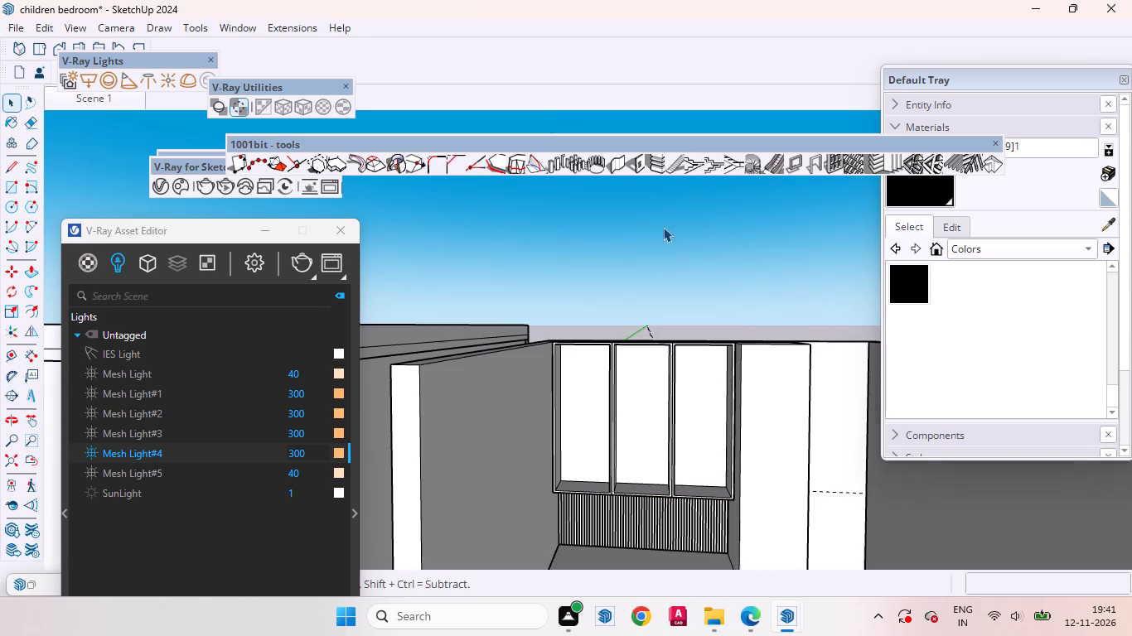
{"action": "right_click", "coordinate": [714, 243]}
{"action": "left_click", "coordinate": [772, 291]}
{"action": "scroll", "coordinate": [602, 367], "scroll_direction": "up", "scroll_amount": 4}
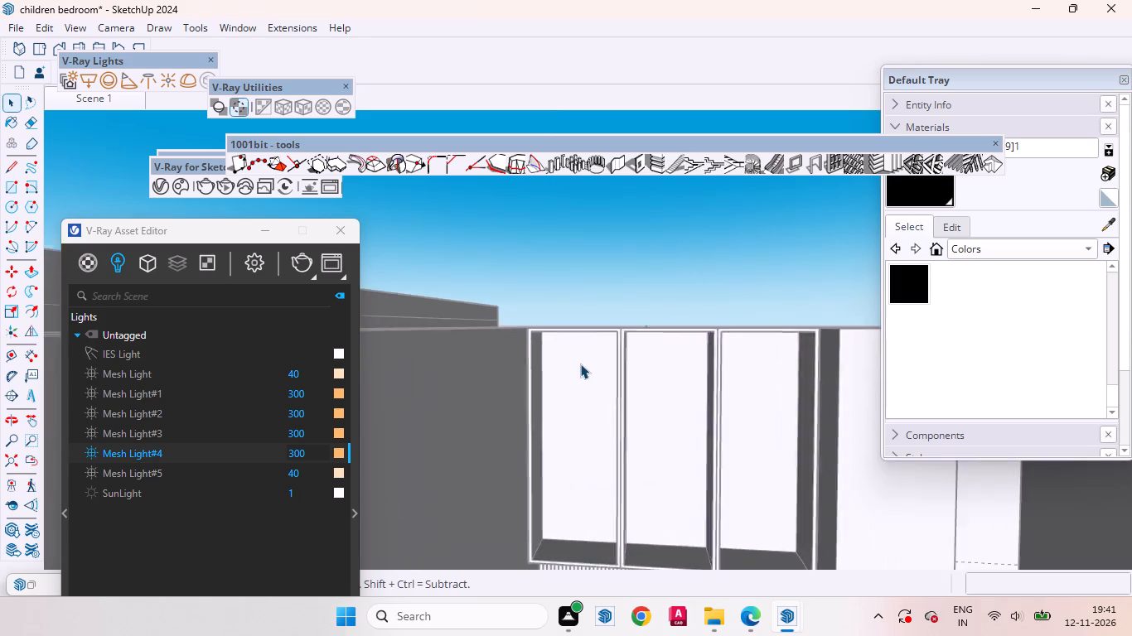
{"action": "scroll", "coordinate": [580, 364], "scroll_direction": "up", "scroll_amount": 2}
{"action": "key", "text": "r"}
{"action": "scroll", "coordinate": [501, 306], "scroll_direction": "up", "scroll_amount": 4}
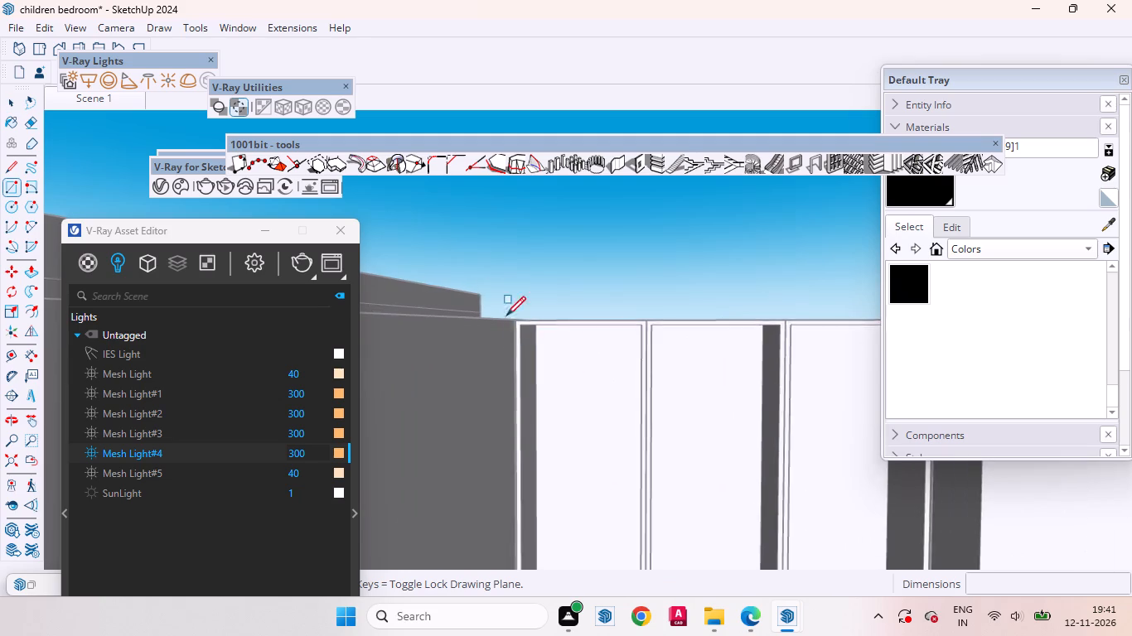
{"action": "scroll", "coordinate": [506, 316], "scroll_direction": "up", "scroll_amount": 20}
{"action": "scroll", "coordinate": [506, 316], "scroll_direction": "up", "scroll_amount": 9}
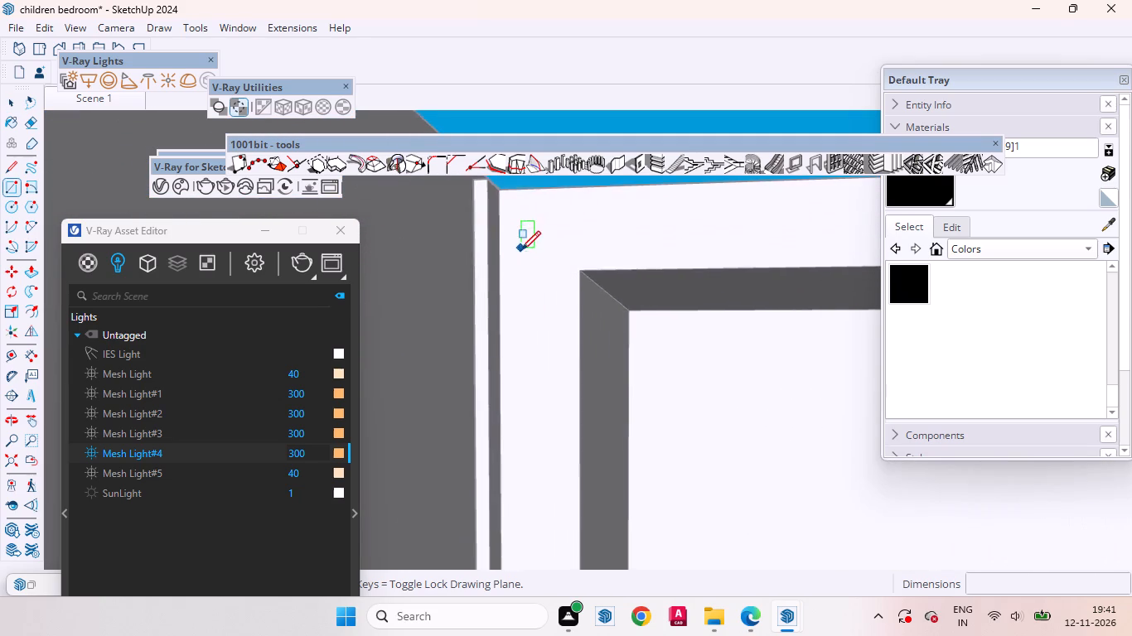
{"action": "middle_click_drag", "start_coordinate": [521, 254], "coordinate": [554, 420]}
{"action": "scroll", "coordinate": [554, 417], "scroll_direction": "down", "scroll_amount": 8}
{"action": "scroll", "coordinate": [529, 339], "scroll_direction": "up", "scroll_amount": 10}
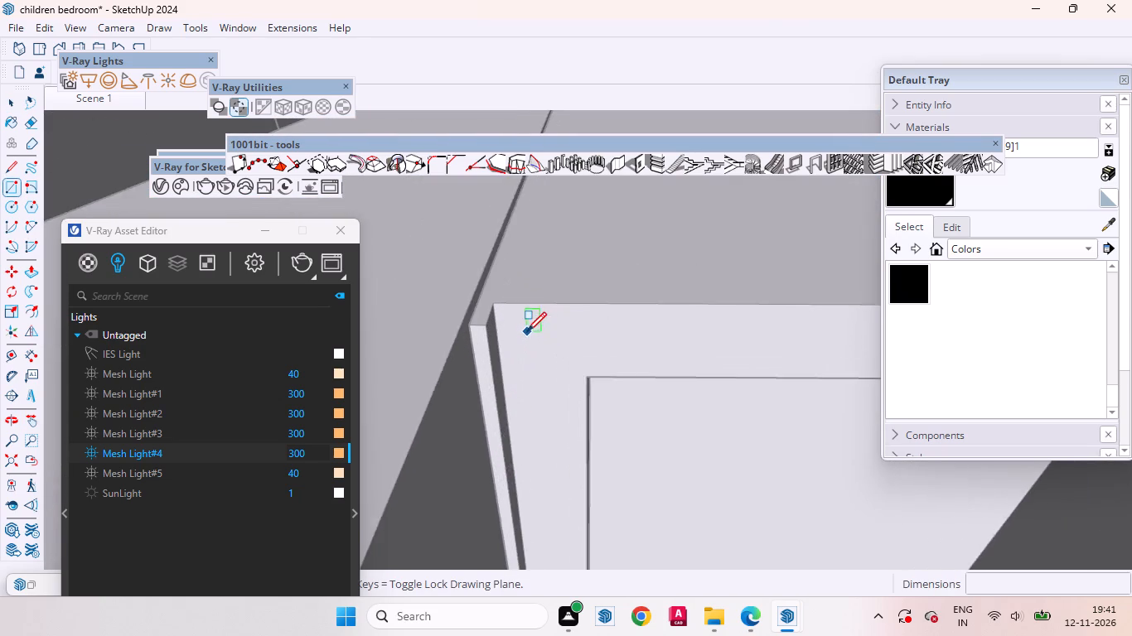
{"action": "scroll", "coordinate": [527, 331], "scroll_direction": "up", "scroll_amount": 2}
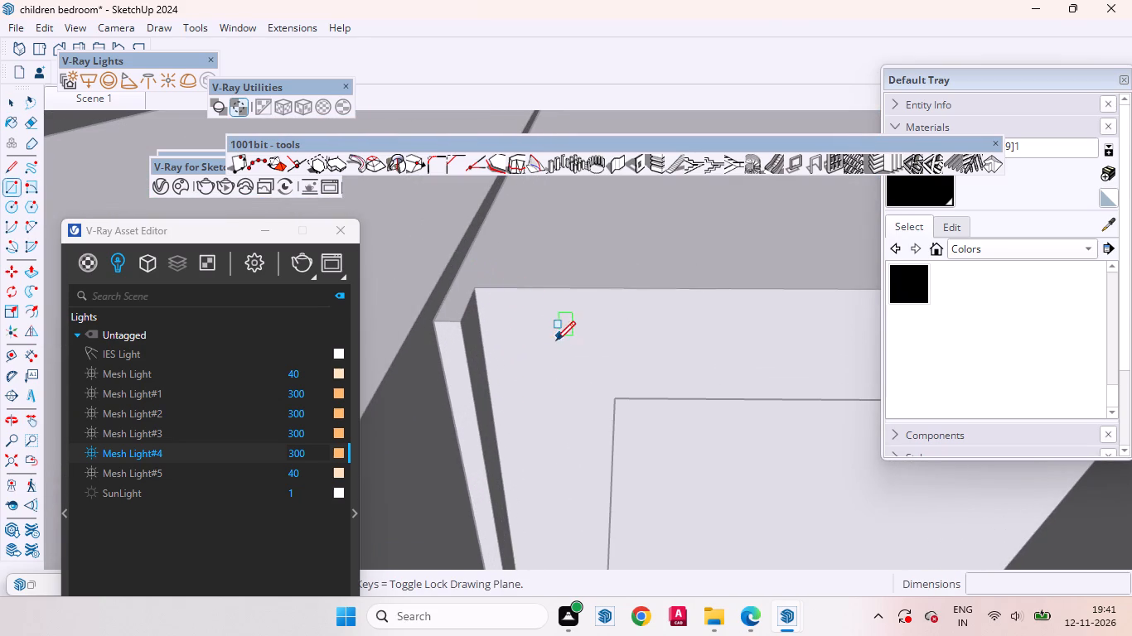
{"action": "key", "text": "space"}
Reopen the cabinet group and push the narrow strip along the front's left edge back behind the left shutter frame.
{"action": "triple_click", "coordinate": [459, 361]}
{"action": "left_click", "coordinate": [456, 361]}
{"action": "left_click", "coordinate": [454, 349]}
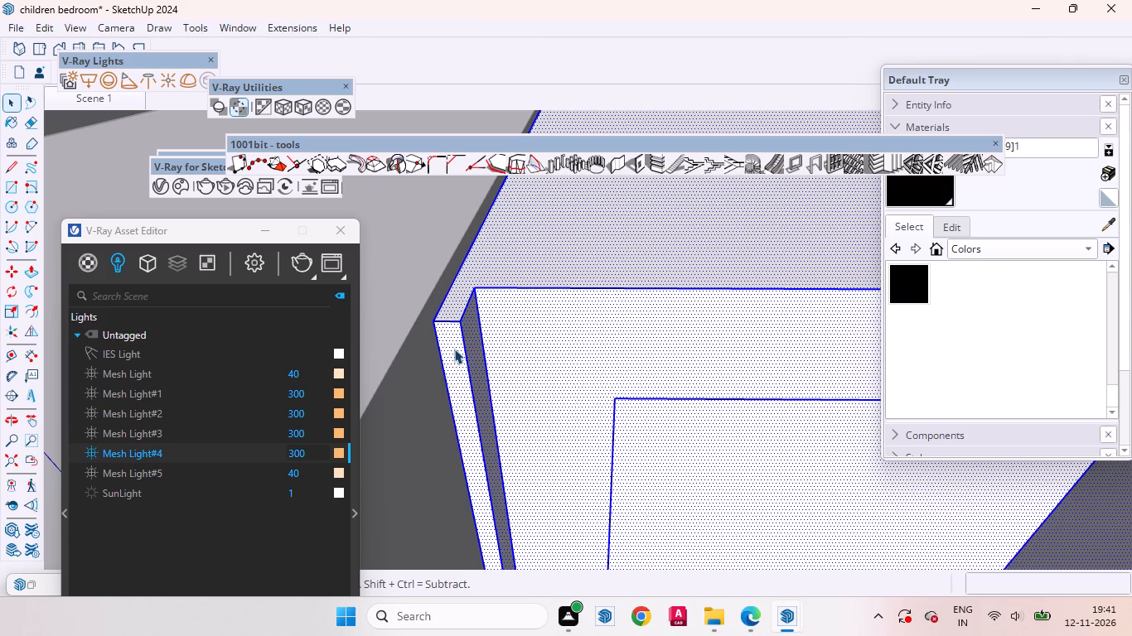
{"action": "key", "text": "p"}
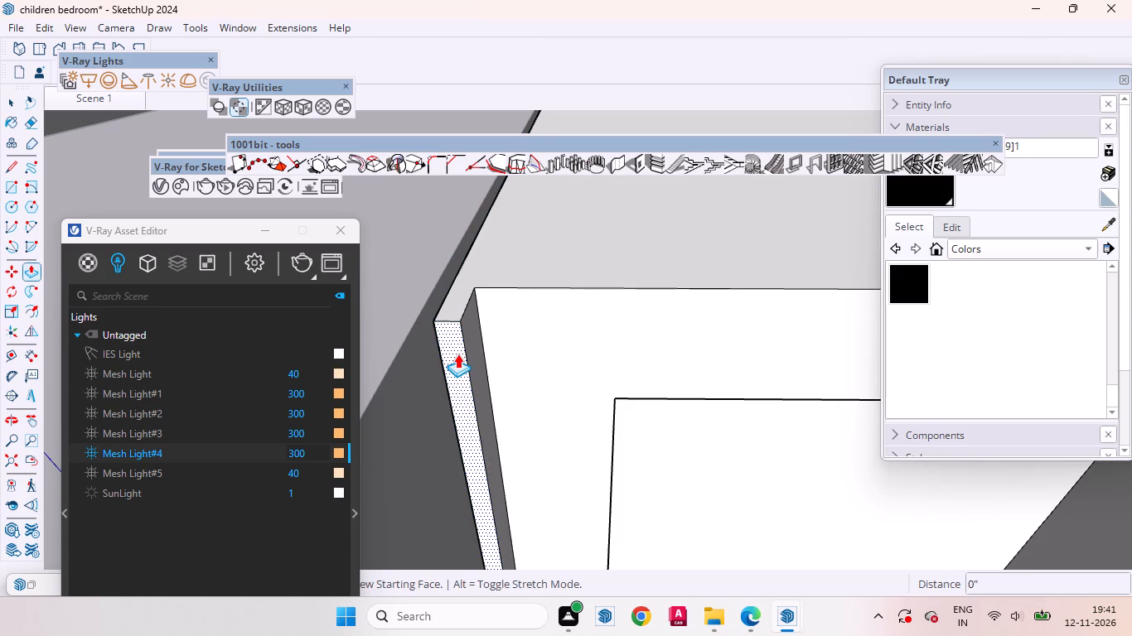
{"action": "left_click", "coordinate": [457, 354]}
{"action": "left_click", "coordinate": [476, 270]}
{"action": "key", "text": "space"}
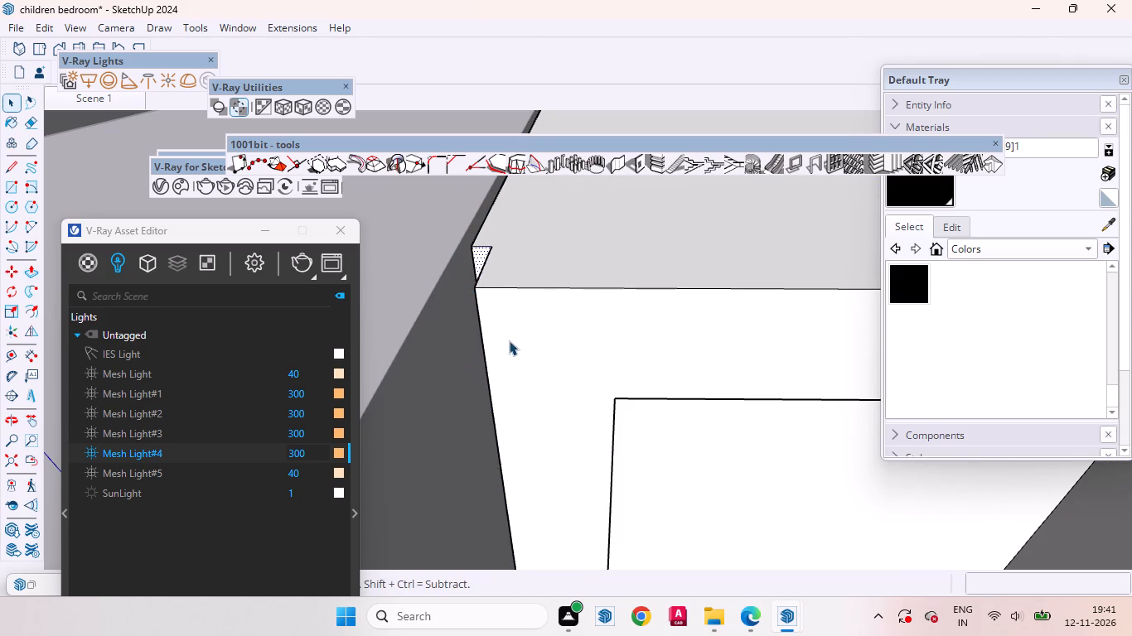
Push the narrow strip along the cabinet front's right edge back by the same distance as the left strip.
{"action": "scroll", "coordinate": [480, 333], "scroll_direction": "down", "scroll_amount": 20}
{"action": "scroll", "coordinate": [480, 333], "scroll_direction": "down", "scroll_amount": 16}
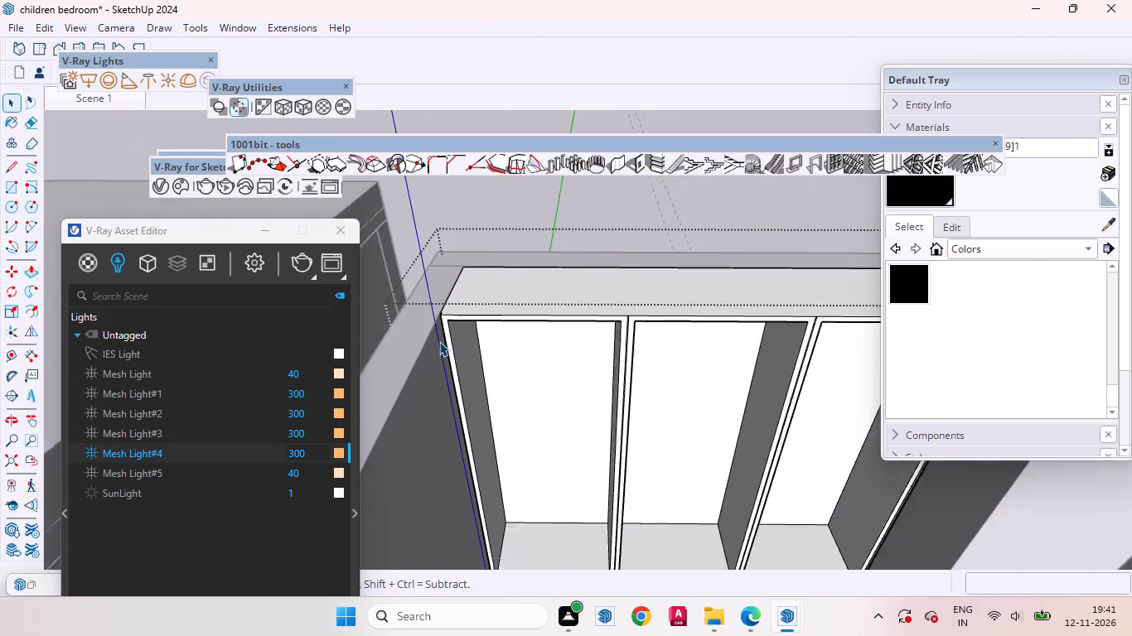
{"action": "scroll", "coordinate": [439, 341], "scroll_direction": "down", "scroll_amount": 6}
{"action": "left_click", "coordinate": [736, 255]}
{"action": "scroll", "coordinate": [726, 293], "scroll_direction": "up", "scroll_amount": 10}
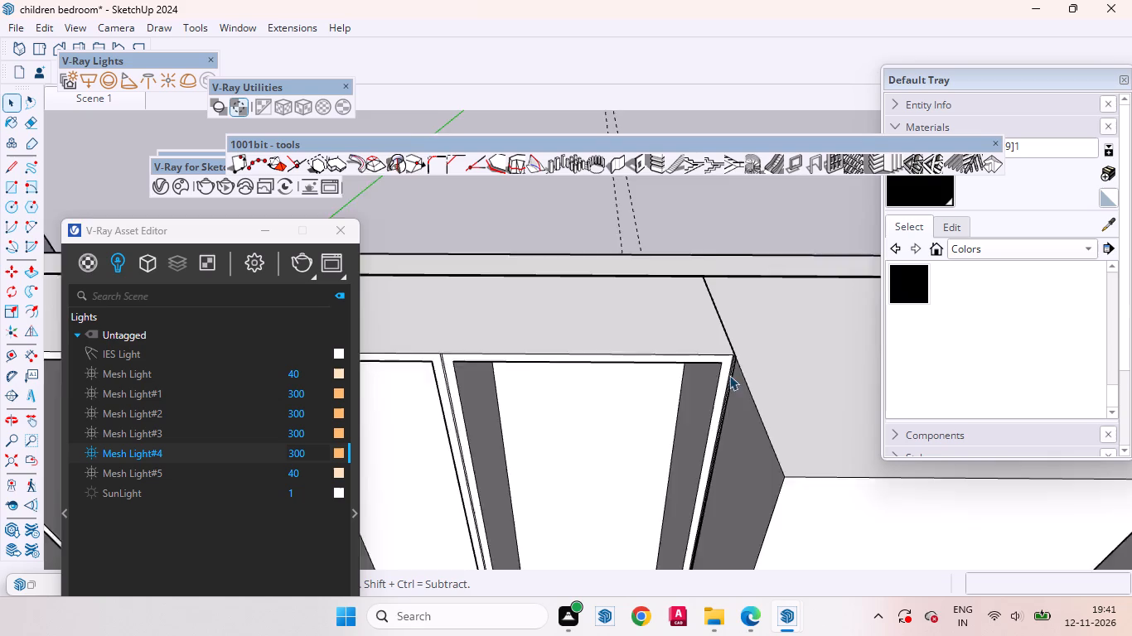
{"action": "scroll", "coordinate": [729, 375], "scroll_direction": "up", "scroll_amount": 18}
{"action": "left_click", "coordinate": [743, 340]}
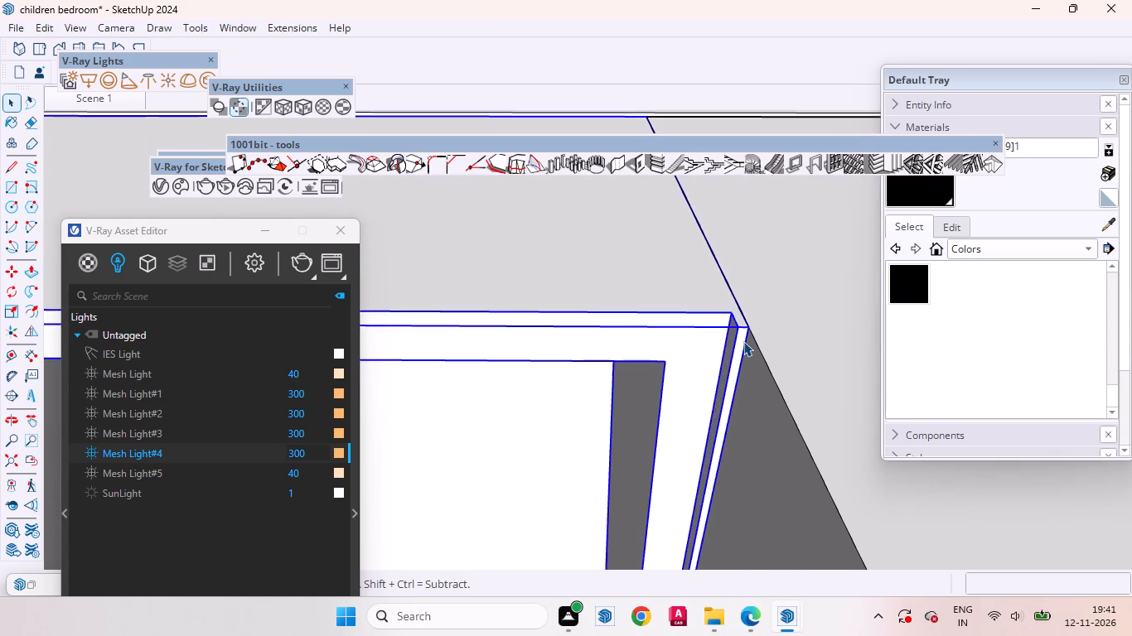
{"action": "left_click", "coordinate": [743, 341]}
{"action": "left_click", "coordinate": [737, 340]}
{"action": "left_click", "coordinate": [738, 339]}
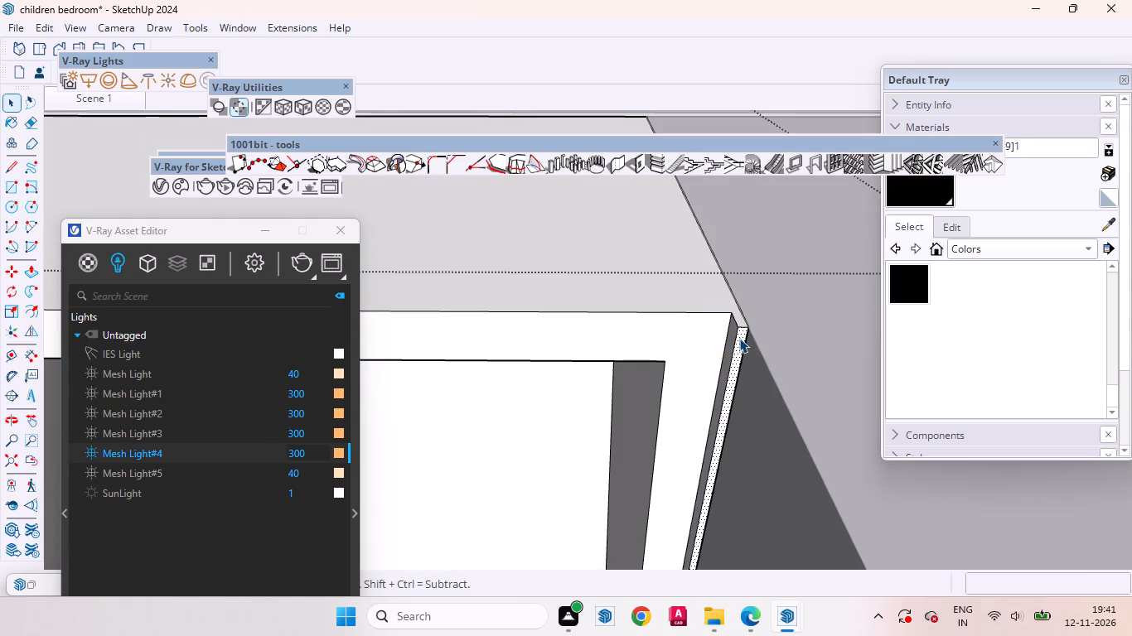
{"action": "key", "text": "p"}
{"action": "double_click", "coordinate": [739, 338]}
{"action": "key", "text": "space"}
Create a new group inside the cabinet and draw a rectangle over the left bay's front, about 1' 9" by 4' 6".
{"action": "scroll", "coordinate": [739, 349], "scroll_direction": "down", "scroll_amount": 4}
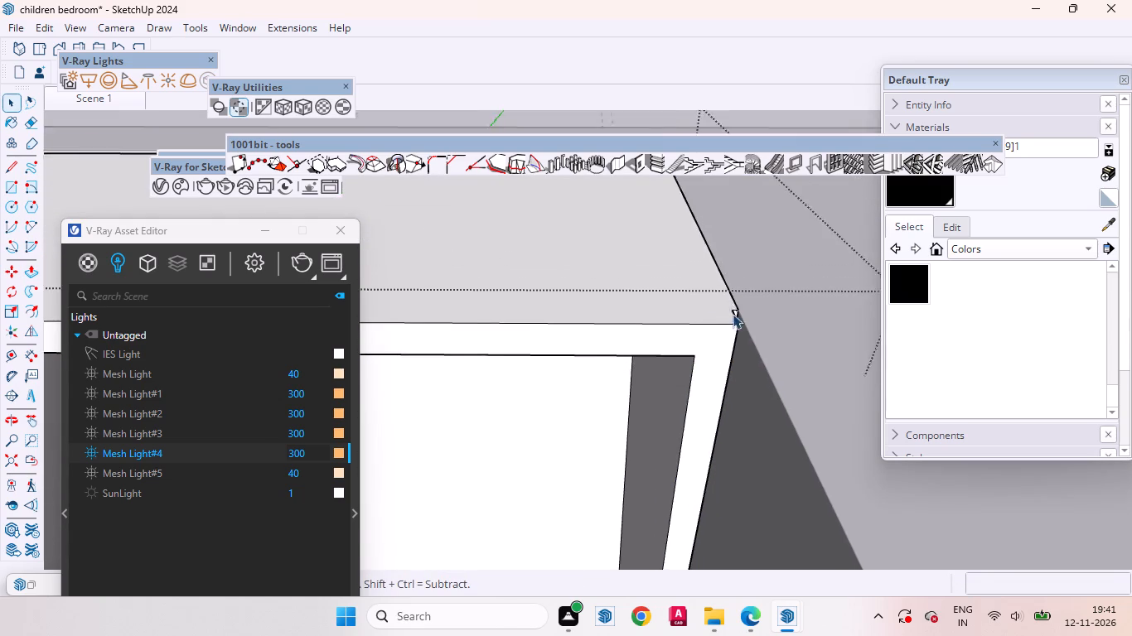
{"action": "scroll", "coordinate": [733, 314], "scroll_direction": "down", "scroll_amount": 18}
{"action": "scroll", "coordinate": [700, 294], "scroll_direction": "up", "scroll_amount": 1}
{"action": "scroll", "coordinate": [700, 294], "scroll_direction": "down", "scroll_amount": 1}
{"action": "scroll", "coordinate": [700, 294], "scroll_direction": "up", "scroll_amount": 1}
{"action": "scroll", "coordinate": [691, 288], "scroll_direction": "down", "scroll_amount": 9}
{"action": "scroll", "coordinate": [603, 307], "scroll_direction": "up", "scroll_amount": 3}
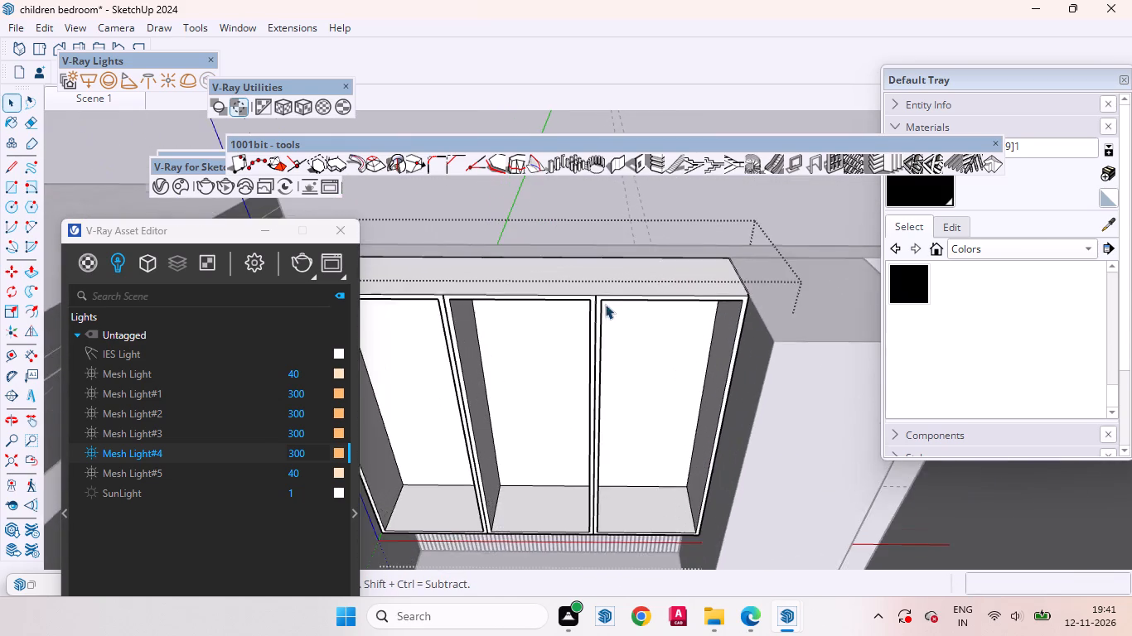
{"action": "scroll", "coordinate": [605, 304], "scroll_direction": "up", "scroll_amount": 1}
{"action": "scroll", "coordinate": [622, 289], "scroll_direction": "down", "scroll_amount": 7}
{"action": "right_click", "coordinate": [594, 222]}
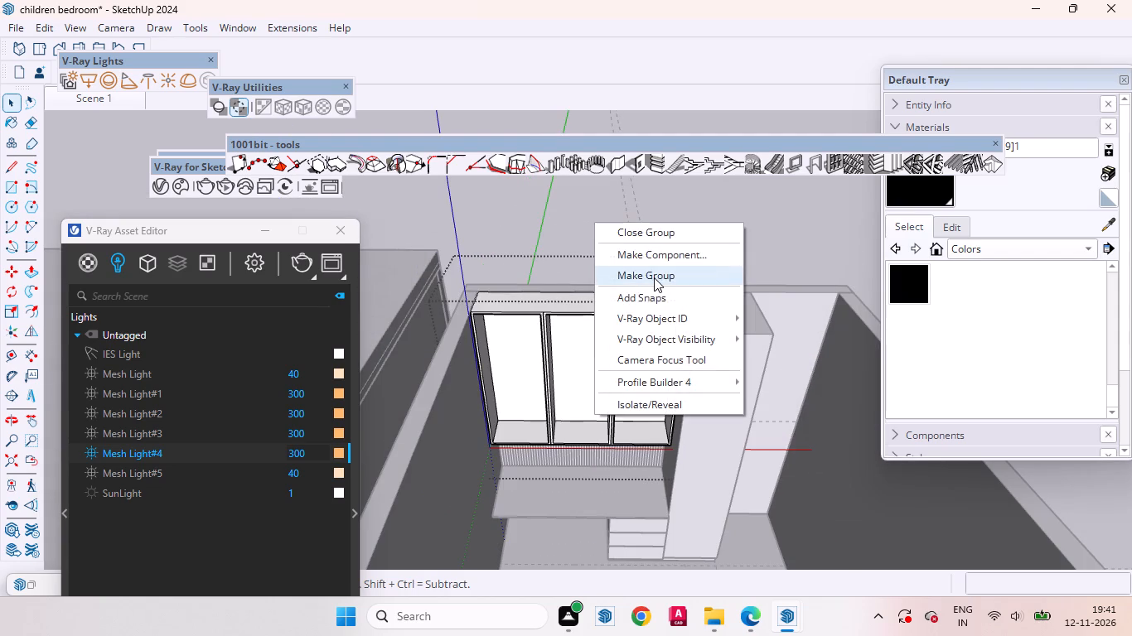
{"action": "left_click", "coordinate": [654, 277]}
{"action": "scroll", "coordinate": [498, 314], "scroll_direction": "up", "scroll_amount": 12}
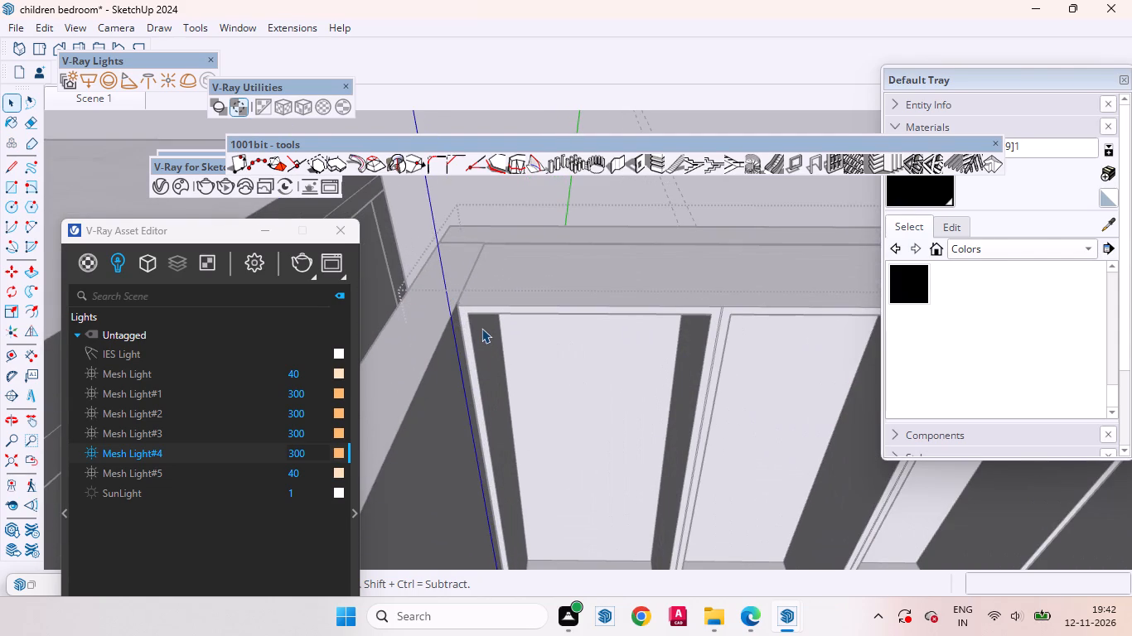
{"action": "key", "text": "r"}
{"action": "scroll", "coordinate": [481, 328], "scroll_direction": "up", "scroll_amount": 10}
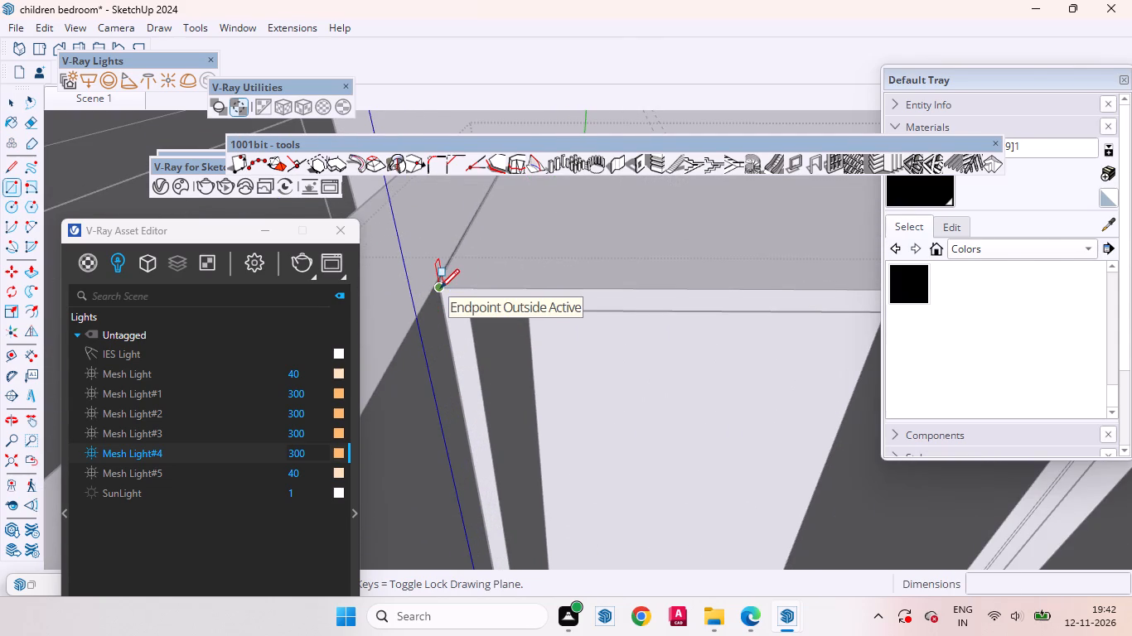
{"action": "left_click", "coordinate": [440, 288]}
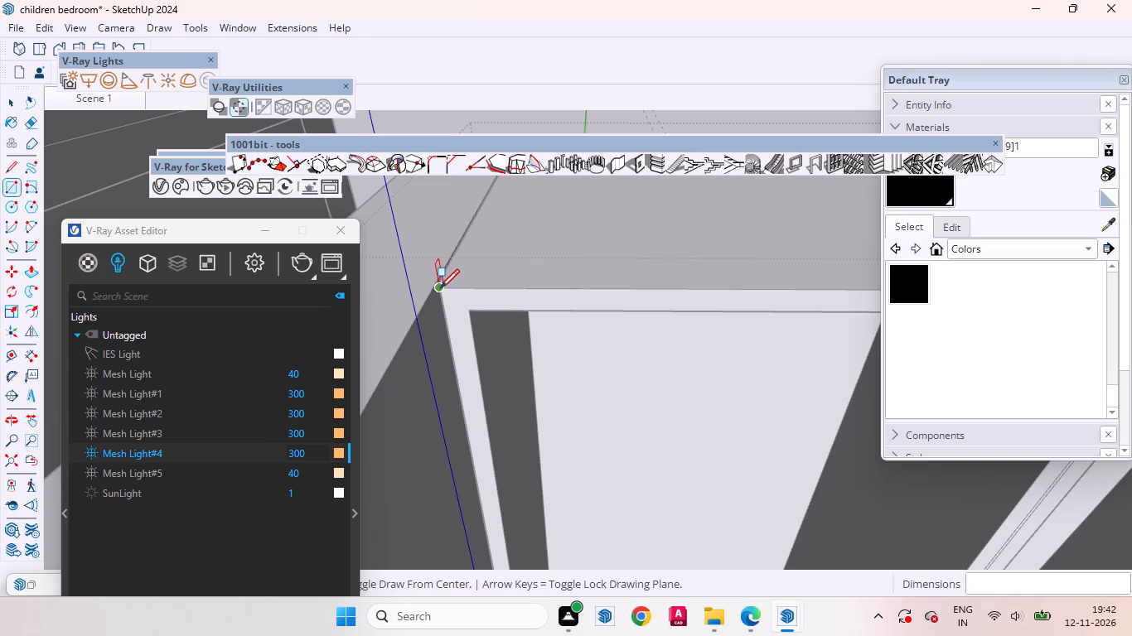
{"action": "scroll", "coordinate": [504, 354], "scroll_direction": "down", "scroll_amount": 9}
{"action": "scroll", "coordinate": [472, 311], "scroll_direction": "up", "scroll_amount": 1}
{"action": "scroll", "coordinate": [472, 311], "scroll_direction": "down", "scroll_amount": 16}
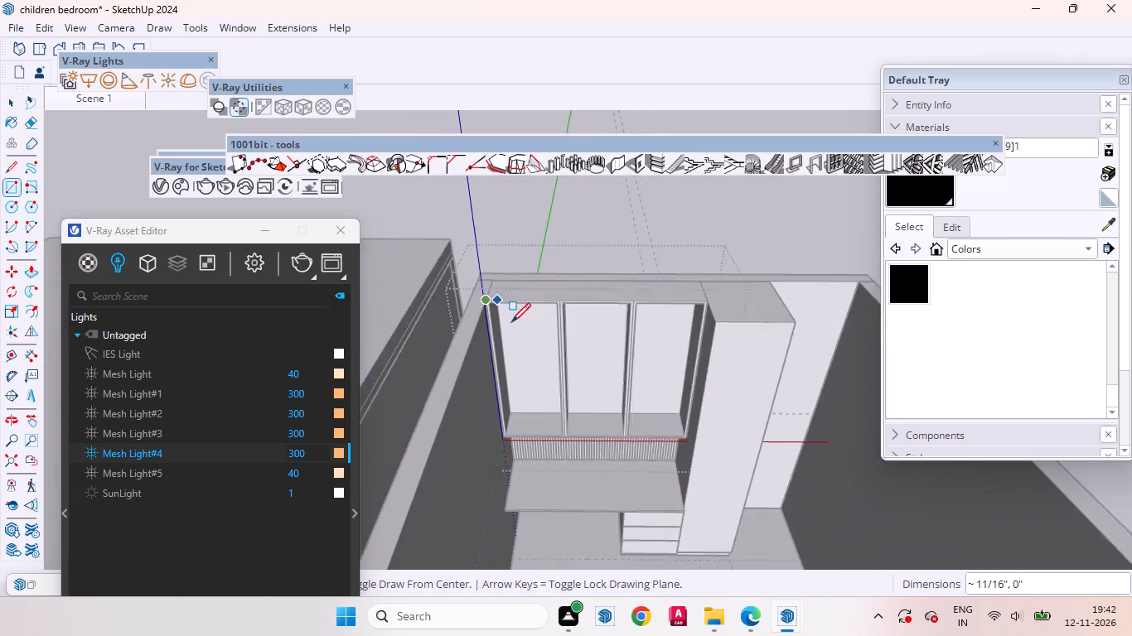
{"action": "scroll", "coordinate": [552, 437], "scroll_direction": "up", "scroll_amount": 20}
{"action": "scroll", "coordinate": [552, 437], "scroll_direction": "up", "scroll_amount": 1}
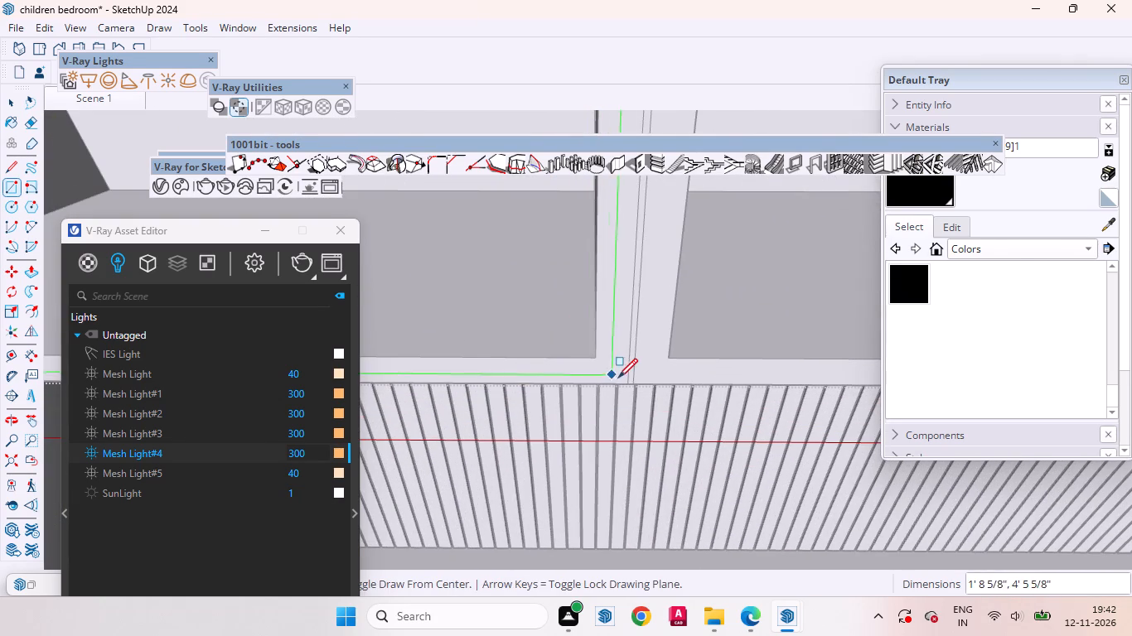
{"action": "left_click", "coordinate": [624, 383]}
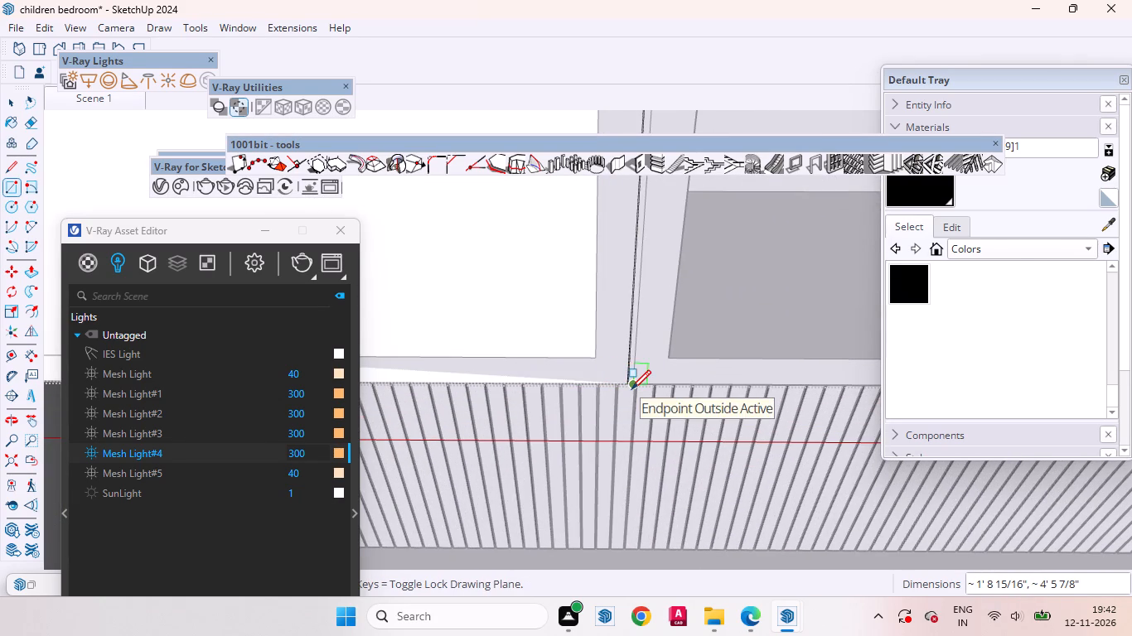
Extrude the left bay's rectangle 18 mm forward into a shutter panel.
{"action": "key", "text": "p"}
{"action": "left_click", "coordinate": [618, 338]}
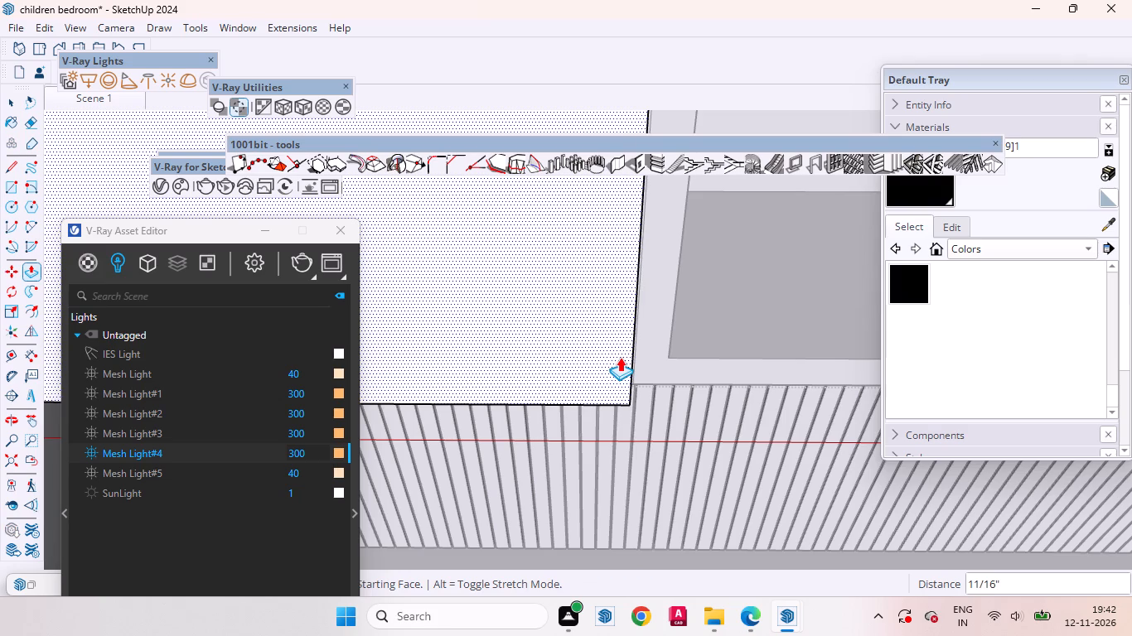
{"action": "key", "text": "1"}
{"action": "type", "text": "8mm"}
{"action": "key", "text": "Return"}
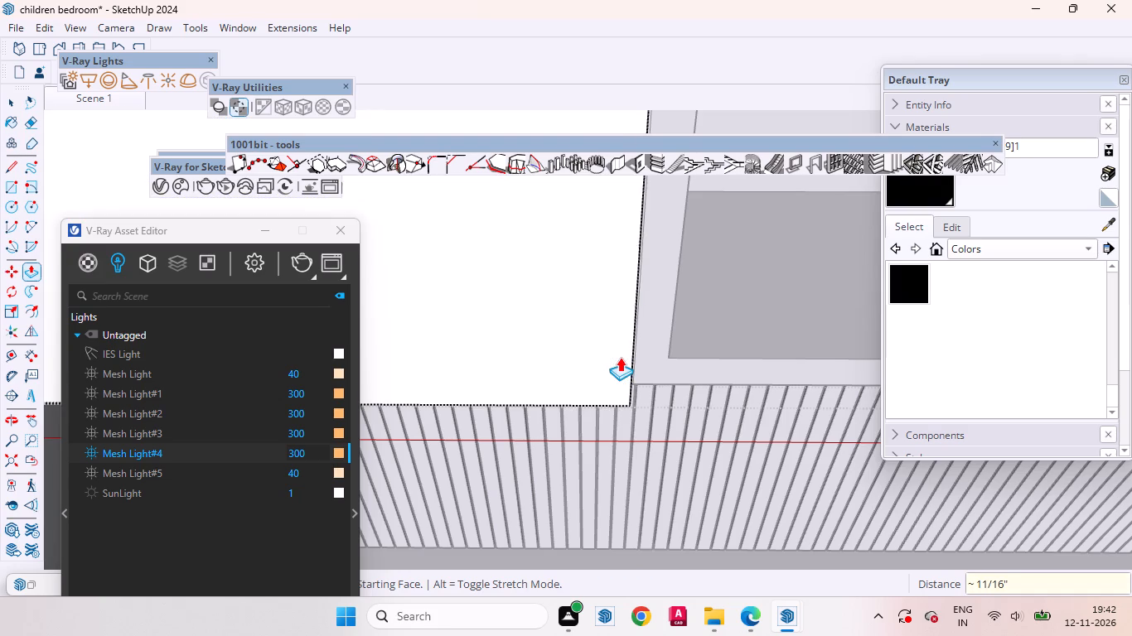
{"action": "key", "text": "space"}
Close the left shutter panel's group and convert it into a component with the default settings.
{"action": "scroll", "coordinate": [647, 418], "scroll_direction": "down", "scroll_amount": 18}
{"action": "scroll", "coordinate": [612, 453], "scroll_direction": "up", "scroll_amount": 1}
{"action": "scroll", "coordinate": [611, 455], "scroll_direction": "down", "scroll_amount": 3}
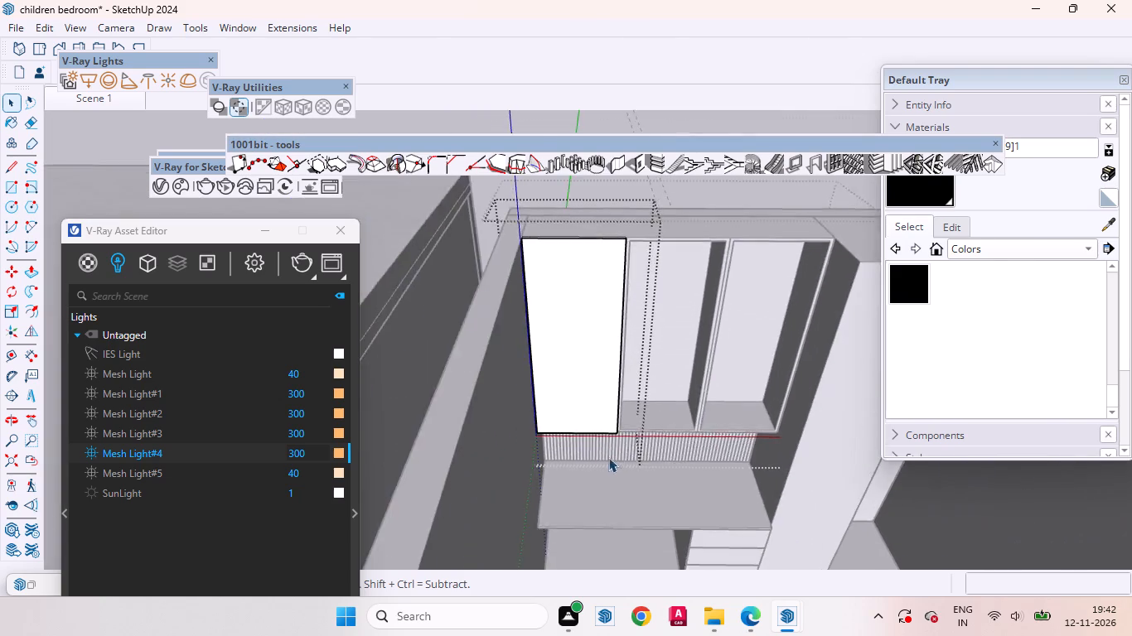
{"action": "scroll", "coordinate": [608, 457], "scroll_direction": "down", "scroll_amount": 7}
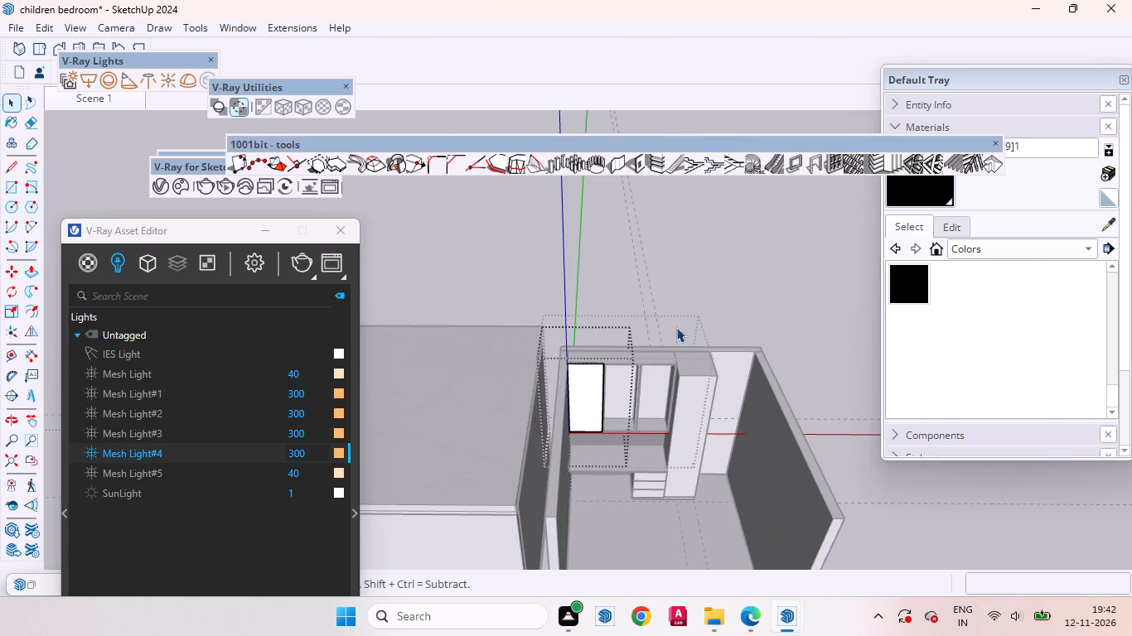
{"action": "left_click", "coordinate": [721, 300]}
{"action": "left_click", "coordinate": [580, 379]}
{"action": "right_click", "coordinate": [580, 379]}
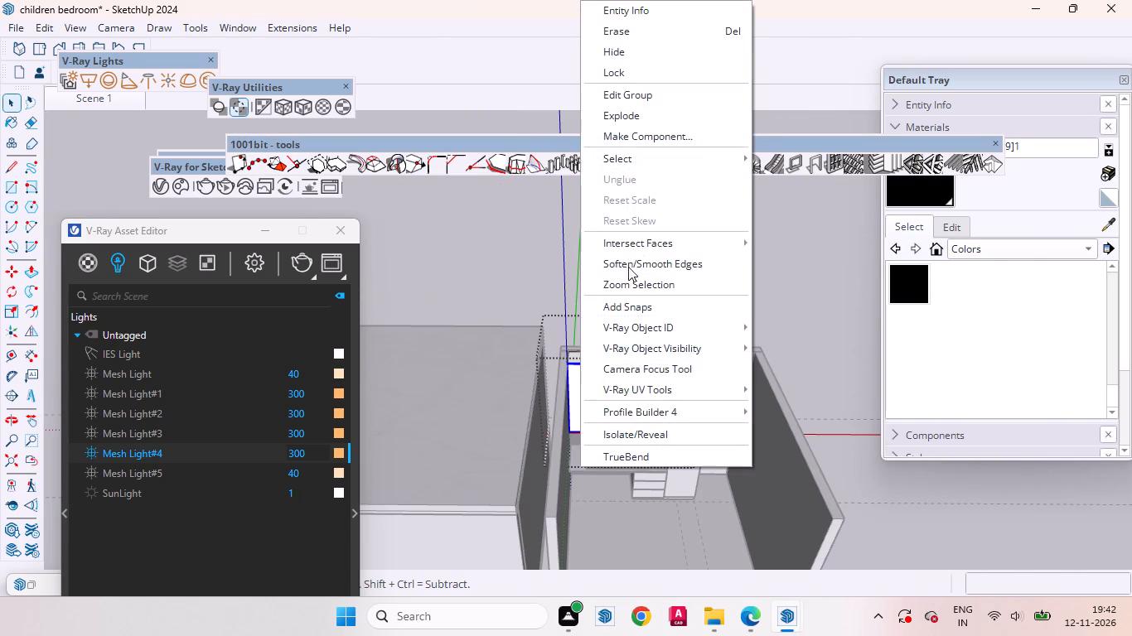
{"action": "left_click", "coordinate": [641, 137]}
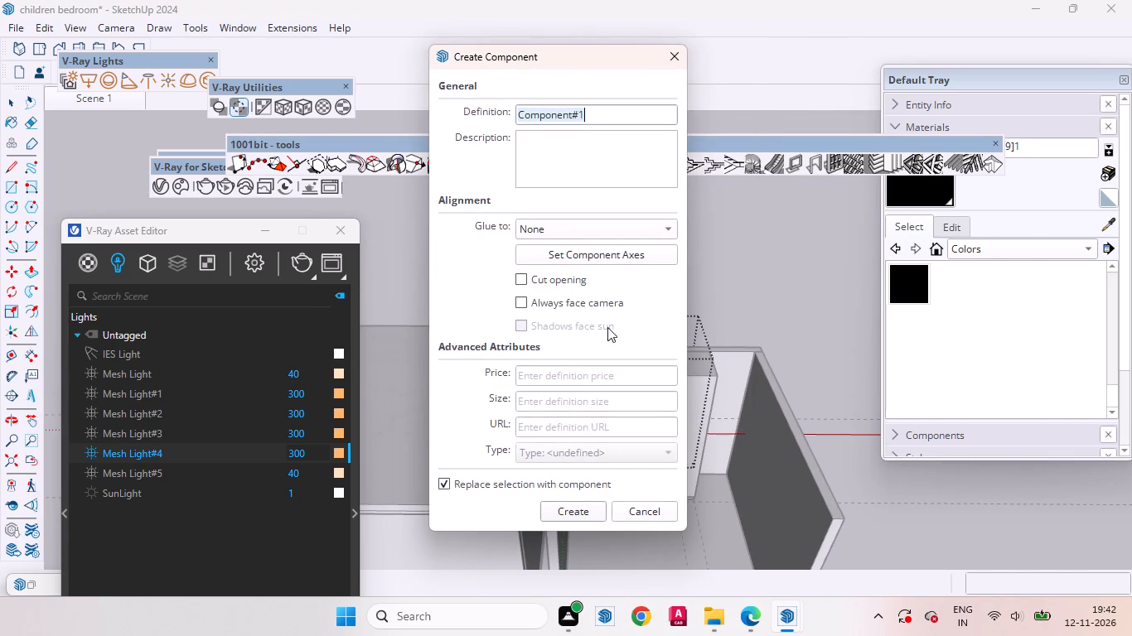
{"action": "left_click", "coordinate": [573, 511]}
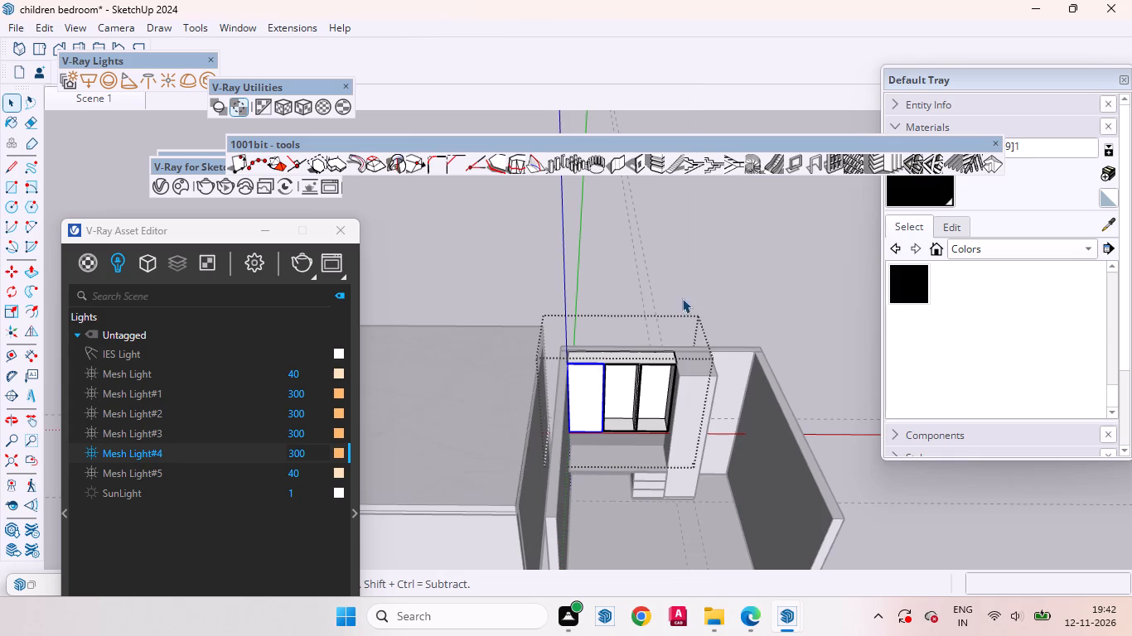
Copy the left shutter panel about 1' 9" along the cabinet front so it covers the middle bay.
{"action": "left_click", "coordinate": [681, 291]}
{"action": "scroll", "coordinate": [602, 382], "scroll_direction": "up", "scroll_amount": 8}
{"action": "left_click", "coordinate": [565, 367]}
{"action": "scroll", "coordinate": [521, 305], "scroll_direction": "up", "scroll_amount": 4}
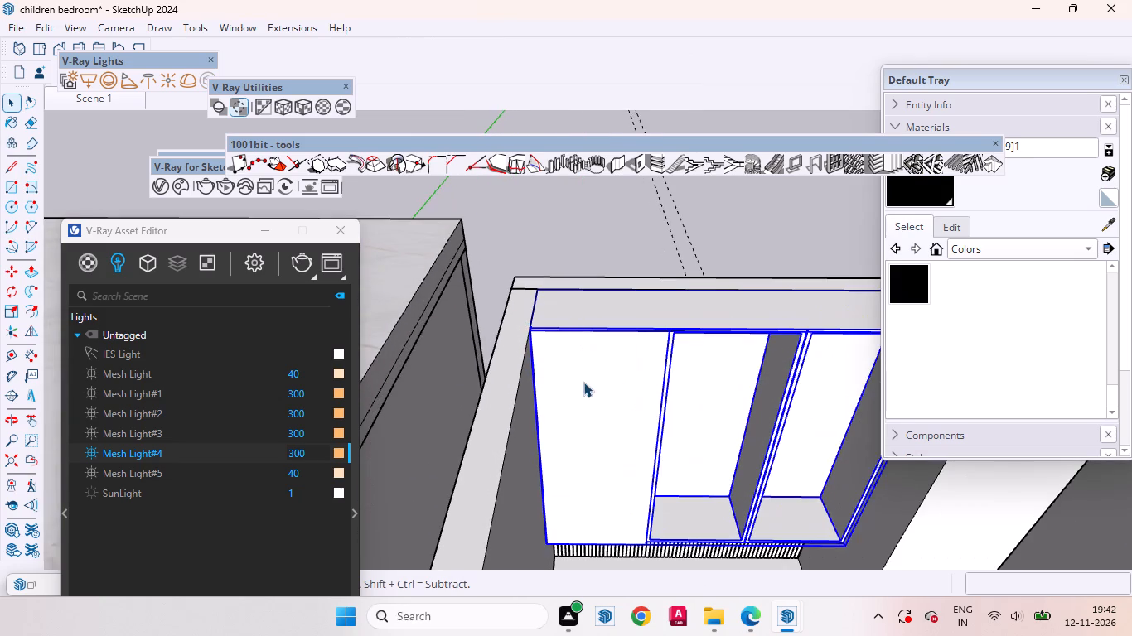
{"action": "double_click", "coordinate": [579, 392]}
{"action": "left_click", "coordinate": [602, 383]}
{"action": "scroll", "coordinate": [581, 331], "scroll_direction": "up", "scroll_amount": 3}
{"action": "middle_click_drag", "start_coordinate": [594, 380], "coordinate": [613, 470]}
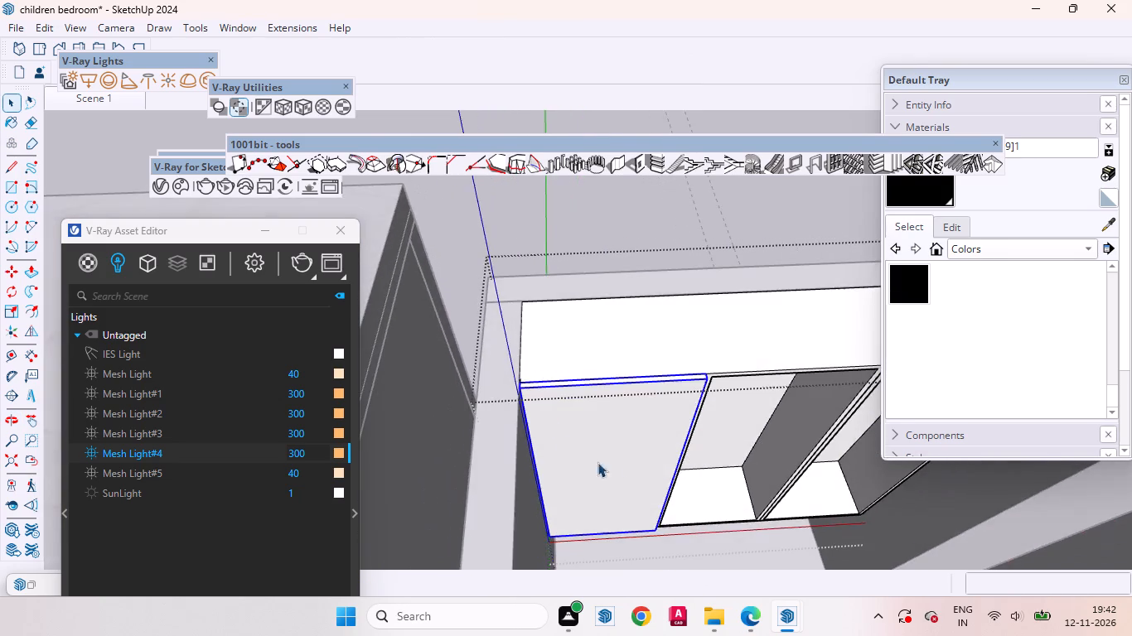
{"action": "scroll", "coordinate": [545, 412], "scroll_direction": "up", "scroll_amount": 7}
{"action": "scroll", "coordinate": [536, 325], "scroll_direction": "up", "scroll_amount": 4}
{"action": "key", "text": "m"}
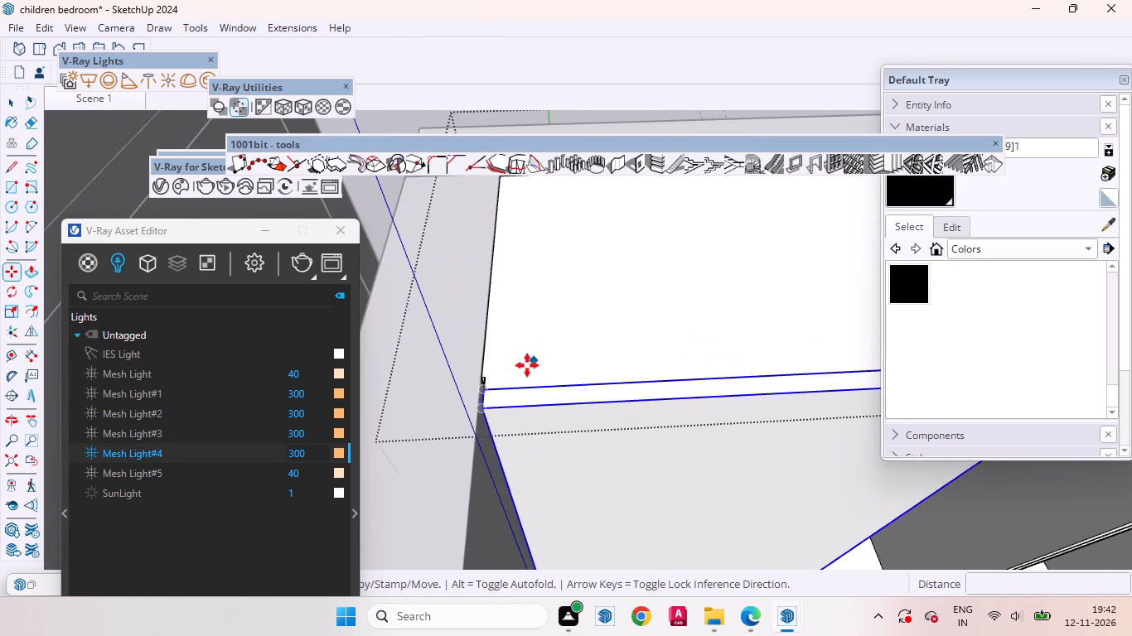
{"action": "scroll", "coordinate": [520, 376], "scroll_direction": "up", "scroll_amount": 4}
{"action": "left_click", "coordinate": [467, 395]}
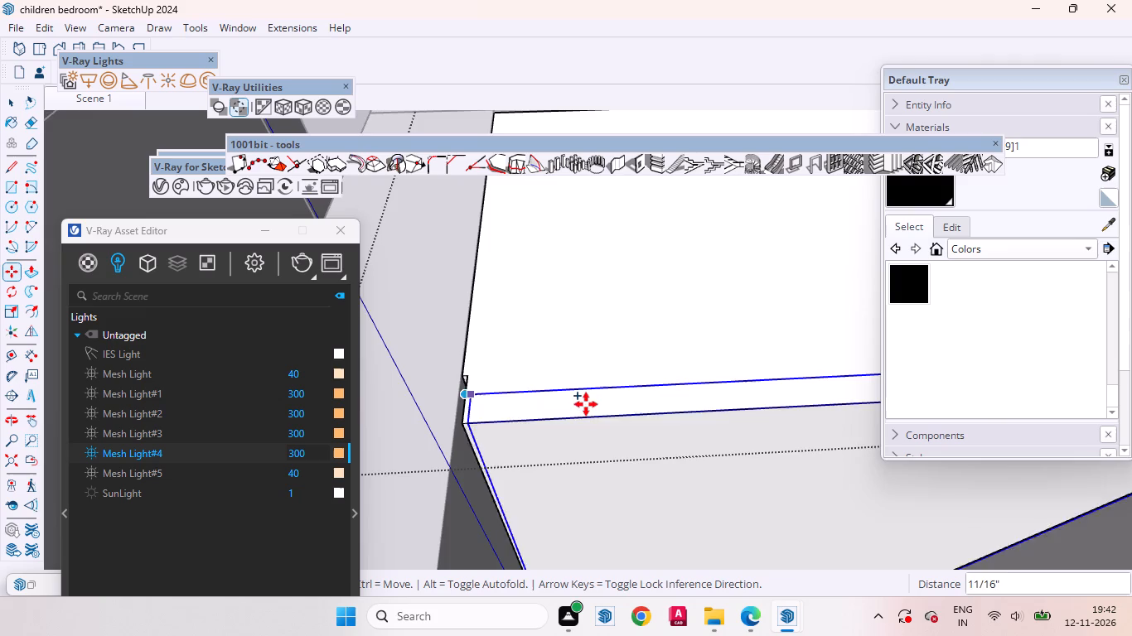
{"action": "scroll", "coordinate": [502, 401], "scroll_direction": "down", "scroll_amount": 20}
{"action": "scroll", "coordinate": [502, 401], "scroll_direction": "down", "scroll_amount": 4}
{"action": "scroll", "coordinate": [595, 383], "scroll_direction": "up", "scroll_amount": 5}
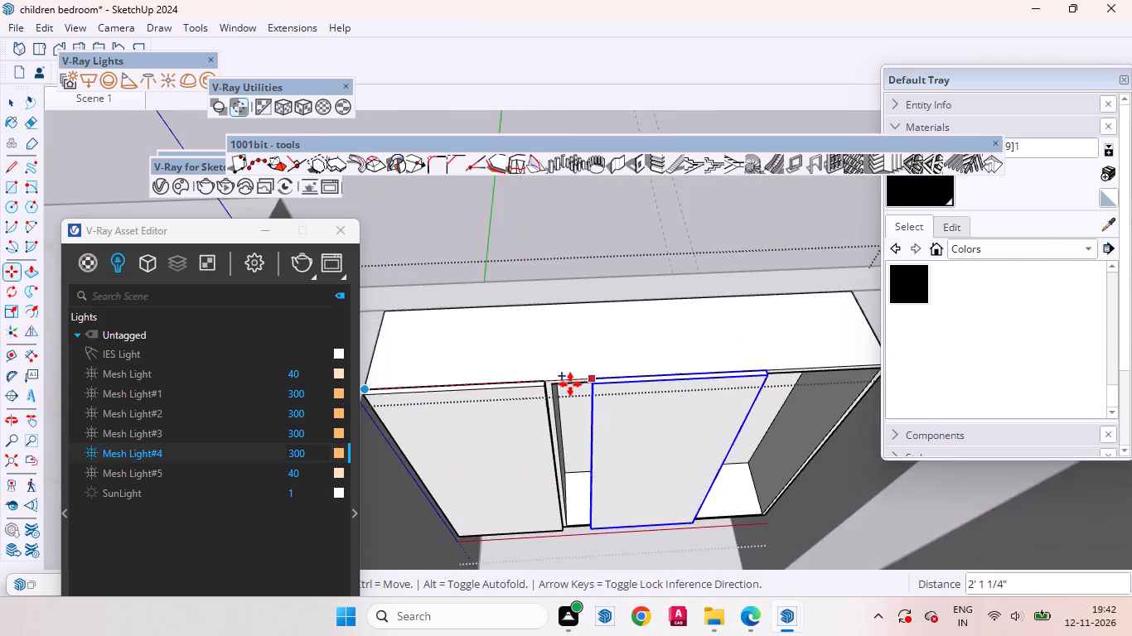
{"action": "scroll", "coordinate": [570, 384], "scroll_direction": "up", "scroll_amount": 10}
{"action": "scroll", "coordinate": [545, 372], "scroll_direction": "down", "scroll_amount": 4}
{"action": "scroll", "coordinate": [489, 358], "scroll_direction": "up", "scroll_amount": 9}
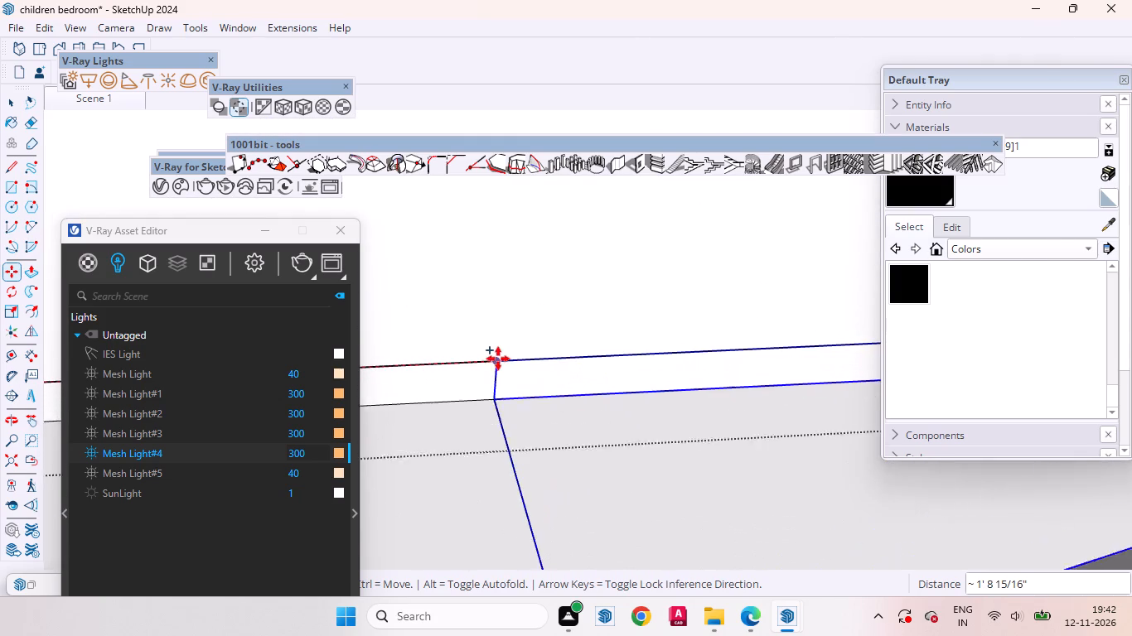
{"action": "scroll", "coordinate": [498, 359], "scroll_direction": "up", "scroll_amount": 19}
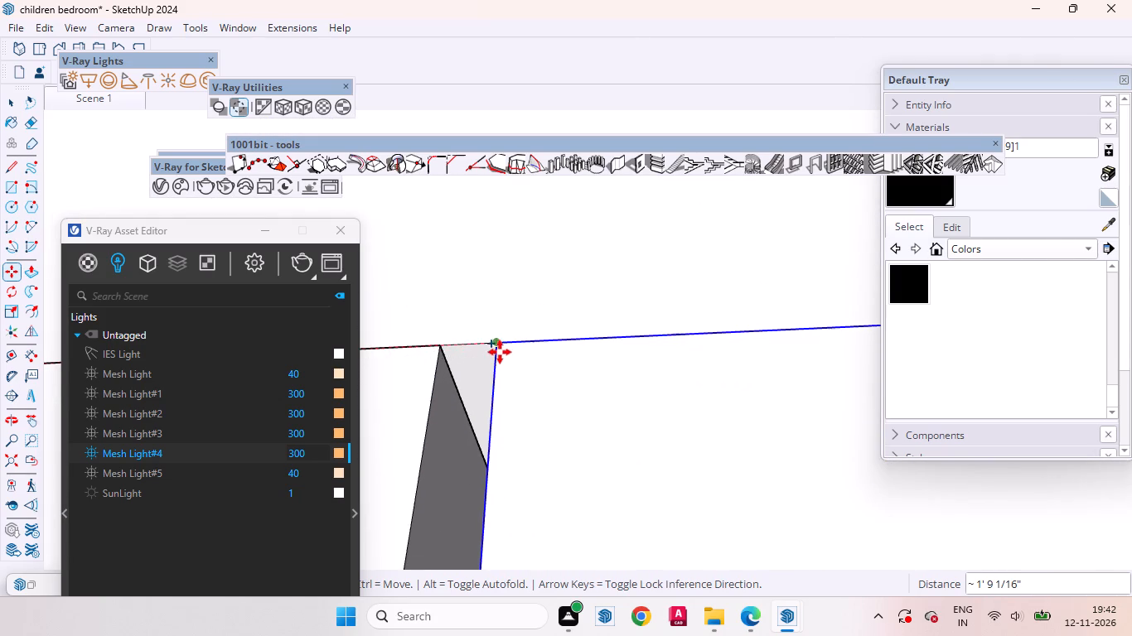
{"action": "left_click", "coordinate": [500, 351]}
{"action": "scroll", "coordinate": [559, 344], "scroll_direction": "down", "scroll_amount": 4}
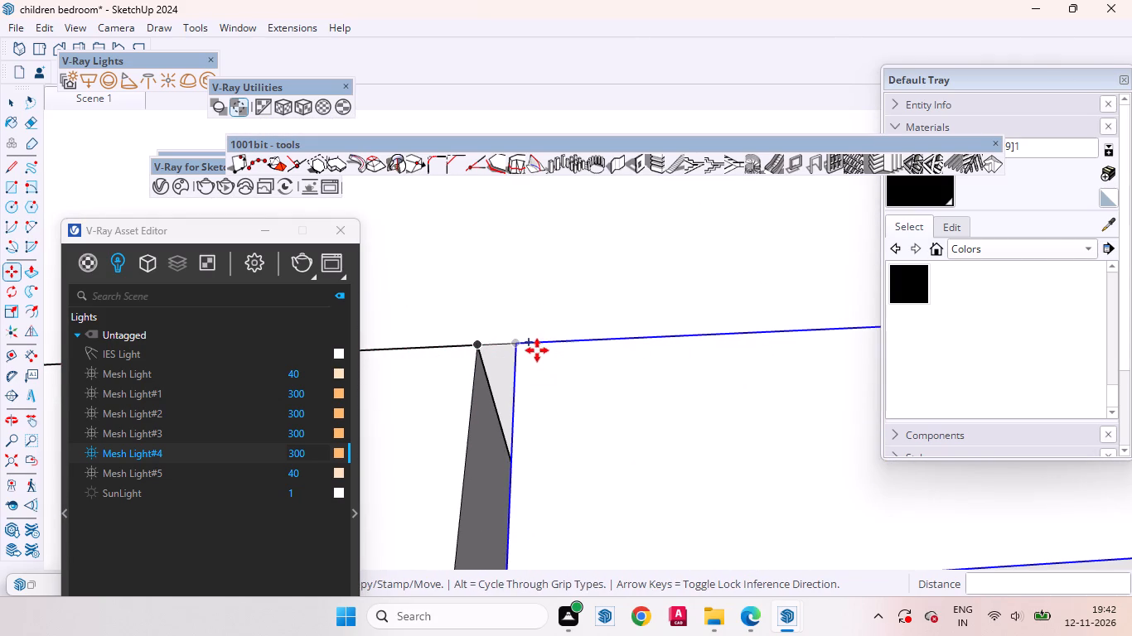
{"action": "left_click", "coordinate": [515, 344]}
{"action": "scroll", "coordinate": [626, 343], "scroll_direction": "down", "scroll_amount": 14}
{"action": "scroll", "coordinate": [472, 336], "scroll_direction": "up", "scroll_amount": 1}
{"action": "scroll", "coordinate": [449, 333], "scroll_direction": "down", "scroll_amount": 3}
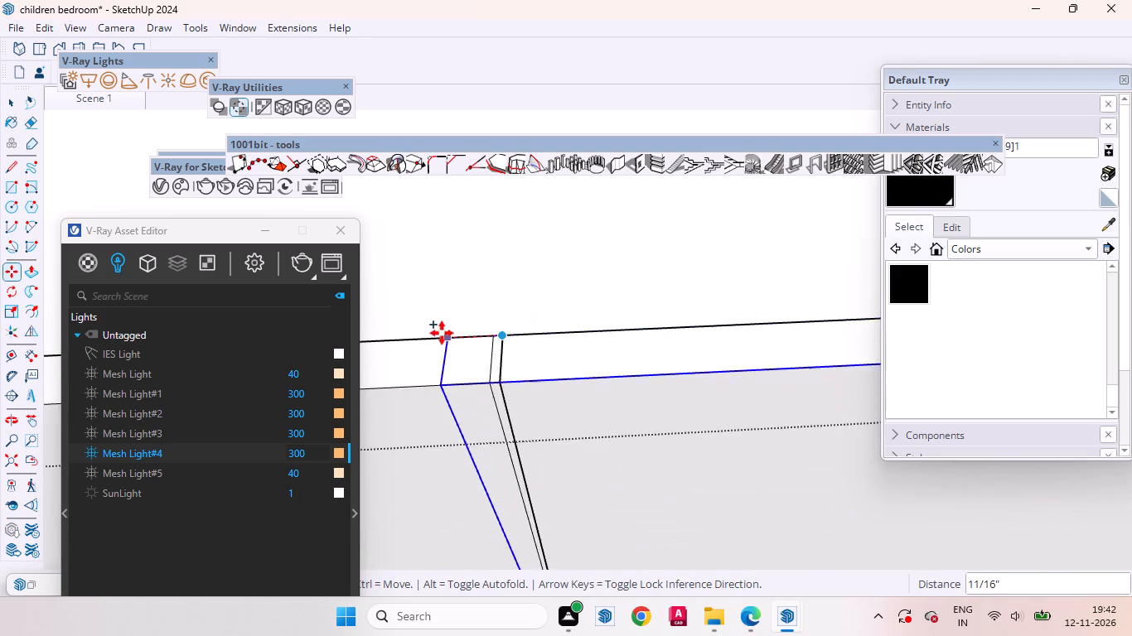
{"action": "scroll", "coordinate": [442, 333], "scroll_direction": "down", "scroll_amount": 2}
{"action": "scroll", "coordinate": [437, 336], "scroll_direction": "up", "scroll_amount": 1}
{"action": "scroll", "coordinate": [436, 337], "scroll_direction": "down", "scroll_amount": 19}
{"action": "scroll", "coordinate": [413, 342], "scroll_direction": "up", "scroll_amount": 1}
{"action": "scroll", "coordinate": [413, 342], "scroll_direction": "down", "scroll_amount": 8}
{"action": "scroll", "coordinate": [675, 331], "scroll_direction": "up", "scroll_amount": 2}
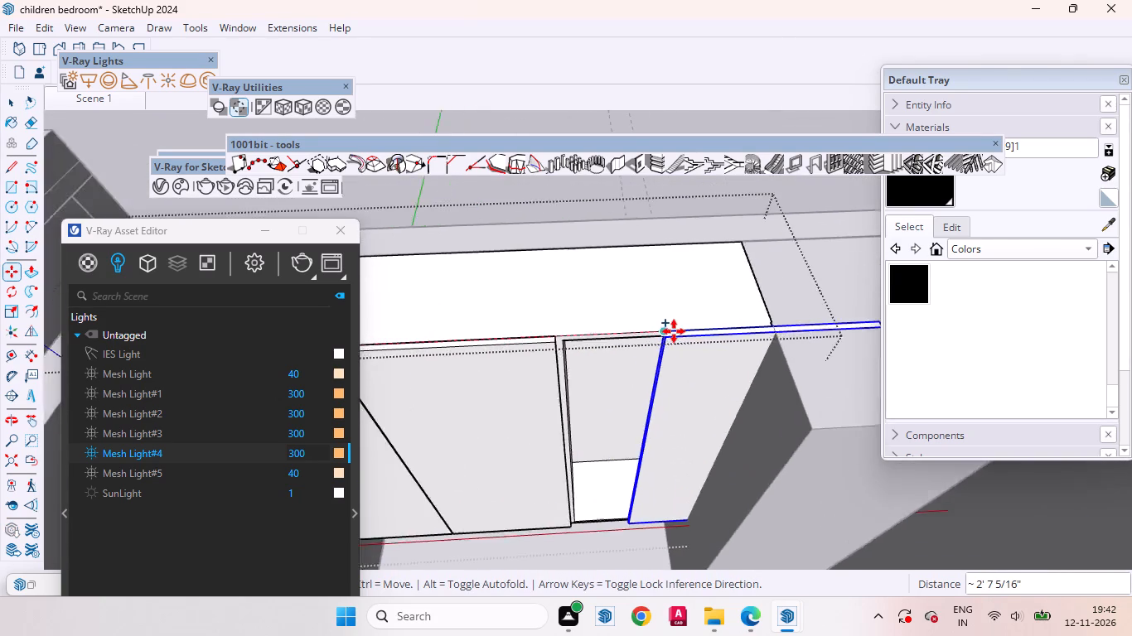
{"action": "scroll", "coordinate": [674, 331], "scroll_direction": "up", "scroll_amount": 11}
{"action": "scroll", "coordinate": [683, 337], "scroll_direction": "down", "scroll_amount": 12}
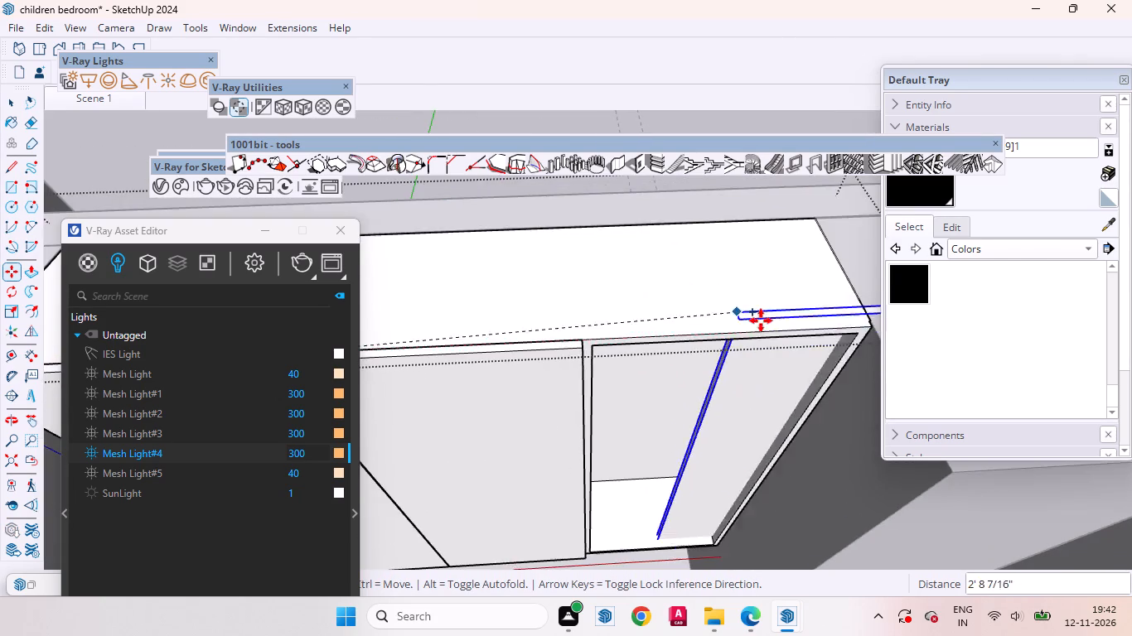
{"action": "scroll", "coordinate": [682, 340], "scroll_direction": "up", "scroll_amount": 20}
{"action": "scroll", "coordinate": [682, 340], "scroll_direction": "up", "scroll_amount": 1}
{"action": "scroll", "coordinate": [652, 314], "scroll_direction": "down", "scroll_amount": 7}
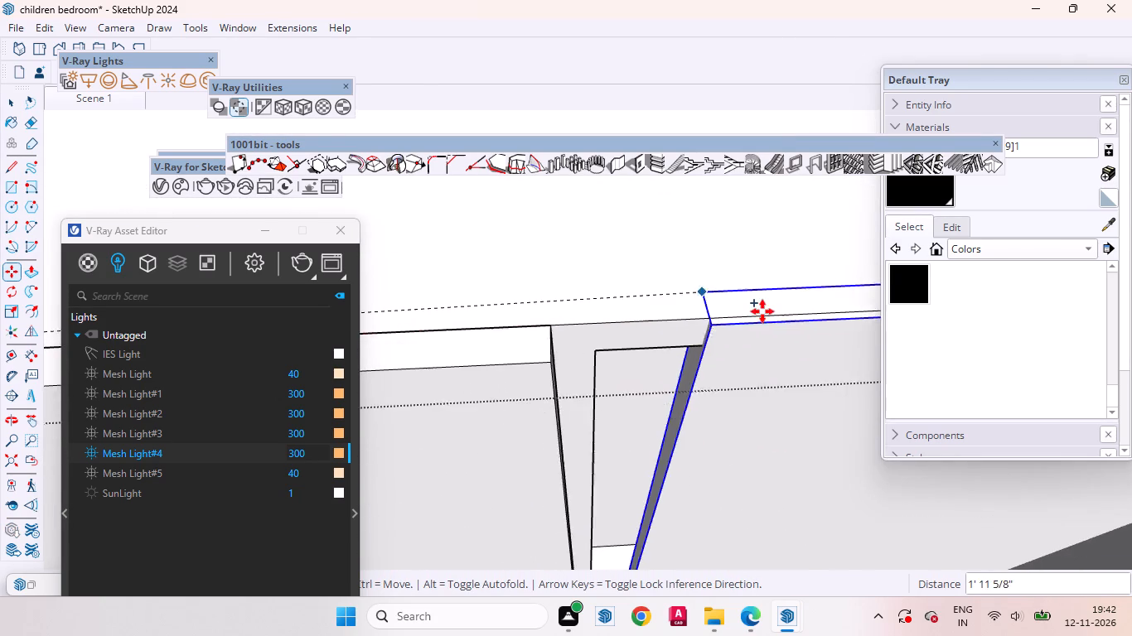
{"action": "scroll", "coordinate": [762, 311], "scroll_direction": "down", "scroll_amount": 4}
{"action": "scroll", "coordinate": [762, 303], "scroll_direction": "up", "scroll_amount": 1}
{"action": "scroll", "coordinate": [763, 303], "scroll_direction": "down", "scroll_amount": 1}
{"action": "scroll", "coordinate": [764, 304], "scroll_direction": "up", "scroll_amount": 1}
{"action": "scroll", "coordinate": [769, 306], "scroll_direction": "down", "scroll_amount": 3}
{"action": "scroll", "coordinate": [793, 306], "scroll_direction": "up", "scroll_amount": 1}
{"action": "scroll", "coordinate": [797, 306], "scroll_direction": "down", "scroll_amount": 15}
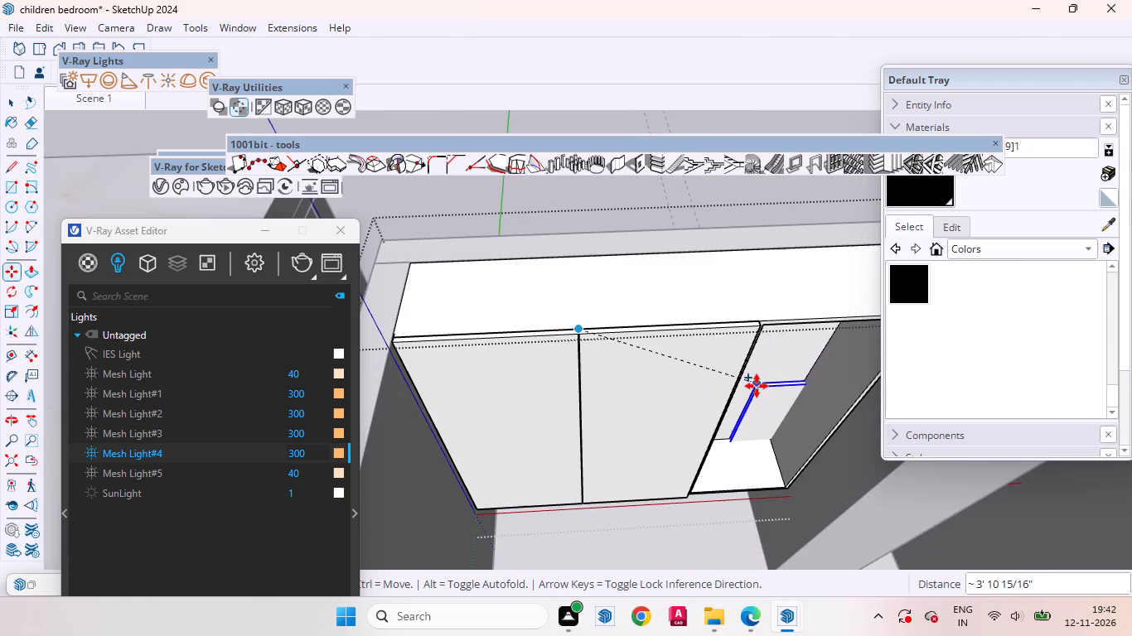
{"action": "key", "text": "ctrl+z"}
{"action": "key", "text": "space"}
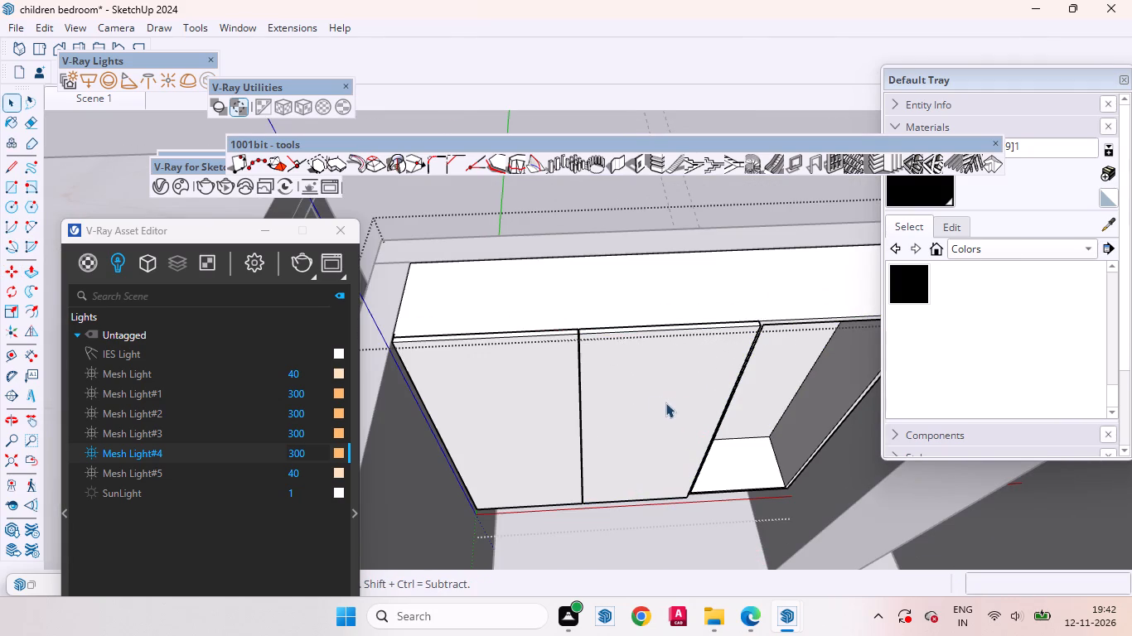
Undo the copy of the left shutter panel over the middle bay.
{"action": "scroll", "coordinate": [774, 335], "scroll_direction": "up", "scroll_amount": 9}
{"action": "middle_click_drag", "start_coordinate": [765, 302], "coordinate": [628, 266]}
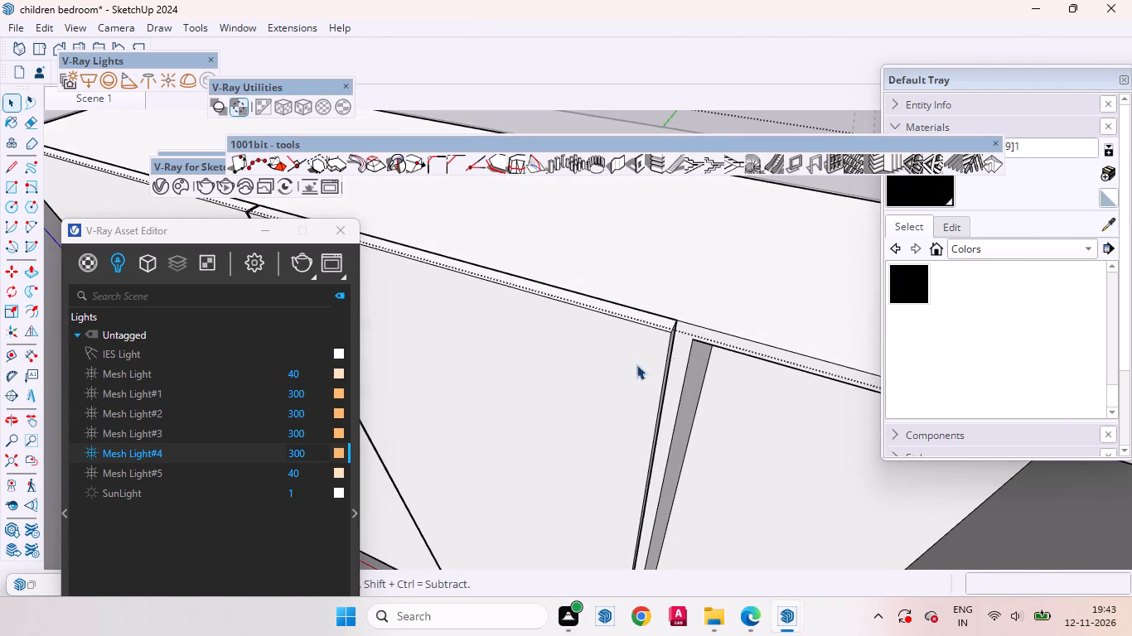
{"action": "scroll", "coordinate": [734, 364], "scroll_direction": "down", "scroll_amount": 13}
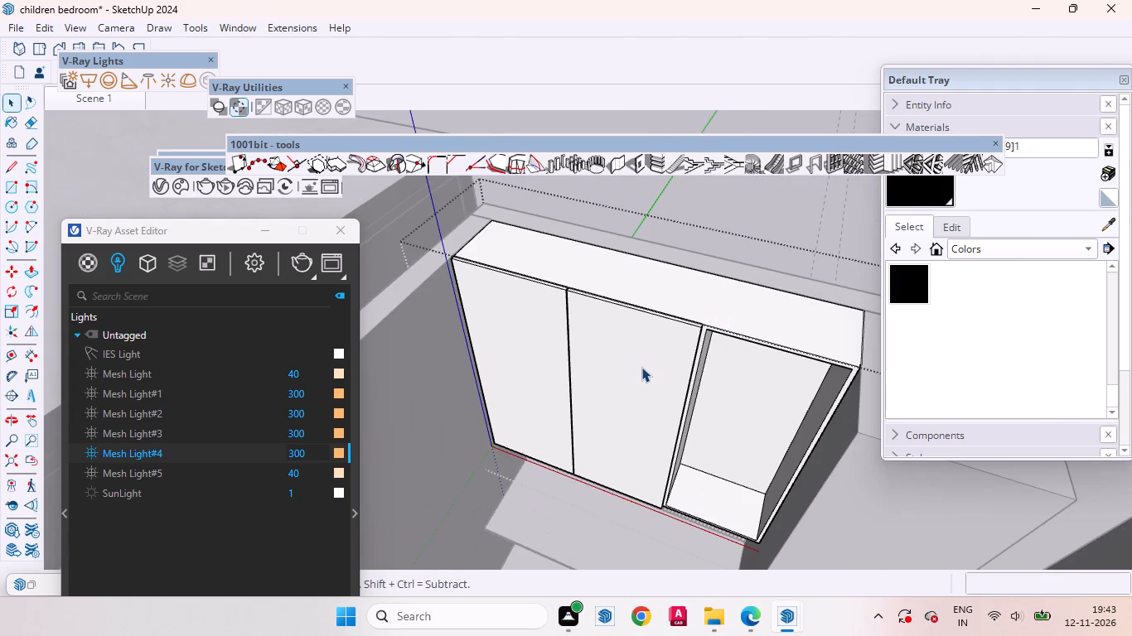
{"action": "key", "text": "ctrl+z"}
{"action": "scroll", "coordinate": [702, 335], "scroll_direction": "up", "scroll_amount": 4}
{"action": "middle_click_drag", "start_coordinate": [712, 343], "coordinate": [850, 312]}
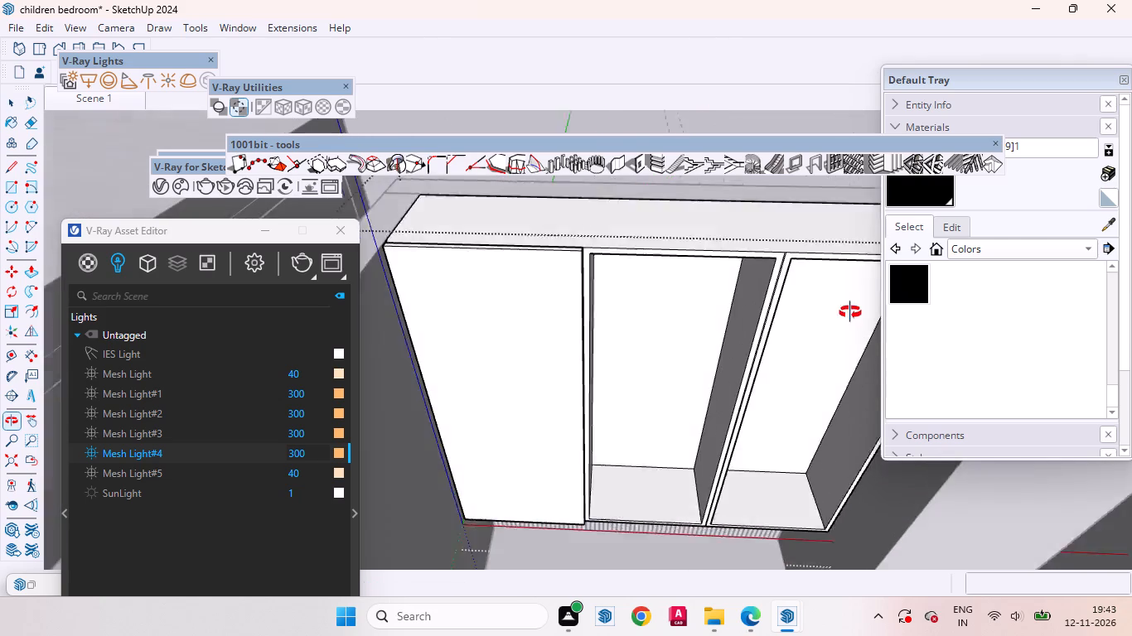
{"action": "middle_click_drag", "start_coordinate": [850, 312], "coordinate": [856, 309]}
{"action": "scroll", "coordinate": [553, 366], "scroll_direction": "down", "scroll_amount": 4}
{"action": "scroll", "coordinate": [522, 301], "scroll_direction": "up", "scroll_amount": 8}
{"action": "middle_click_drag", "start_coordinate": [529, 276], "coordinate": [630, 289]}
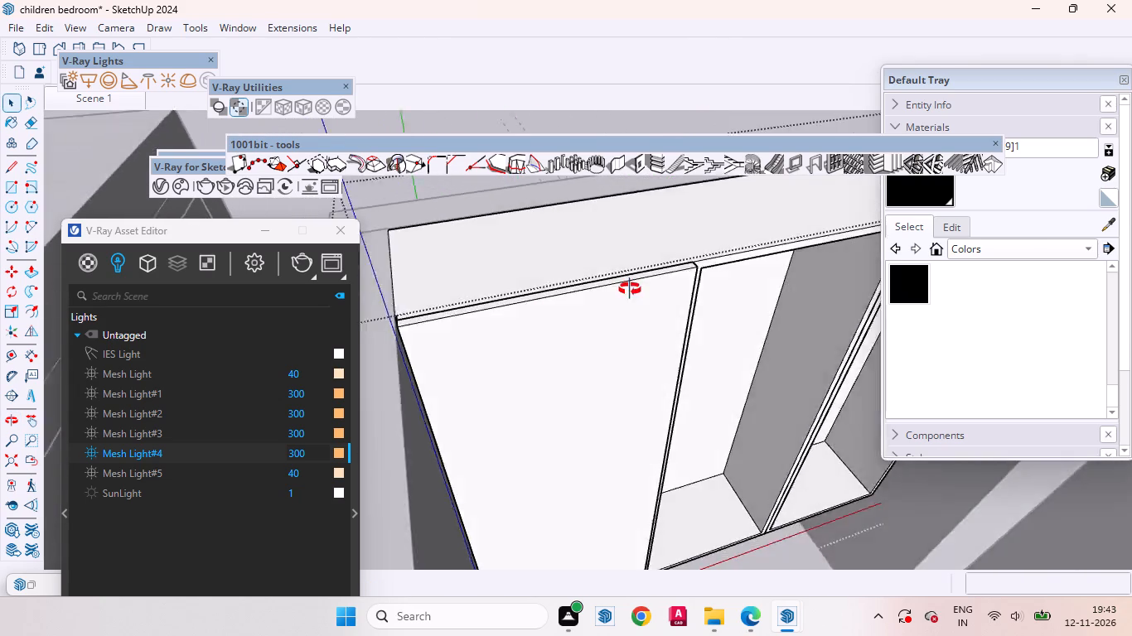
{"action": "middle_click_drag", "start_coordinate": [630, 289], "coordinate": [390, 303]}
{"action": "scroll", "coordinate": [556, 298], "scroll_direction": "up", "scroll_amount": 2}
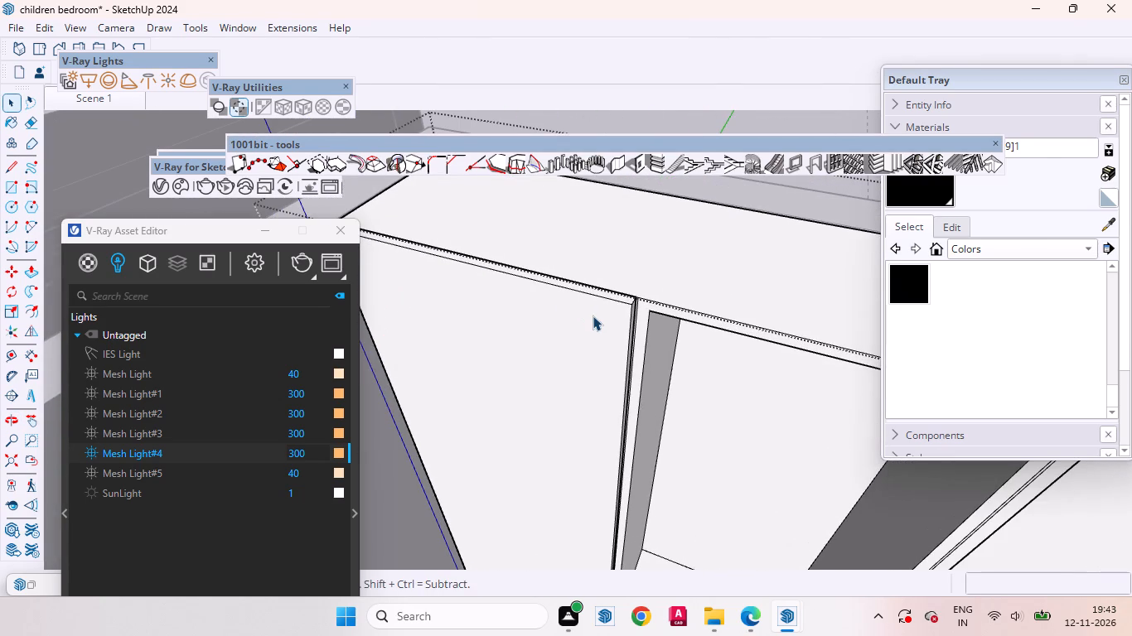
{"action": "key", "text": "ctrl+z"}
Explode the left shutter panel component inside the overhead cabinet.
{"action": "left_click", "coordinate": [585, 336]}
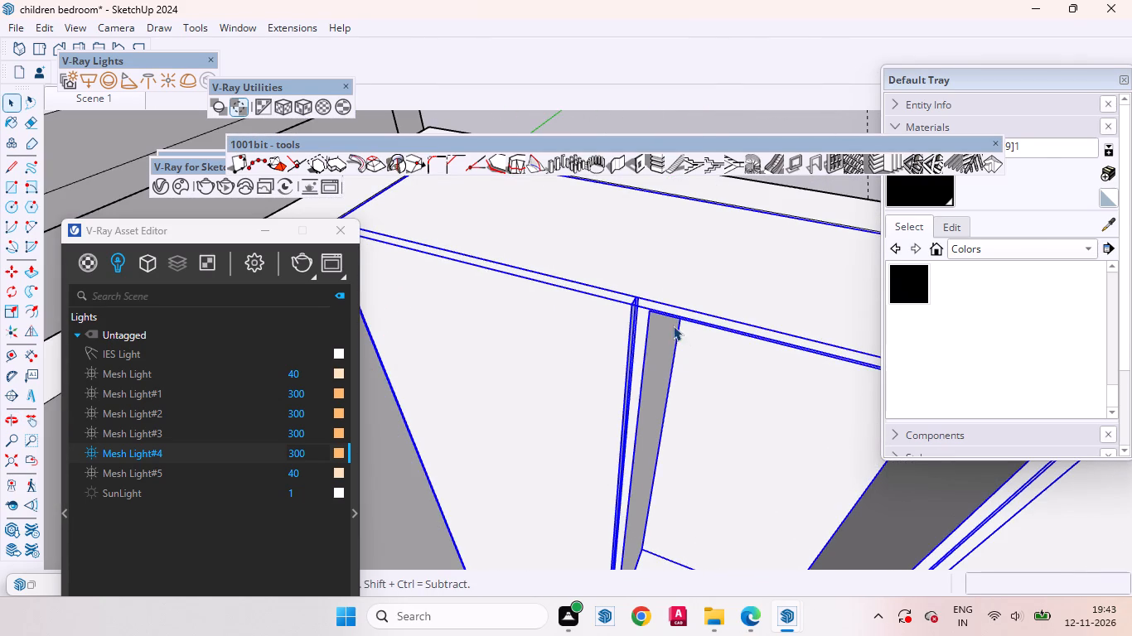
{"action": "double_click", "coordinate": [575, 356]}
{"action": "left_click", "coordinate": [551, 350]}
{"action": "scroll", "coordinate": [667, 313], "scroll_direction": "down", "scroll_amount": 4}
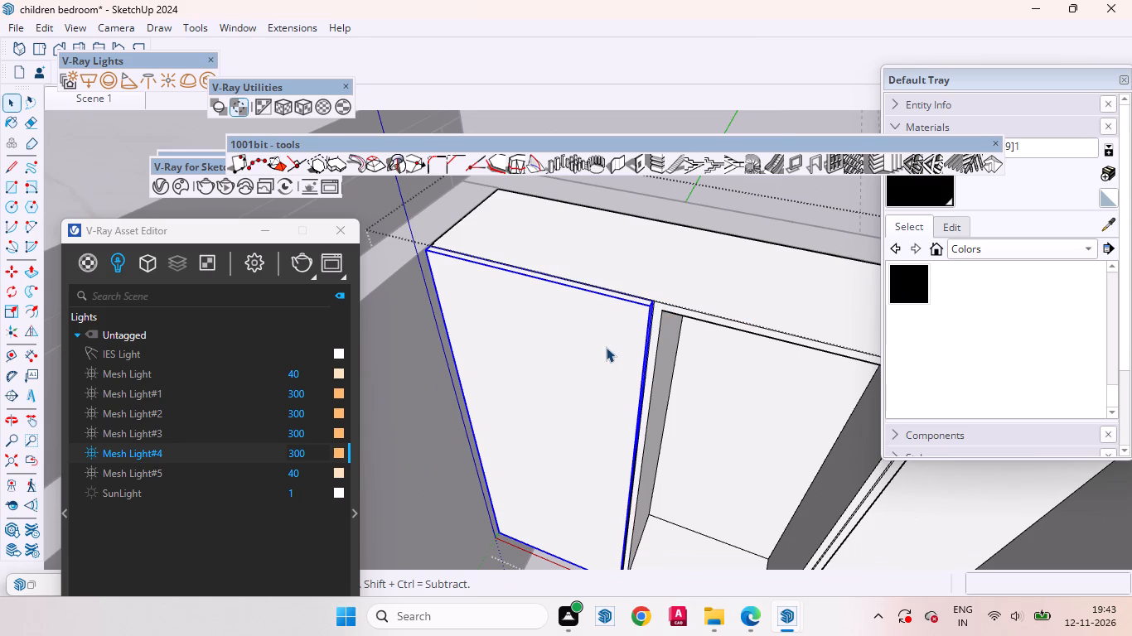
{"action": "right_click", "coordinate": [606, 348]}
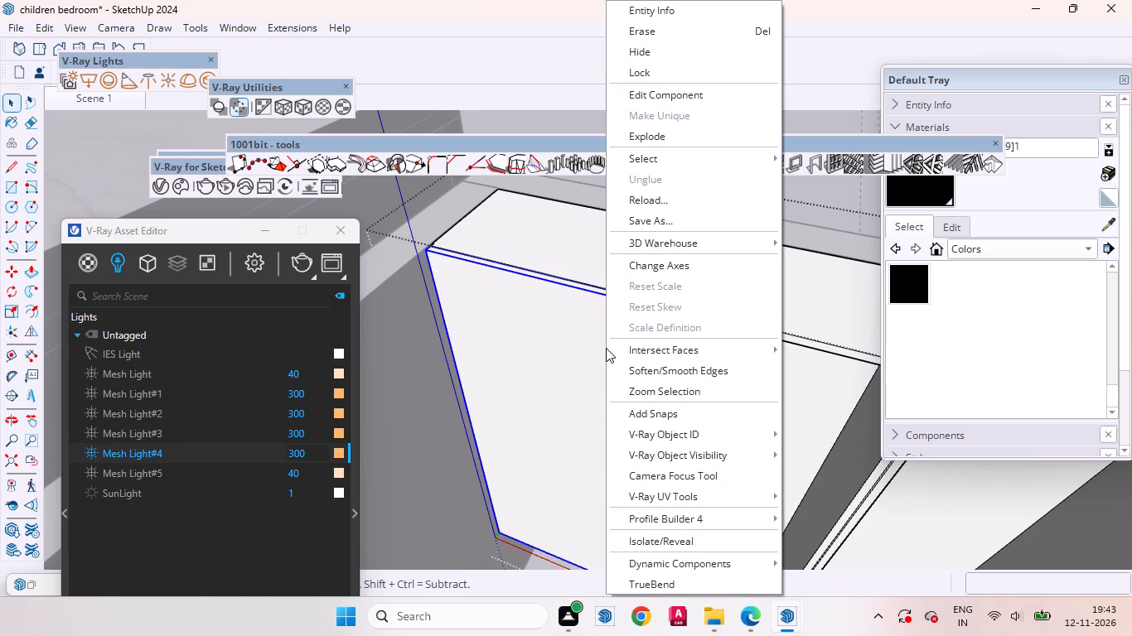
{"action": "left_click", "coordinate": [849, 212]}
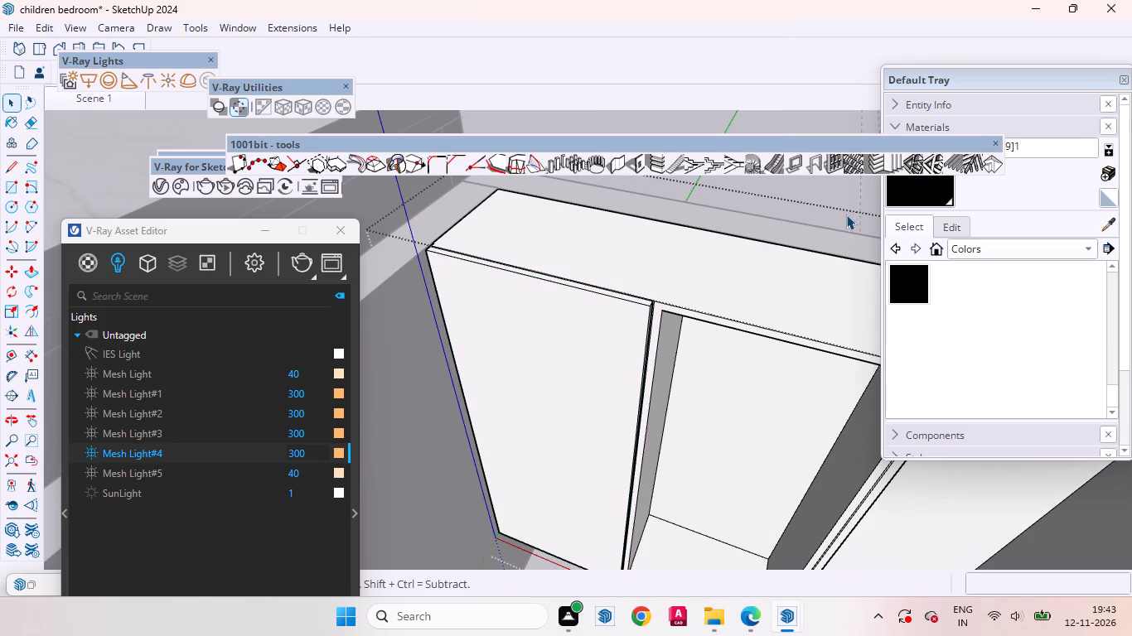
{"action": "key", "text": "ctrl+z"}
{"action": "key", "text": "ctrl+z"}
{"action": "left_click", "coordinate": [602, 340]}
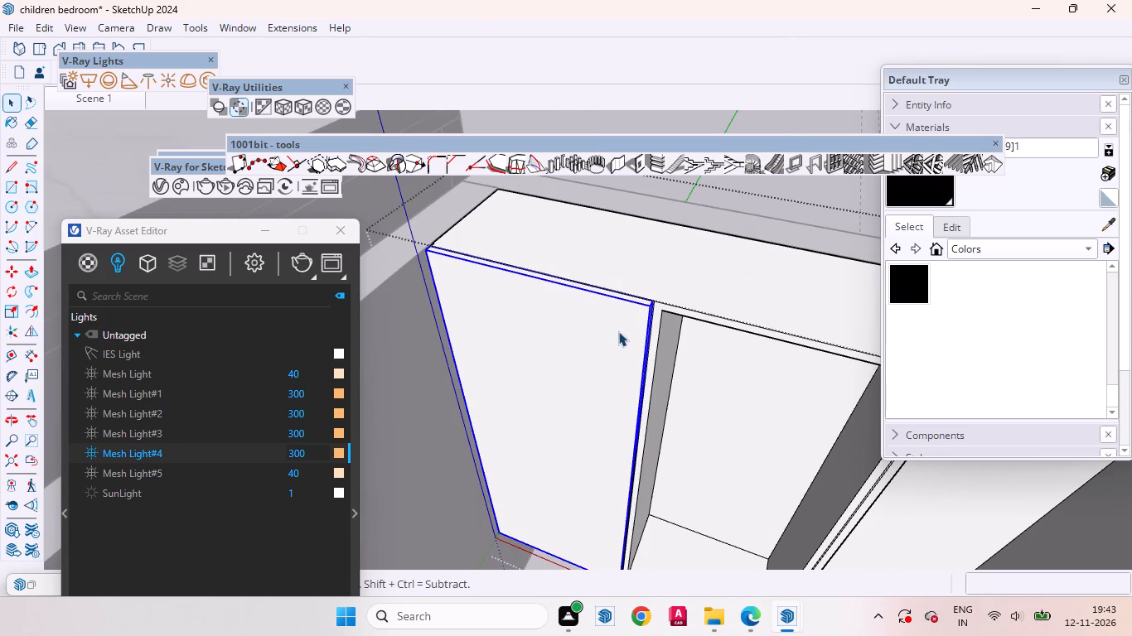
{"action": "right_click", "coordinate": [617, 328]}
{"action": "left_click", "coordinate": [558, 329]}
{"action": "middle_click_drag", "start_coordinate": [535, 347], "coordinate": [649, 410]}
{"action": "scroll", "coordinate": [519, 367], "scroll_direction": "up", "scroll_amount": 3}
{"action": "middle_click_drag", "start_coordinate": [712, 379], "coordinate": [599, 322]}
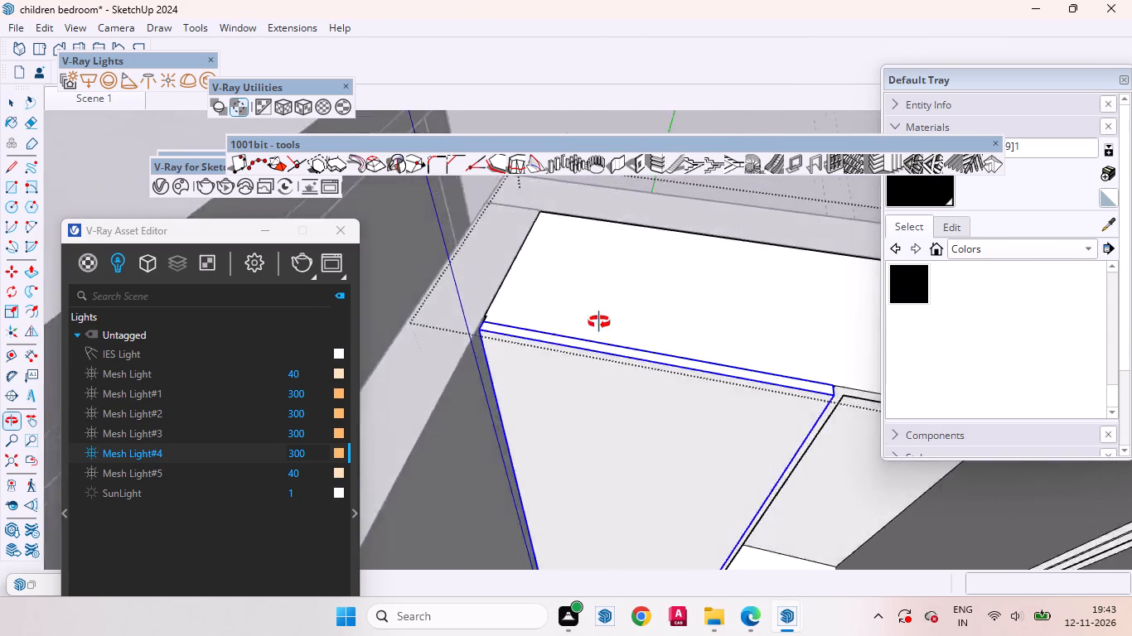
{"action": "middle_click_drag", "start_coordinate": [599, 322], "coordinate": [564, 270]}
{"action": "scroll", "coordinate": [527, 260], "scroll_direction": "down", "scroll_amount": 8}
{"action": "scroll", "coordinate": [718, 327], "scroll_direction": "up", "scroll_amount": 4}
{"action": "scroll", "coordinate": [634, 311], "scroll_direction": "down", "scroll_amount": 4}
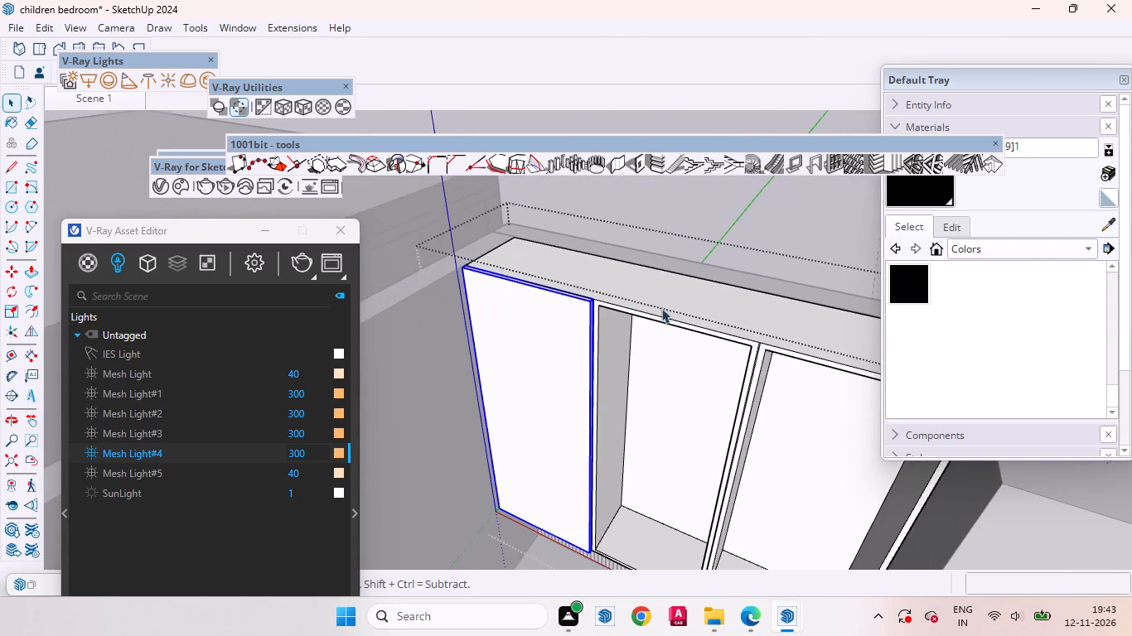
{"action": "middle_click_drag", "start_coordinate": [755, 343], "coordinate": [794, 307]}
{"action": "scroll", "coordinate": [582, 248], "scroll_direction": "up", "scroll_amount": 11}
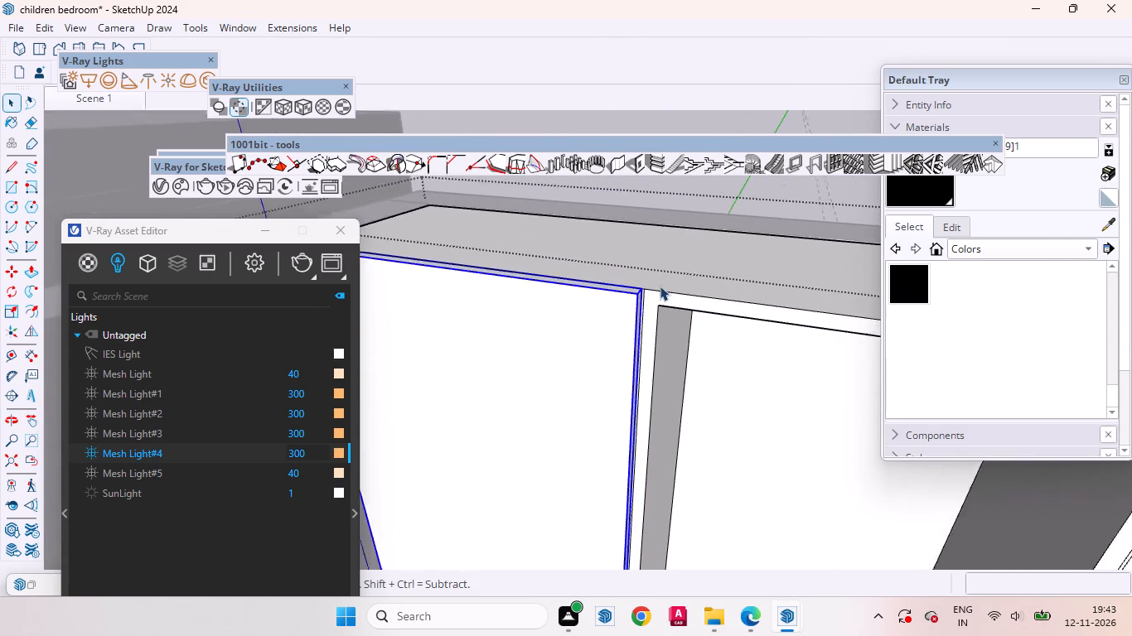
{"action": "scroll", "coordinate": [660, 286], "scroll_direction": "up", "scroll_amount": 1}
{"action": "middle_click_drag", "start_coordinate": [670, 295], "coordinate": [617, 344]}
{"action": "scroll", "coordinate": [593, 351], "scroll_direction": "up", "scroll_amount": 11}
{"action": "scroll", "coordinate": [656, 307], "scroll_direction": "down", "scroll_amount": 9}
{"action": "right_click", "coordinate": [593, 332]}
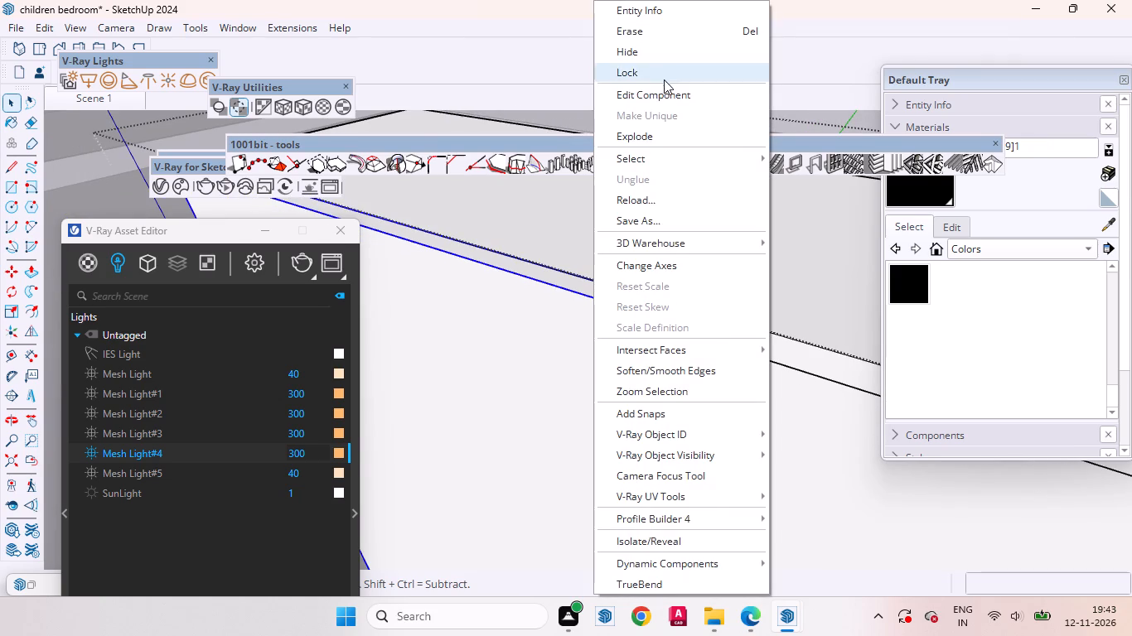
{"action": "left_click", "coordinate": [658, 128]}
Make the left shutter panel's exploded geometry into a plain group.
{"action": "scroll", "coordinate": [699, 259], "scroll_direction": "down", "scroll_amount": 16}
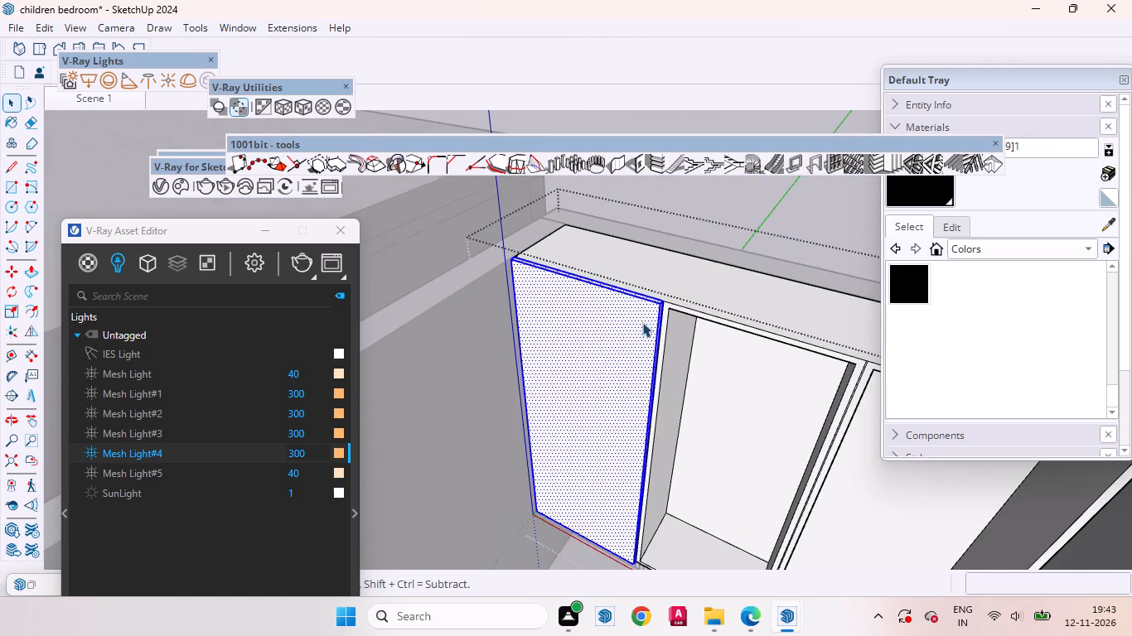
{"action": "right_click", "coordinate": [634, 326]}
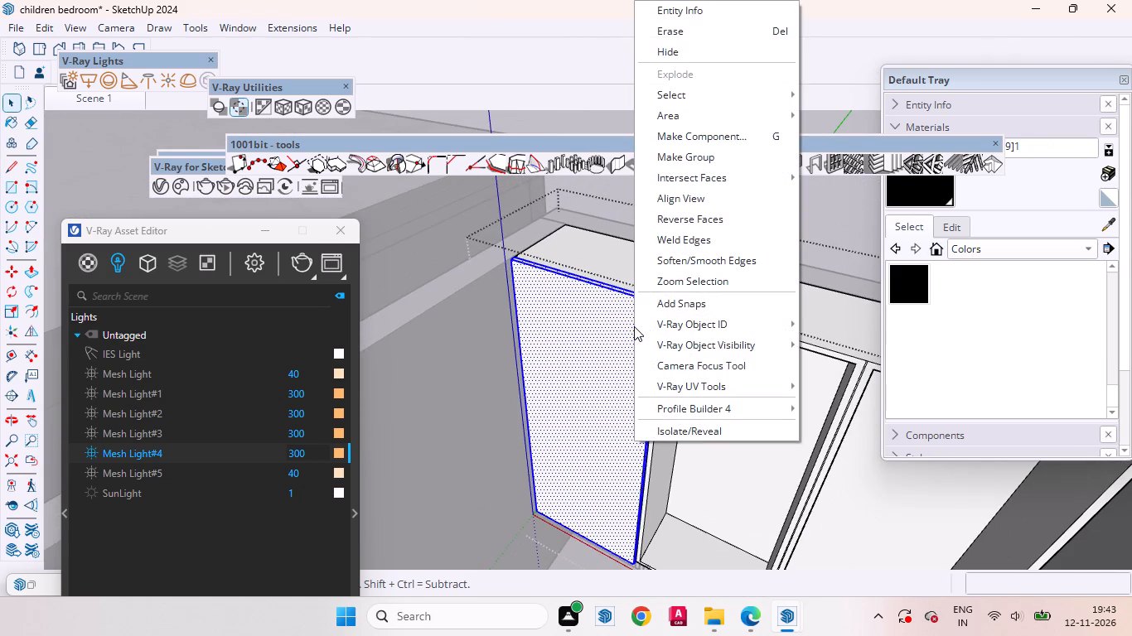
{"action": "left_click", "coordinate": [687, 157]}
{"action": "scroll", "coordinate": [568, 337], "scroll_direction": "down", "scroll_amount": 9}
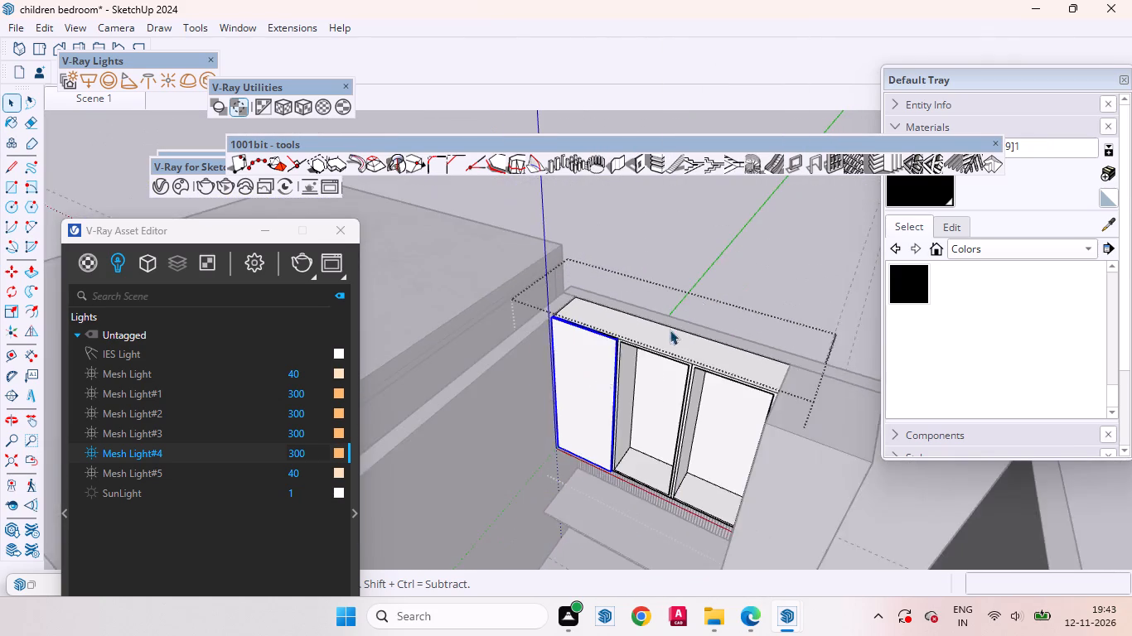
{"action": "left_click", "coordinate": [723, 259]}
Copy the left shutter group about 1' 9" along the cabinet front so it covers the middle bay.
{"action": "scroll", "coordinate": [568, 344], "scroll_direction": "up", "scroll_amount": 8}
{"action": "middle_click_drag", "start_coordinate": [596, 357], "coordinate": [810, 383]}
{"action": "scroll", "coordinate": [750, 370], "scroll_direction": "up", "scroll_amount": 4}
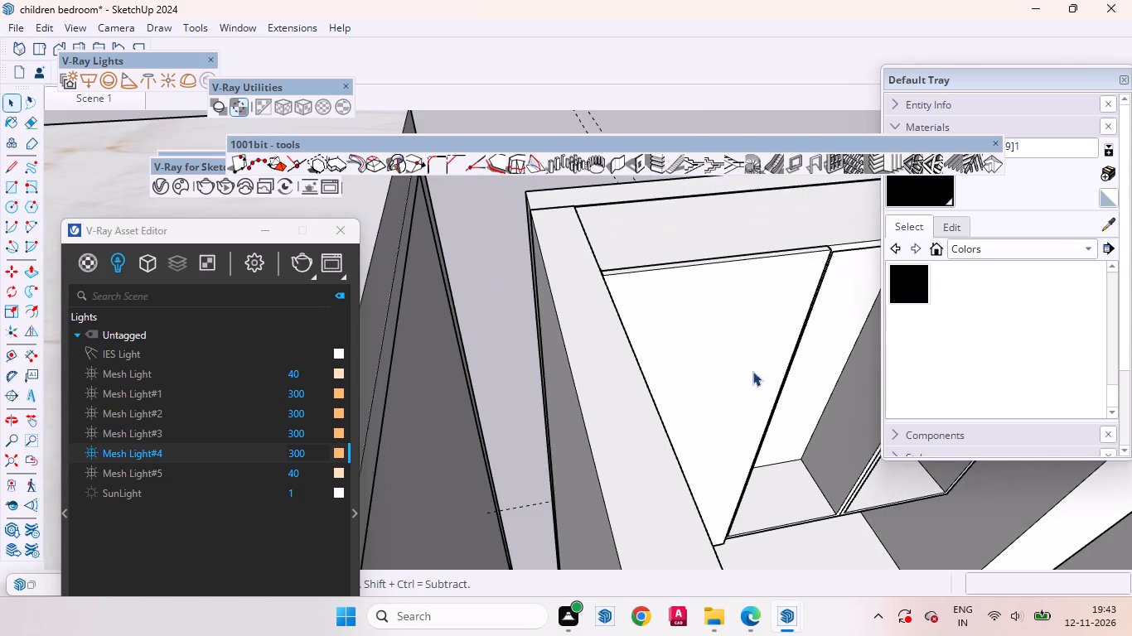
{"action": "middle_click_drag", "start_coordinate": [709, 379], "coordinate": [591, 361]}
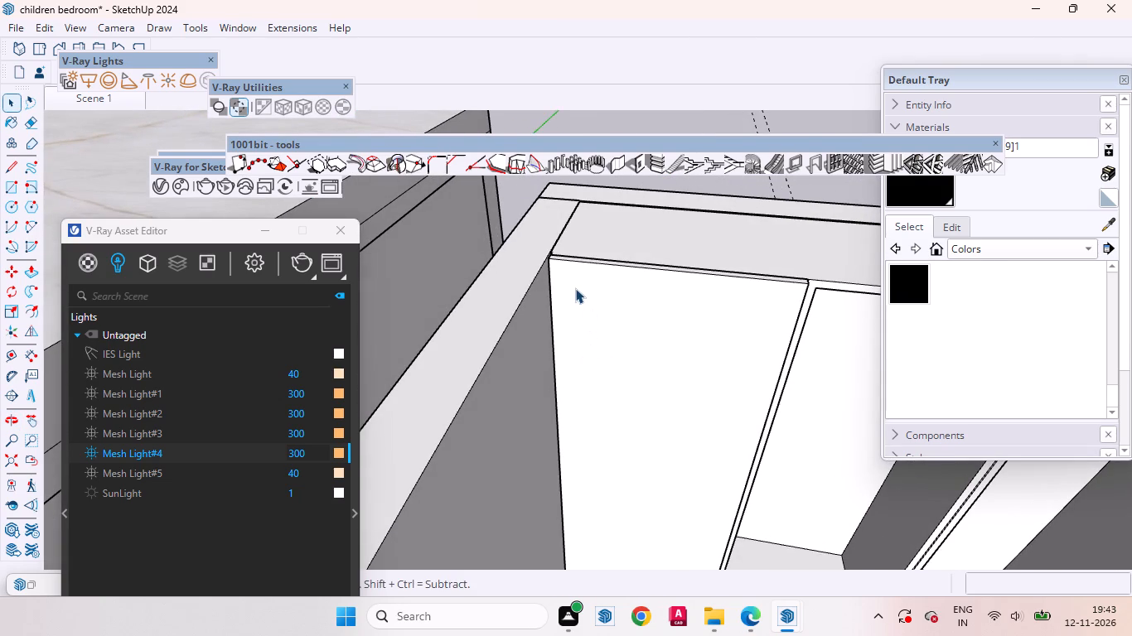
{"action": "key", "text": "m"}
{"action": "scroll", "coordinate": [565, 264], "scroll_direction": "up", "scroll_amount": 13}
{"action": "key", "text": "space"}
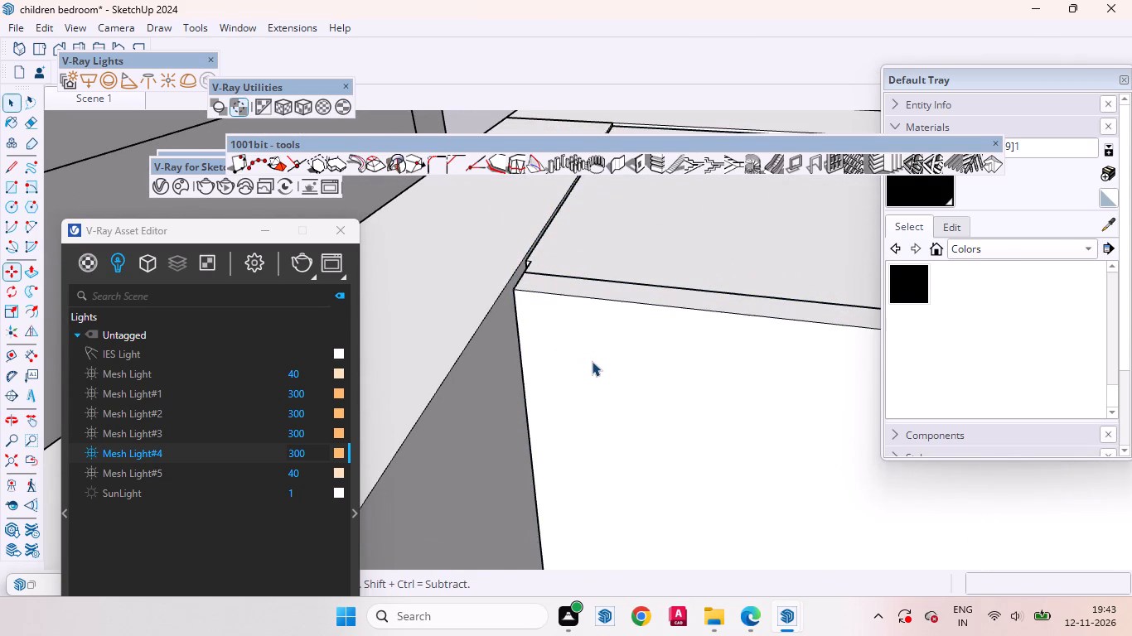
{"action": "left_click", "coordinate": [600, 366]}
{"action": "double_click", "coordinate": [597, 364]}
{"action": "left_click", "coordinate": [660, 413]}
{"action": "key", "text": "m"}
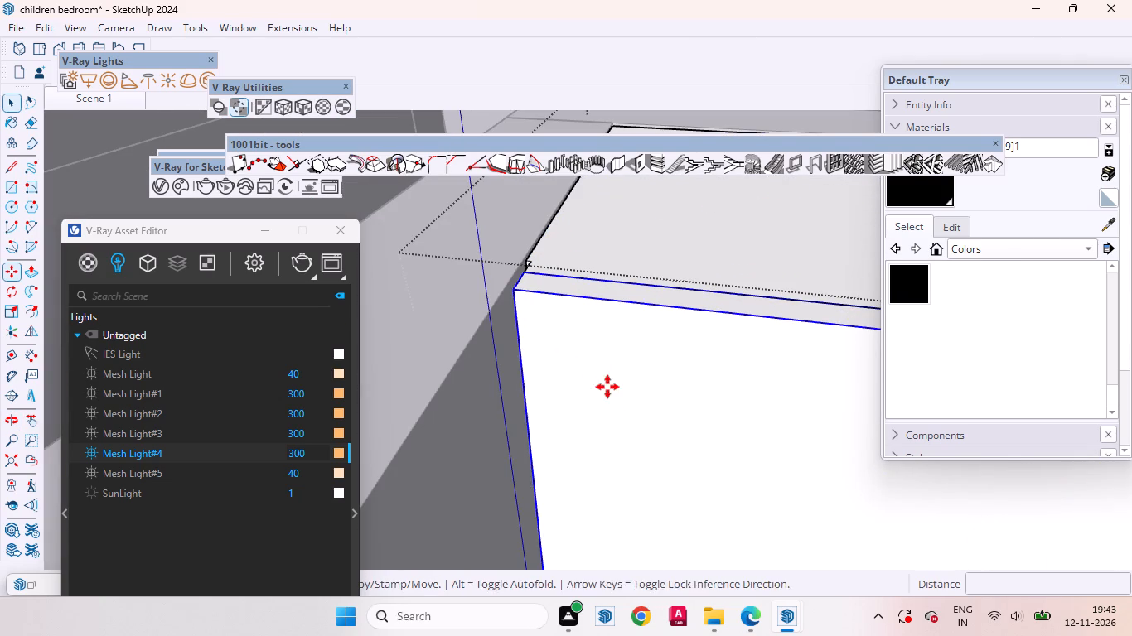
{"action": "scroll", "coordinate": [557, 267], "scroll_direction": "up", "scroll_amount": 11}
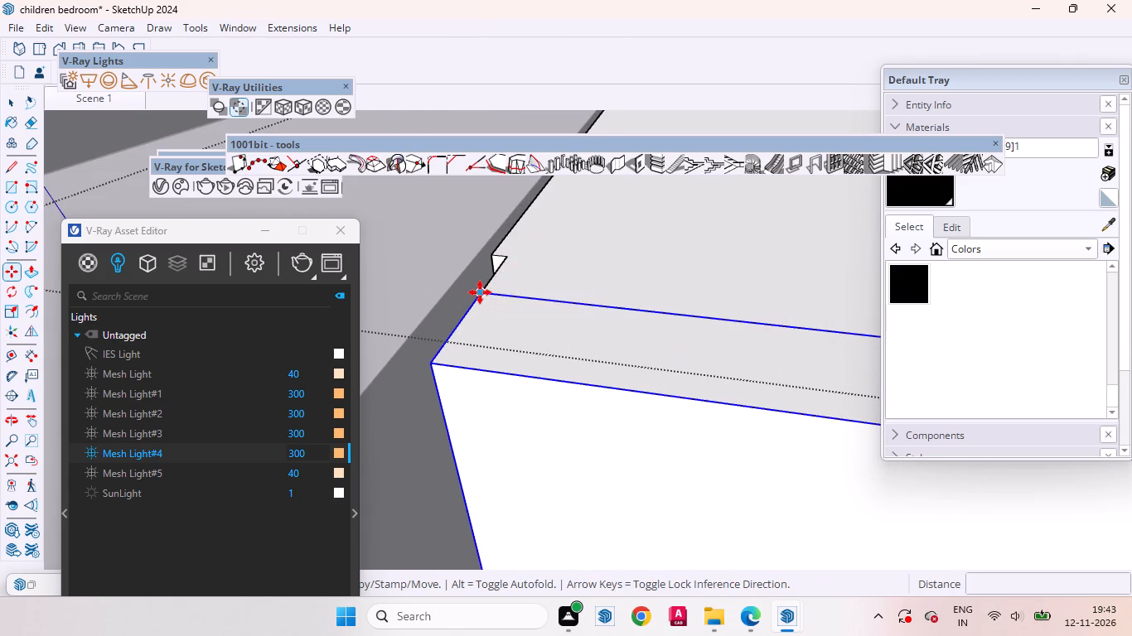
{"action": "left_click", "coordinate": [480, 292]}
{"action": "scroll", "coordinate": [507, 347], "scroll_direction": "down", "scroll_amount": 20}
{"action": "scroll", "coordinate": [507, 347], "scroll_direction": "down", "scroll_amount": 6}
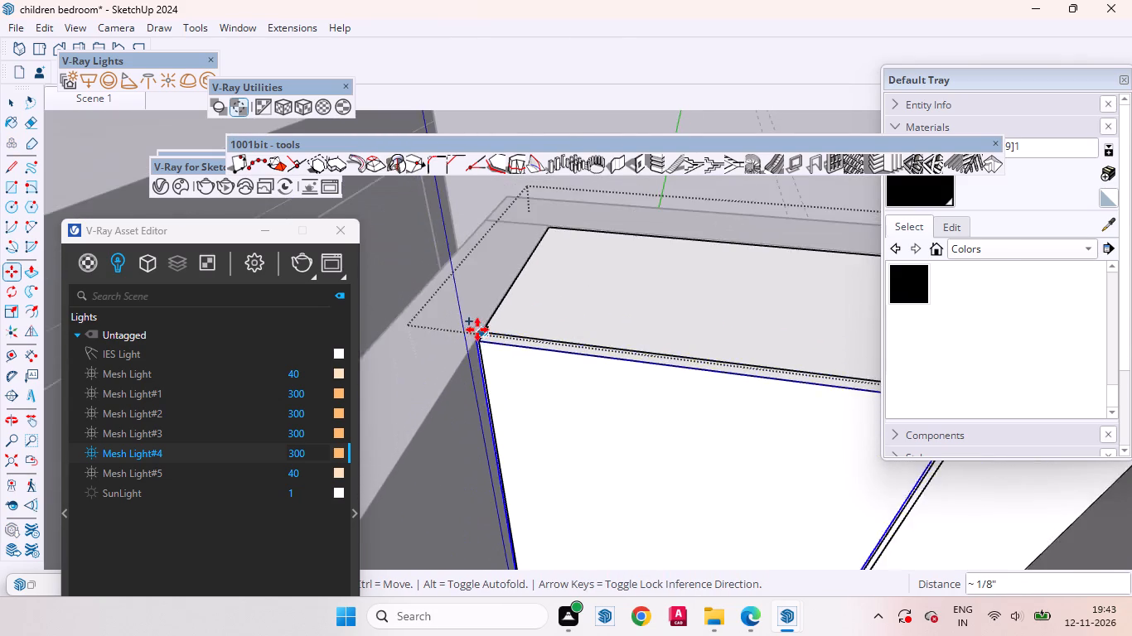
{"action": "scroll", "coordinate": [477, 330], "scroll_direction": "down", "scroll_amount": 13}
{"action": "scroll", "coordinate": [657, 360], "scroll_direction": "up", "scroll_amount": 13}
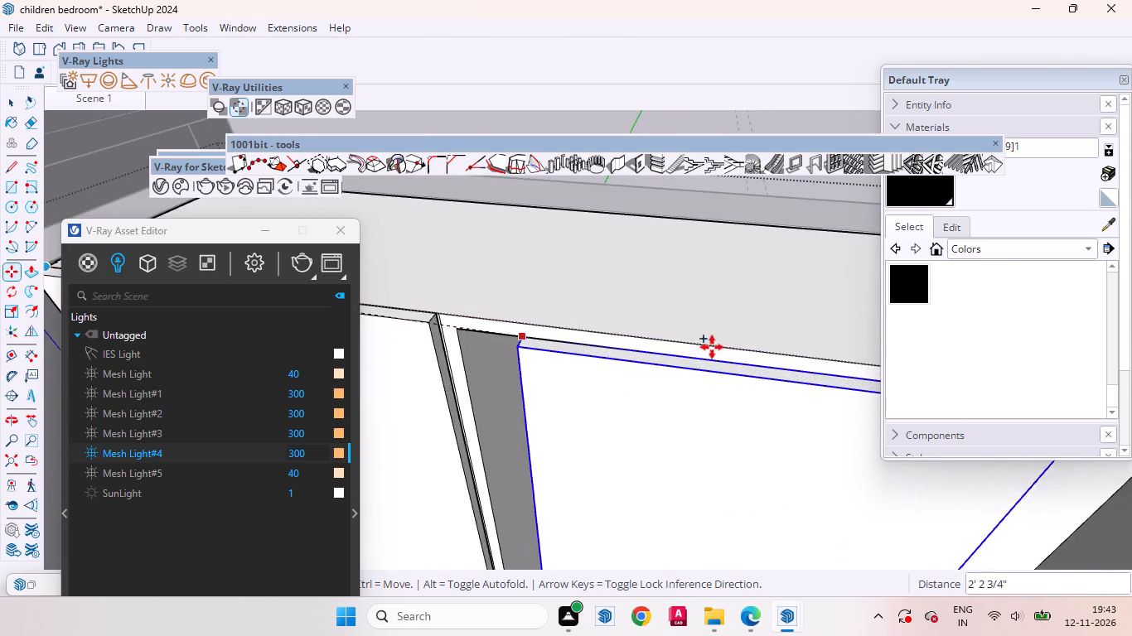
{"action": "scroll", "coordinate": [725, 352], "scroll_direction": "down", "scroll_amount": 4}
{"action": "scroll", "coordinate": [583, 335], "scroll_direction": "up", "scroll_amount": 16}
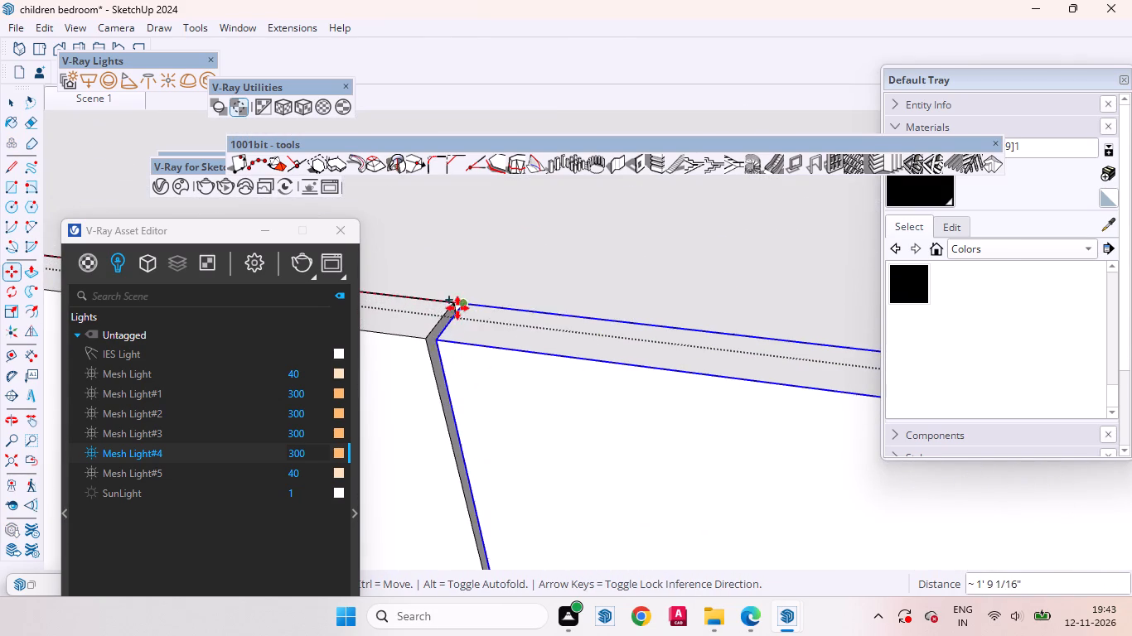
{"action": "left_click", "coordinate": [464, 308]}
{"action": "scroll", "coordinate": [570, 354], "scroll_direction": "down", "scroll_amount": 10}
{"action": "scroll", "coordinate": [573, 374], "scroll_direction": "up", "scroll_amount": 1}
{"action": "scroll", "coordinate": [573, 378], "scroll_direction": "down", "scroll_amount": 5}
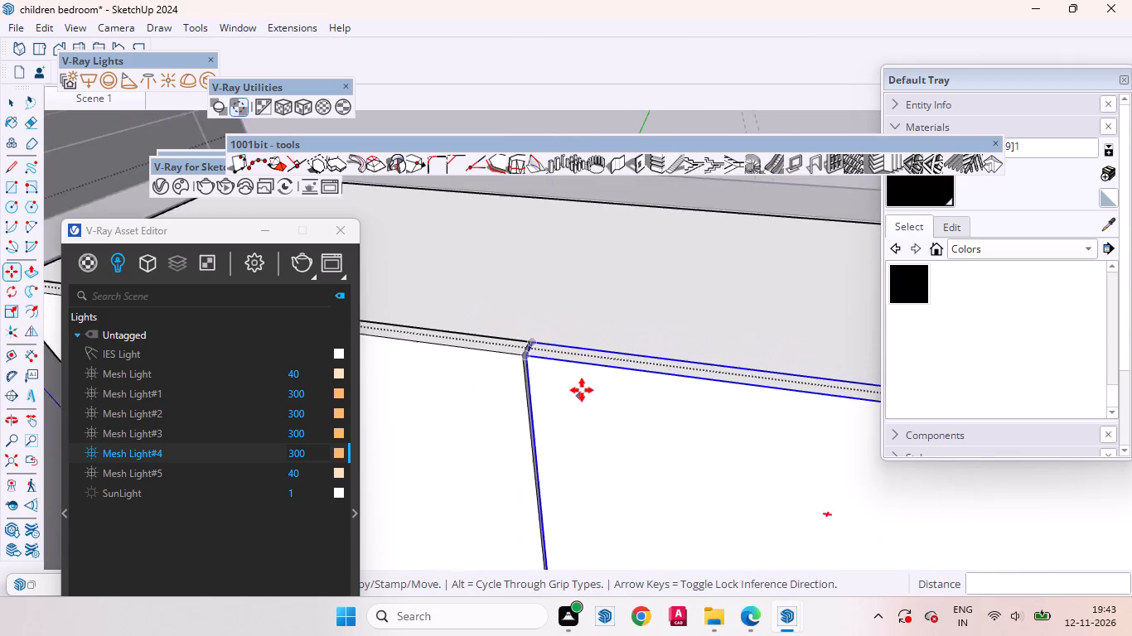
{"action": "scroll", "coordinate": [582, 390], "scroll_direction": "down", "scroll_amount": 20}
{"action": "key", "text": "space"}
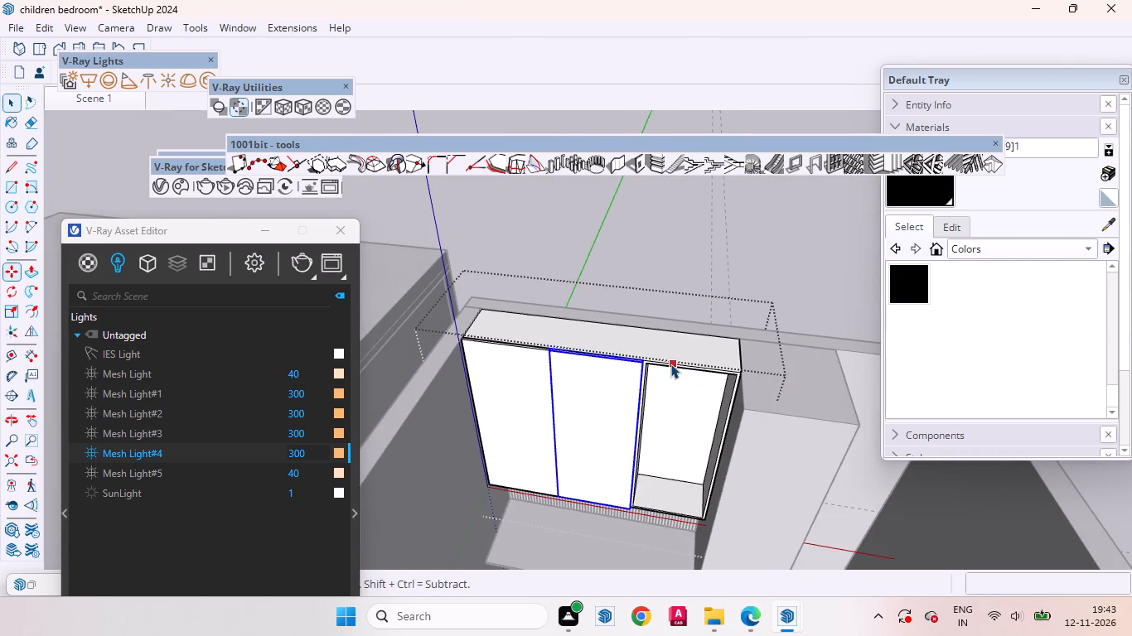
Push the middle shutter panel's side face next to the open bay inward about 1/8" and close its group.
{"action": "scroll", "coordinate": [660, 362], "scroll_direction": "up", "scroll_amount": 20}
{"action": "scroll", "coordinate": [660, 362], "scroll_direction": "up", "scroll_amount": 5}
{"action": "middle_click_drag", "start_coordinate": [638, 417], "coordinate": [555, 426]}
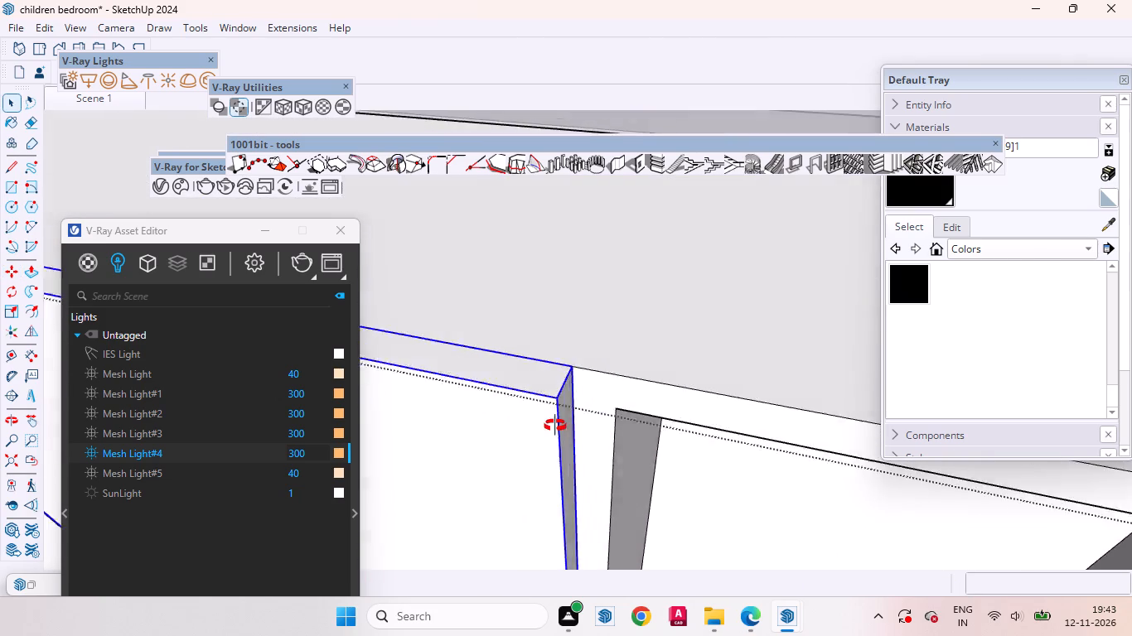
{"action": "middle_click_drag", "start_coordinate": [555, 426], "coordinate": [499, 413]}
{"action": "double_click", "coordinate": [492, 382]}
{"action": "left_click", "coordinate": [494, 389]}
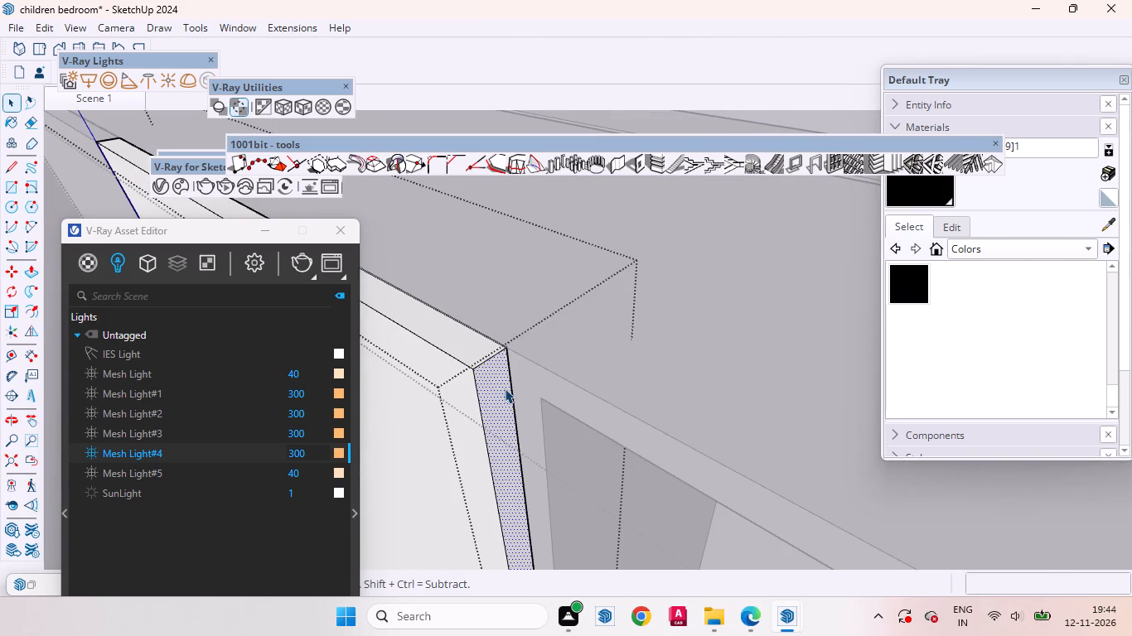
{"action": "key", "text": "p"}
{"action": "left_click", "coordinate": [505, 388]}
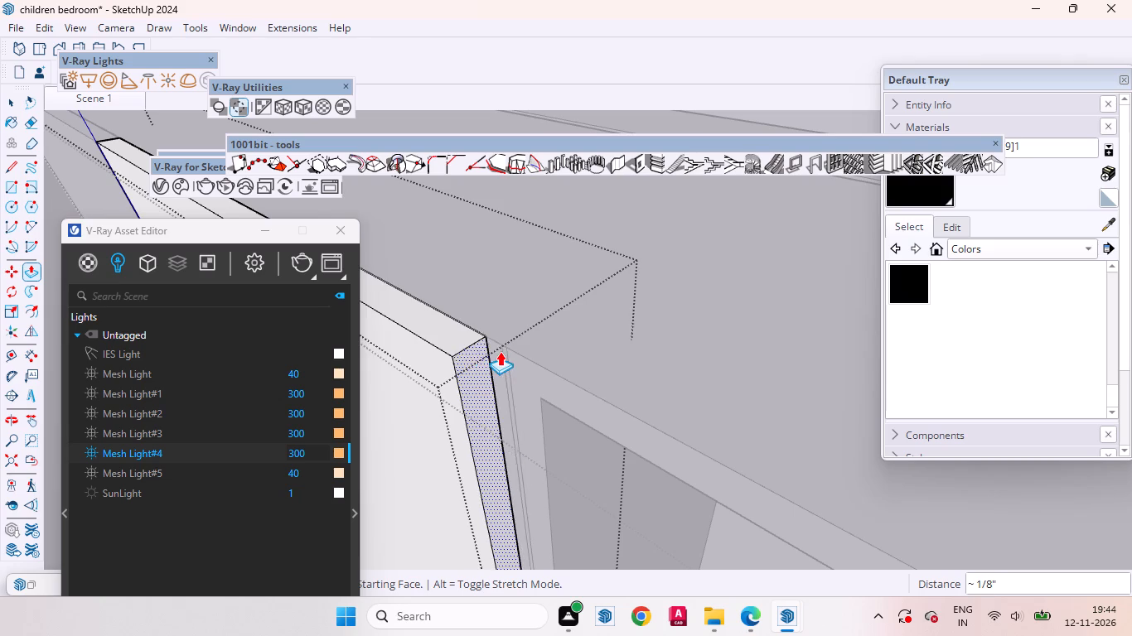
{"action": "scroll", "coordinate": [500, 351], "scroll_direction": "up", "scroll_amount": 9}
{"action": "left_click", "coordinate": [503, 341]}
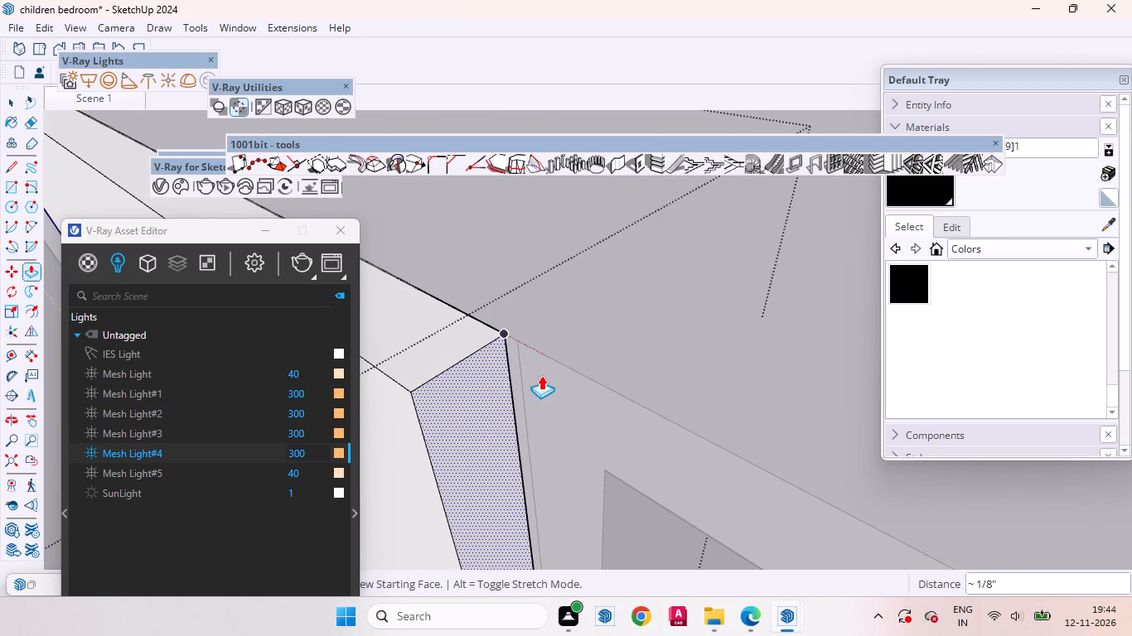
{"action": "key", "text": "space"}
{"action": "scroll", "coordinate": [623, 366], "scroll_direction": "down", "scroll_amount": 20}
{"action": "scroll", "coordinate": [623, 366], "scroll_direction": "down", "scroll_amount": 6}
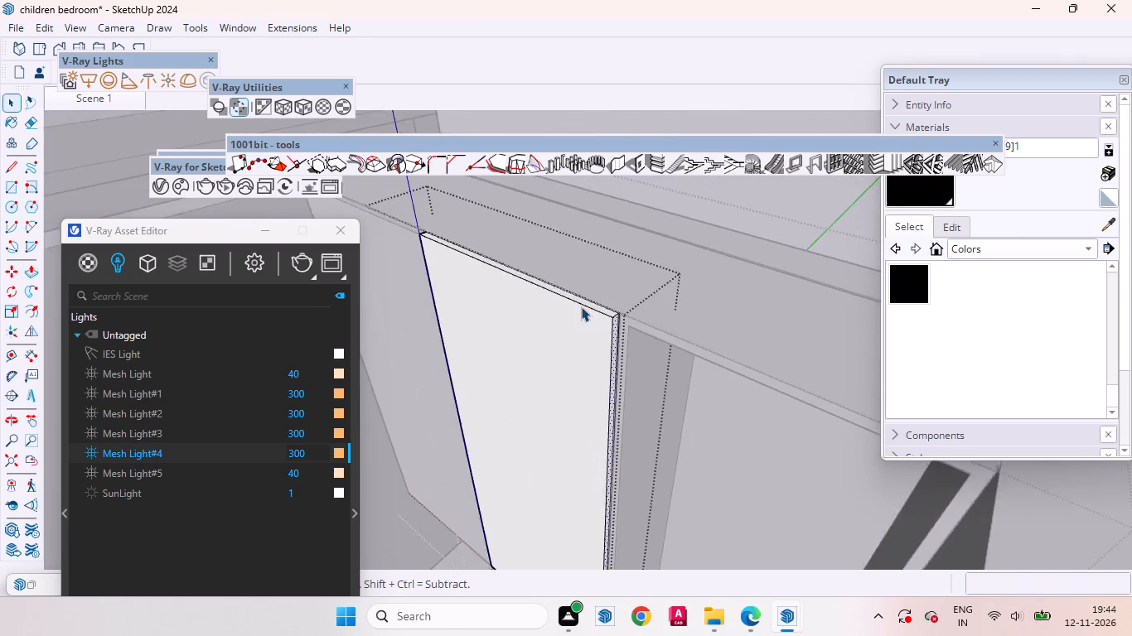
{"action": "scroll", "coordinate": [581, 306], "scroll_direction": "down", "scroll_amount": 13}
{"action": "left_click", "coordinate": [761, 221]}
Copy the middle shutter group about 1' 8 15/16" along the cabinet front so it covers the open right bay.
{"action": "middle_click_drag", "start_coordinate": [615, 302], "coordinate": [874, 251]}
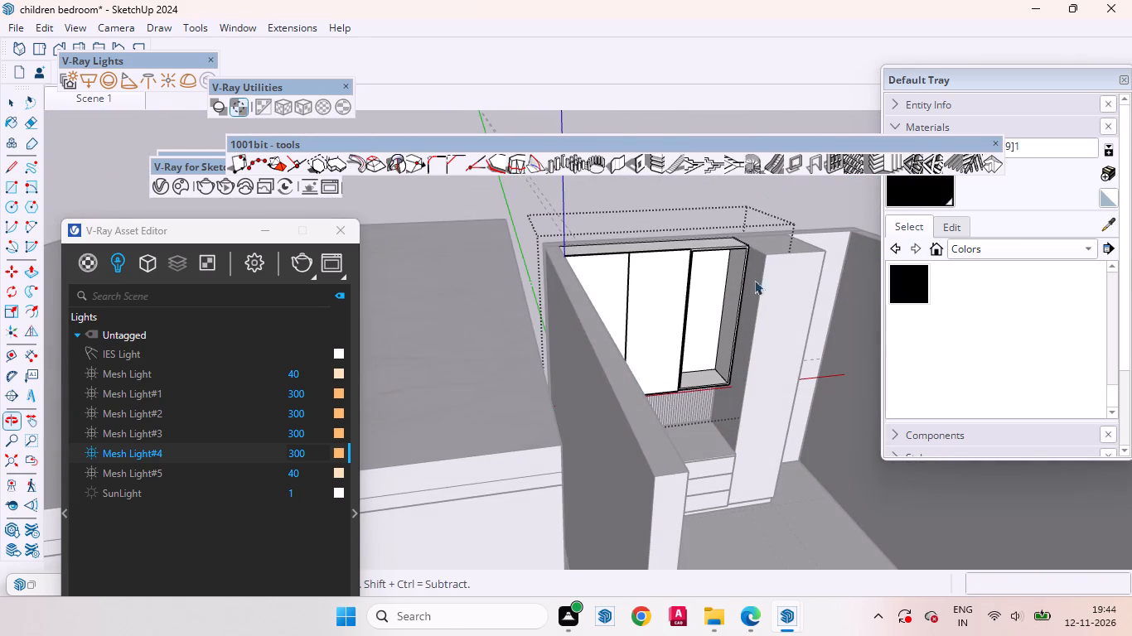
{"action": "left_click", "coordinate": [661, 291]}
{"action": "middle_click_drag", "start_coordinate": [662, 335], "coordinate": [611, 399]}
{"action": "scroll", "coordinate": [654, 245], "scroll_direction": "up", "scroll_amount": 4}
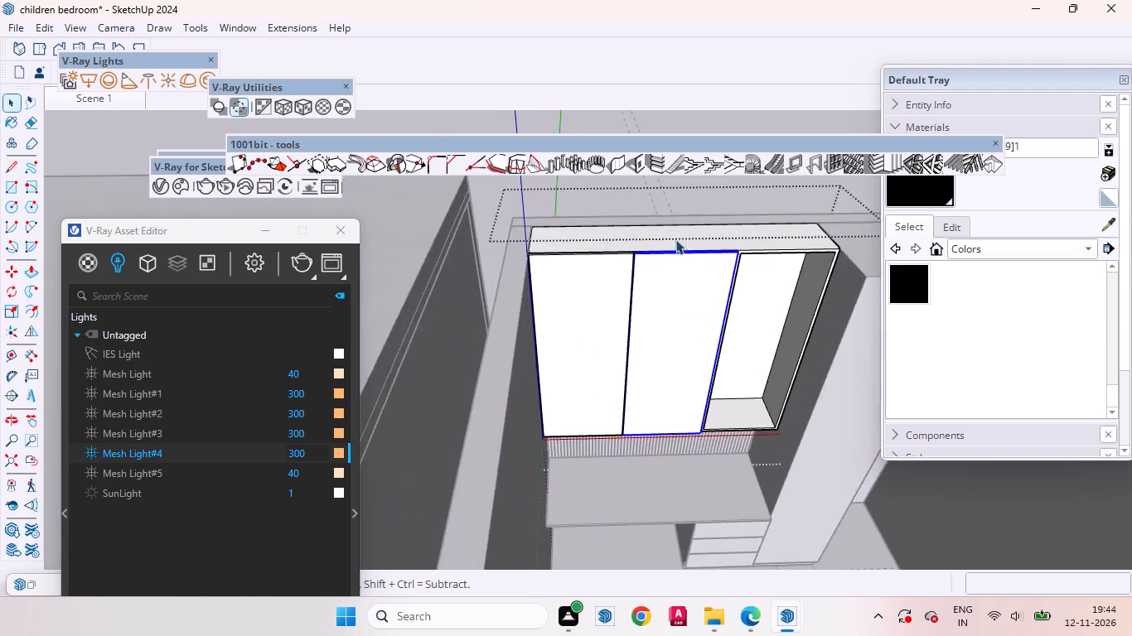
{"action": "scroll", "coordinate": [675, 239], "scroll_direction": "up", "scroll_amount": 20}
{"action": "key", "text": "m"}
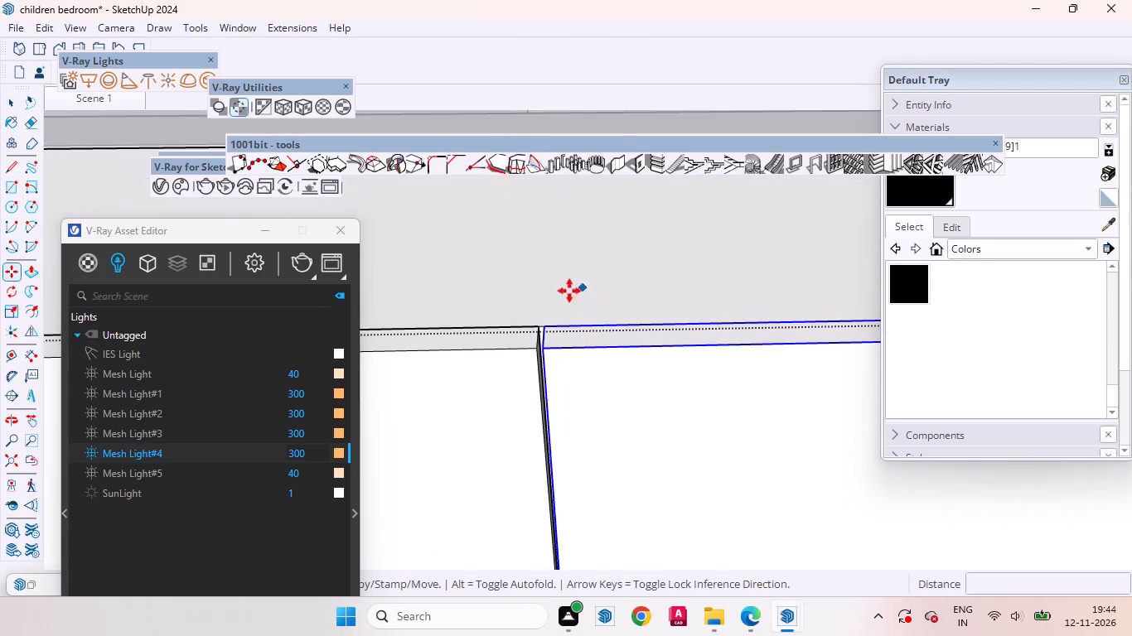
{"action": "scroll", "coordinate": [561, 303], "scroll_direction": "up", "scroll_amount": 8}
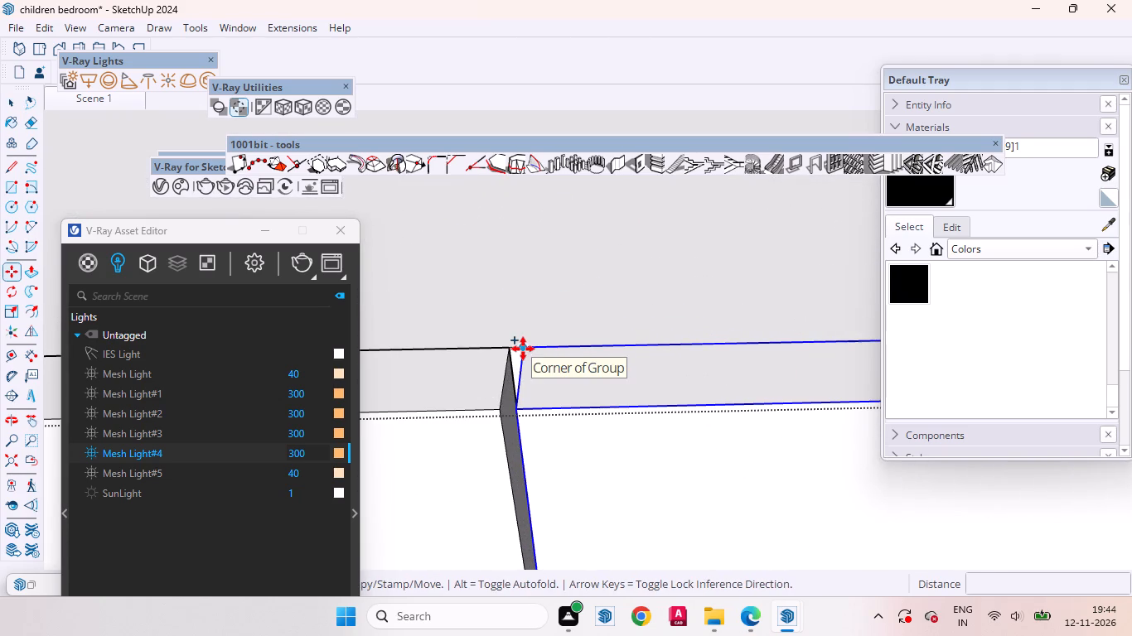
{"action": "left_click", "coordinate": [523, 349]}
{"action": "scroll", "coordinate": [537, 360], "scroll_direction": "down", "scroll_amount": 20}
{"action": "scroll", "coordinate": [537, 360], "scroll_direction": "down", "scroll_amount": 8}
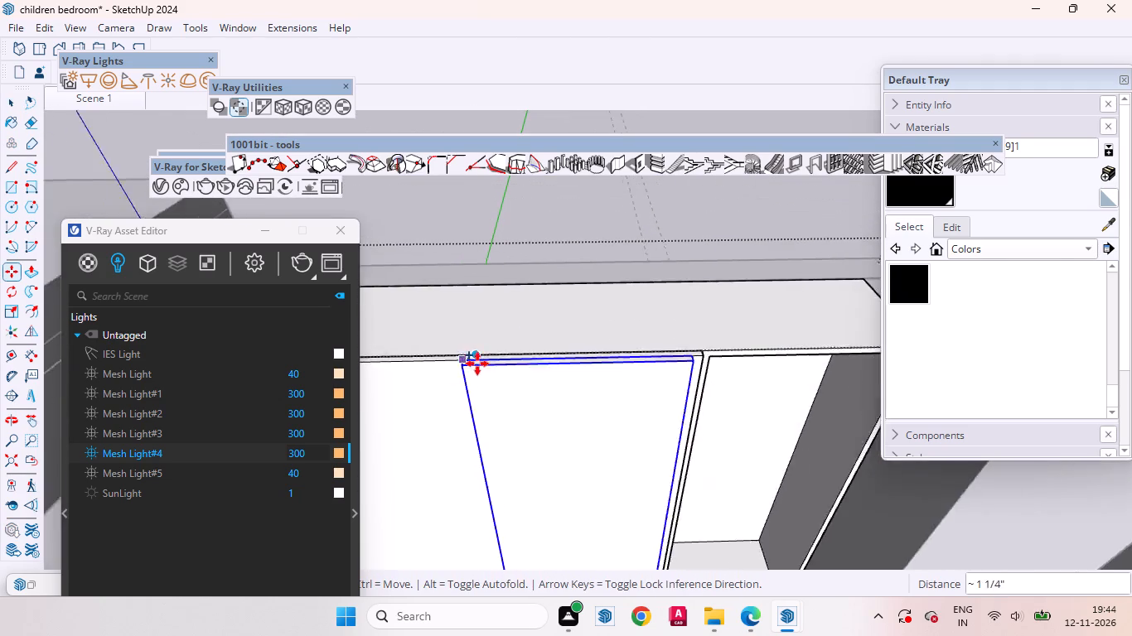
{"action": "scroll", "coordinate": [477, 364], "scroll_direction": "down", "scroll_amount": 1}
{"action": "scroll", "coordinate": [650, 376], "scroll_direction": "up", "scroll_amount": 17}
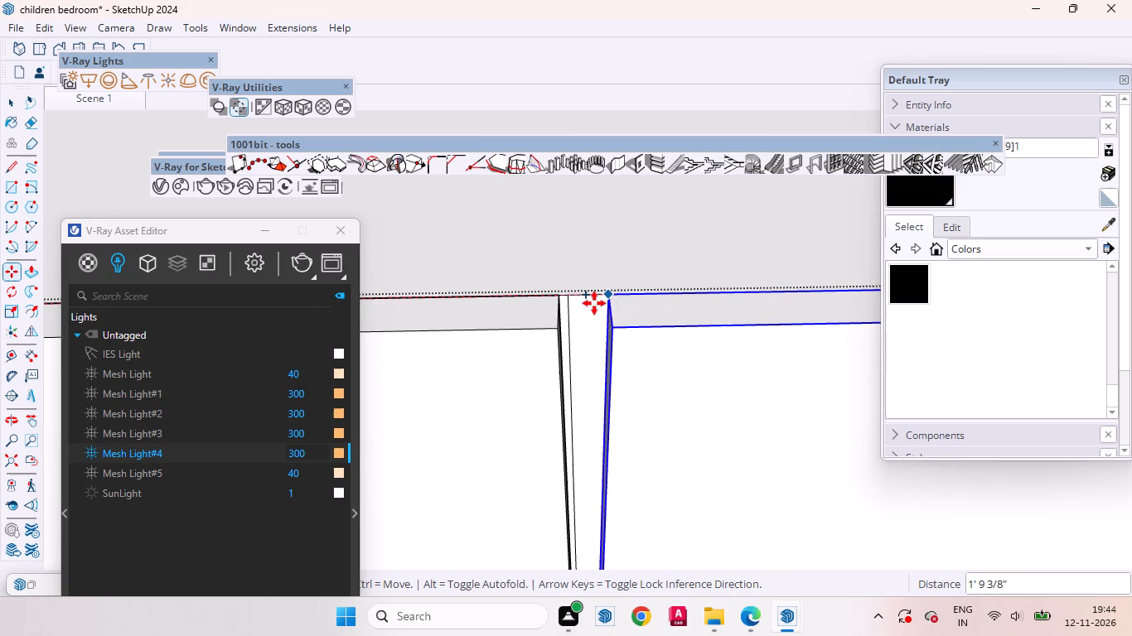
{"action": "left_click", "coordinate": [571, 301]}
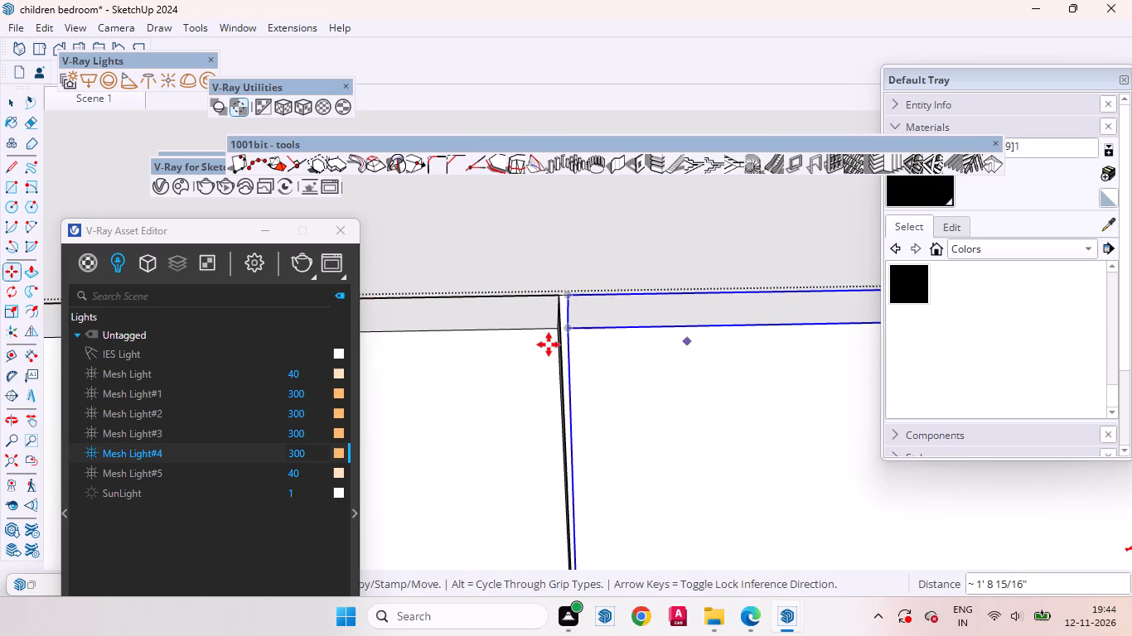
{"action": "key", "text": "space"}
Examine how the right shutter fits the cabinet's end and its neighbour, and close the overhead cabinet group.
{"action": "scroll", "coordinate": [515, 345], "scroll_direction": "down", "scroll_amount": 15}
{"action": "scroll", "coordinate": [443, 327], "scroll_direction": "up", "scroll_amount": 1}
{"action": "scroll", "coordinate": [443, 327], "scroll_direction": "down", "scroll_amount": 2}
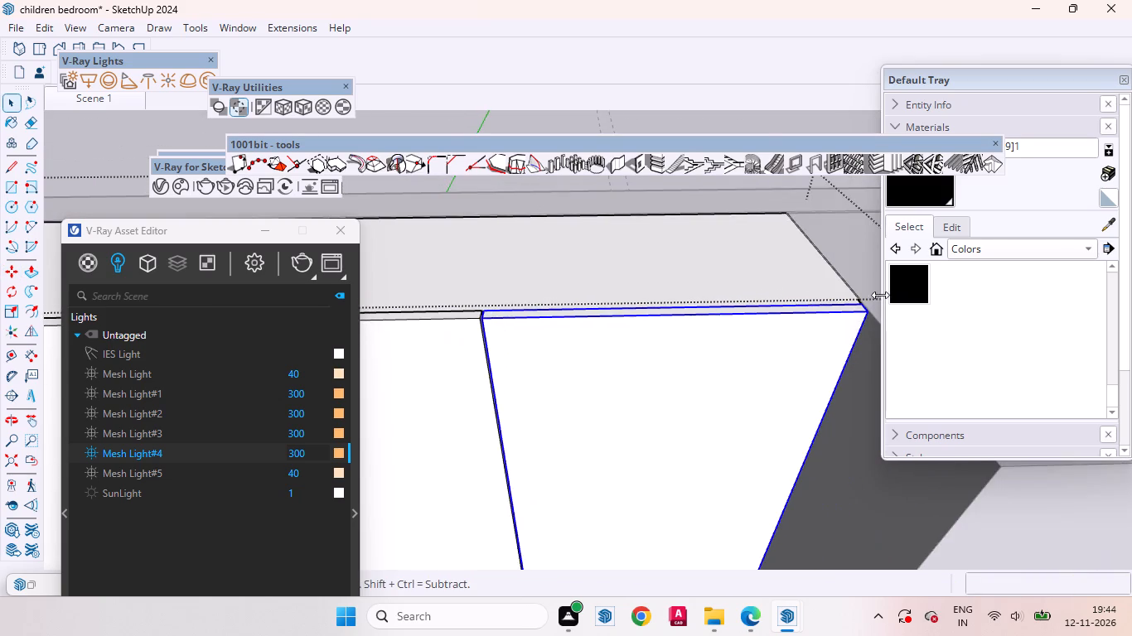
{"action": "scroll", "coordinate": [878, 287], "scroll_direction": "up", "scroll_amount": 17}
{"action": "middle_click_drag", "start_coordinate": [838, 339], "coordinate": [791, 328]}
{"action": "scroll", "coordinate": [801, 255], "scroll_direction": "down", "scroll_amount": 8}
{"action": "scroll", "coordinate": [774, 241], "scroll_direction": "up", "scroll_amount": 1}
{"action": "scroll", "coordinate": [777, 266], "scroll_direction": "down", "scroll_amount": 3}
{"action": "scroll", "coordinate": [811, 277], "scroll_direction": "up", "scroll_amount": 1}
{"action": "scroll", "coordinate": [824, 278], "scroll_direction": "down", "scroll_amount": 20}
{"action": "scroll", "coordinate": [824, 278], "scroll_direction": "down", "scroll_amount": 3}
{"action": "scroll", "coordinate": [753, 293], "scroll_direction": "up", "scroll_amount": 1}
{"action": "scroll", "coordinate": [654, 337], "scroll_direction": "down", "scroll_amount": 1}
{"action": "scroll", "coordinate": [653, 342], "scroll_direction": "up", "scroll_amount": 1}
{"action": "scroll", "coordinate": [652, 344], "scroll_direction": "down", "scroll_amount": 3}
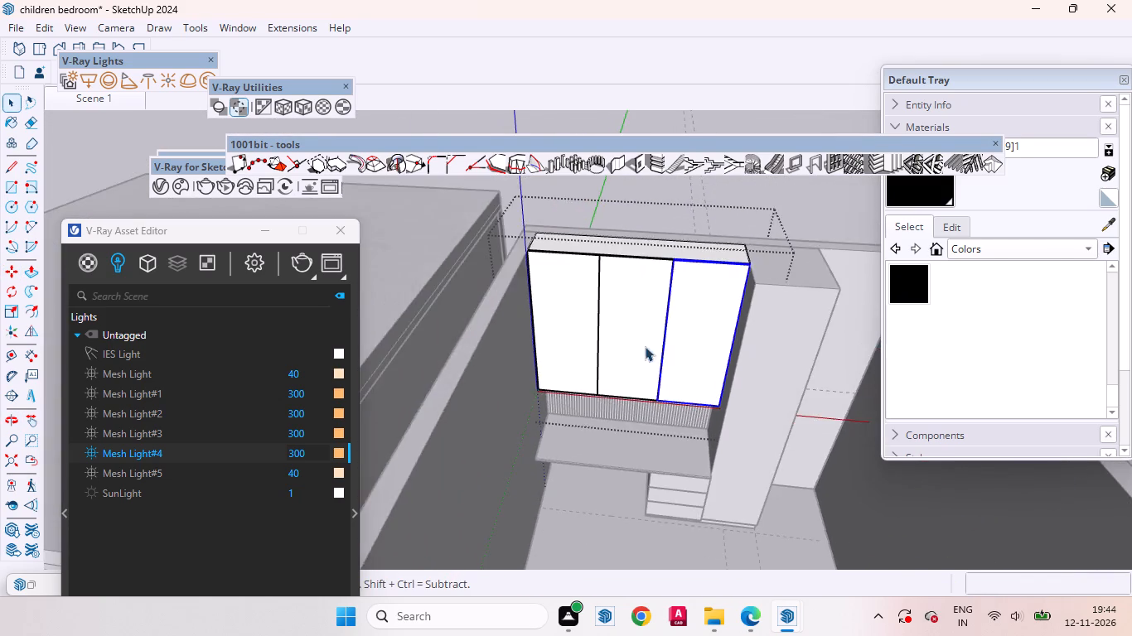
{"action": "scroll", "coordinate": [645, 346], "scroll_direction": "down", "scroll_amount": 4}
{"action": "left_click", "coordinate": [757, 231]}
Place a horizontal guide across the shutters 12" above their bottom edge.
{"action": "middle_click_drag", "start_coordinate": [644, 374], "coordinate": [675, 190]}
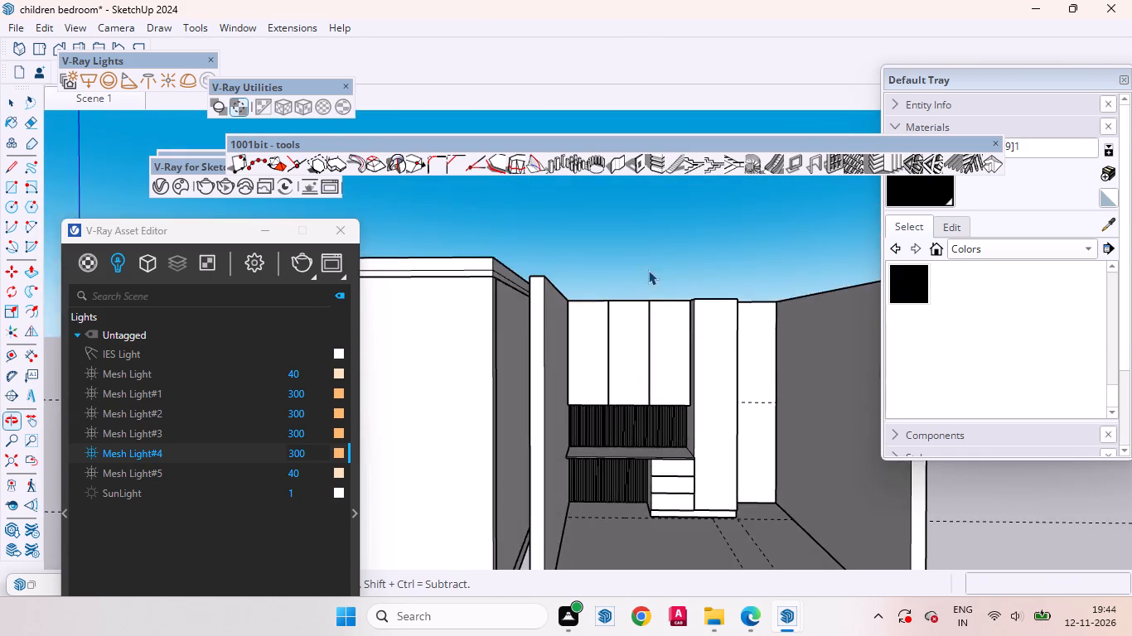
{"action": "scroll", "coordinate": [641, 383], "scroll_direction": "up", "scroll_amount": 3}
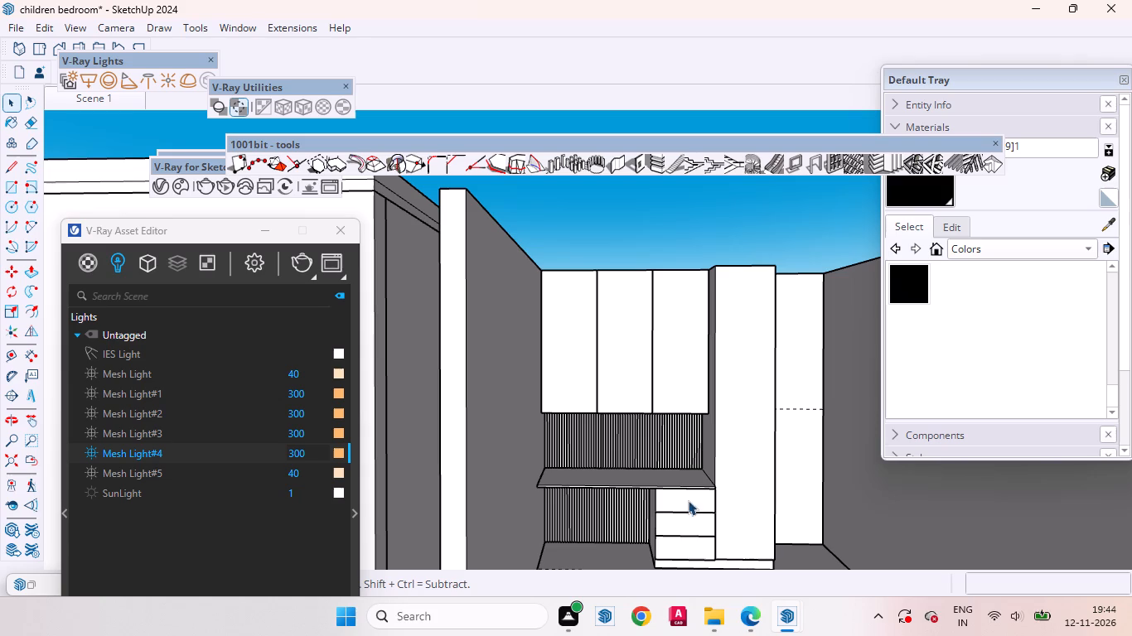
{"action": "middle_click_drag", "start_coordinate": [600, 406], "coordinate": [558, 421]}
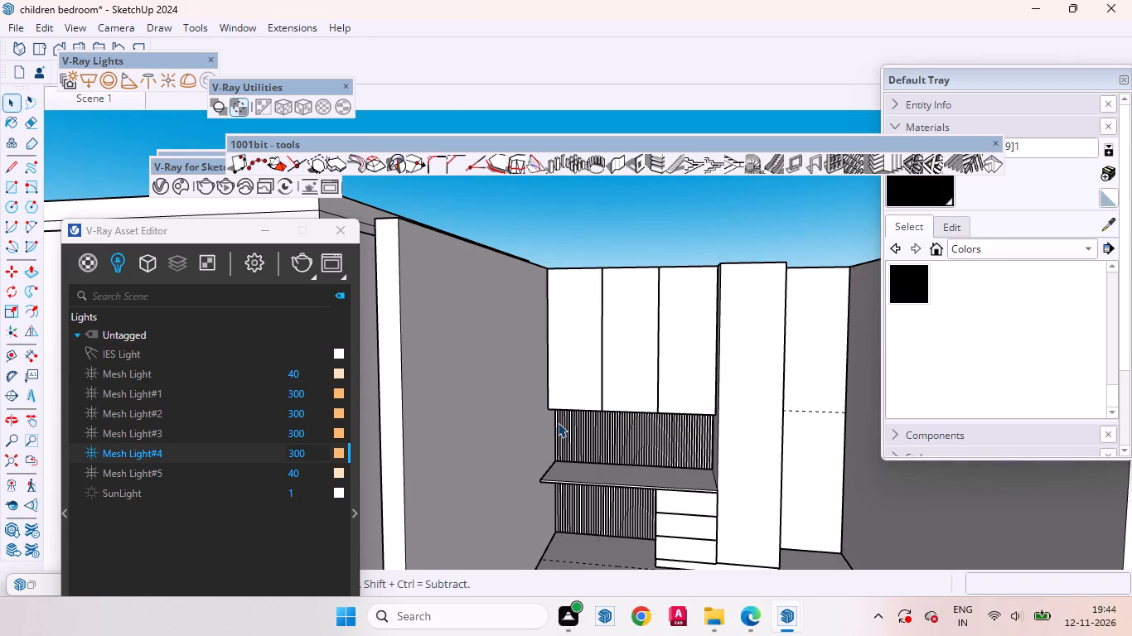
{"action": "key", "text": "t"}
{"action": "scroll", "coordinate": [551, 407], "scroll_direction": "up", "scroll_amount": 4}
{"action": "left_click", "coordinate": [584, 412]}
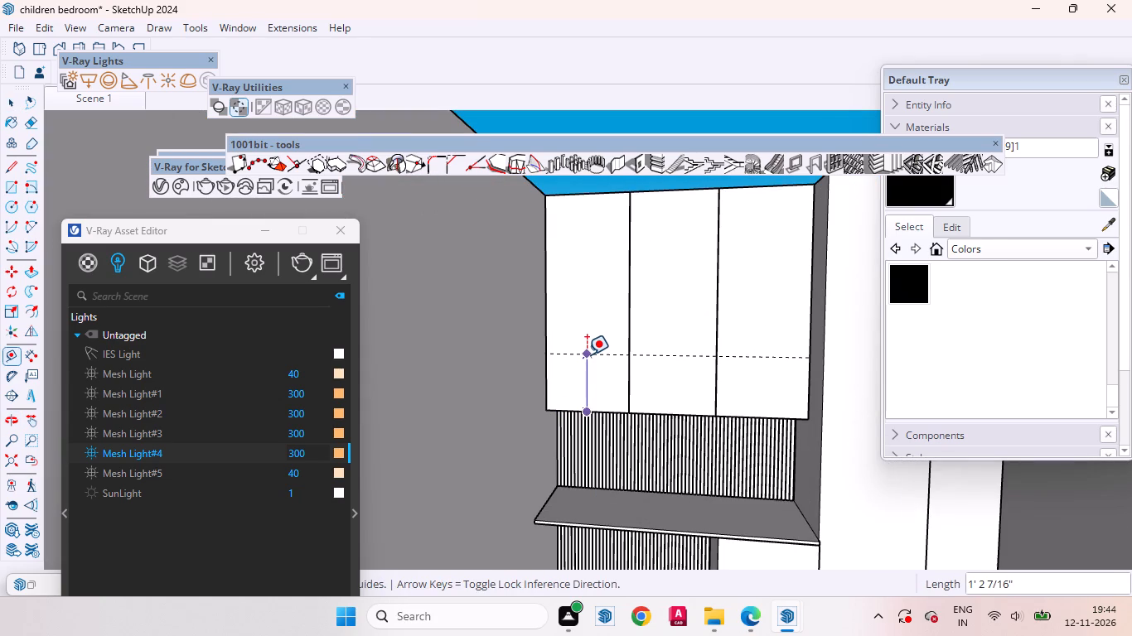
{"action": "type", "text": "12"}
{"action": "key", "text": "Return"}
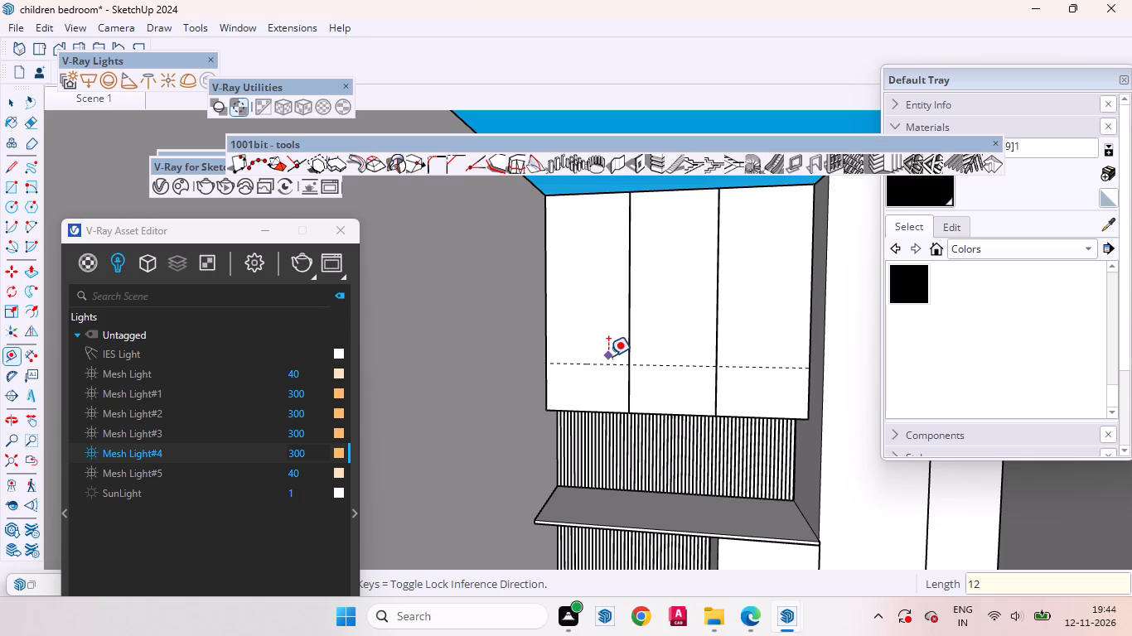
Add two more horizontal guides across the shutters, one 6" above the first and another 4" above that.
{"action": "left_click", "coordinate": [611, 364]}
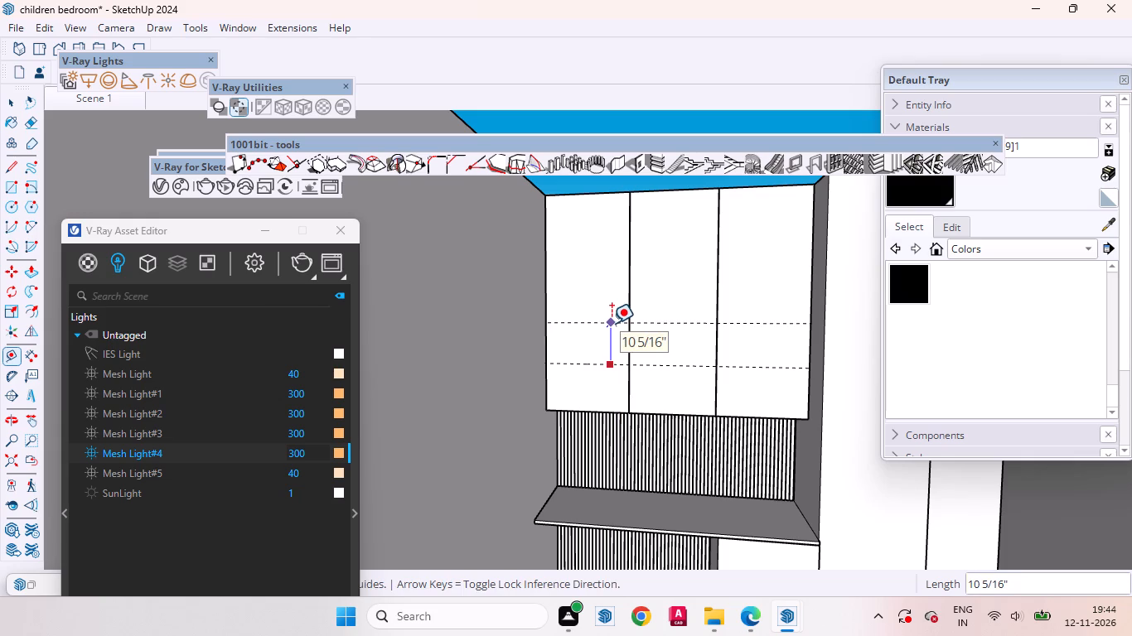
{"action": "key", "text": "6"}
{"action": "key", "text": "Return"}
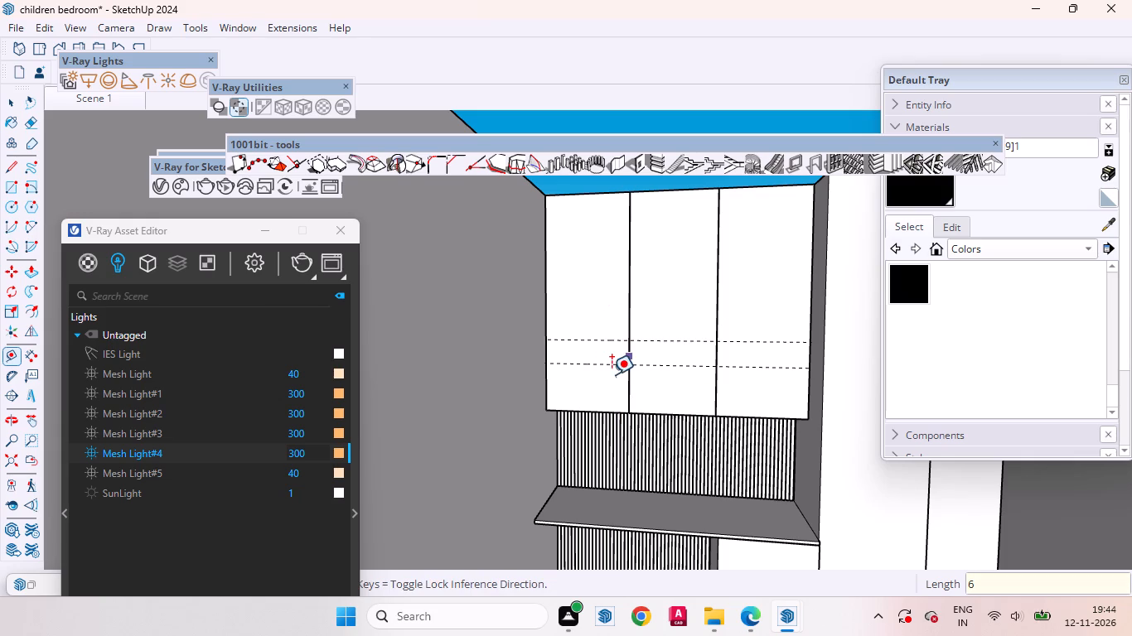
{"action": "left_click", "coordinate": [600, 338]}
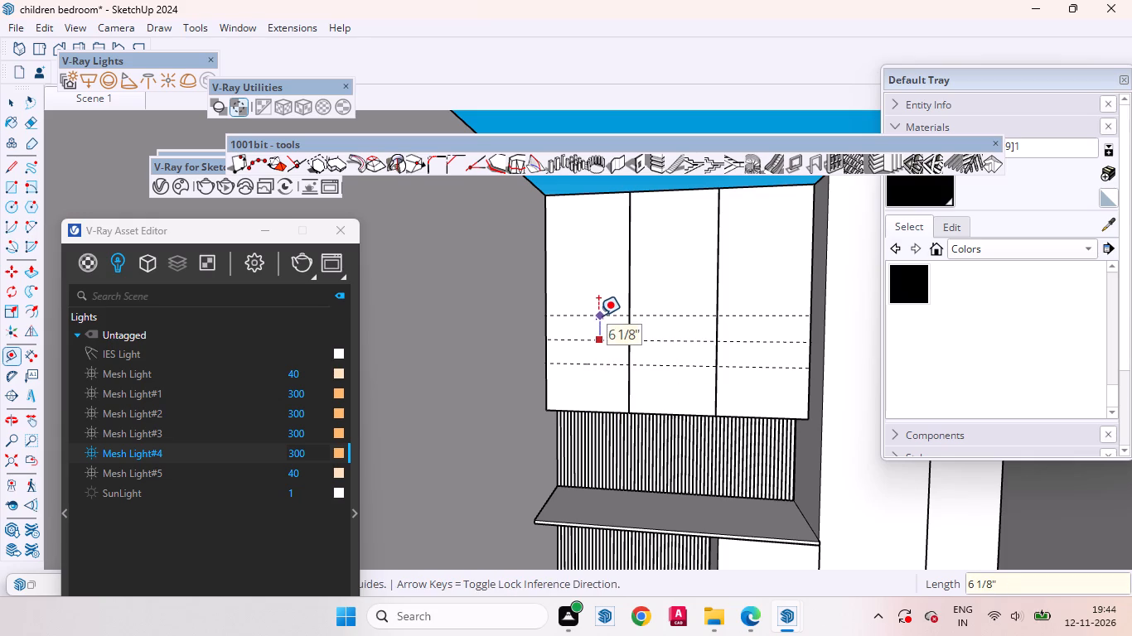
{"action": "key", "text": "4"}
{"action": "key", "text": "Return"}
{"action": "key", "text": "space"}
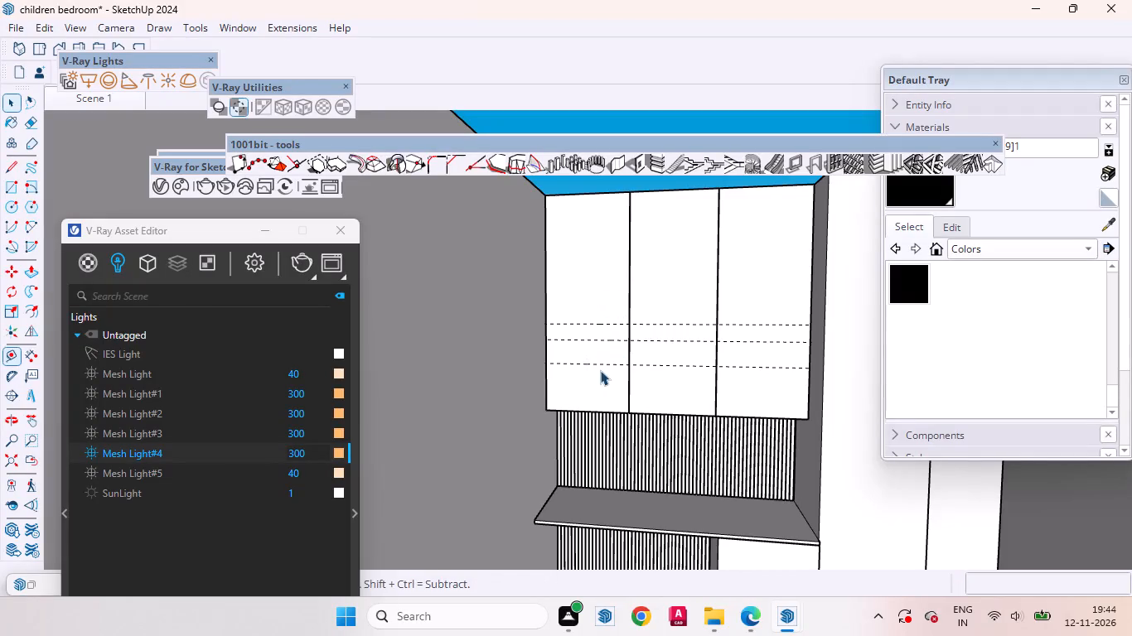
Inside the left shutter group, draw a downward arc about 1' 8 15/16" wide between its side edges, starting at the topmost guide.
{"action": "middle_click_drag", "start_coordinate": [569, 365], "coordinate": [578, 372]}
{"action": "double_click", "coordinate": [593, 379]}
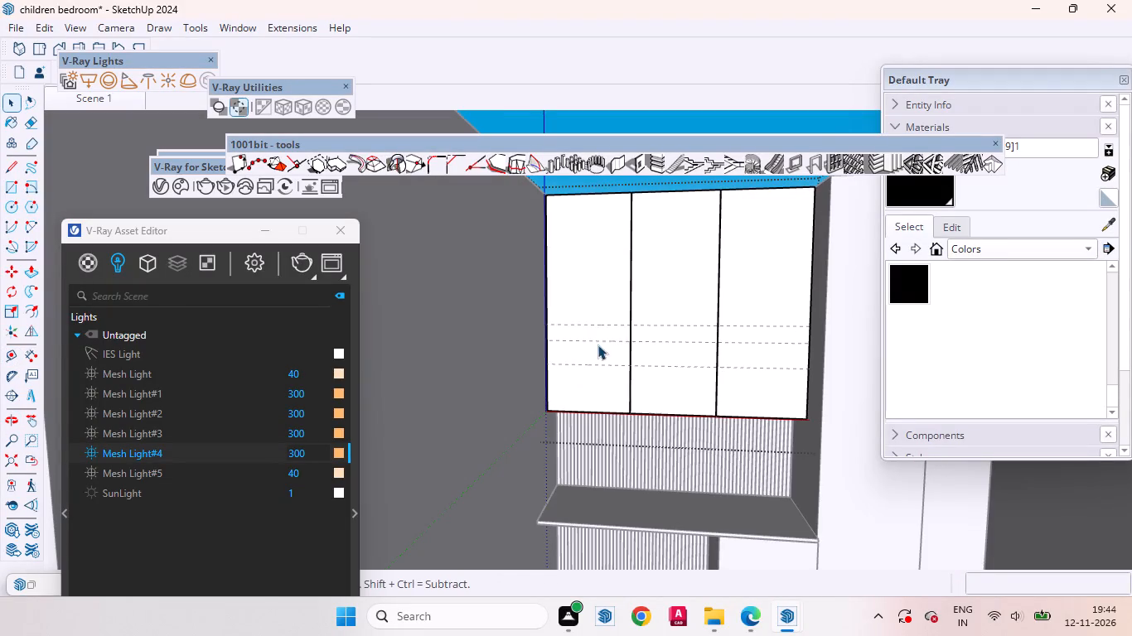
{"action": "left_click", "coordinate": [597, 313]}
{"action": "scroll", "coordinate": [593, 359], "scroll_direction": "up", "scroll_amount": 3}
{"action": "triple_click", "coordinate": [588, 391]}
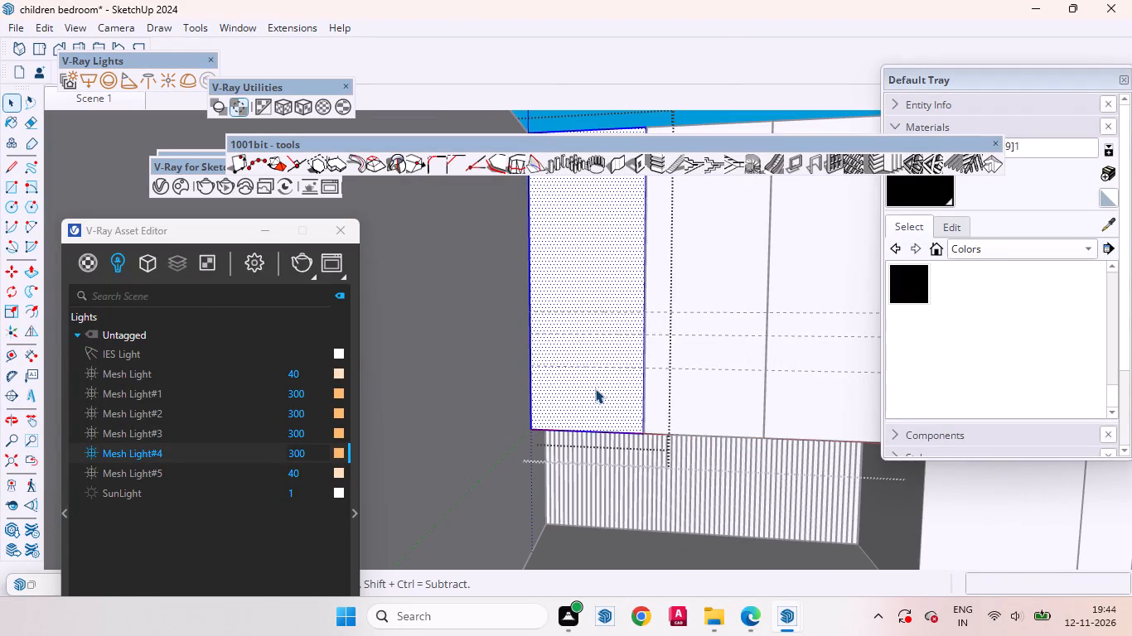
{"action": "key", "text": "a"}
{"action": "scroll", "coordinate": [544, 316], "scroll_direction": "up", "scroll_amount": 6}
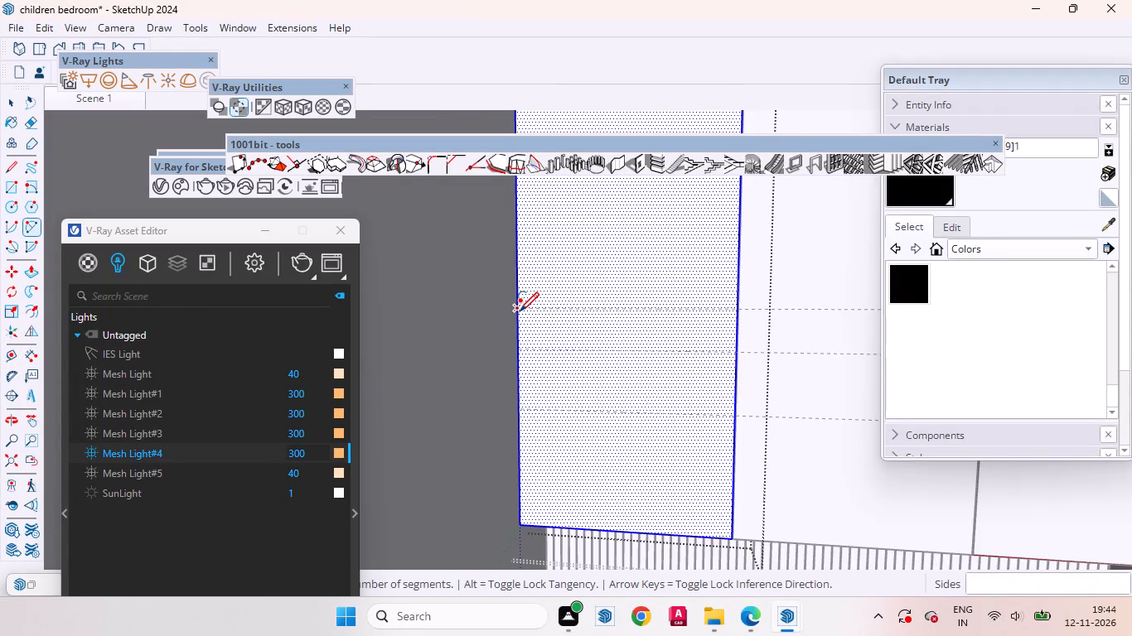
{"action": "left_click", "coordinate": [520, 311]}
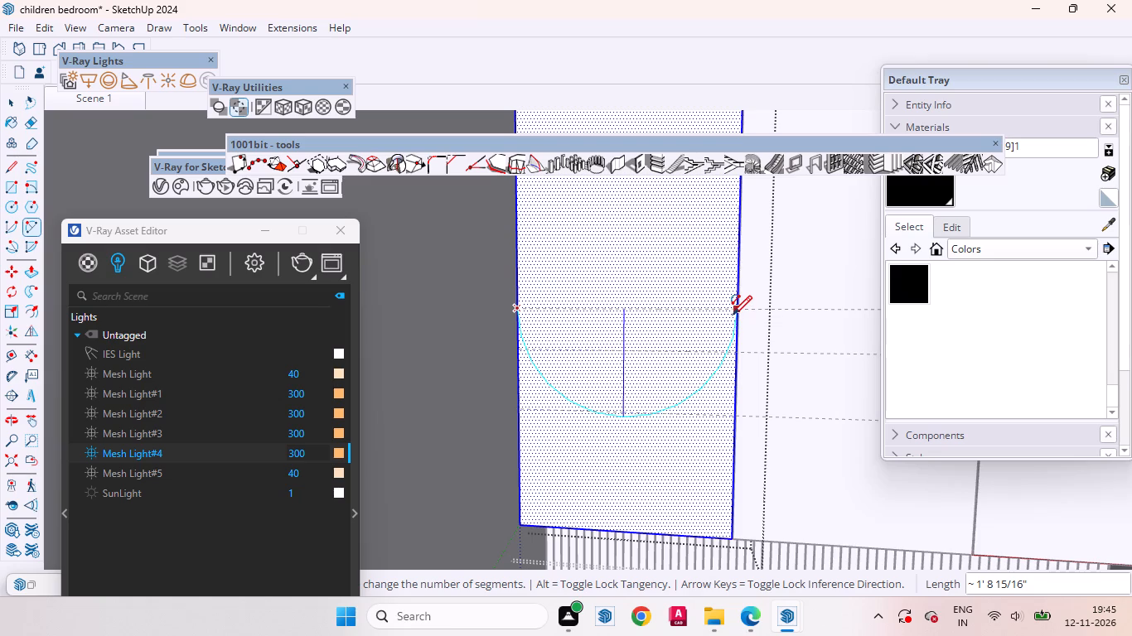
{"action": "double_click", "coordinate": [737, 311]}
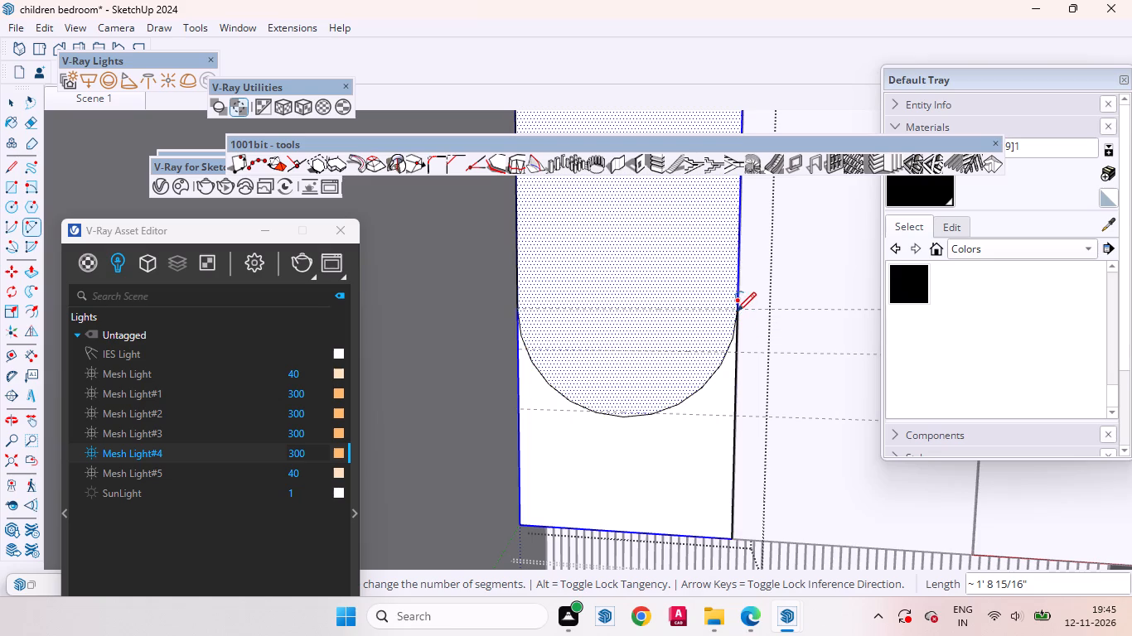
{"action": "key", "text": "space"}
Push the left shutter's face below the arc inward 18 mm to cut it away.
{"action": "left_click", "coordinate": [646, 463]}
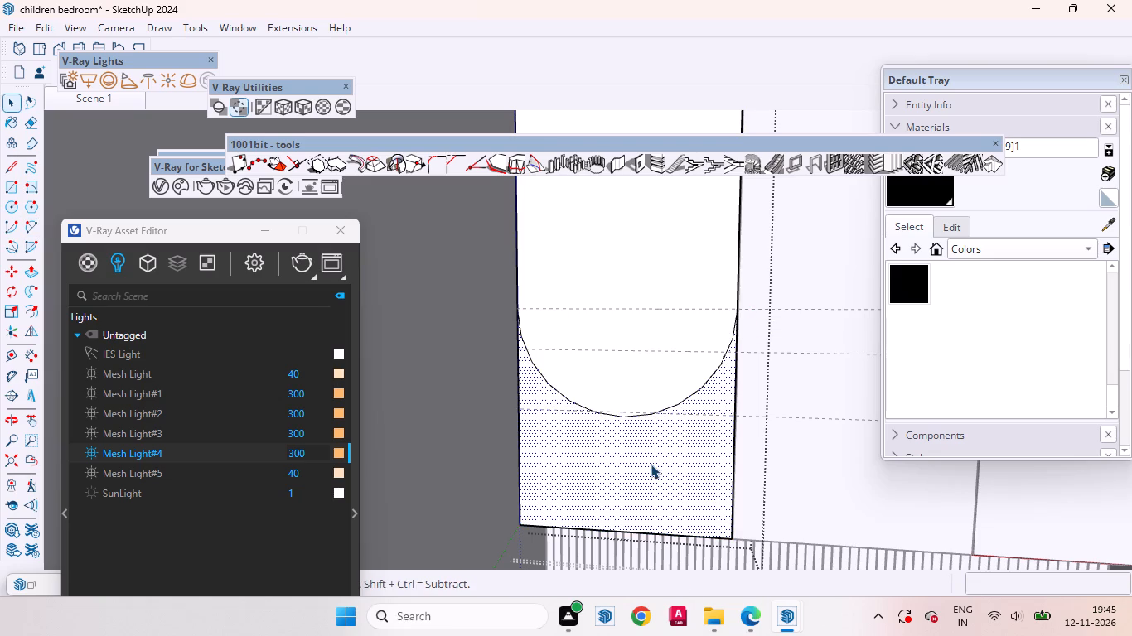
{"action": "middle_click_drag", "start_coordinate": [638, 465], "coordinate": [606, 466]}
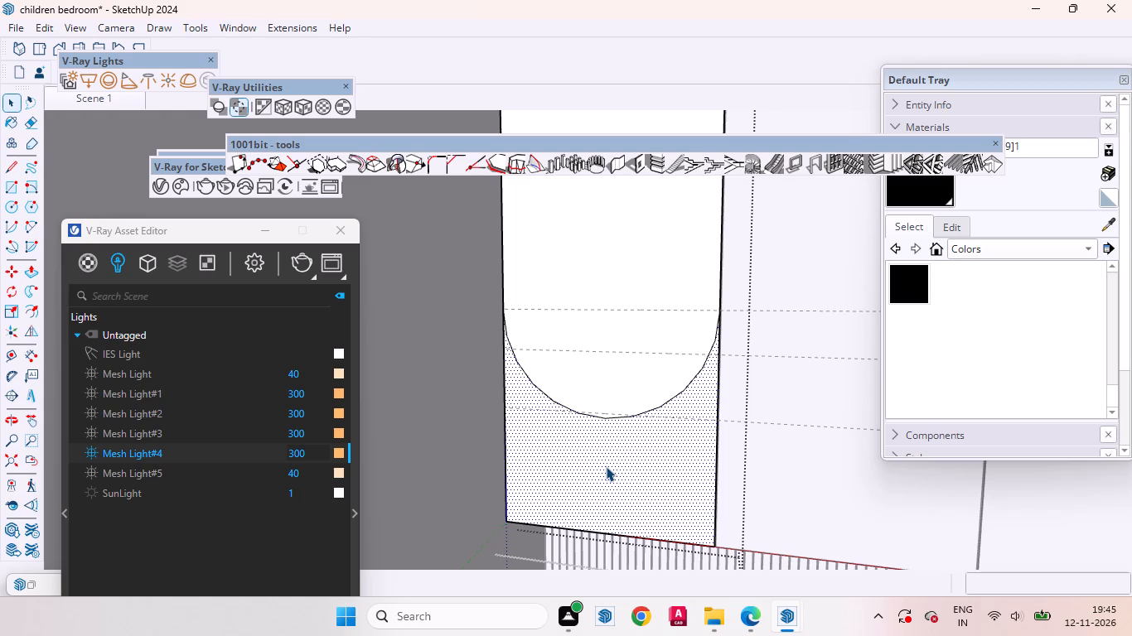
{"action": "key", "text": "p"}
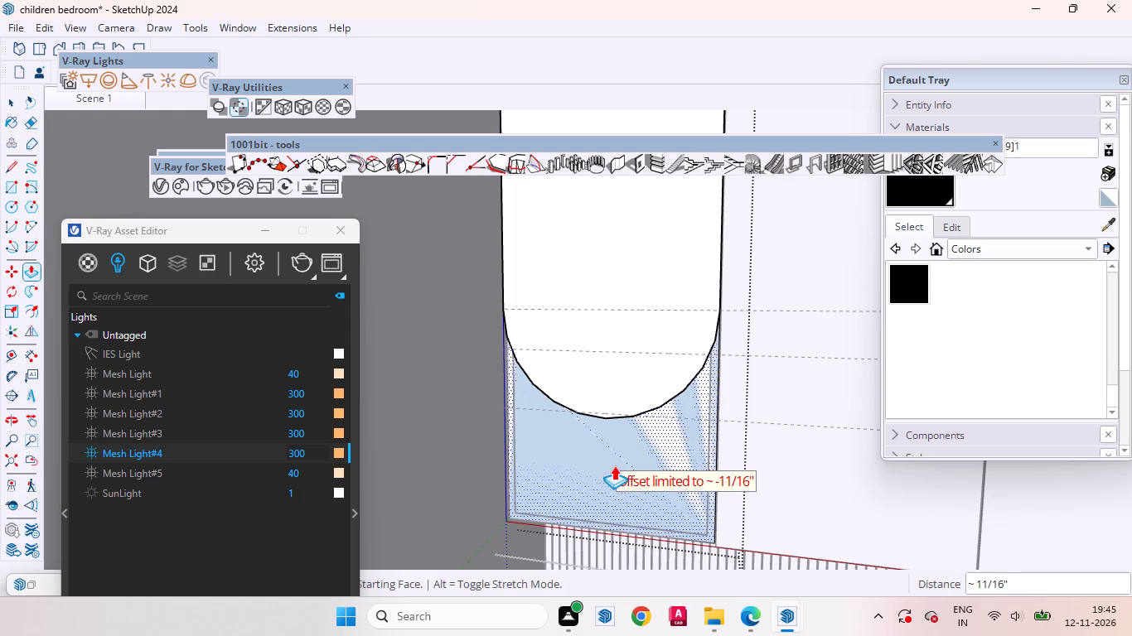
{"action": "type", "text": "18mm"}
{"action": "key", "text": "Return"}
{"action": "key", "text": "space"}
Close the left shutter group and examine the cut-out's curved edge where it meets the middle shutter.
{"action": "scroll", "coordinate": [591, 427], "scroll_direction": "down", "scroll_amount": 1}
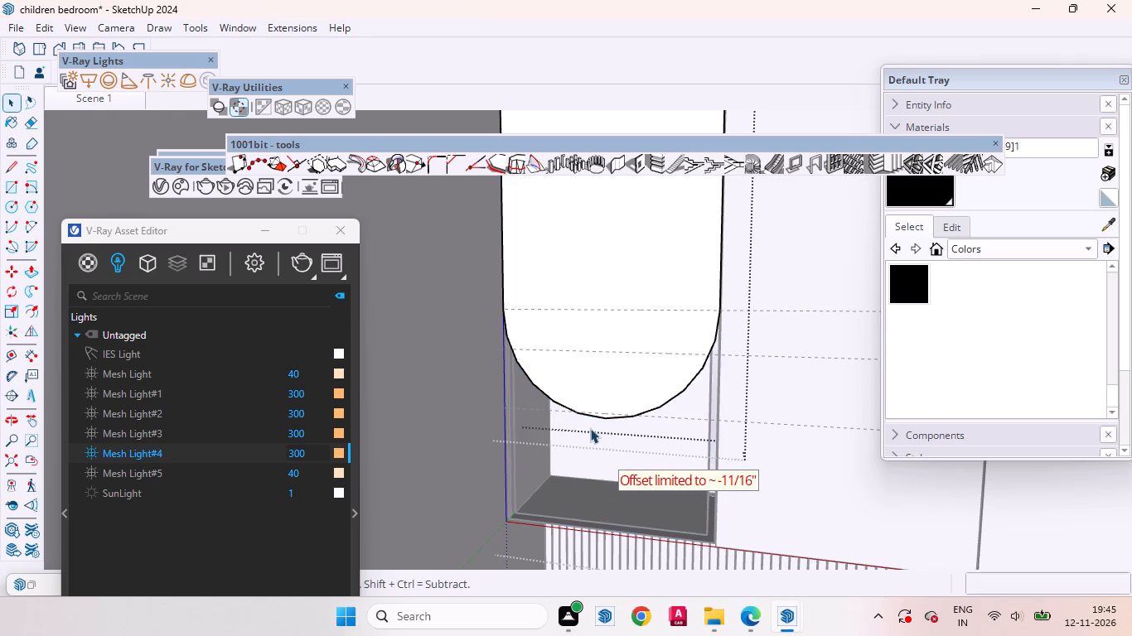
{"action": "scroll", "coordinate": [590, 428], "scroll_direction": "down", "scroll_amount": 5}
{"action": "scroll", "coordinate": [609, 460], "scroll_direction": "up", "scroll_amount": 1}
{"action": "scroll", "coordinate": [644, 482], "scroll_direction": "down", "scroll_amount": 8}
{"action": "left_click", "coordinate": [684, 264]}
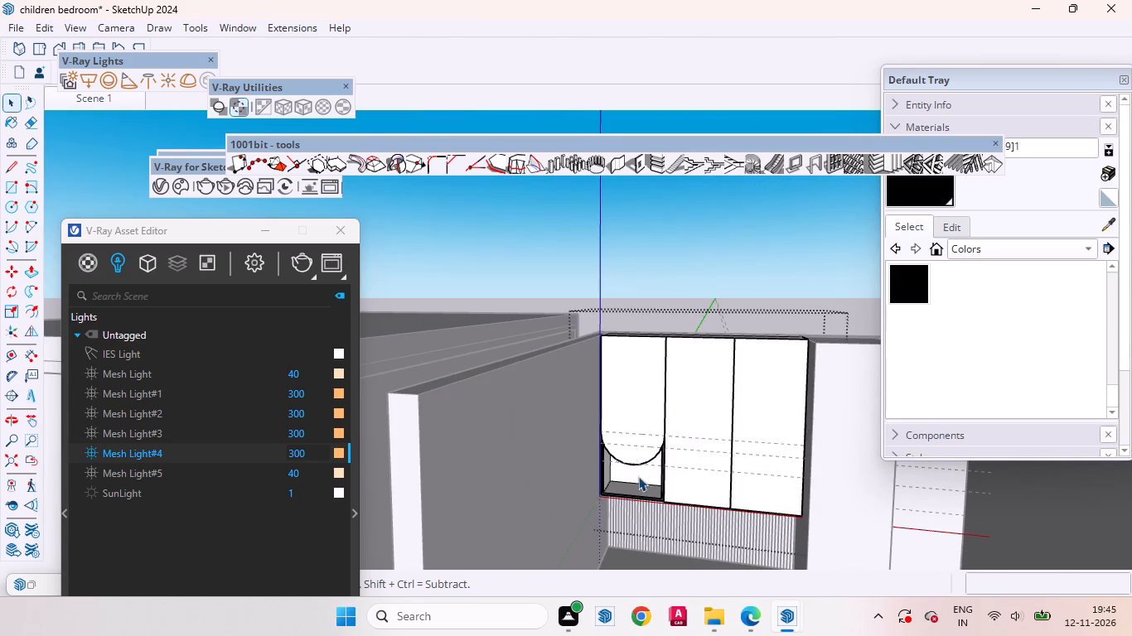
{"action": "scroll", "coordinate": [638, 476], "scroll_direction": "up", "scroll_amount": 10}
{"action": "scroll", "coordinate": [680, 423], "scroll_direction": "down", "scroll_amount": 4}
{"action": "middle_click_drag", "start_coordinate": [609, 465], "coordinate": [567, 323]}
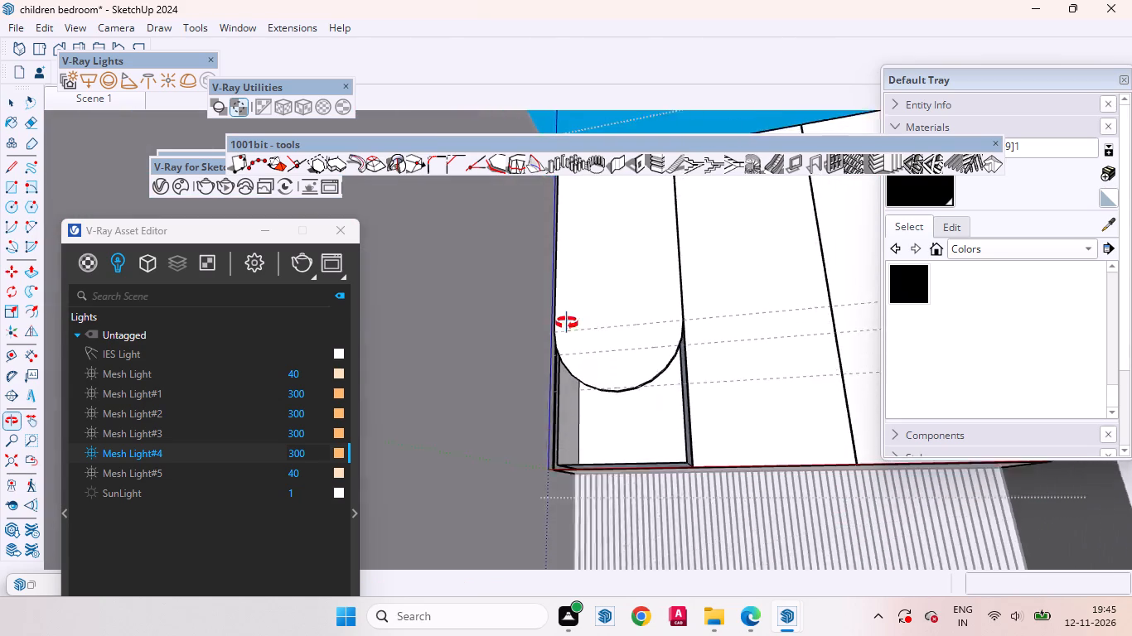
{"action": "middle_click_drag", "start_coordinate": [567, 323], "coordinate": [507, 311]}
{"action": "scroll", "coordinate": [588, 314], "scroll_direction": "up", "scroll_amount": 15}
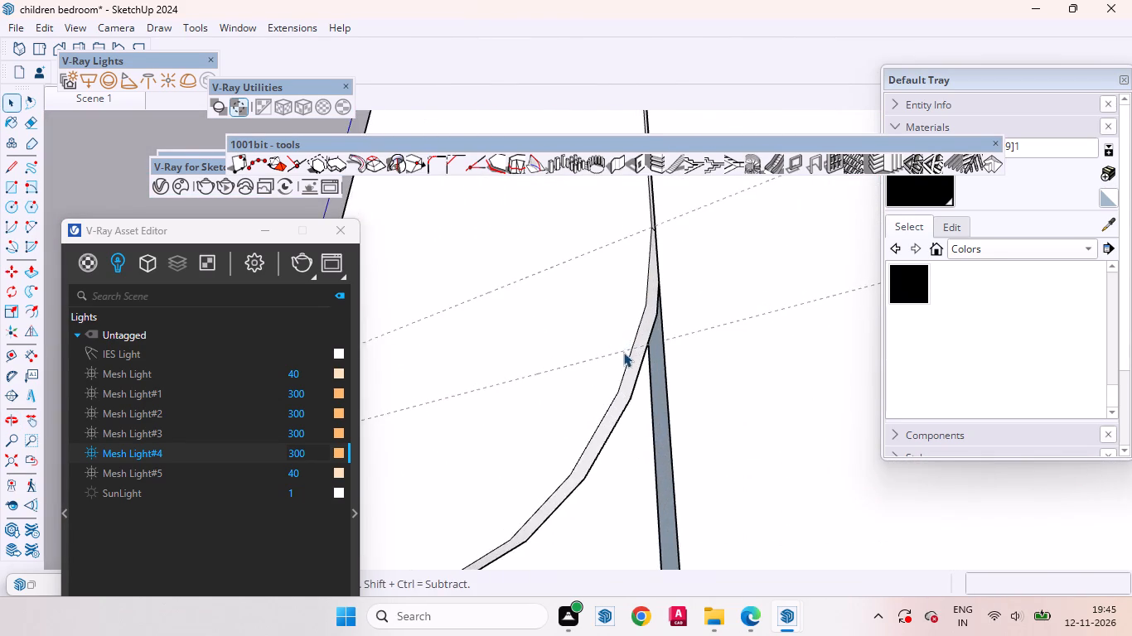
{"action": "middle_click_drag", "start_coordinate": [623, 351], "coordinate": [709, 265]}
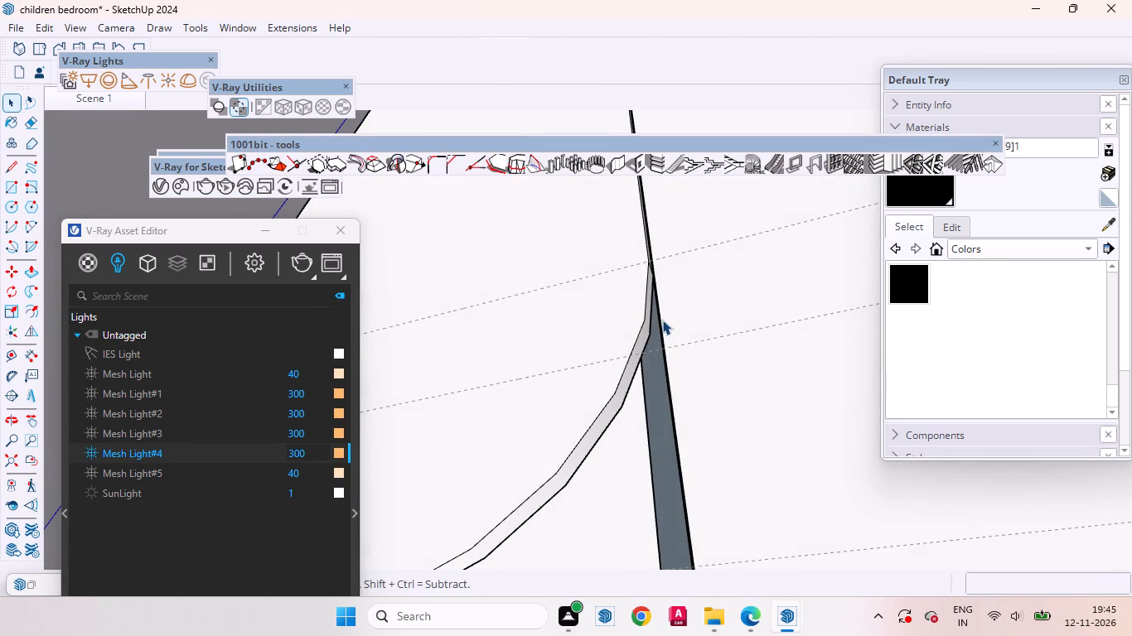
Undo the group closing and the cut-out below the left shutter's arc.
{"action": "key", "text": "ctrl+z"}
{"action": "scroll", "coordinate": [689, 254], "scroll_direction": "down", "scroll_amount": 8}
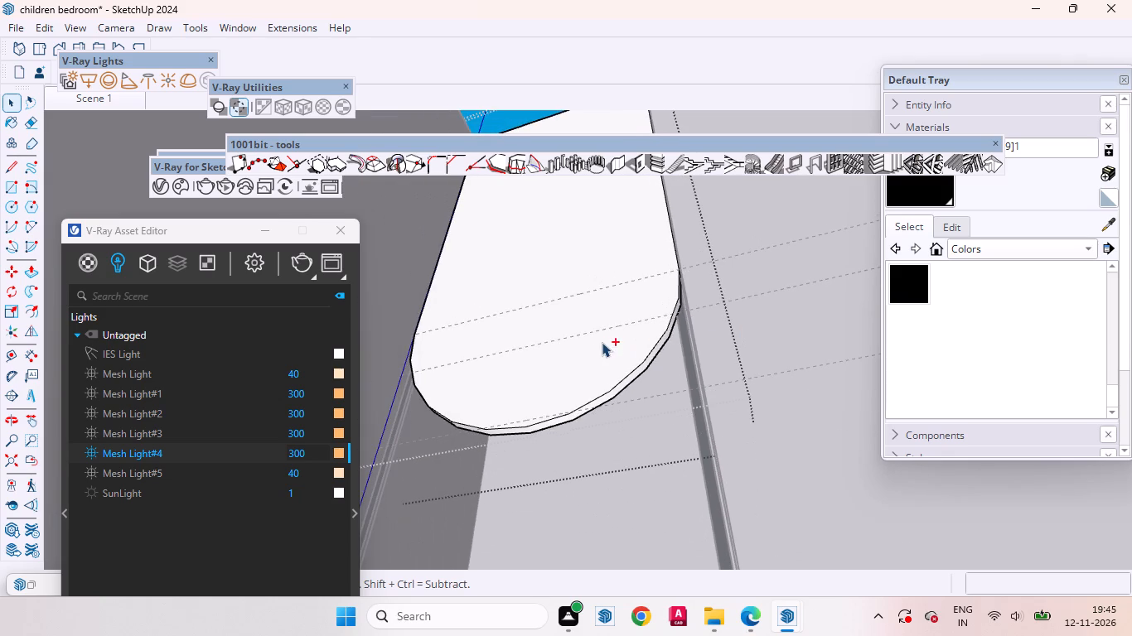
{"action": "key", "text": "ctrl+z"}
Push the left shutter's face below the arc inward through the panel, about 11/16".
{"action": "scroll", "coordinate": [660, 361], "scroll_direction": "up", "scroll_amount": 3}
{"action": "left_click", "coordinate": [663, 425]}
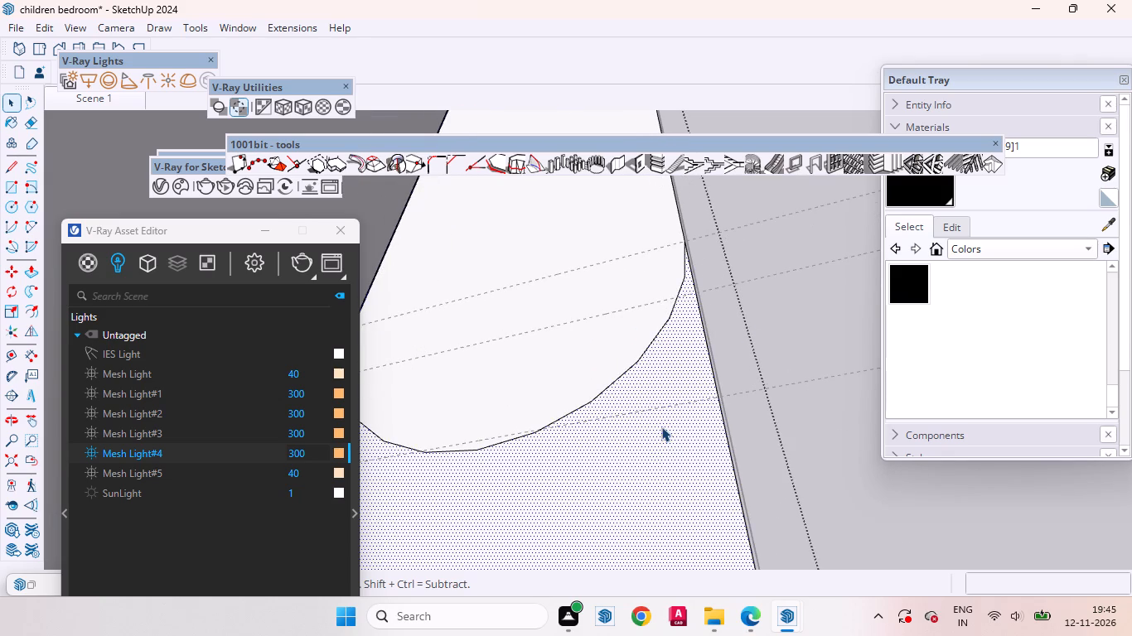
{"action": "key", "text": "p"}
{"action": "left_click", "coordinate": [661, 426]}
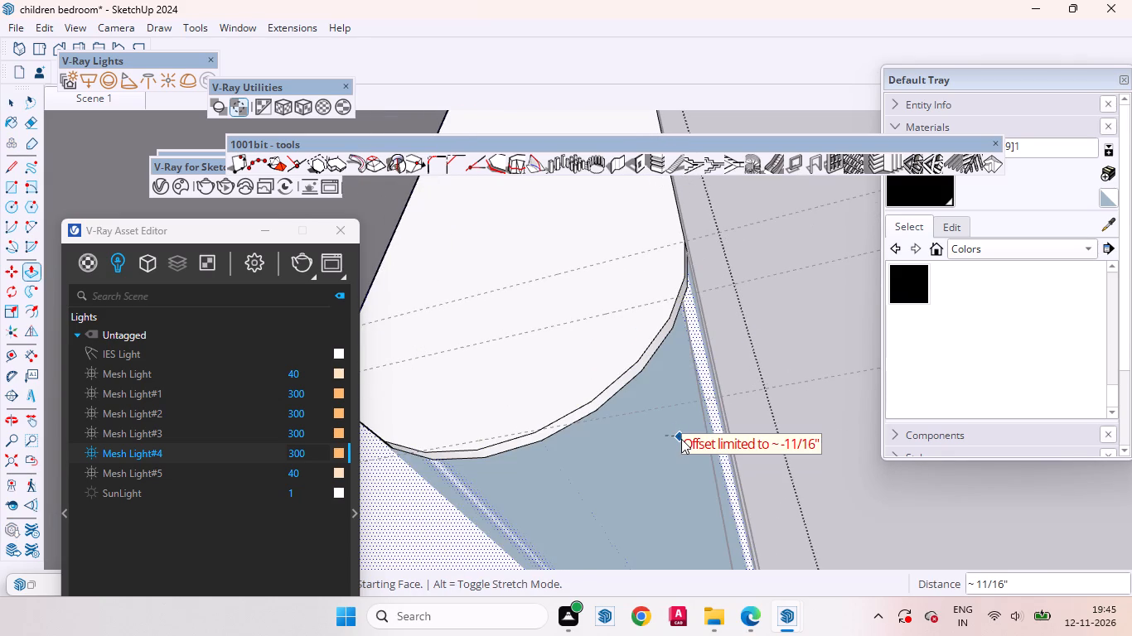
{"action": "left_click", "coordinate": [681, 439]}
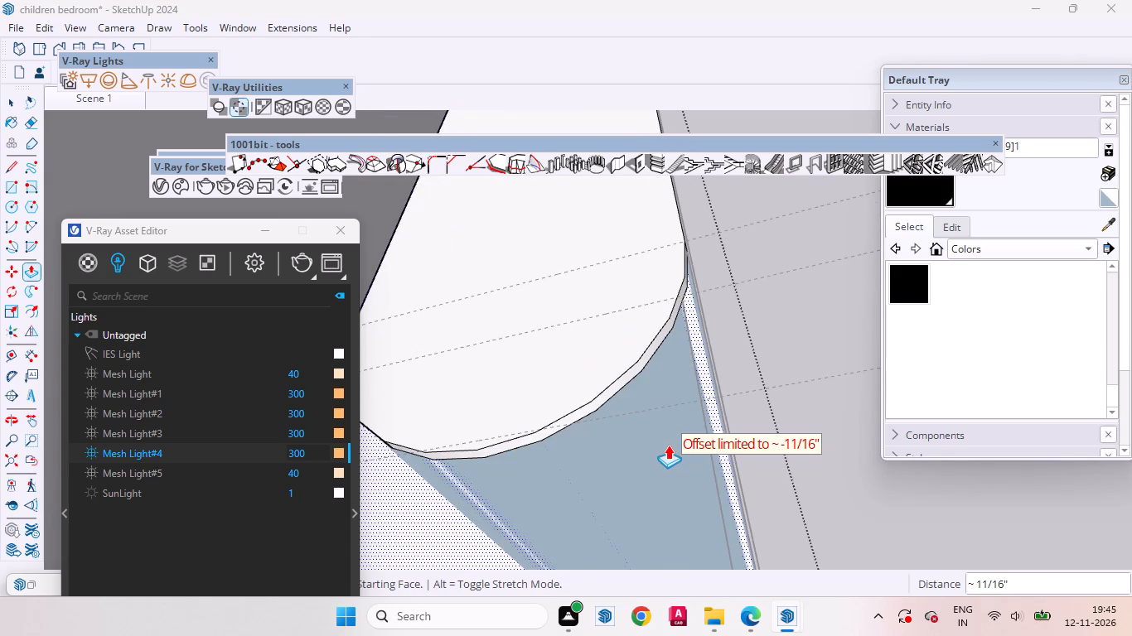
Close the left shutter group and examine the opening cut below its curved lower edge.
{"action": "key", "text": "space"}
{"action": "left_click", "coordinate": [667, 464]}
{"action": "scroll", "coordinate": [738, 489], "scroll_direction": "down", "scroll_amount": 9}
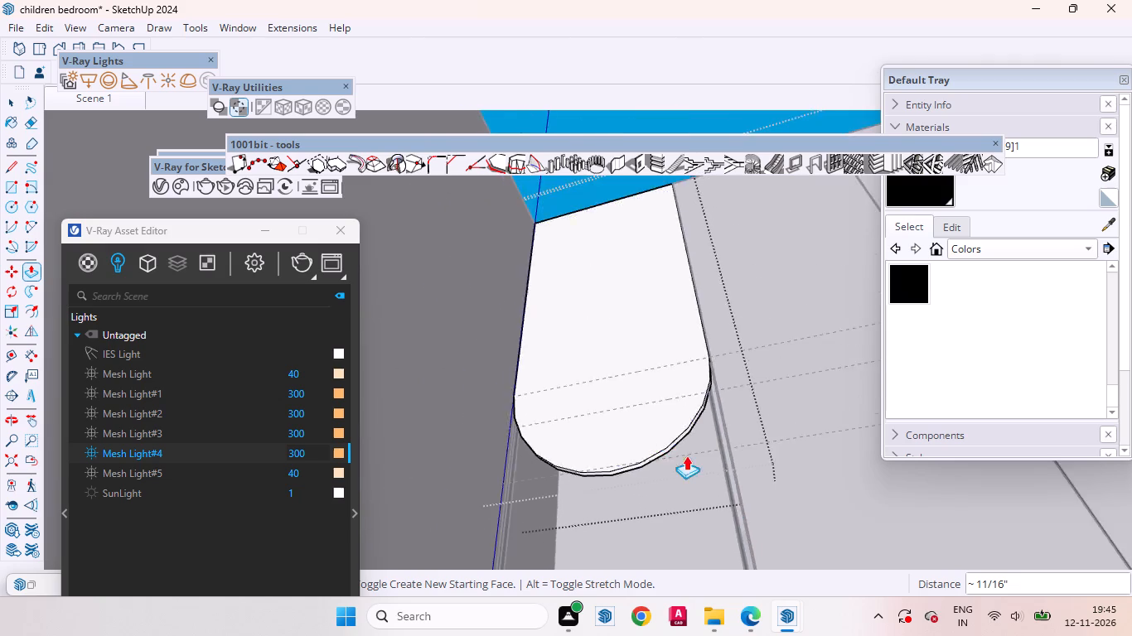
{"action": "scroll", "coordinate": [686, 455], "scroll_direction": "down", "scroll_amount": 9}
{"action": "key", "text": "space"}
{"action": "left_click", "coordinate": [680, 228]}
{"action": "scroll", "coordinate": [675, 480], "scroll_direction": "up", "scroll_amount": 4}
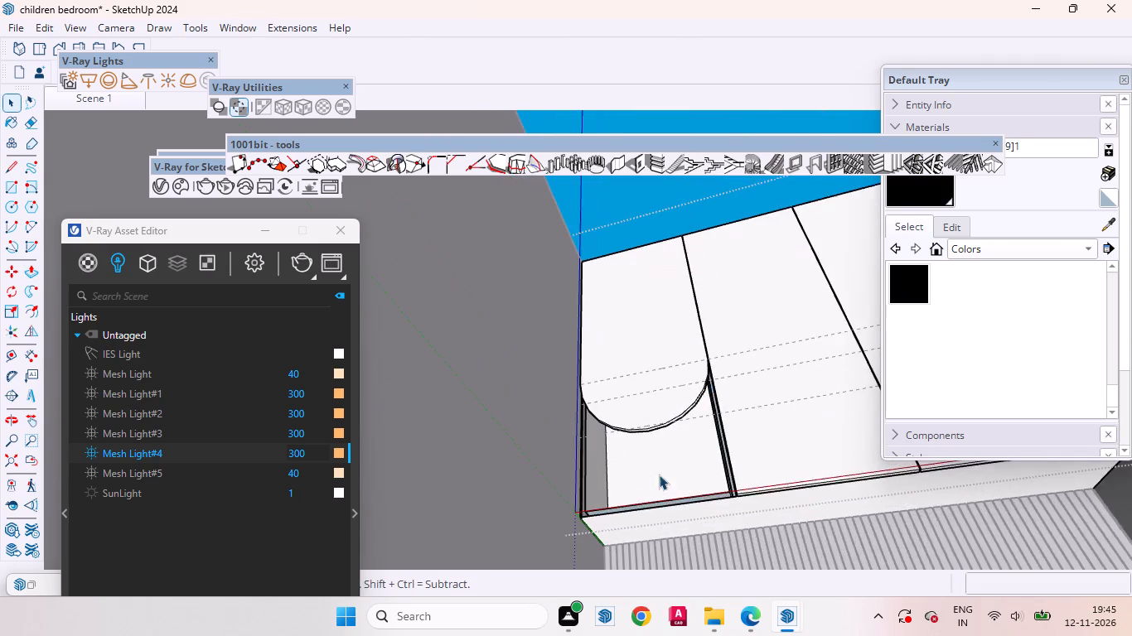
{"action": "scroll", "coordinate": [659, 475], "scroll_direction": "up", "scroll_amount": 3}
{"action": "middle_click_drag", "start_coordinate": [624, 433], "coordinate": [577, 413]}
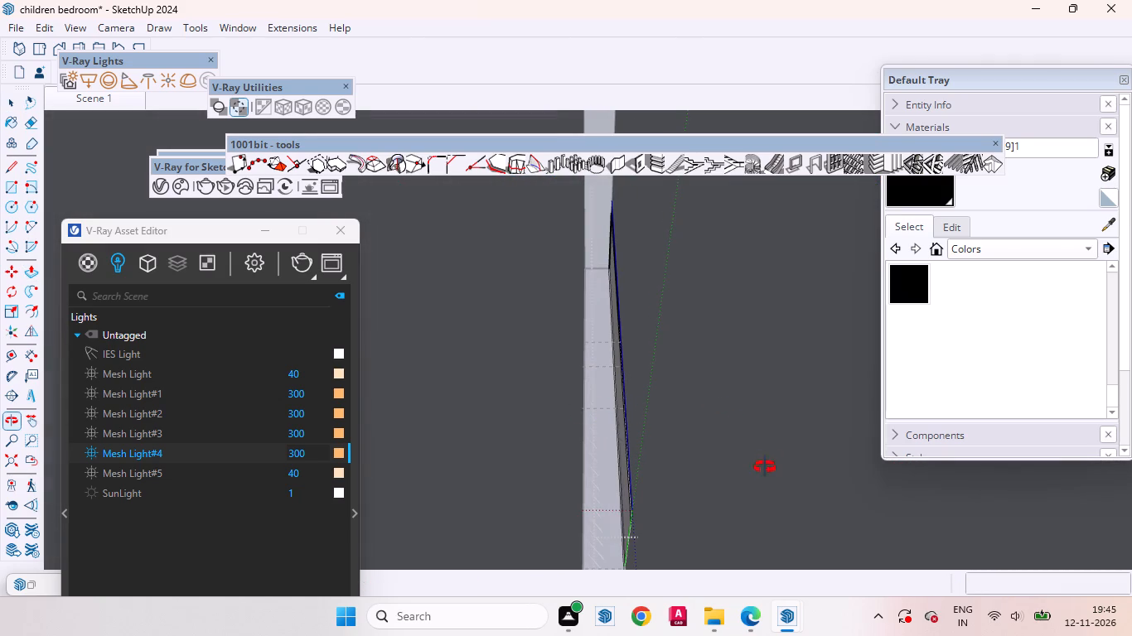
{"action": "scroll", "coordinate": [496, 465], "scroll_direction": "down", "scroll_amount": 11}
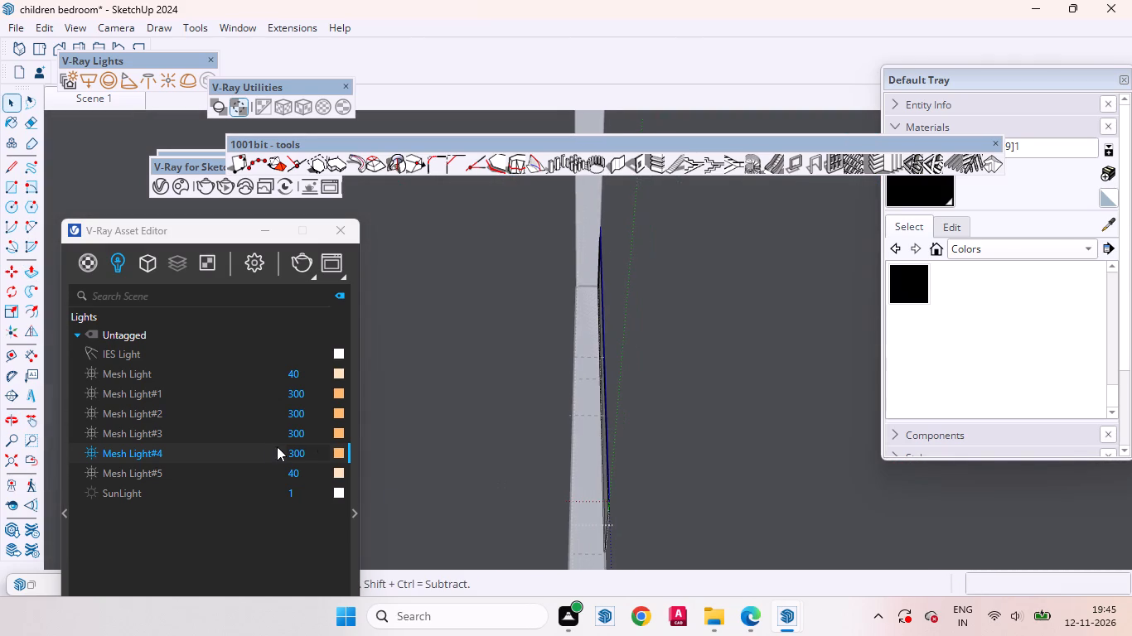
{"action": "scroll", "coordinate": [277, 446], "scroll_direction": "down", "scroll_amount": 4}
Save the wardrobe render from the V-Ray Frame Buffer as a PNG named children bedroom in Documents, and close the frame buffer.
{"action": "left_click", "coordinate": [791, 626]}
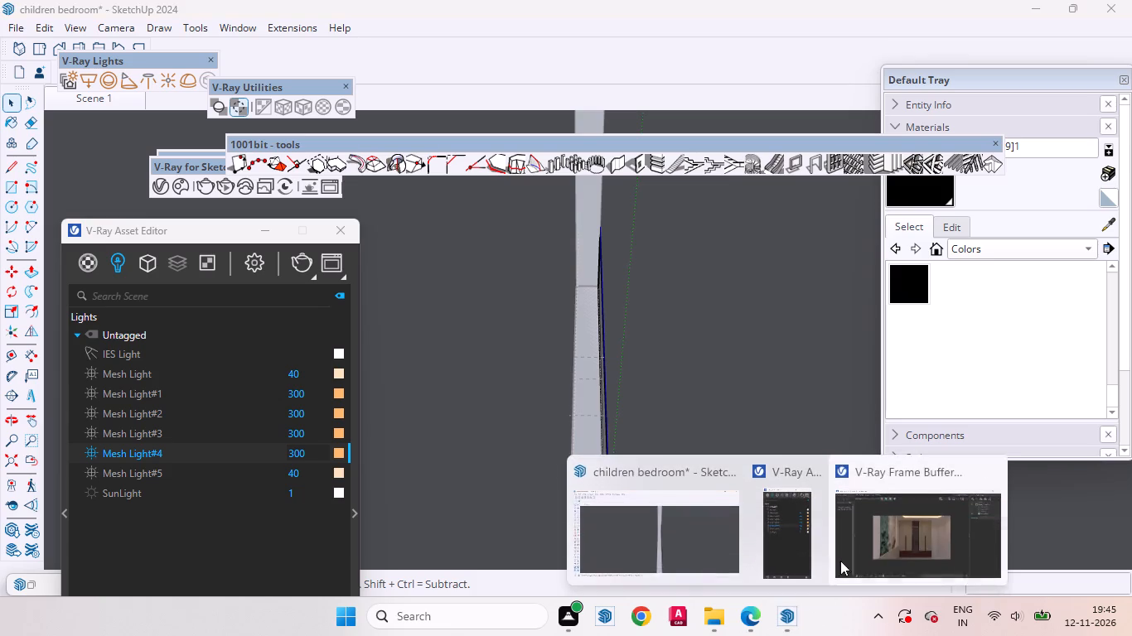
{"action": "left_click", "coordinate": [912, 542]}
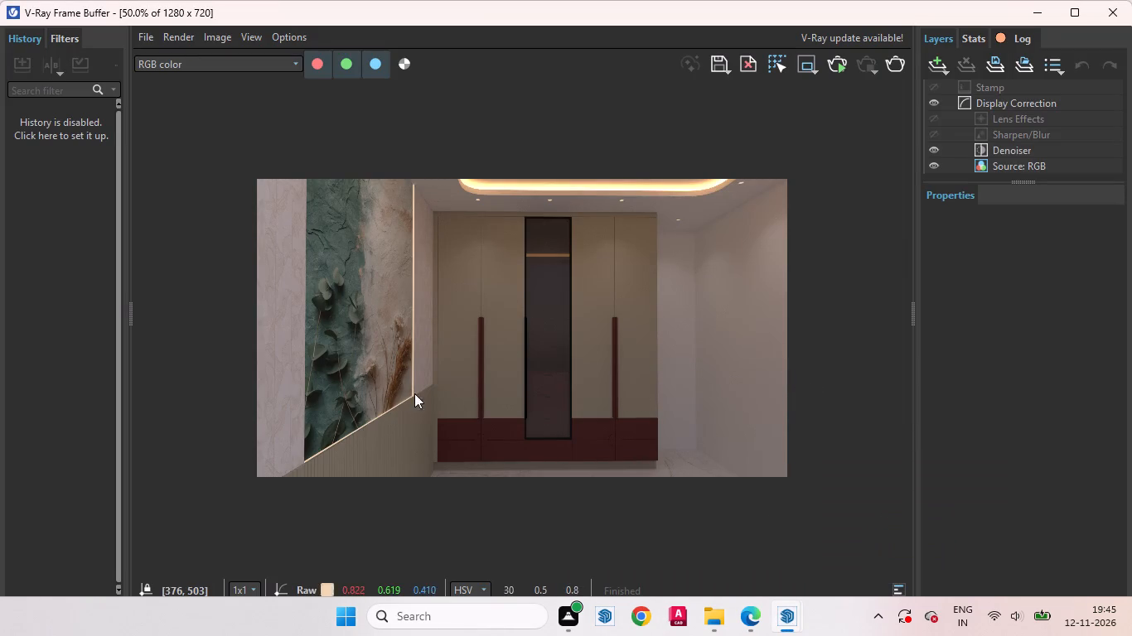
{"action": "scroll", "coordinate": [463, 426], "scroll_direction": "up", "scroll_amount": 2}
{"action": "scroll", "coordinate": [485, 426], "scroll_direction": "down", "scroll_amount": 3}
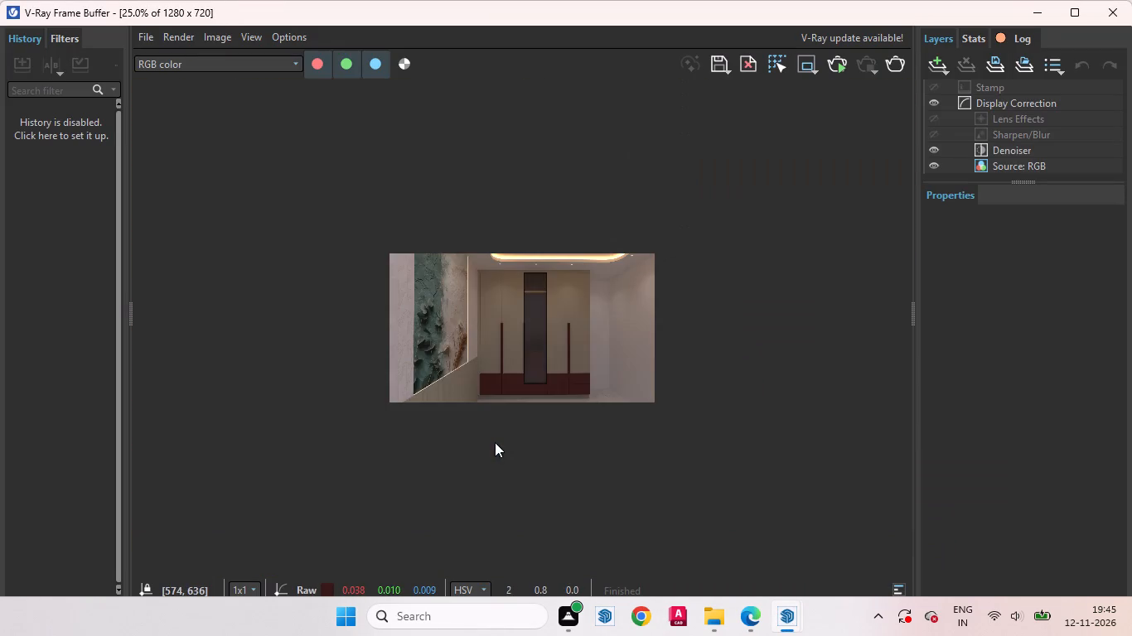
{"action": "scroll", "coordinate": [527, 364], "scroll_direction": "up", "scroll_amount": 1}
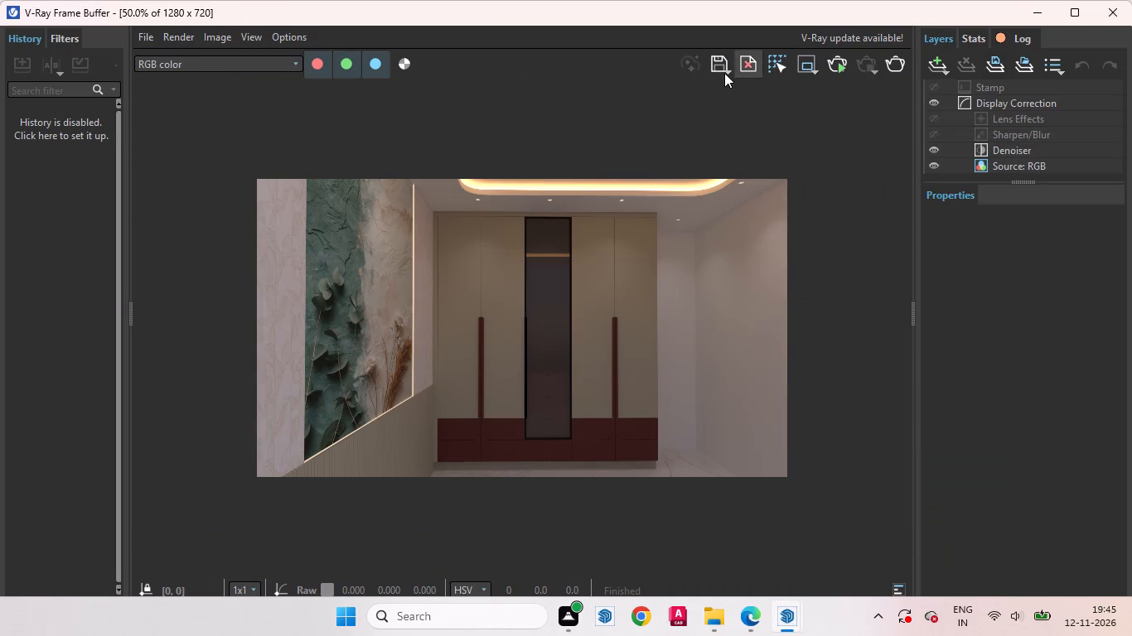
{"action": "left_click", "coordinate": [721, 70]}
{"action": "left_click", "coordinate": [204, 361]}
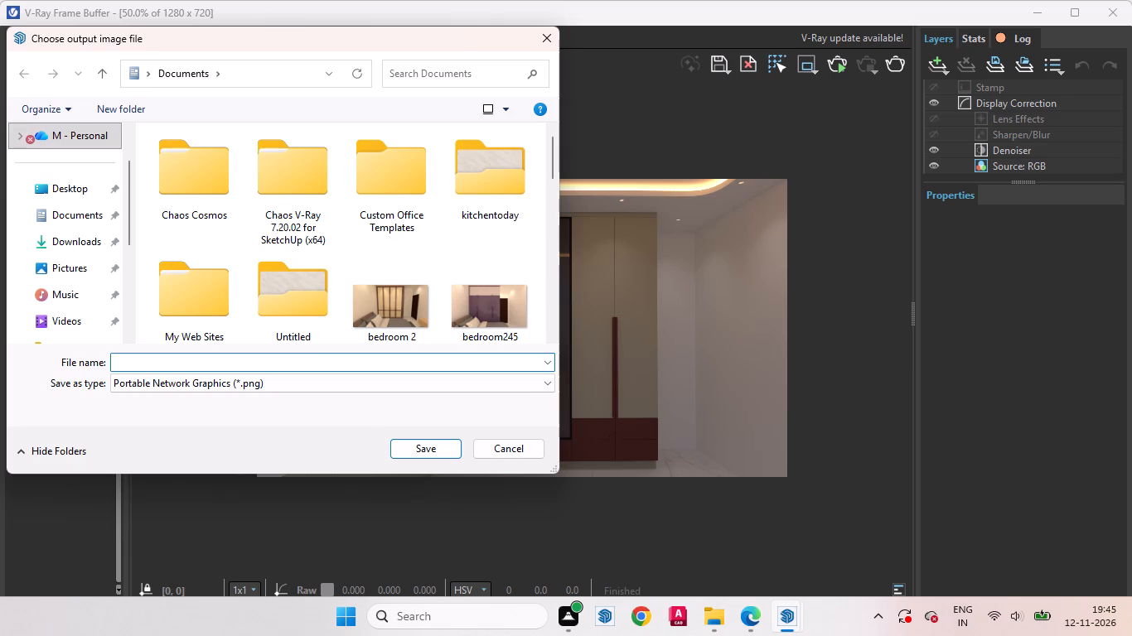
{"action": "type", "text": "children bedr"}
{"action": "type", "text": "oom"}
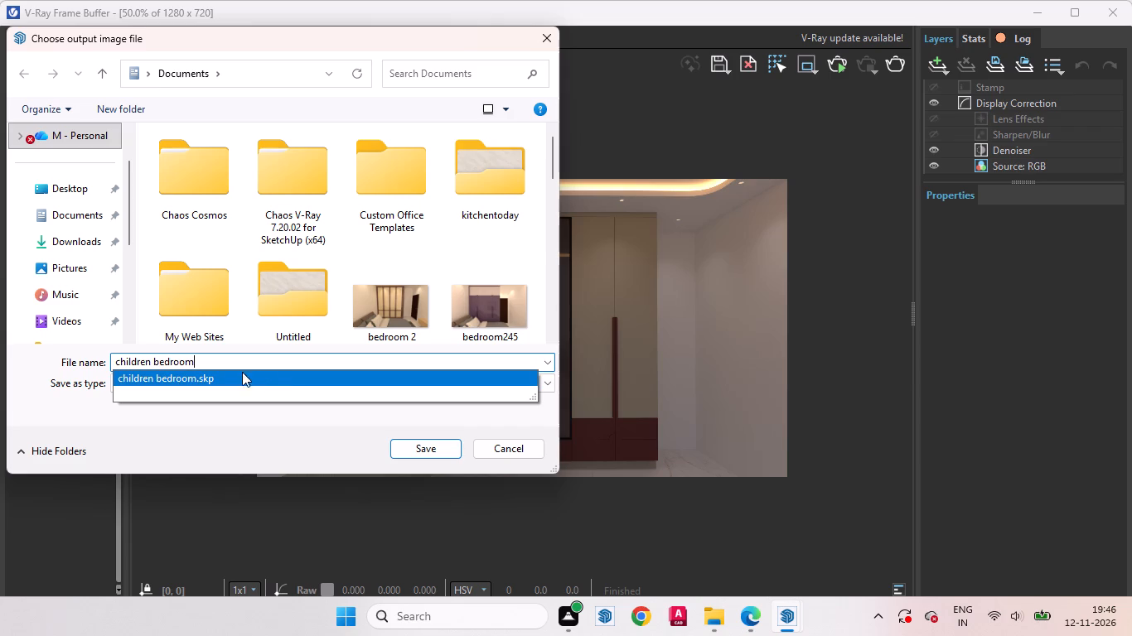
{"action": "left_click", "coordinate": [224, 362]}
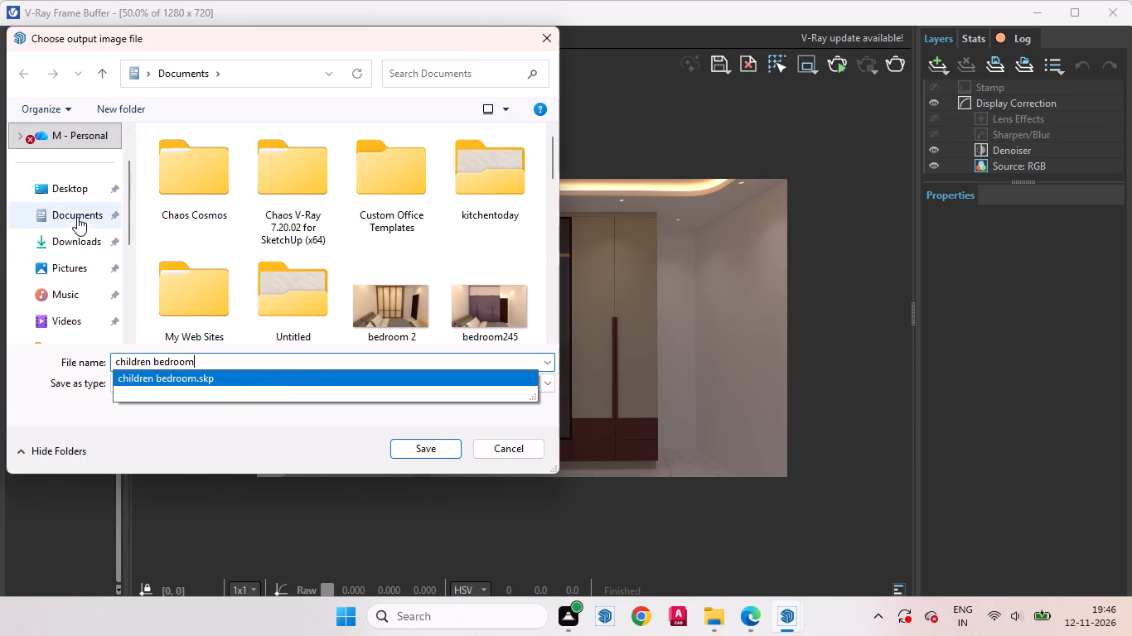
{"action": "left_click", "coordinate": [76, 215]}
{"action": "left_click", "coordinate": [204, 396]}
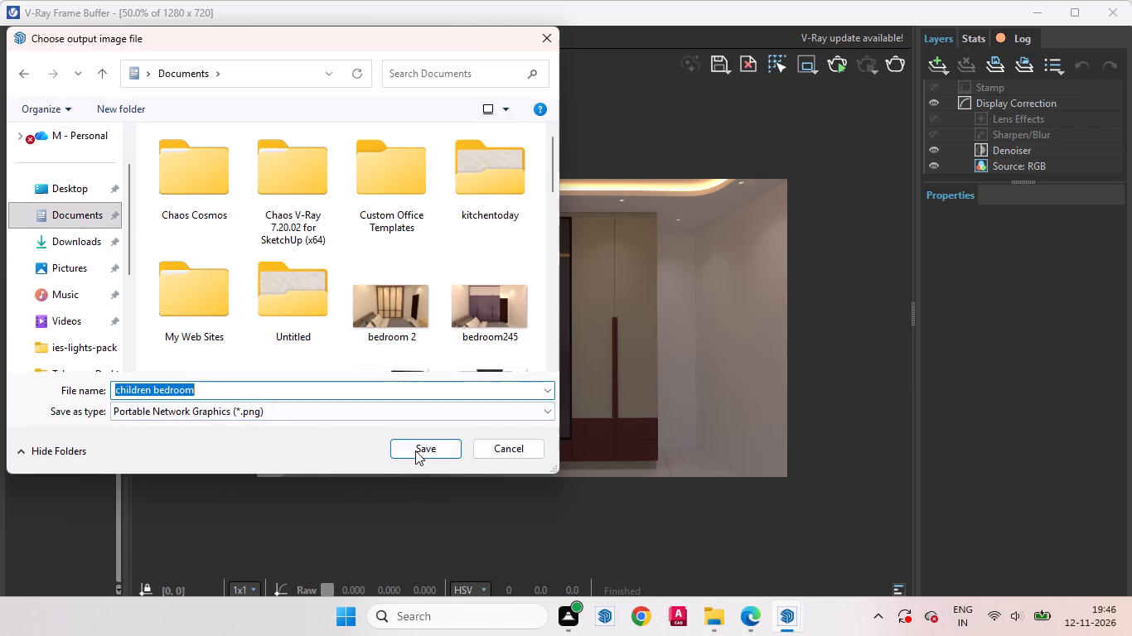
{"action": "left_click", "coordinate": [421, 450]}
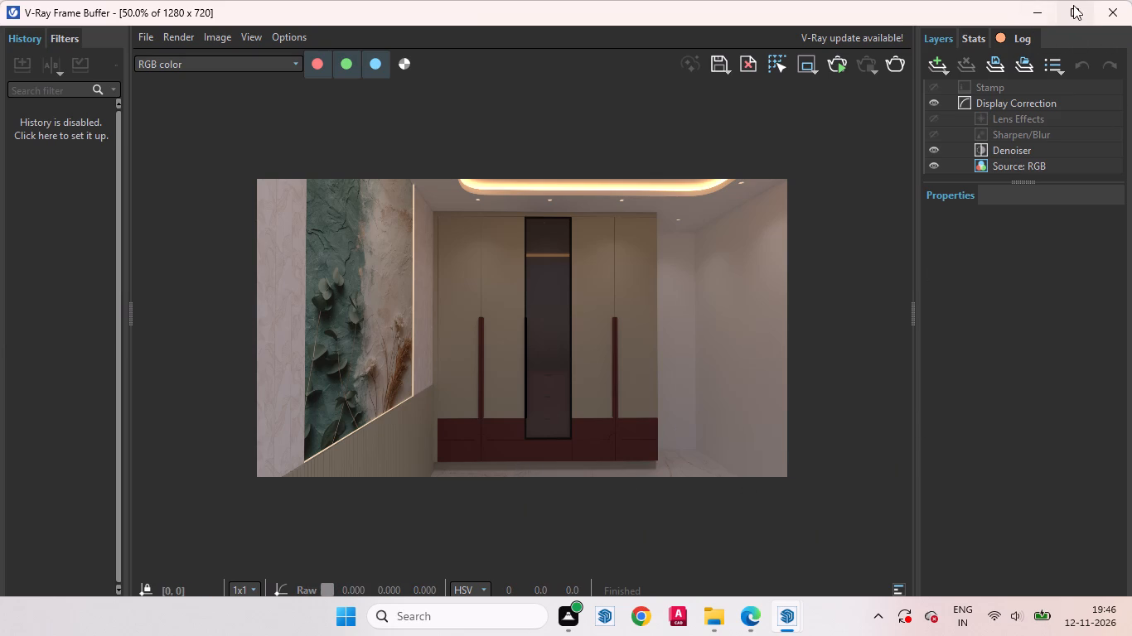
{"action": "left_click", "coordinate": [1113, 6]}
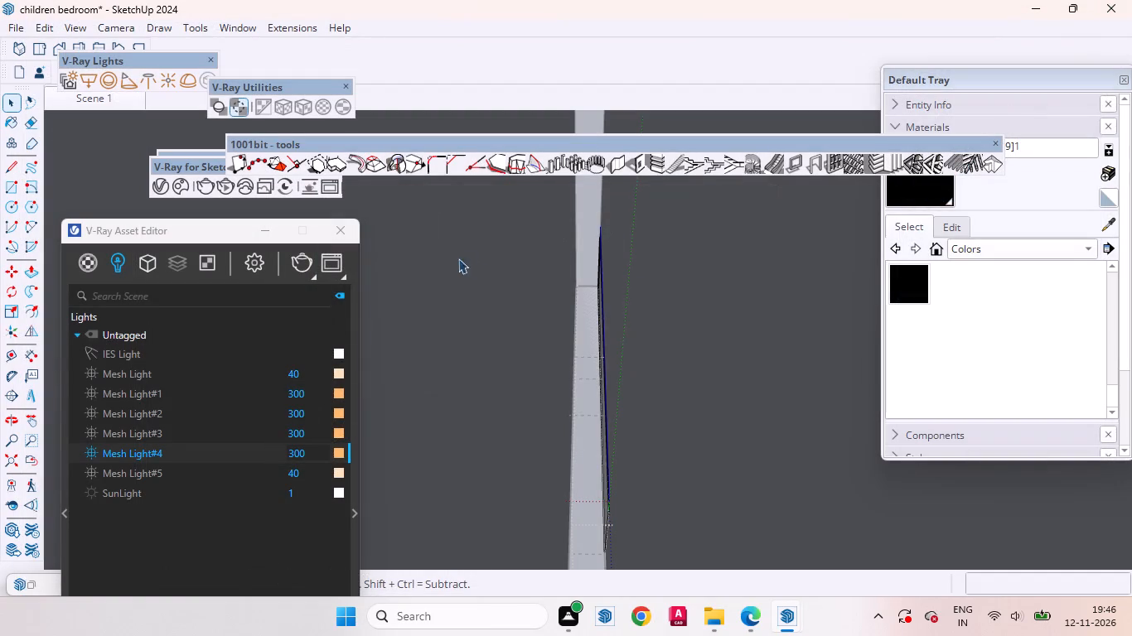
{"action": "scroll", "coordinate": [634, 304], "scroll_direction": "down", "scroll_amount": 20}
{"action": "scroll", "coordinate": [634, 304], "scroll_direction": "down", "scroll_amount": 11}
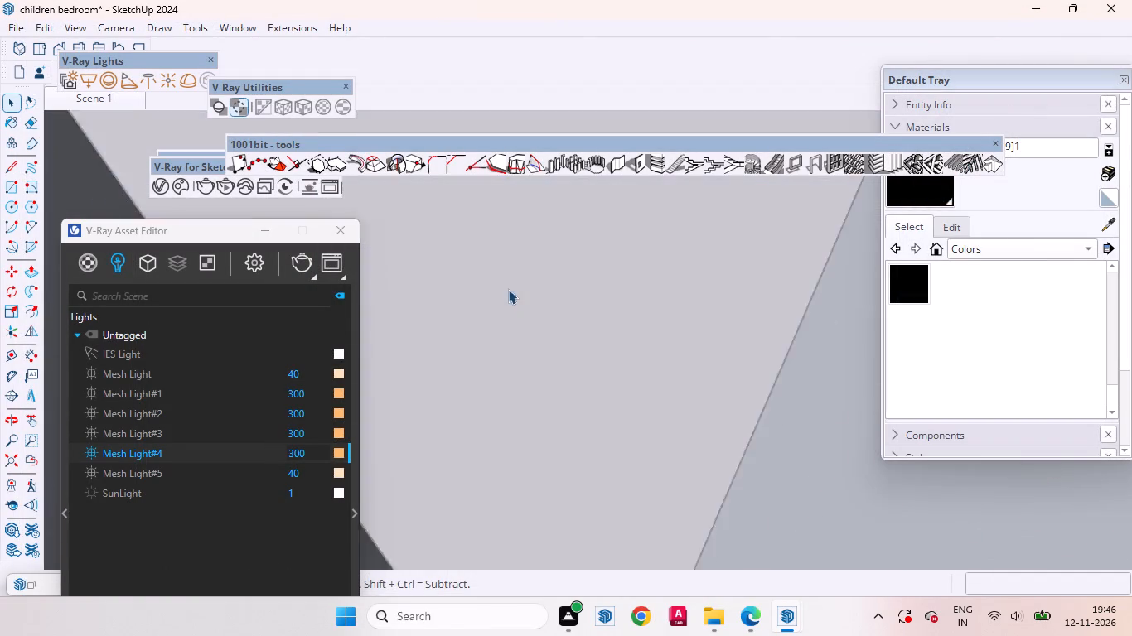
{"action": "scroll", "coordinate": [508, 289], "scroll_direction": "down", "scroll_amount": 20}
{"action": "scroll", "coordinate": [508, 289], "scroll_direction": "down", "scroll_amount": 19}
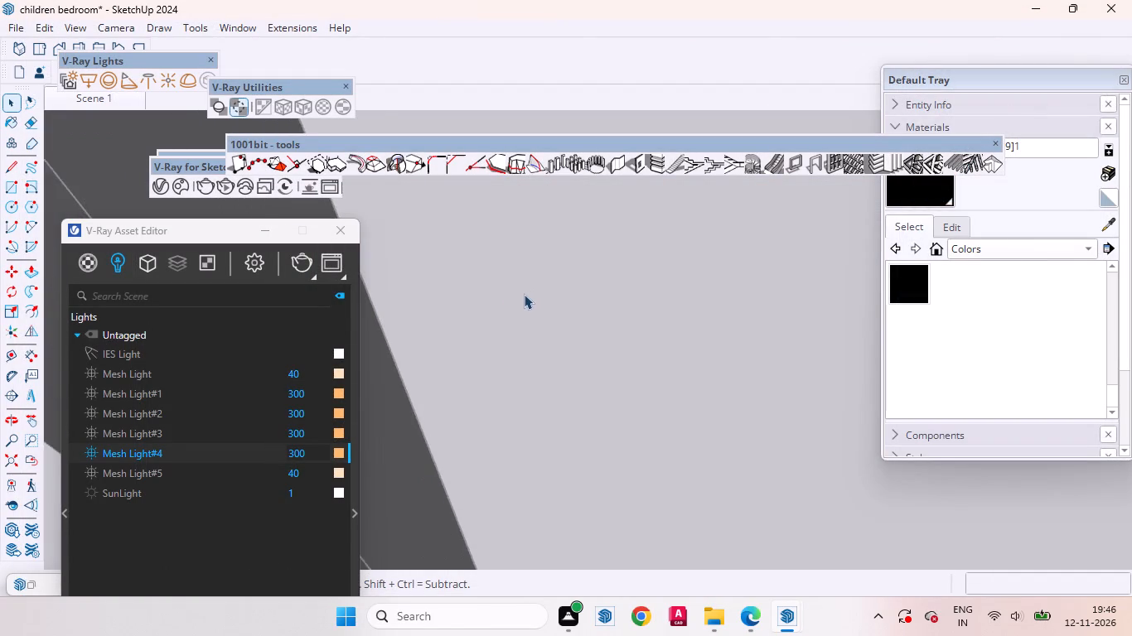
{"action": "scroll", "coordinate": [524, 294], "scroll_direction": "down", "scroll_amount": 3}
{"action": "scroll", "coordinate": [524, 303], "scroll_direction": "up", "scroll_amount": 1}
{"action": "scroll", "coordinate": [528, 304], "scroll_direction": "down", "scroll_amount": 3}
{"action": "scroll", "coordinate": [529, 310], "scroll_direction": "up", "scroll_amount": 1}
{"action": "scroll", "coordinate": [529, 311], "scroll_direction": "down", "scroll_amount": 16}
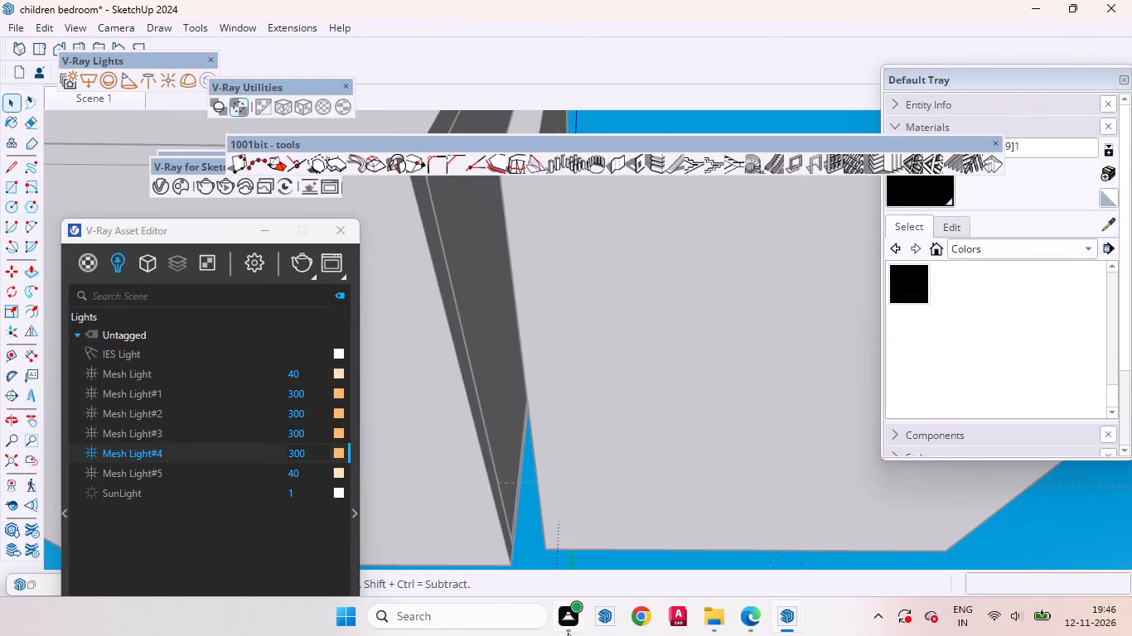
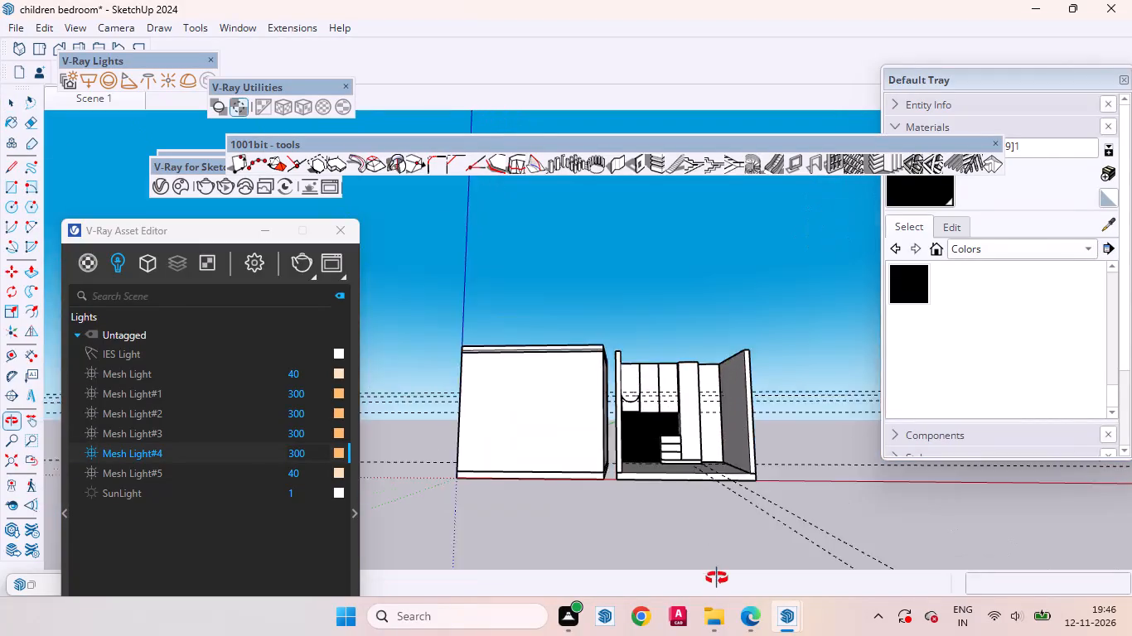
Undo the curved cut-out in the first door of the upper cabinet, including the arc that outlines it.
{"action": "left_click", "coordinate": [714, 282]}
{"action": "scroll", "coordinate": [626, 369], "scroll_direction": "up", "scroll_amount": 3}
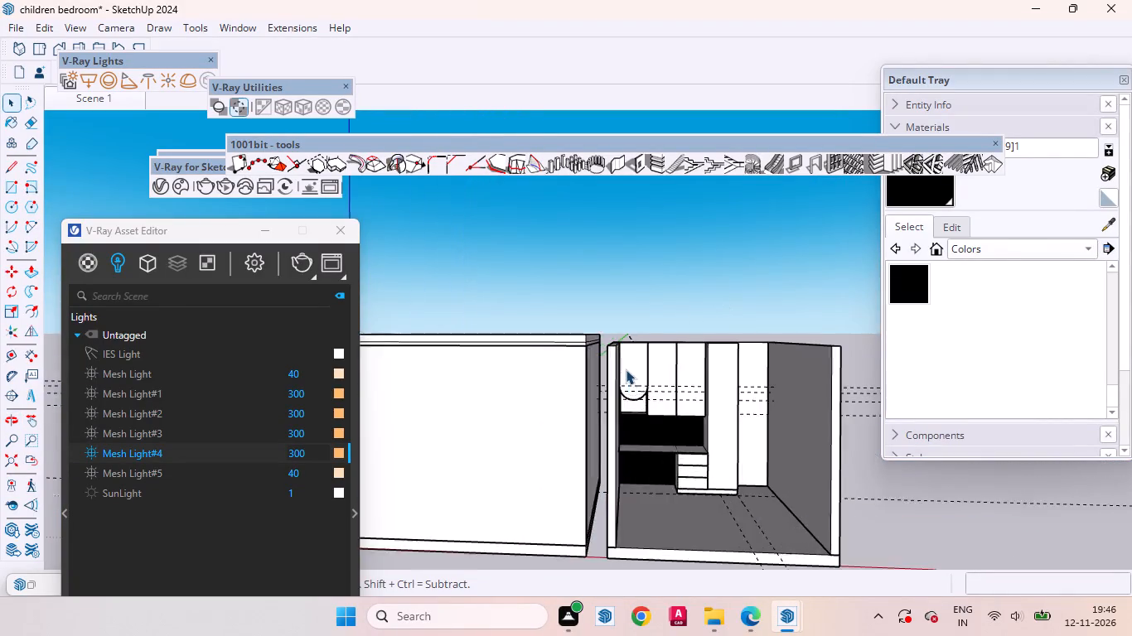
{"action": "scroll", "coordinate": [626, 369], "scroll_direction": "up", "scroll_amount": 10}
{"action": "scroll", "coordinate": [622, 404], "scroll_direction": "down", "scroll_amount": 4}
{"action": "middle_click_drag", "start_coordinate": [670, 415], "coordinate": [579, 363]}
{"action": "scroll", "coordinate": [643, 413], "scroll_direction": "up", "scroll_amount": 12}
{"action": "middle_click_drag", "start_coordinate": [626, 434], "coordinate": [664, 399]}
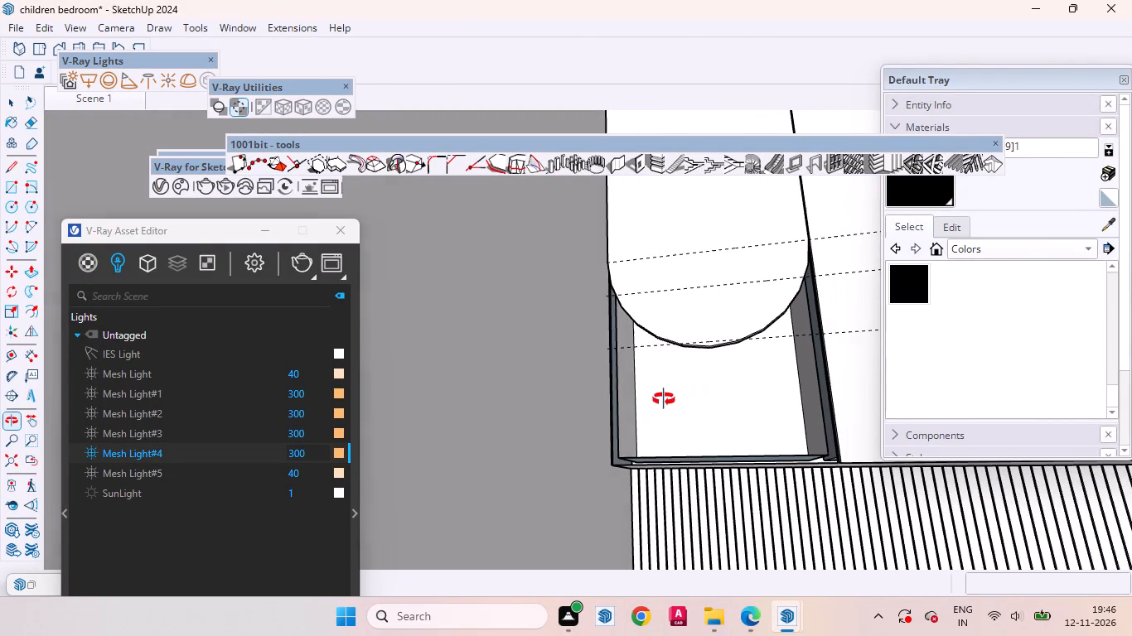
{"action": "middle_click_drag", "start_coordinate": [664, 399], "coordinate": [626, 419]}
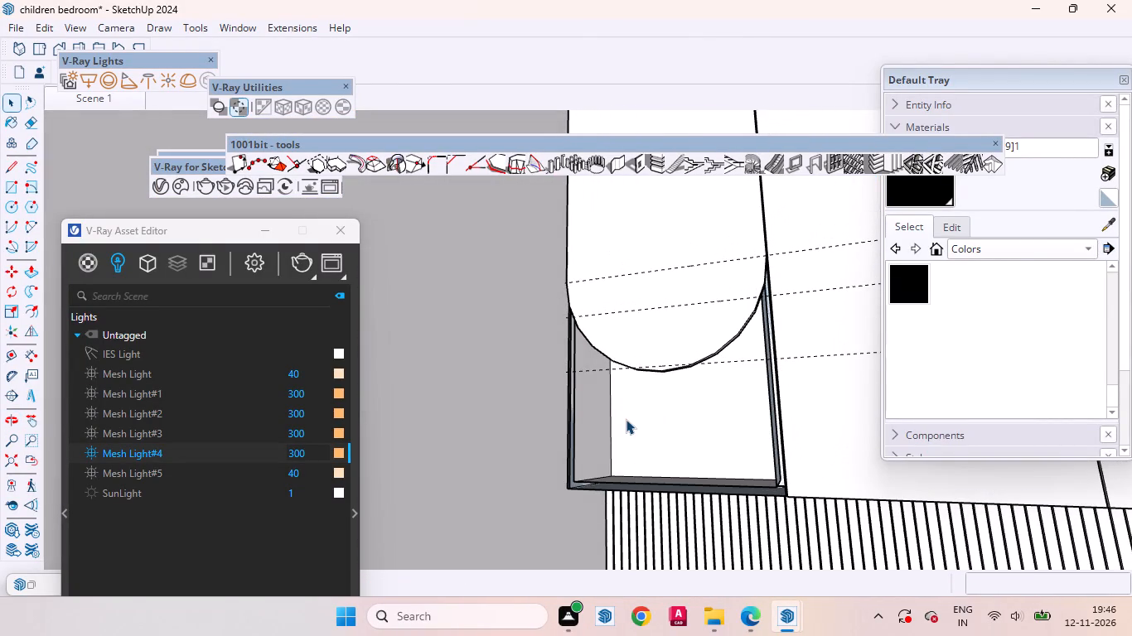
{"action": "key", "text": "ctrl+z"}
{"action": "key", "text": "ctrl+z"}
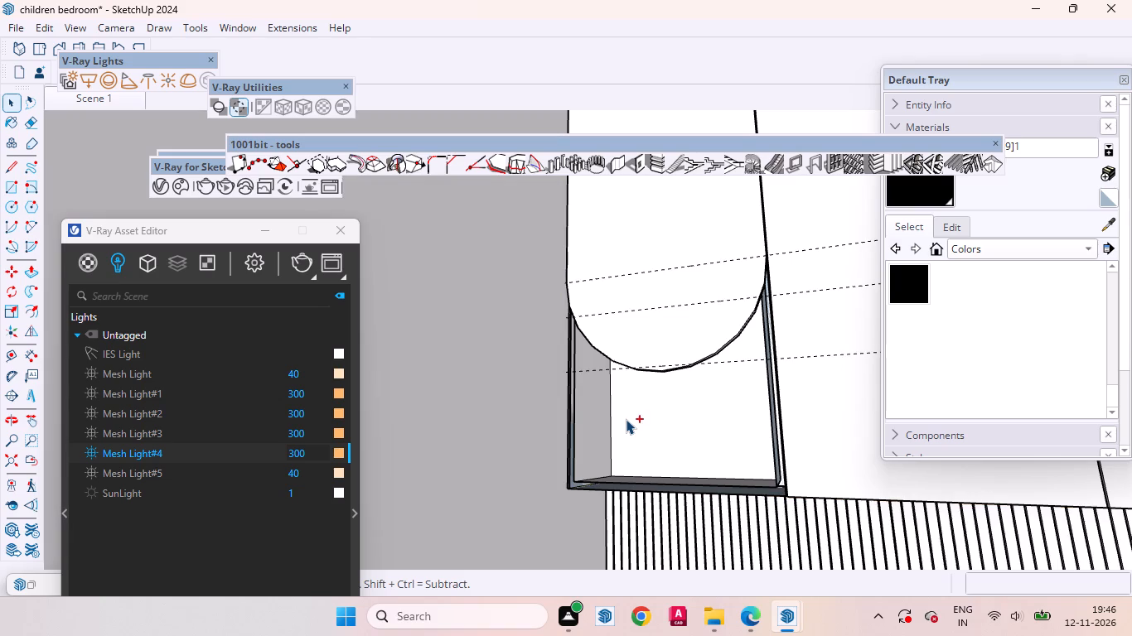
{"action": "key", "text": "ctrl+z"}
{"action": "key", "text": "ctrl+z"}
{"action": "key", "text": "ctrl+z"}
{"action": "scroll", "coordinate": [732, 393], "scroll_direction": "up", "scroll_amount": 2}
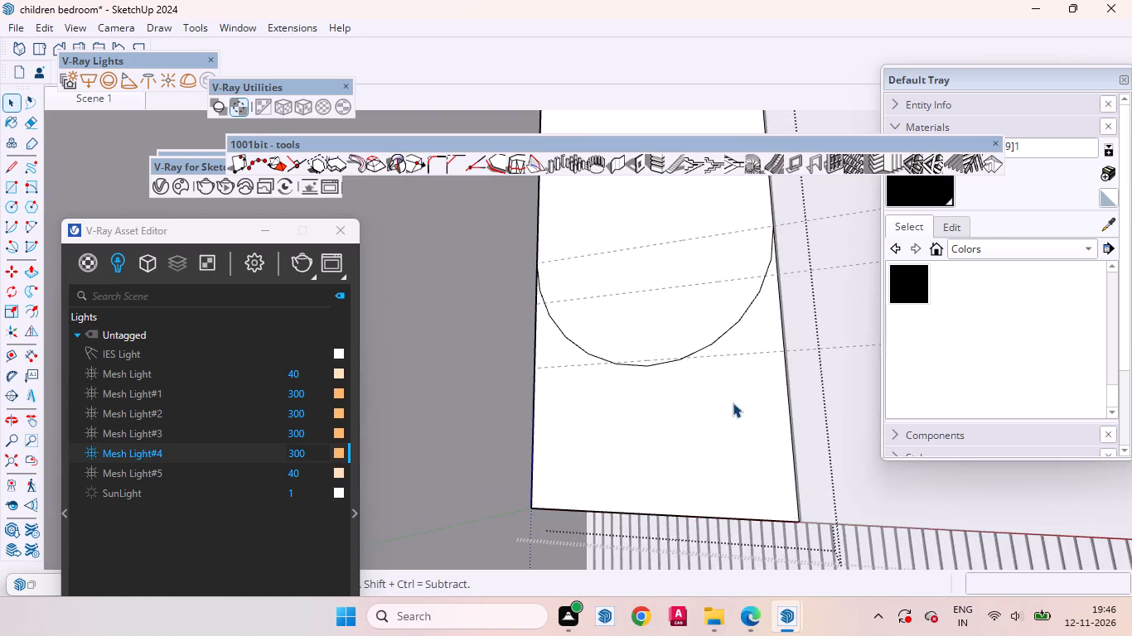
{"action": "middle_click_drag", "start_coordinate": [744, 428], "coordinate": [833, 516]}
{"action": "scroll", "coordinate": [622, 354], "scroll_direction": "up", "scroll_amount": 3}
{"action": "scroll", "coordinate": [605, 390], "scroll_direction": "down", "scroll_amount": 5}
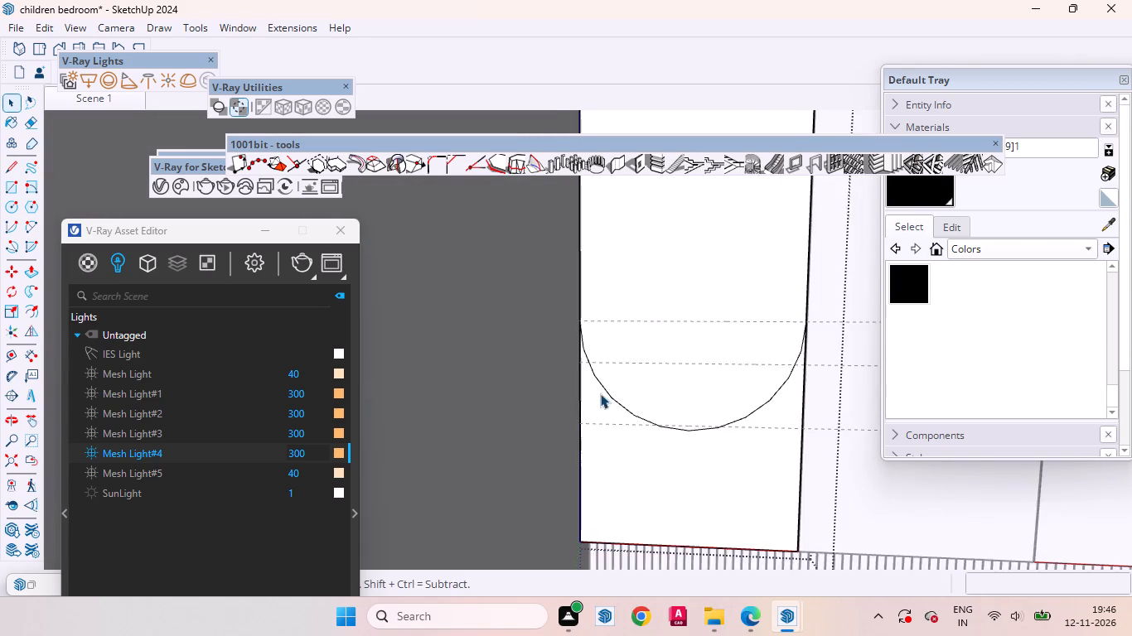
{"action": "scroll", "coordinate": [600, 393], "scroll_direction": "down", "scroll_amount": 2}
{"action": "key", "text": "ctrl+z"}
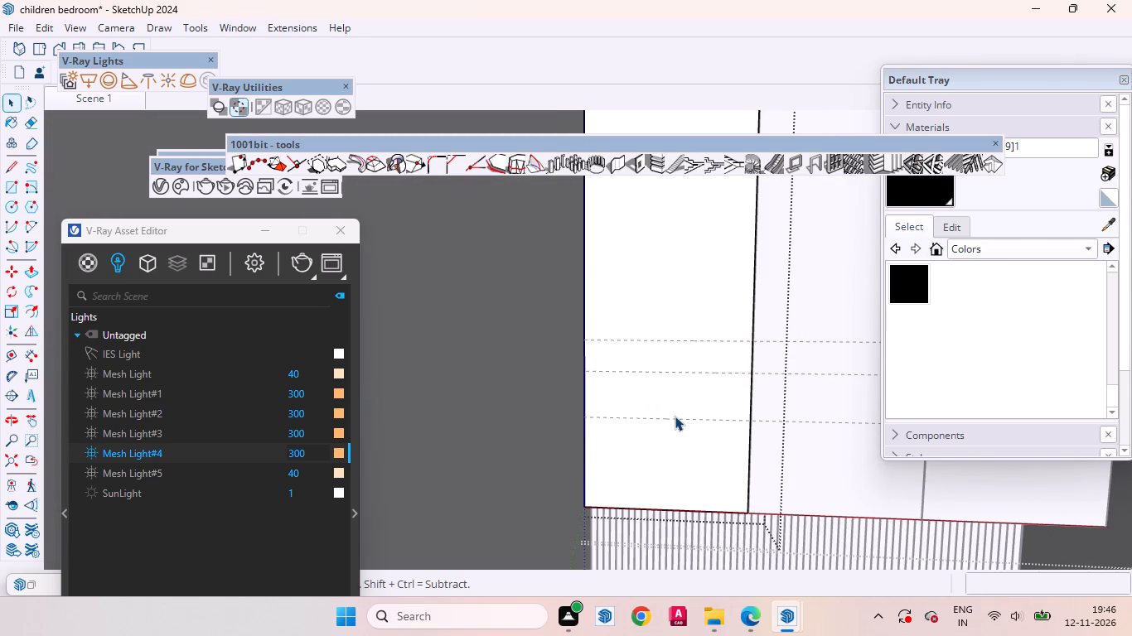
{"action": "scroll", "coordinate": [677, 422], "scroll_direction": "down", "scroll_amount": 8}
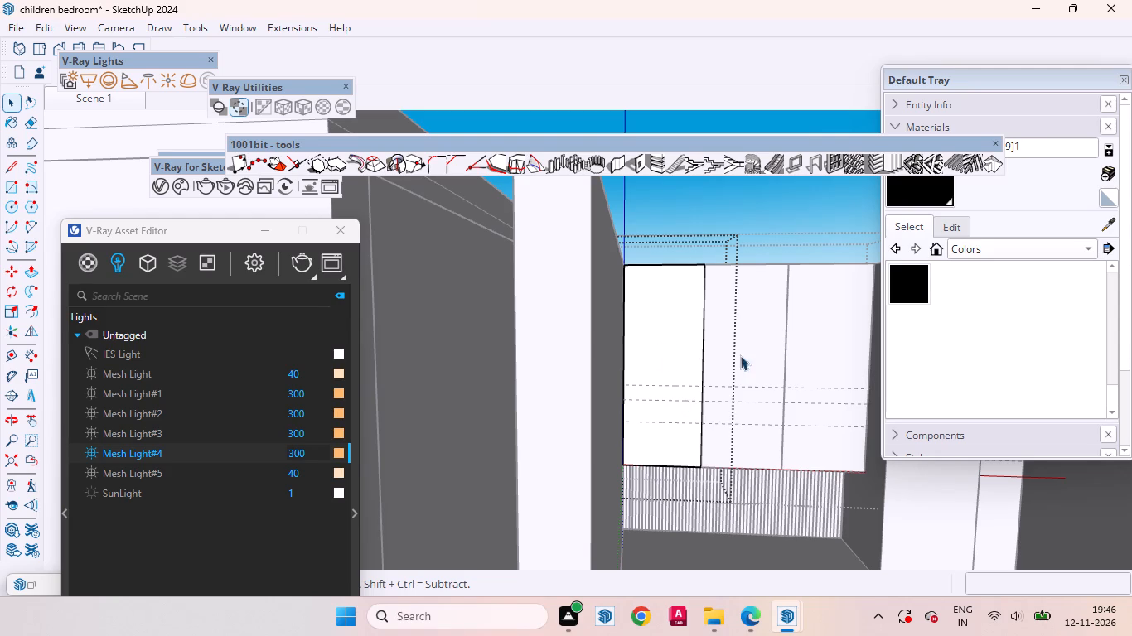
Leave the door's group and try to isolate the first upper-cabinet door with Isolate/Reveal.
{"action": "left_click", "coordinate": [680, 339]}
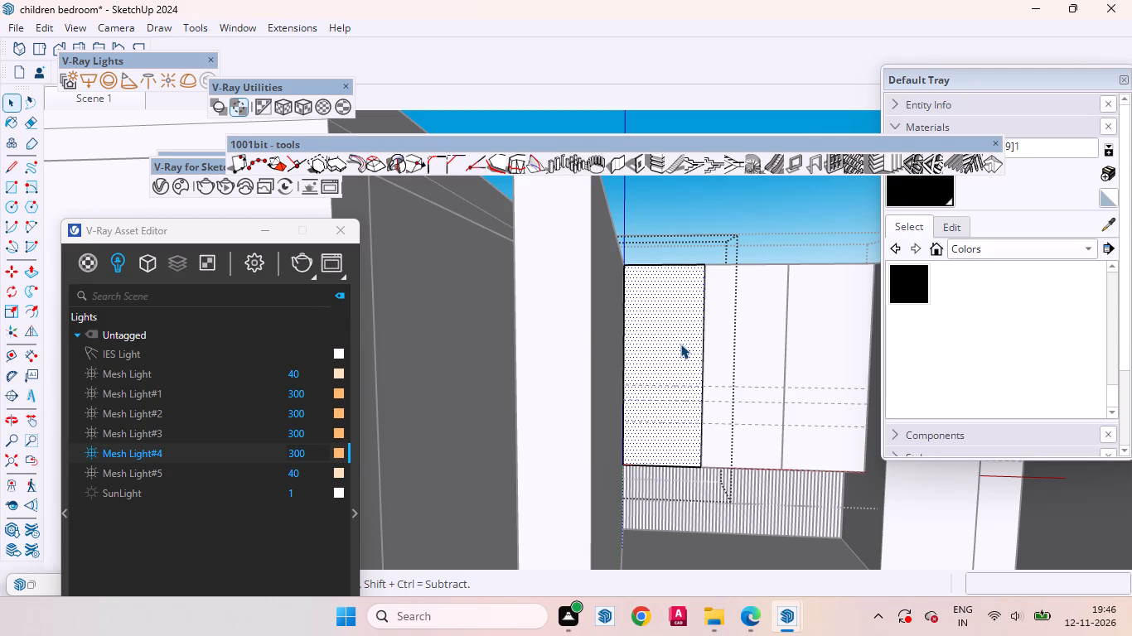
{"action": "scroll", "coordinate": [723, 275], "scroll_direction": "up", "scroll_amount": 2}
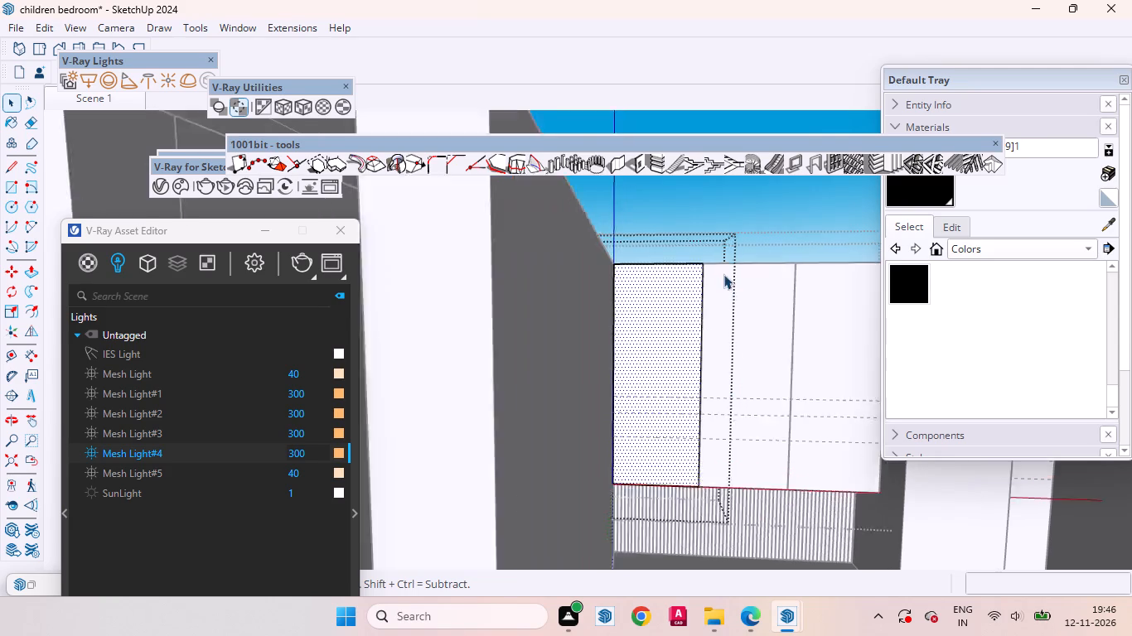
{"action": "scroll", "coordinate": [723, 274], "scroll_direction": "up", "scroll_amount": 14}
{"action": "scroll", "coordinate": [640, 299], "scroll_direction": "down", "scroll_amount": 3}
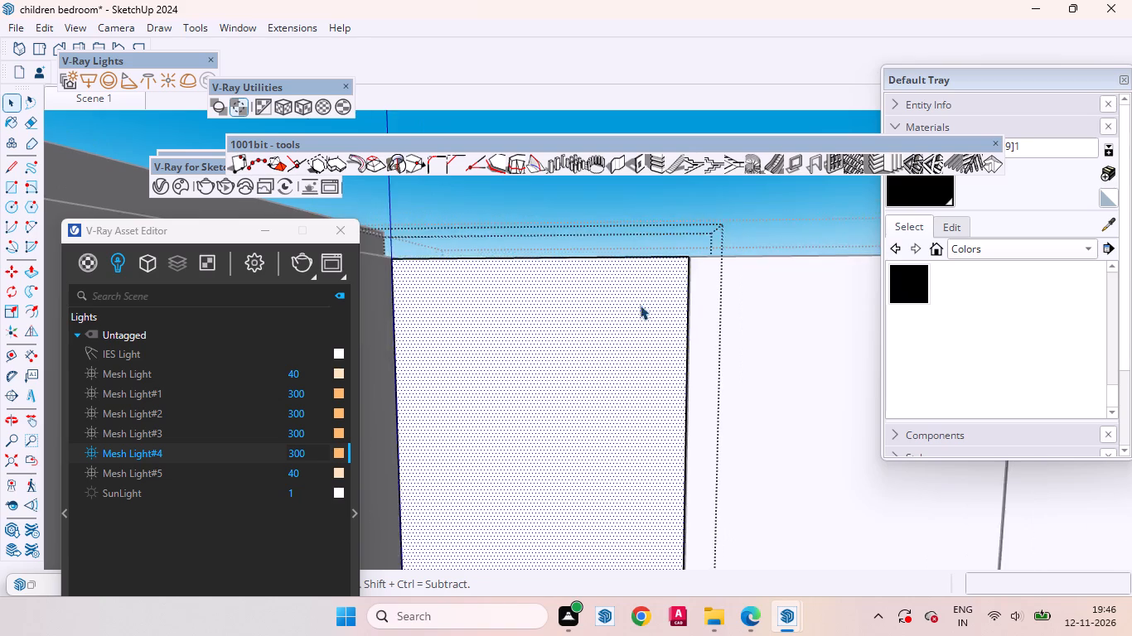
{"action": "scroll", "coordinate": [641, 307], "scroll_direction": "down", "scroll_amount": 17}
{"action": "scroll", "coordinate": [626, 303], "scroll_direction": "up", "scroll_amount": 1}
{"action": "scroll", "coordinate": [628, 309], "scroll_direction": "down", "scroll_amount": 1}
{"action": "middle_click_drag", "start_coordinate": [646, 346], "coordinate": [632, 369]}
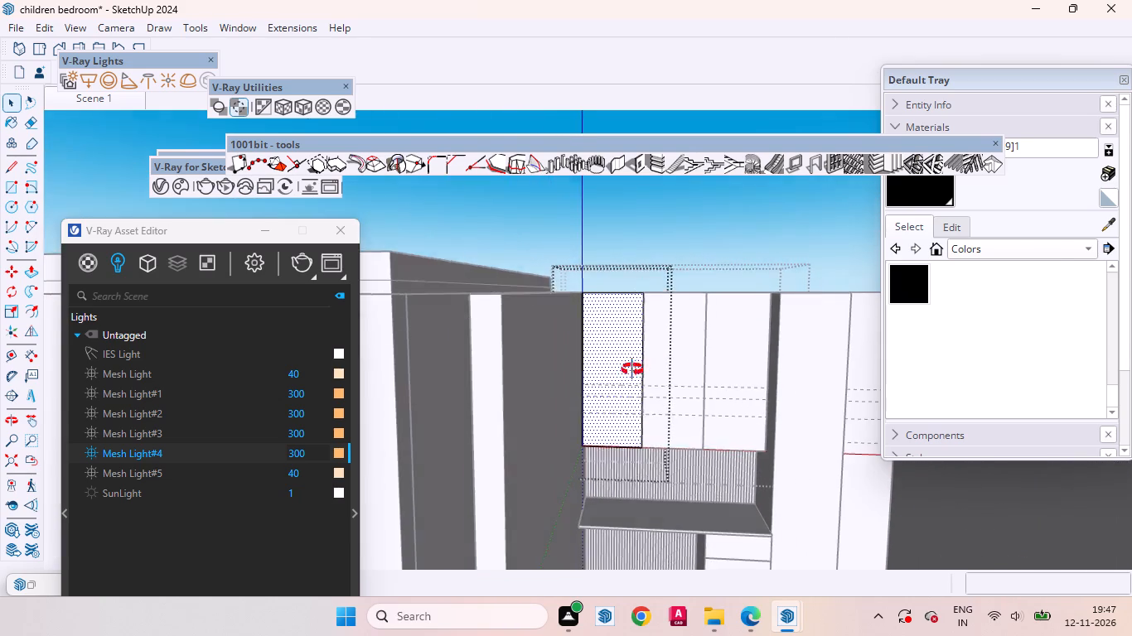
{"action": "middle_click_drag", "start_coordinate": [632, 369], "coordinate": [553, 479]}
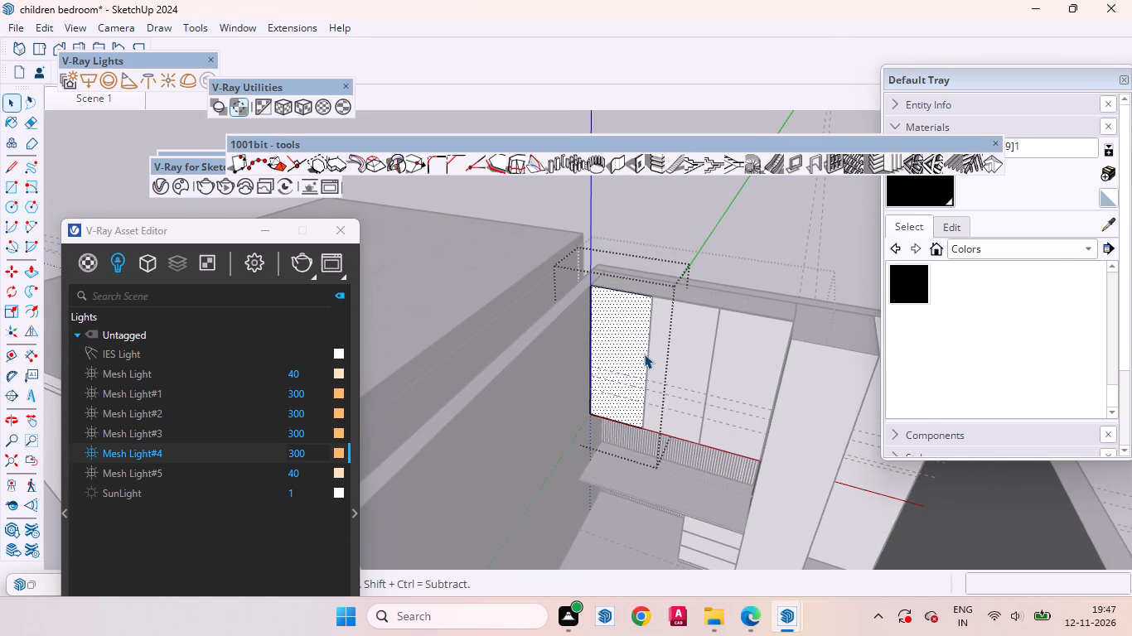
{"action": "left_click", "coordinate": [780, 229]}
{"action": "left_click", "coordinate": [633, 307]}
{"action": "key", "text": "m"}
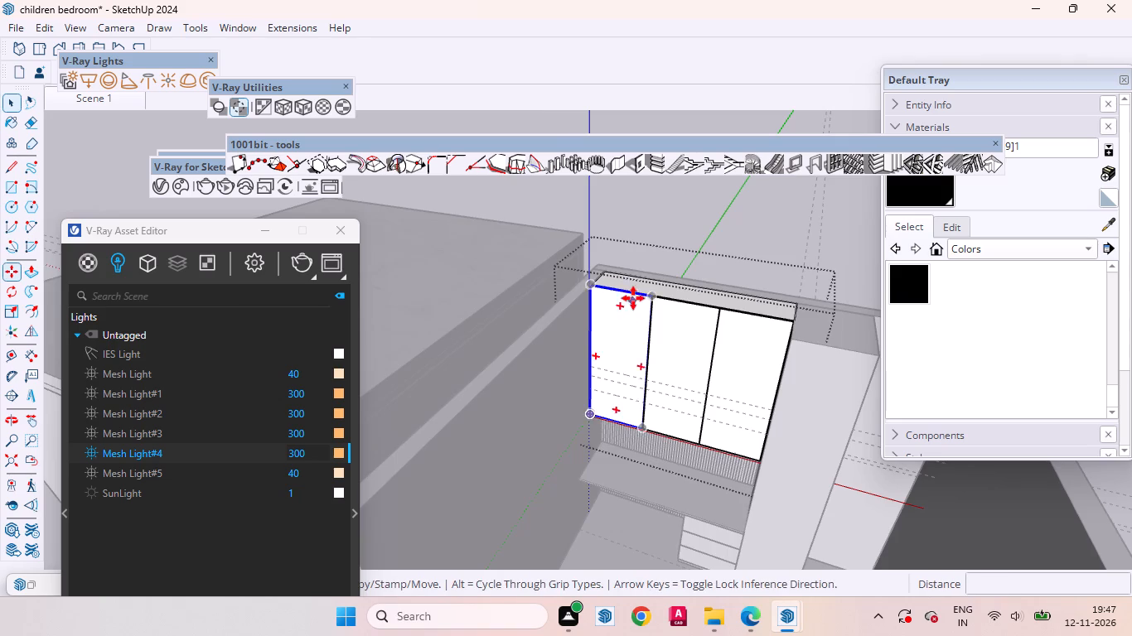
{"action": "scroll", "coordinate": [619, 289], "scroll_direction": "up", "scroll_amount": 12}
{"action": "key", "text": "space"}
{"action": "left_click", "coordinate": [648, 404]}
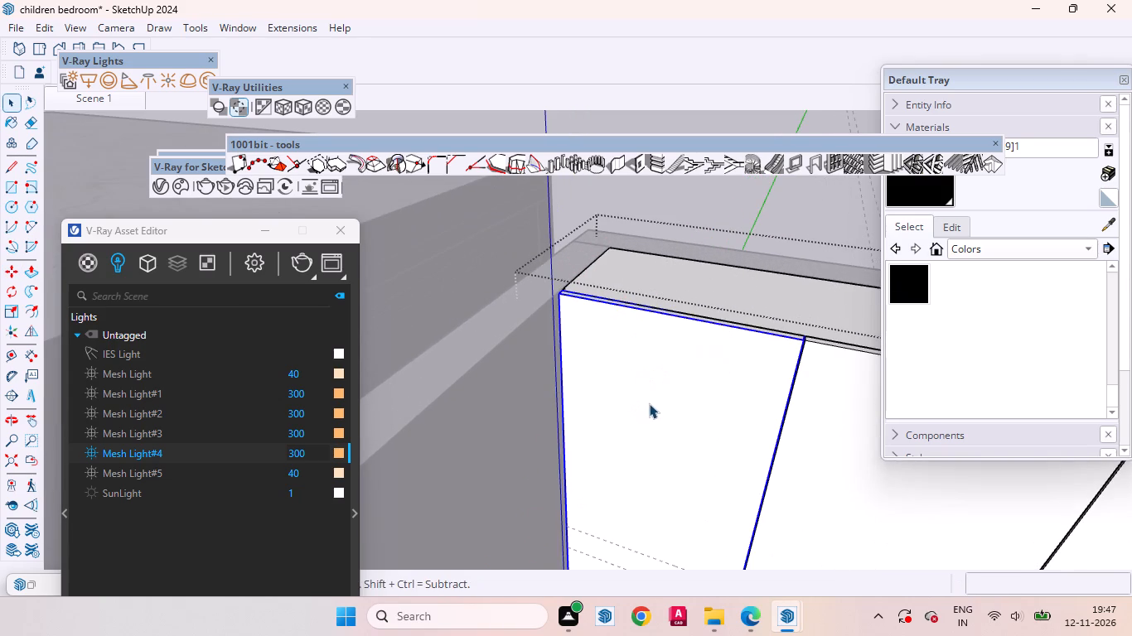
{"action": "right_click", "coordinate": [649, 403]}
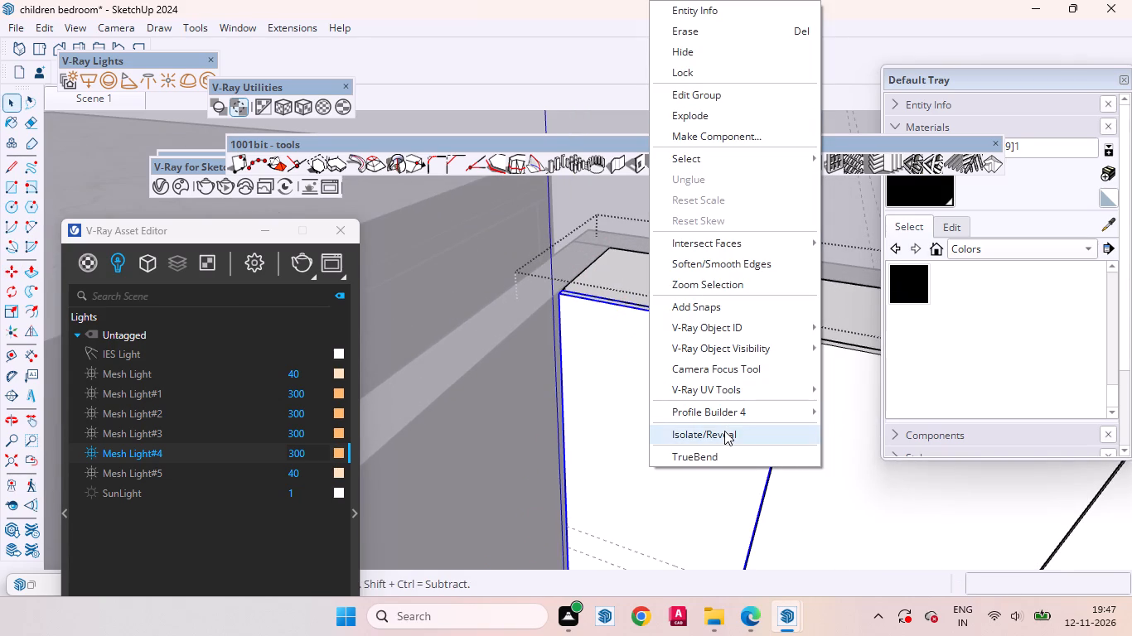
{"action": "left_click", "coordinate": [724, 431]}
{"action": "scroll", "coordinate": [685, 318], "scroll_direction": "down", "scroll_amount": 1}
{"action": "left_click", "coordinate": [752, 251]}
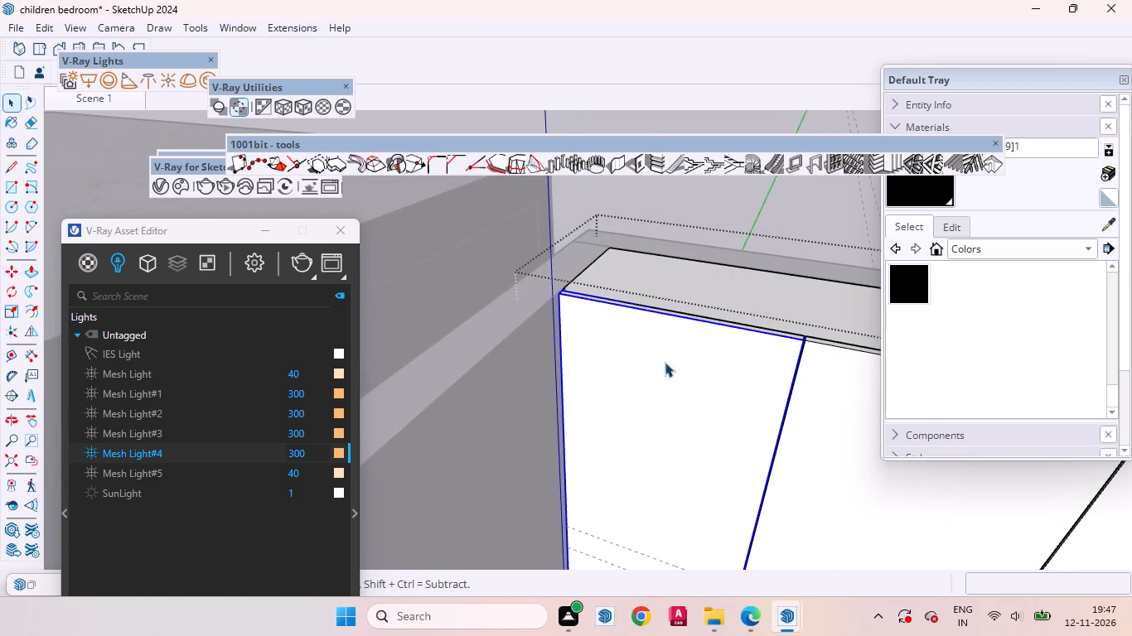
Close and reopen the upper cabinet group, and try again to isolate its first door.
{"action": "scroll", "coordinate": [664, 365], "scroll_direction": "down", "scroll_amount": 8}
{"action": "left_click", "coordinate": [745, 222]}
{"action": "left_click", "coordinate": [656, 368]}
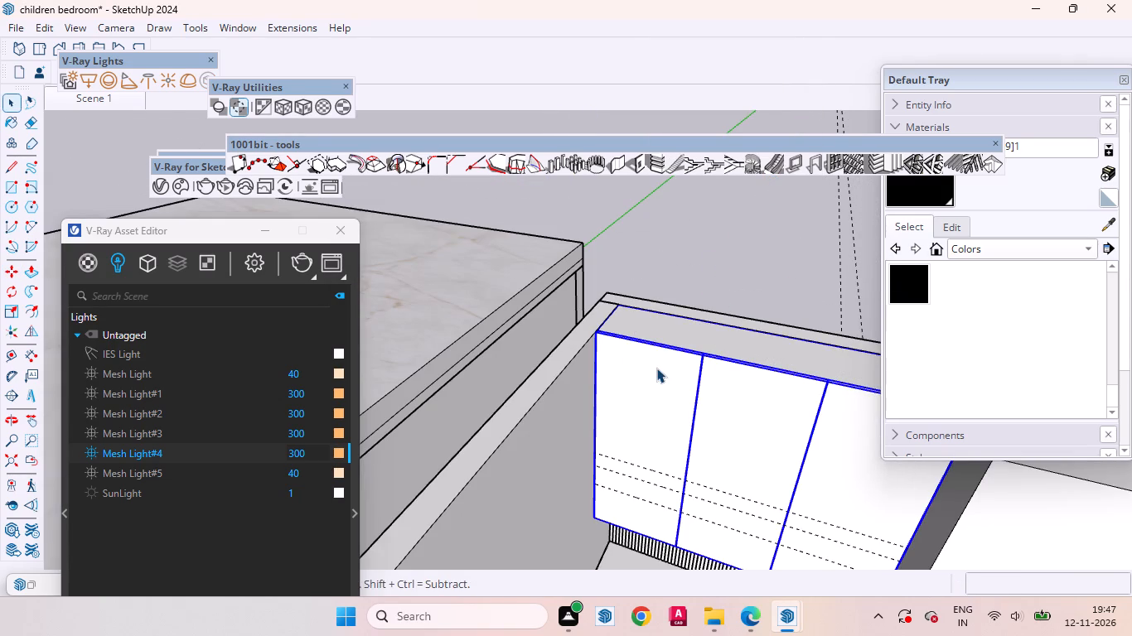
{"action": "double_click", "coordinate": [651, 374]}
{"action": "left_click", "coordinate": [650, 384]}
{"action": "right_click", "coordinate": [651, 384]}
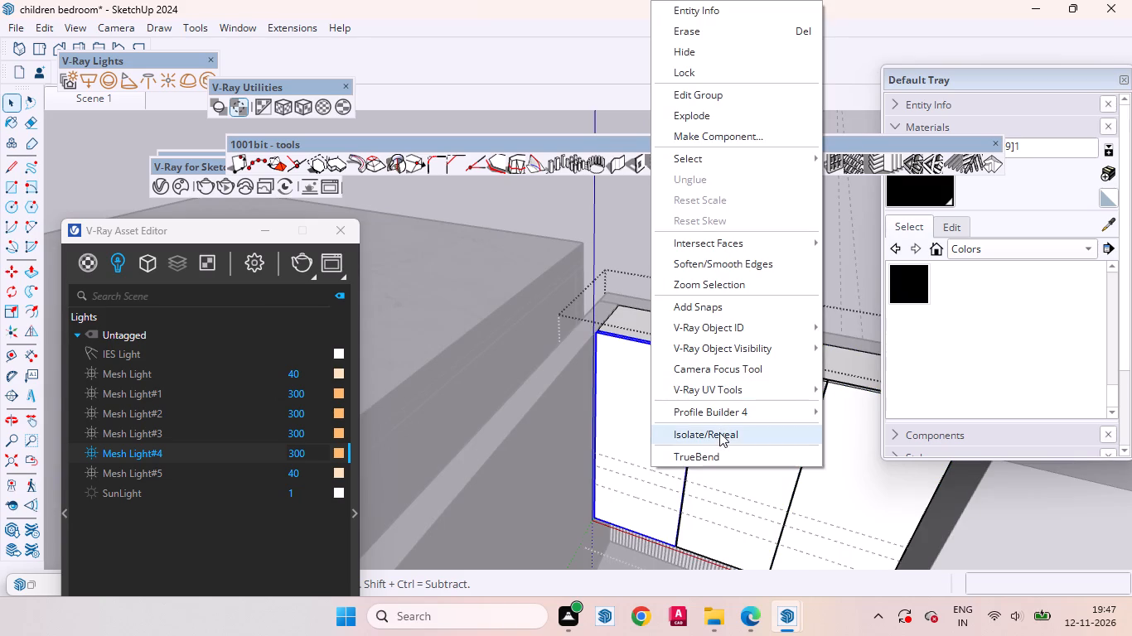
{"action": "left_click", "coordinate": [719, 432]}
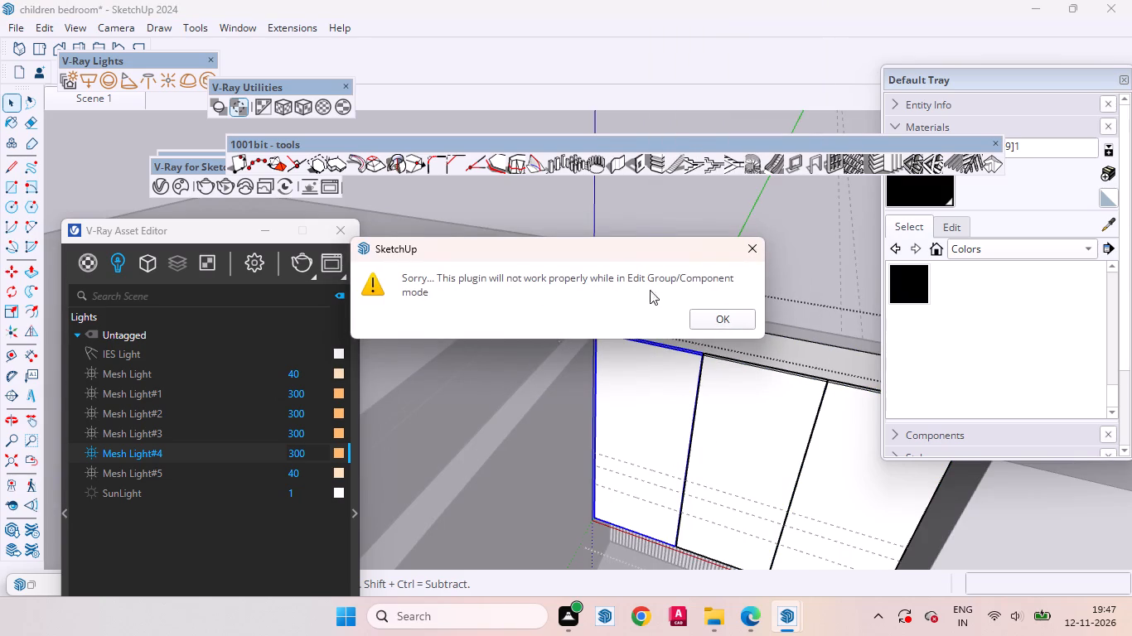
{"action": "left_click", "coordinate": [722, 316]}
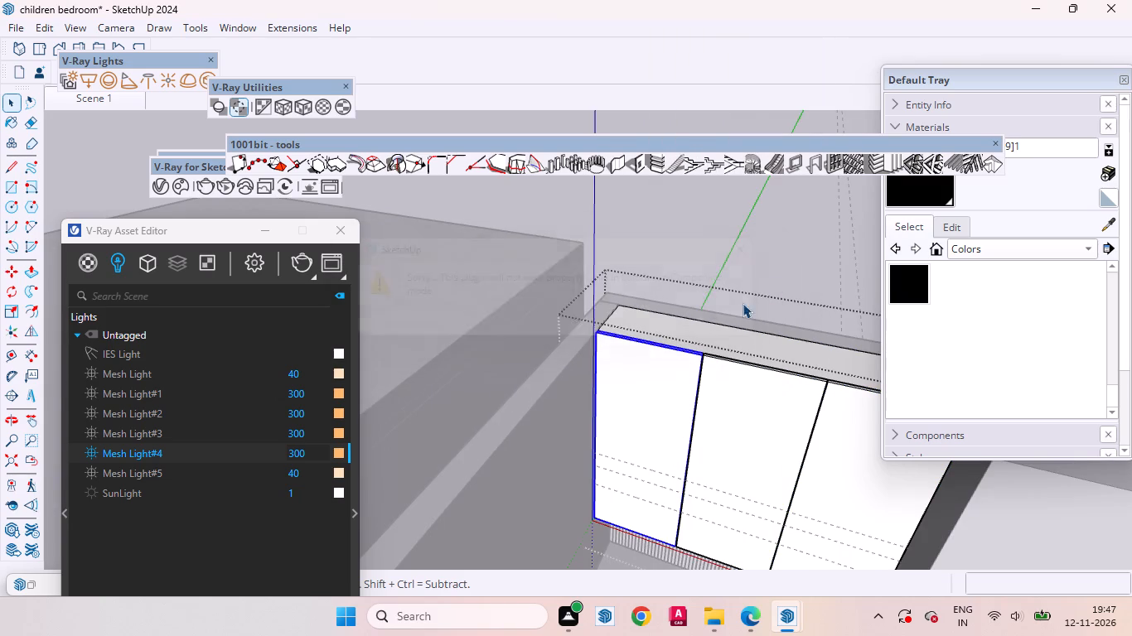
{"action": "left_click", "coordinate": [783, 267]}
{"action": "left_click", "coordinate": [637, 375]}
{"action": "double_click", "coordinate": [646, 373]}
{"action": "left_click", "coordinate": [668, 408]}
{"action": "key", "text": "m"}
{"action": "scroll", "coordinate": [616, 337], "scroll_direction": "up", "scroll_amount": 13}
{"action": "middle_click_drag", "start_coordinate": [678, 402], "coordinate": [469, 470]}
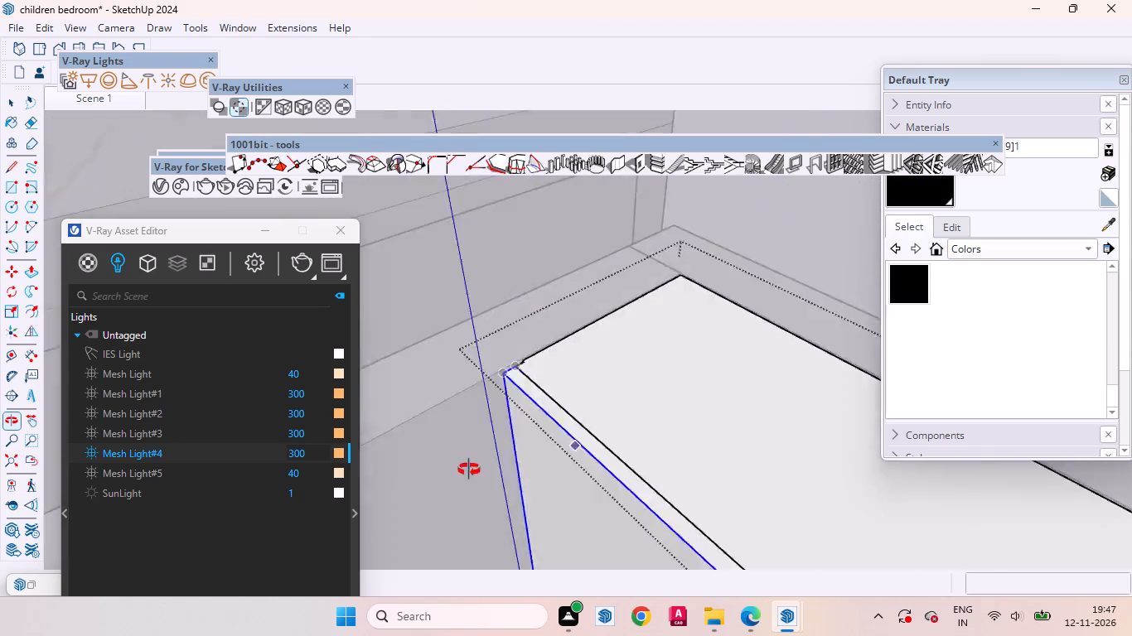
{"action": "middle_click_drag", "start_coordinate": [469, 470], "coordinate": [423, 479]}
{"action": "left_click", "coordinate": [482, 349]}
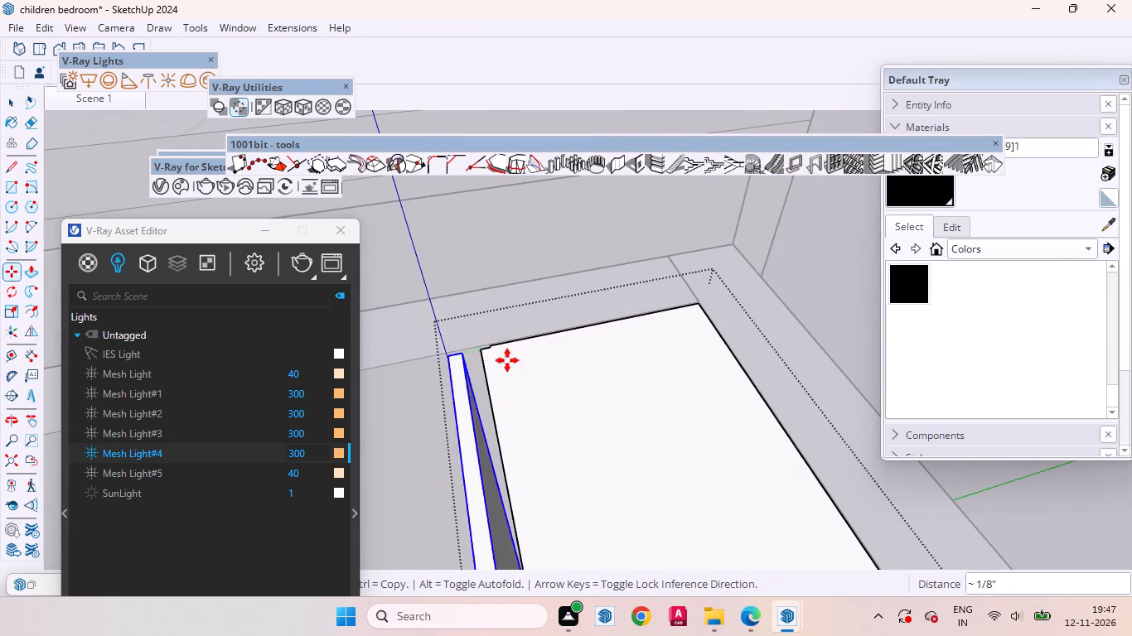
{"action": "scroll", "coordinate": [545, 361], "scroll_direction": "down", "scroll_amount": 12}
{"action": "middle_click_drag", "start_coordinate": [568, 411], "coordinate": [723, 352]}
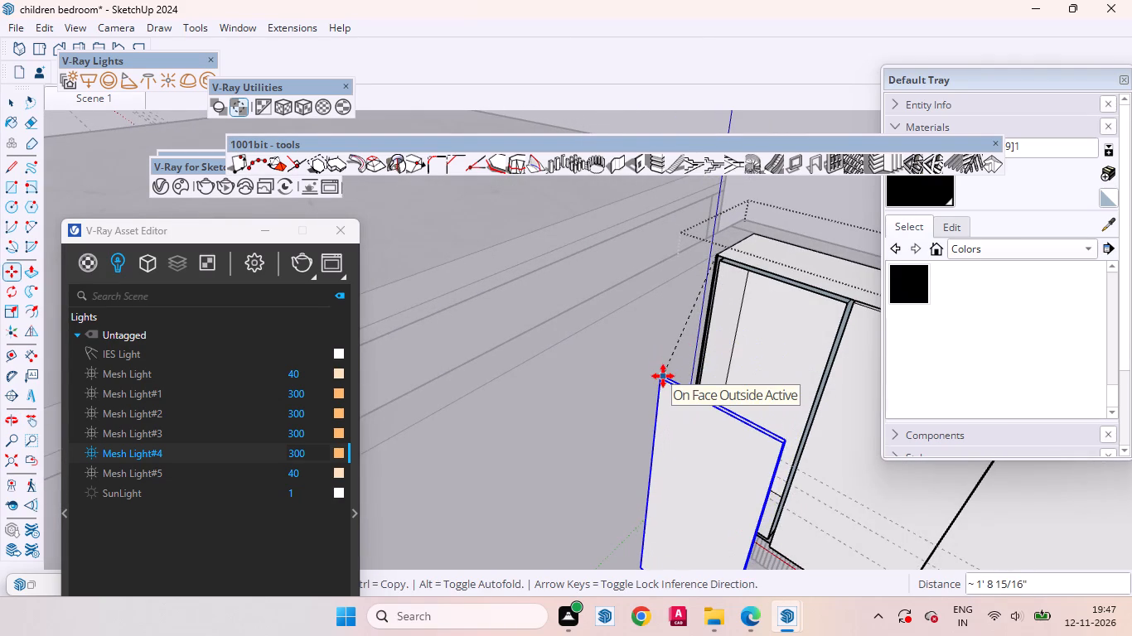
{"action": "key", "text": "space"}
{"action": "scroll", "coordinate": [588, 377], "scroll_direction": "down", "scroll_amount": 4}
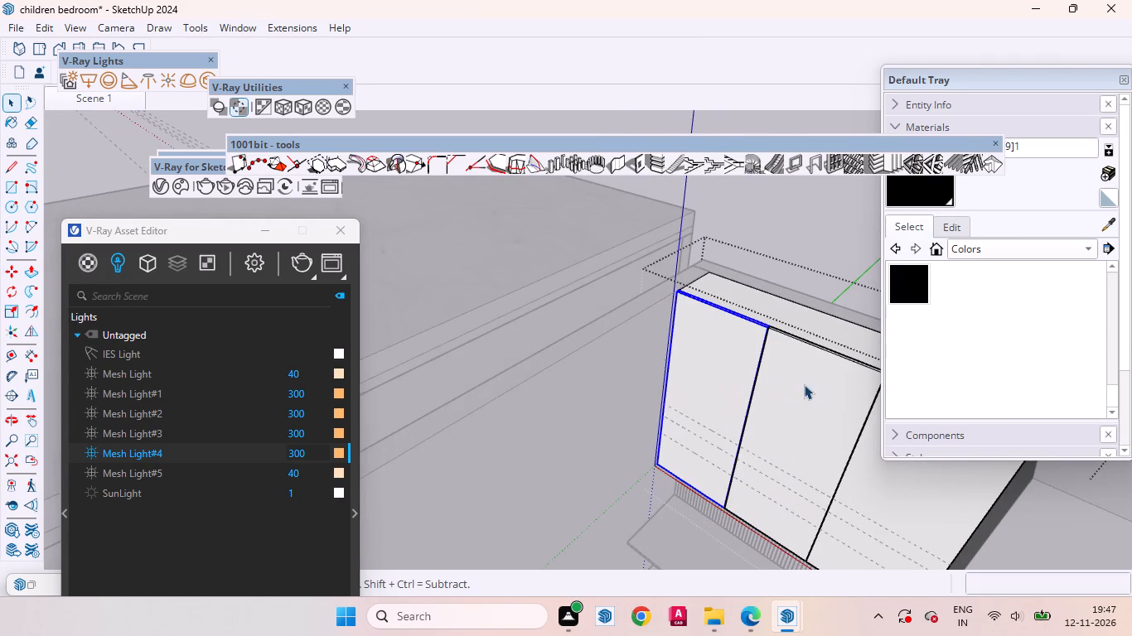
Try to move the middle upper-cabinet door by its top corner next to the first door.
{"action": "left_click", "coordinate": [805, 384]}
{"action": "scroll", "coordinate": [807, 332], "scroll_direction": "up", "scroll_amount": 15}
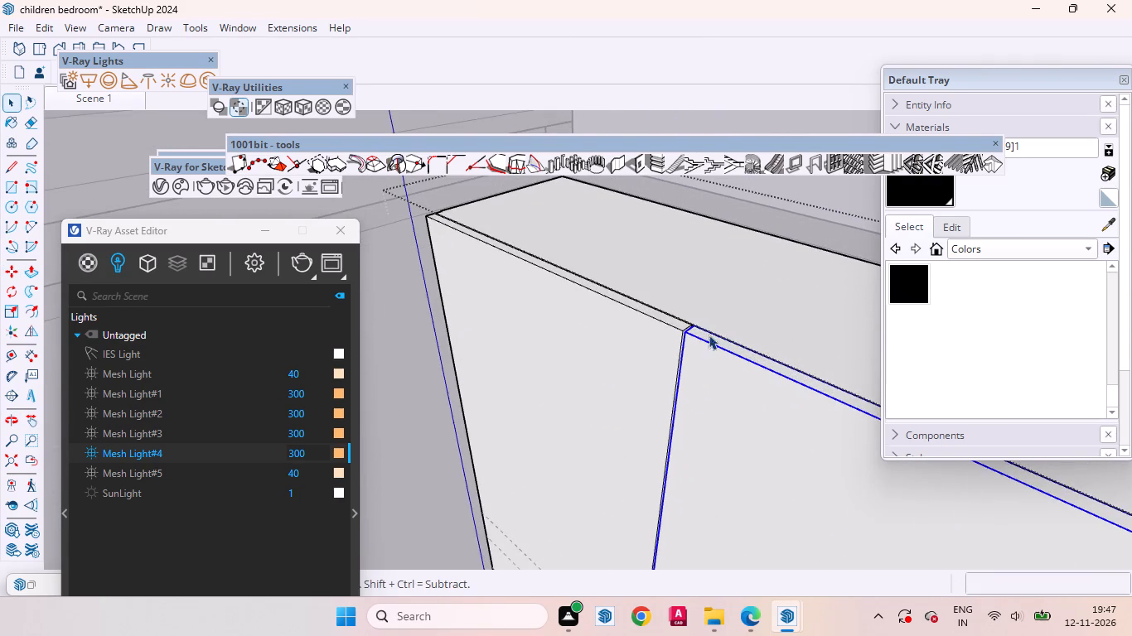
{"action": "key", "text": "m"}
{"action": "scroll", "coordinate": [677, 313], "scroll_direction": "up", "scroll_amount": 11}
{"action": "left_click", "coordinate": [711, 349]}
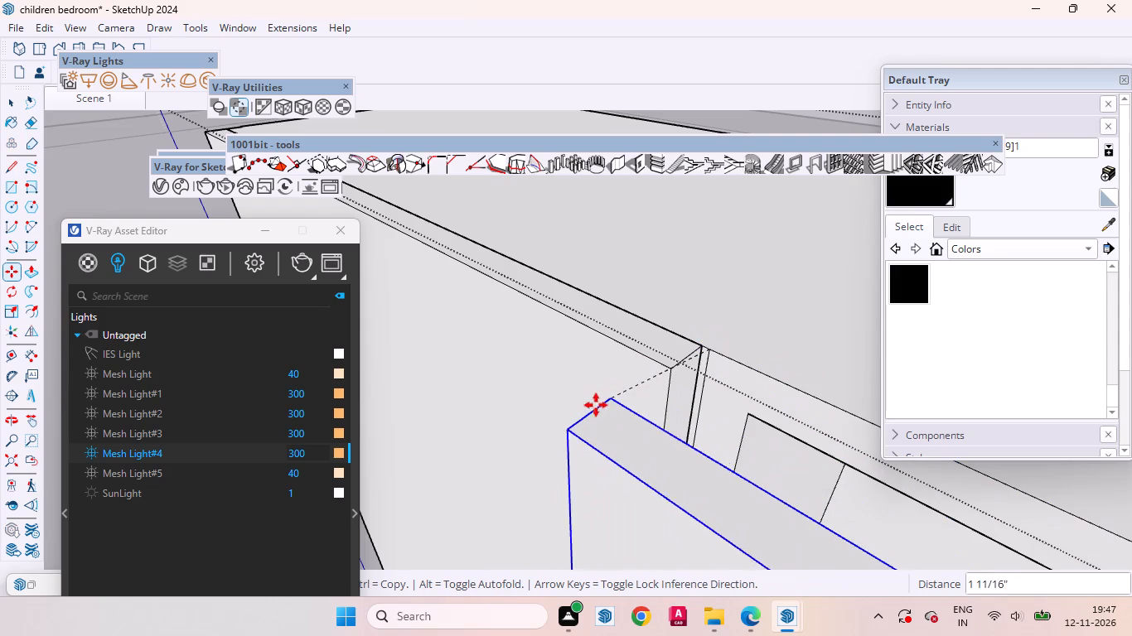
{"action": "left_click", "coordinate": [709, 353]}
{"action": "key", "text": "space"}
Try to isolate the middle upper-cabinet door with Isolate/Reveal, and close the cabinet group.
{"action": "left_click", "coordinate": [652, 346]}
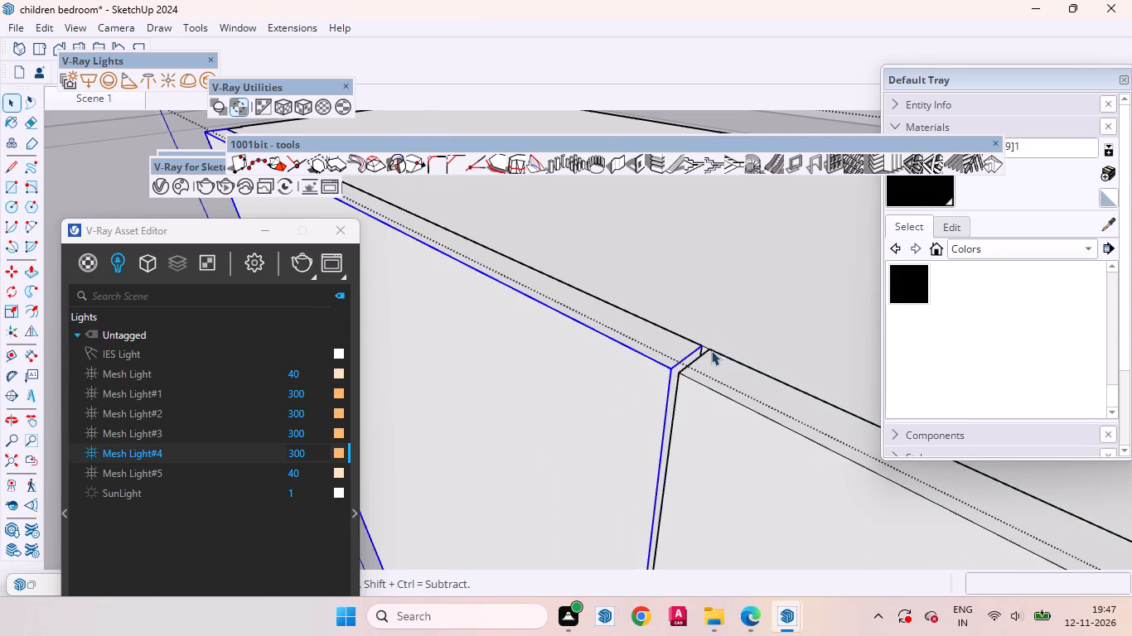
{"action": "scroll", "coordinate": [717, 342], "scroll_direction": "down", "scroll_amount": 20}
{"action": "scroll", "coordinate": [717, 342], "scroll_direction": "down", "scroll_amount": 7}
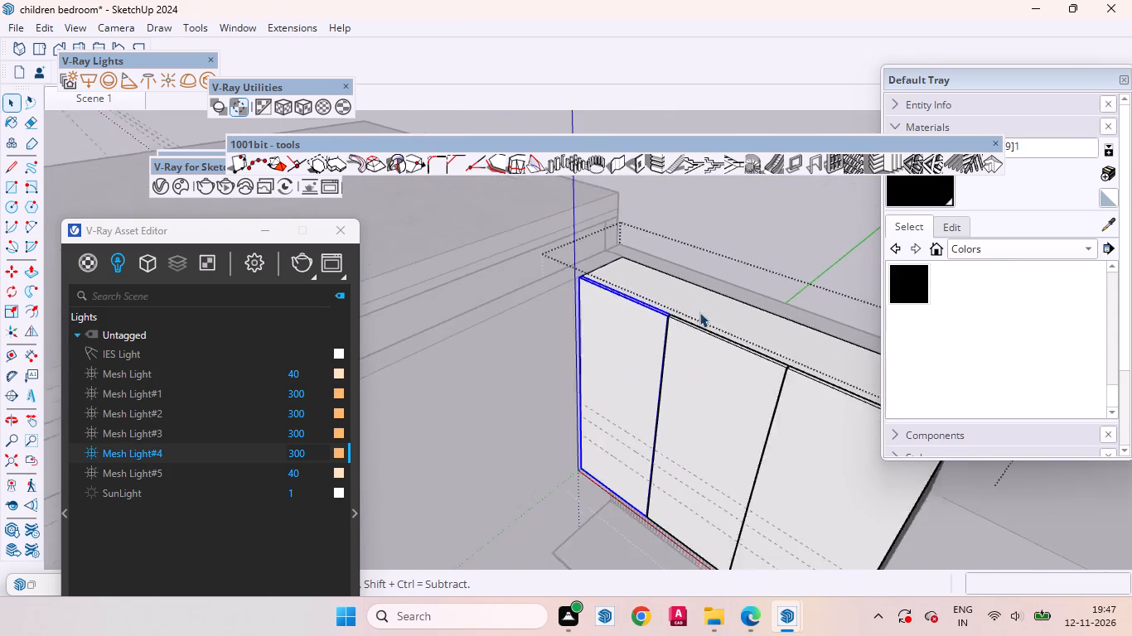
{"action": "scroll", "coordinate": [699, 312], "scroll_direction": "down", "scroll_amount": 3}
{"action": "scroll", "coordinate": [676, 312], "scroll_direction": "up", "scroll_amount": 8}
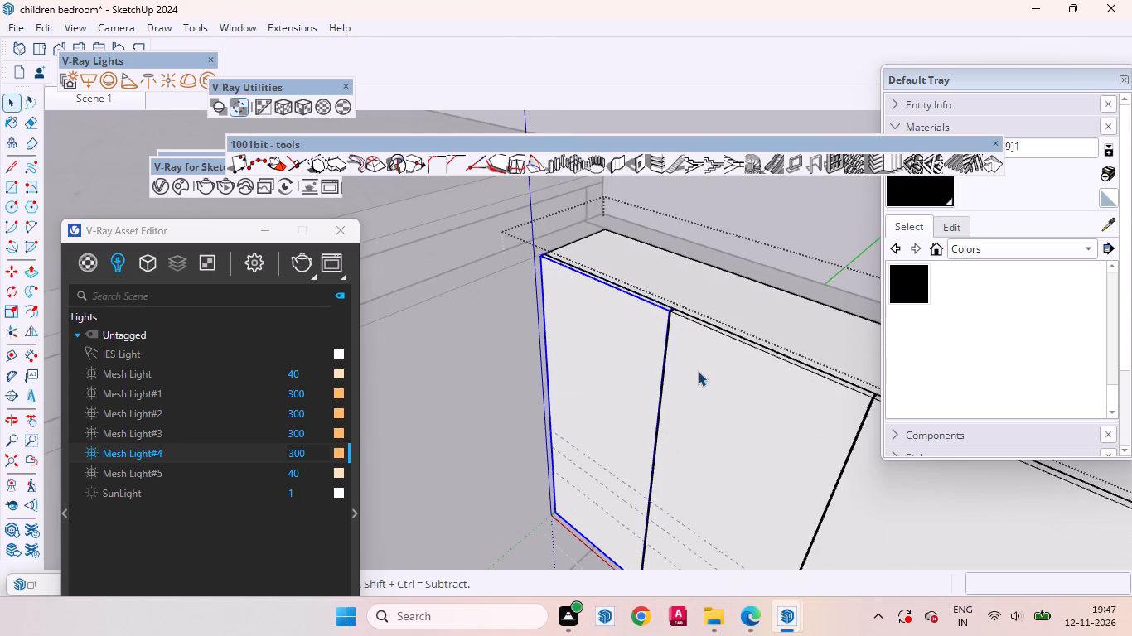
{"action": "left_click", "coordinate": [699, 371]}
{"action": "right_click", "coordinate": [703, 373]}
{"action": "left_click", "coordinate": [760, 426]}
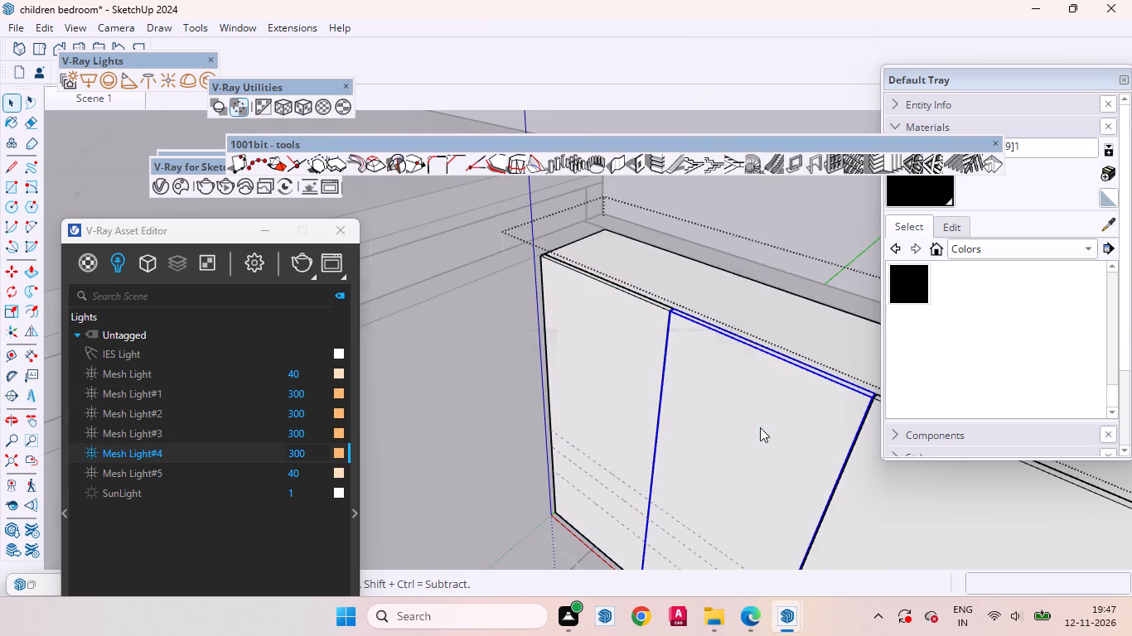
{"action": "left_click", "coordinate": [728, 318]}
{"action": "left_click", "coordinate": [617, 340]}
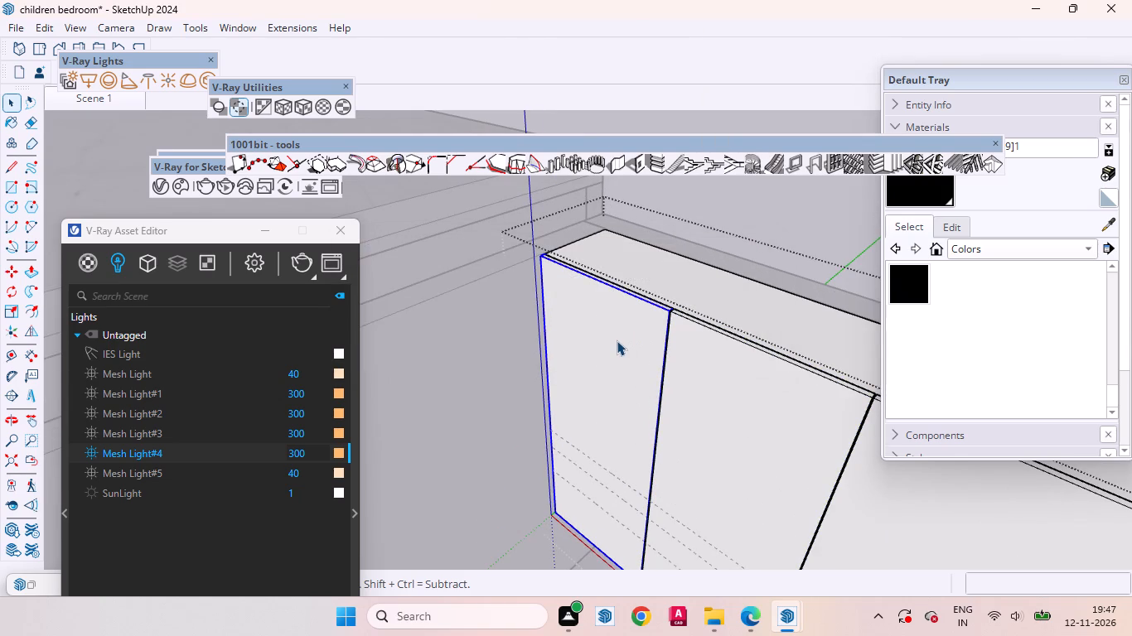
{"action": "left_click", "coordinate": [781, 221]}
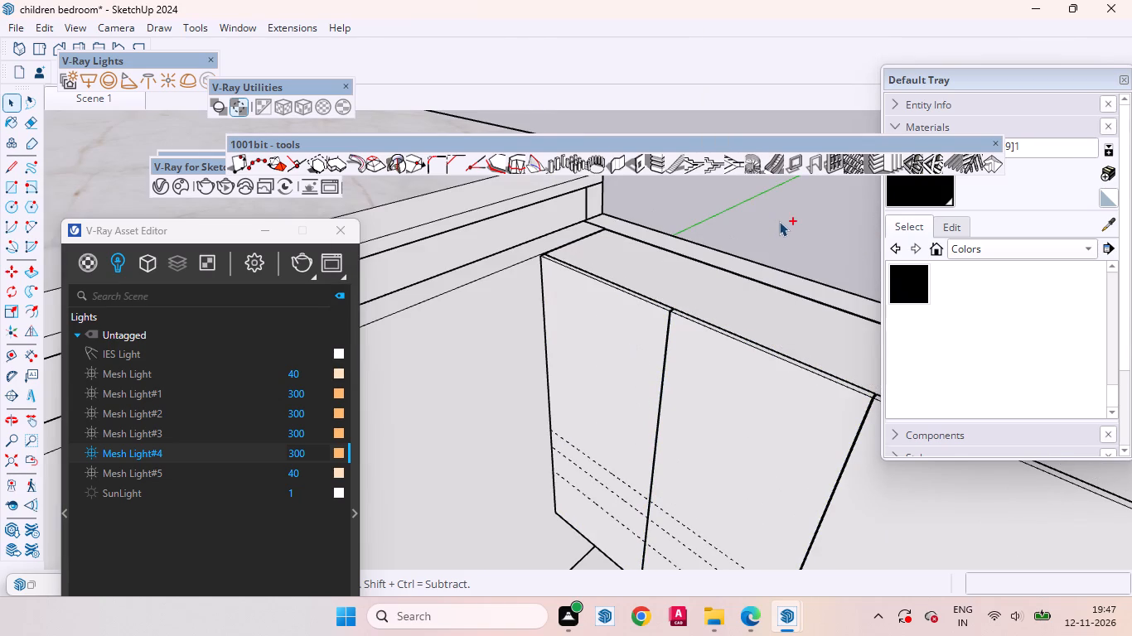
Undo the recent upper-cabinet edits, going back to editing inside the first door's group.
{"action": "key", "text": "ctrl+z"}
{"action": "key", "text": "ctrl+z"}
{"action": "key", "text": "ctrl+z"}
{"action": "key", "text": "ctrl+z"}
{"action": "key", "text": "ctrl+z"}
{"action": "key", "text": "ctrl+z"}
{"action": "key", "text": "ctrl+z"}
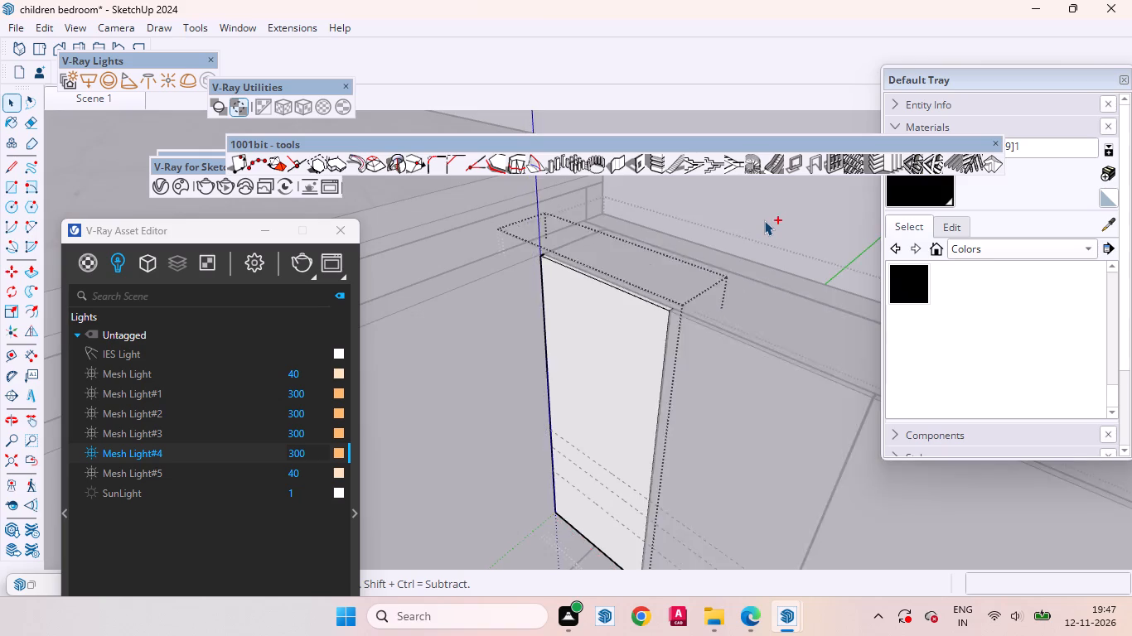
Undo the guides inside the first door and the third upper-cabinet door.
{"action": "key", "text": "ctrl+z"}
{"action": "key", "text": "ctrl+z"}
{"action": "key", "text": "ctrl+z"}
{"action": "key", "text": "ctrl+z"}
{"action": "key", "text": "ctrl+z"}
{"action": "key", "text": "ctrl+z"}
{"action": "key", "text": "z"}
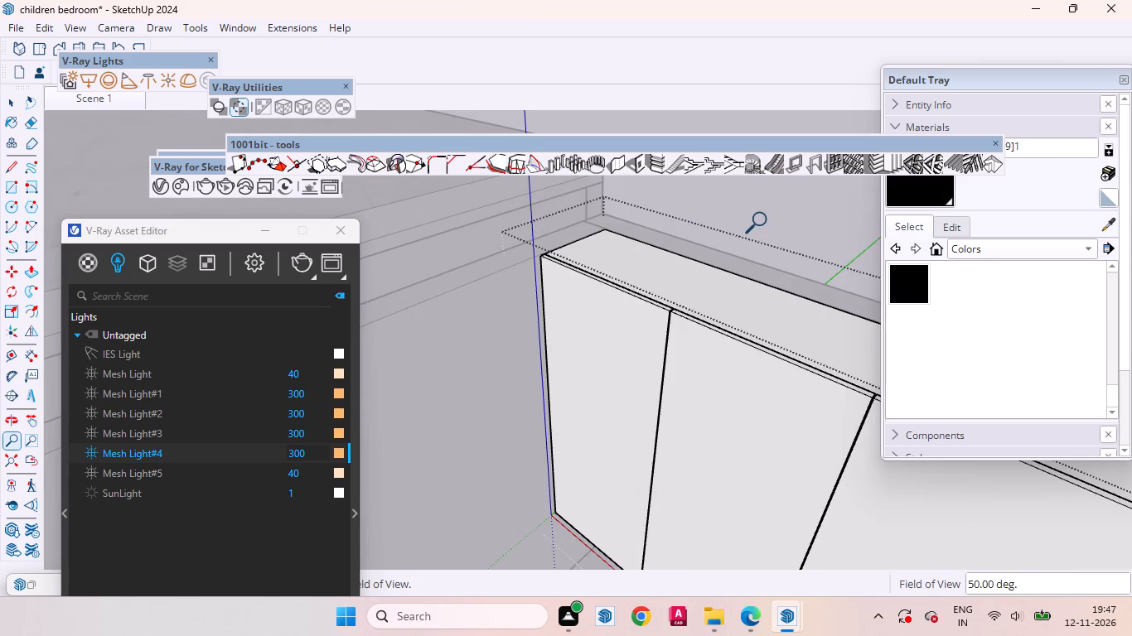
{"action": "key", "text": "ctrl+z"}
{"action": "key", "text": "z"}
{"action": "left_click", "coordinate": [7, 97]}
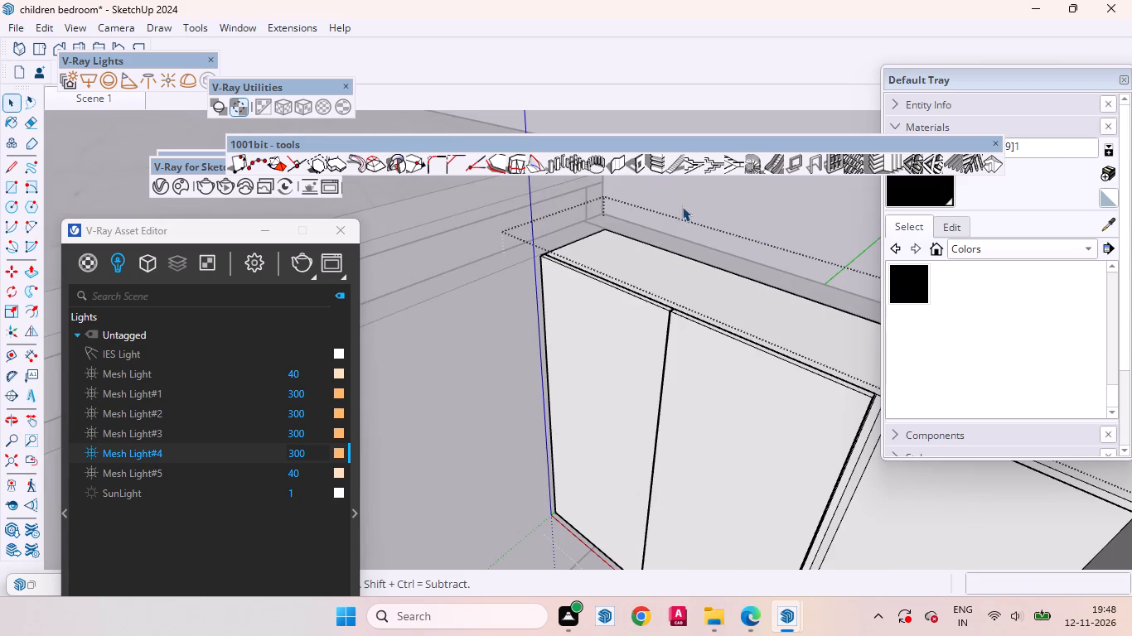
Undo the middle upper-cabinet door, stepping back to before it was made.
{"action": "key", "text": "ctrl+z"}
{"action": "key", "text": "ctrl+z"}
{"action": "key", "text": "ctrl+z"}
{"action": "key", "text": "ctrl+z"}
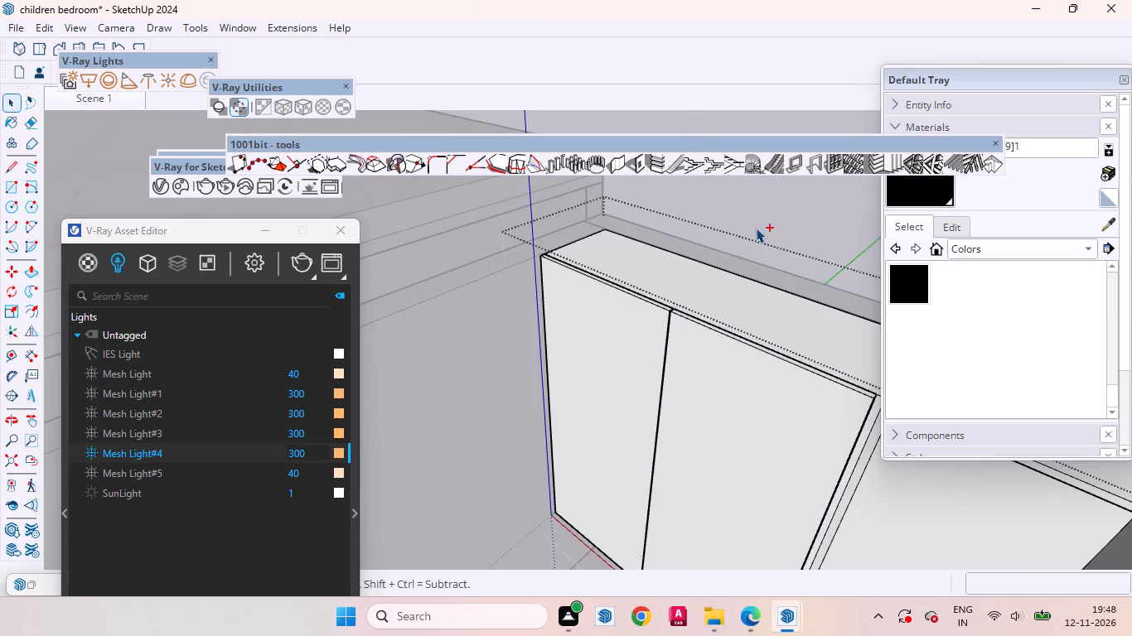
{"action": "key", "text": "ctrl+z"}
{"action": "key", "text": "ctrl+z"}
{"action": "key", "text": "ctrl+z"}
{"action": "key", "text": "z"}
{"action": "key", "text": "ctrl+z"}
{"action": "key", "text": "z"}
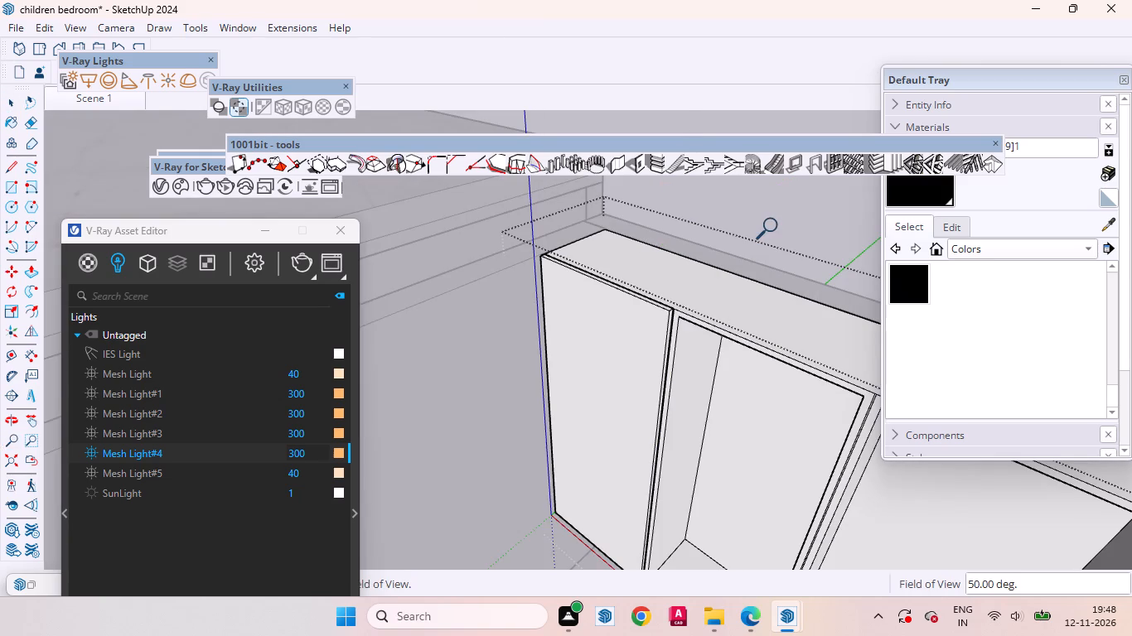
{"action": "key", "text": "z"}
{"action": "type", "text": "zz"}
{"action": "key", "text": "z"}
{"action": "key", "text": "space"}
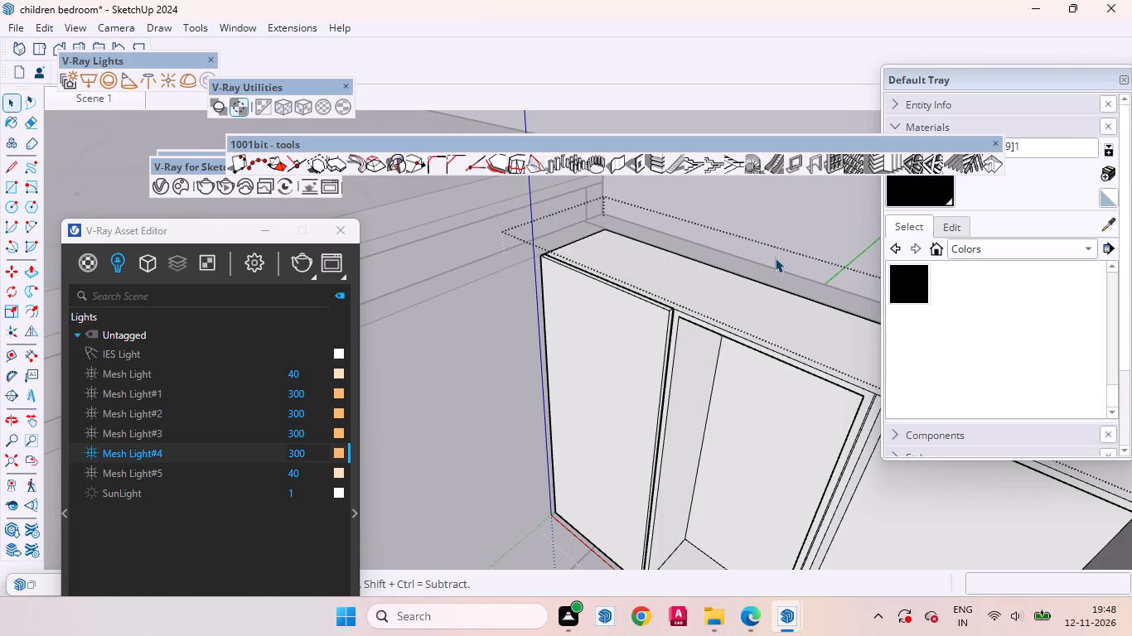
Undo the first upper-cabinet door and leave its group, going back to editing the cabinet group.
{"action": "key", "text": "ctrl+z"}
{"action": "key", "text": "ctrl+z"}
{"action": "key", "text": "ctrl+z"}
{"action": "key", "text": "ctrl+z"}
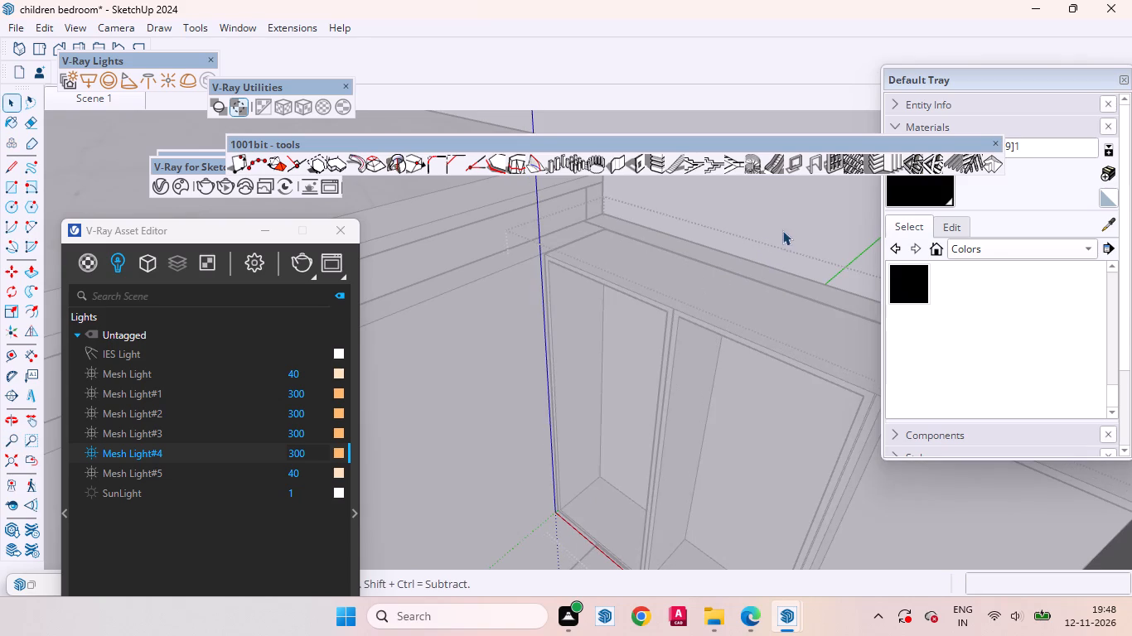
{"action": "left_click", "coordinate": [790, 224]}
Start a new group inside the upper cabinet group.
{"action": "scroll", "coordinate": [594, 281], "scroll_direction": "up", "scroll_amount": 3}
{"action": "scroll", "coordinate": [557, 322], "scroll_direction": "down", "scroll_amount": 8}
{"action": "middle_click_drag", "start_coordinate": [617, 310], "coordinate": [675, 287]}
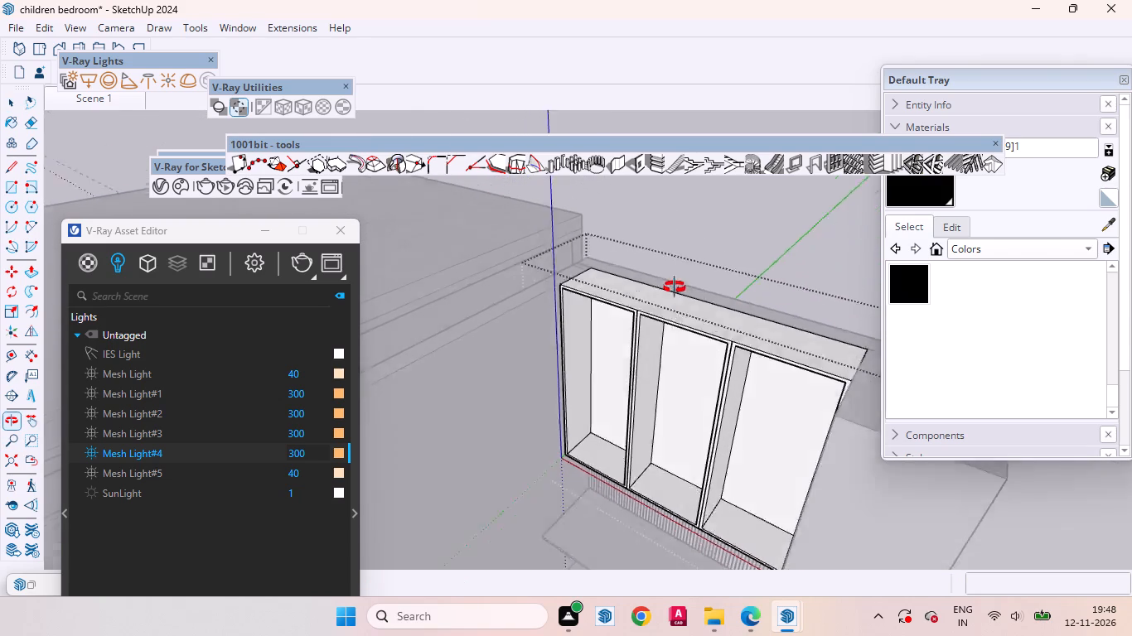
{"action": "middle_click_drag", "start_coordinate": [675, 287], "coordinate": [675, 287]}
{"action": "right_click", "coordinate": [723, 215]}
{"action": "left_click", "coordinate": [782, 274]}
Draw a rectangle over the first compartment's front, from the divider's top centre to the opposite bottom outer corner of the cabinet.
{"action": "scroll", "coordinate": [654, 294], "scroll_direction": "up", "scroll_amount": 2}
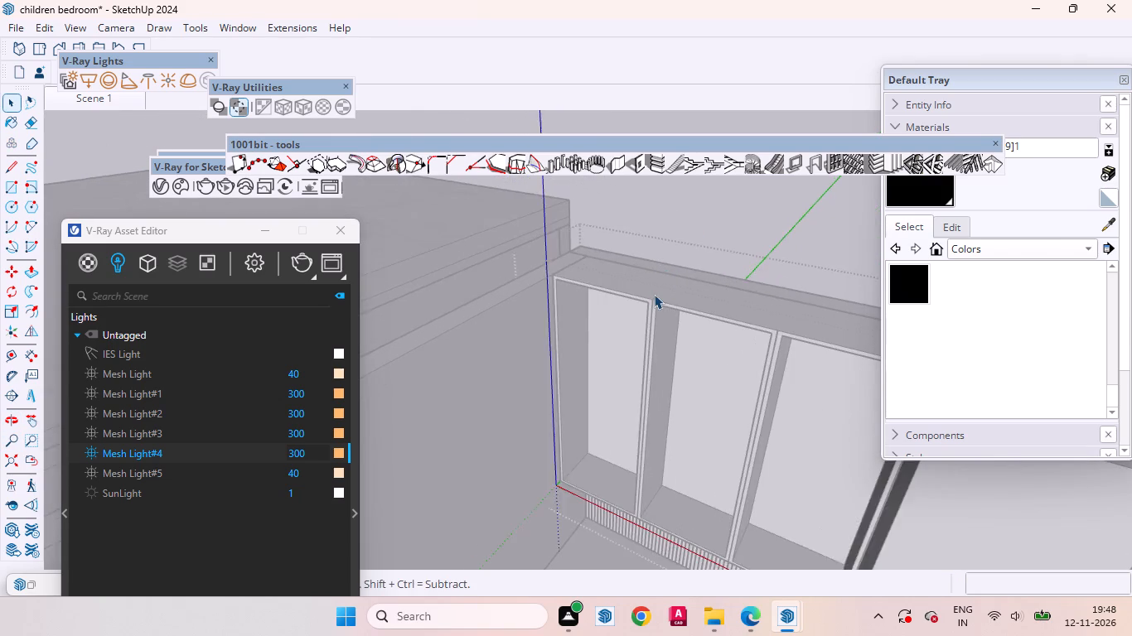
{"action": "scroll", "coordinate": [654, 294], "scroll_direction": "up", "scroll_amount": 1}
{"action": "scroll", "coordinate": [586, 318], "scroll_direction": "down", "scroll_amount": 3}
{"action": "middle_click_drag", "start_coordinate": [558, 320], "coordinate": [670, 327]}
{"action": "scroll", "coordinate": [586, 272], "scroll_direction": "up", "scroll_amount": 7}
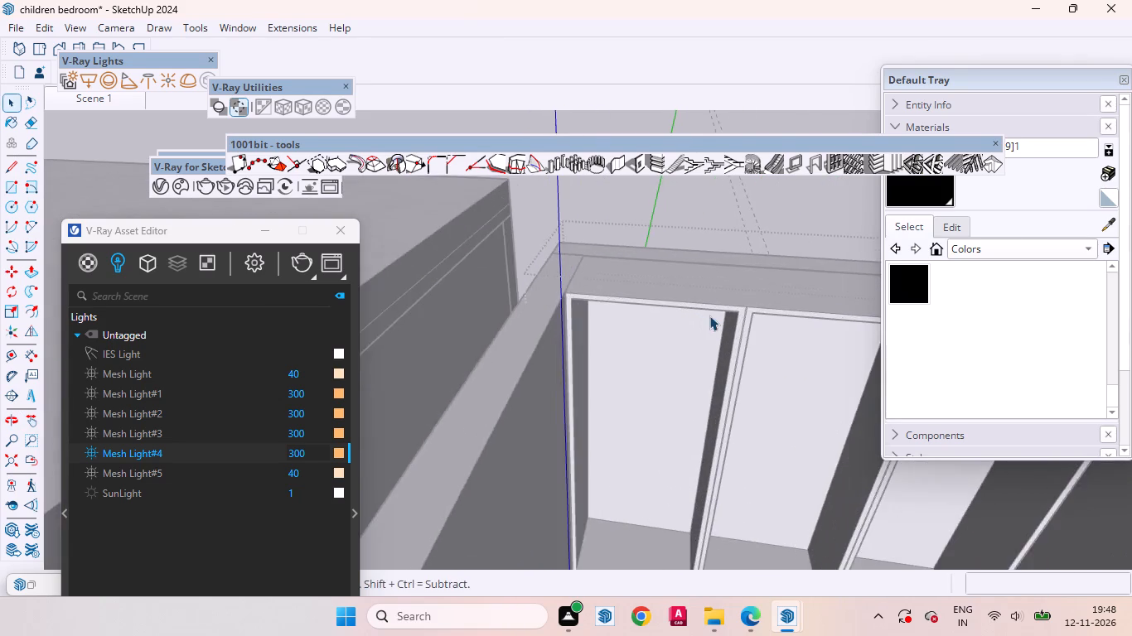
{"action": "scroll", "coordinate": [709, 316], "scroll_direction": "up", "scroll_amount": 2}
{"action": "key", "text": "r"}
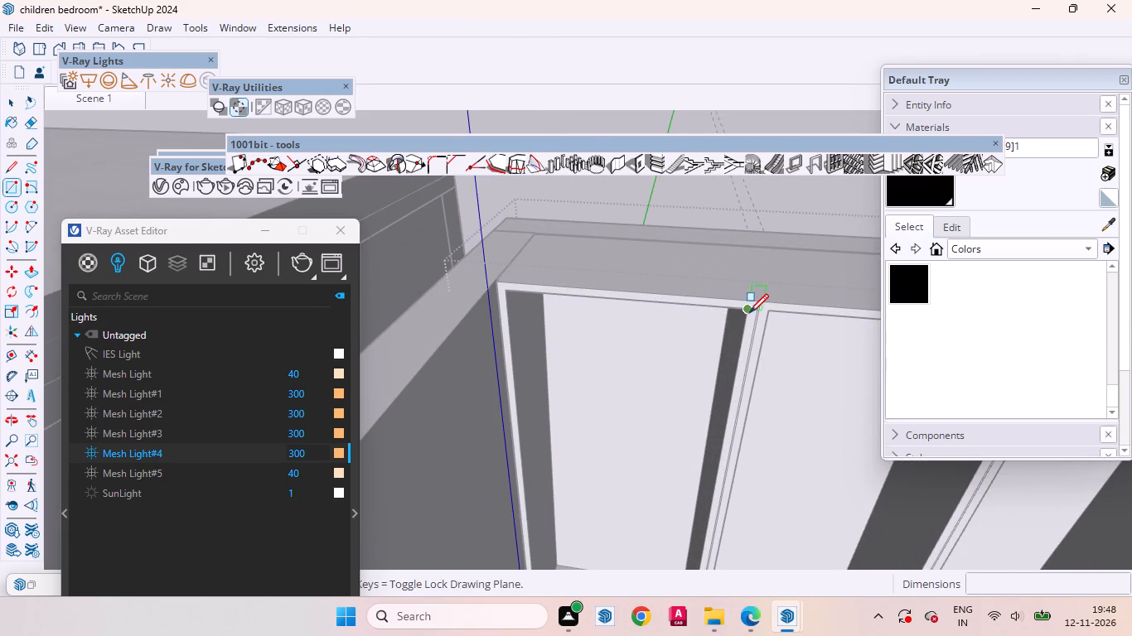
{"action": "scroll", "coordinate": [749, 313], "scroll_direction": "up", "scroll_amount": 19}
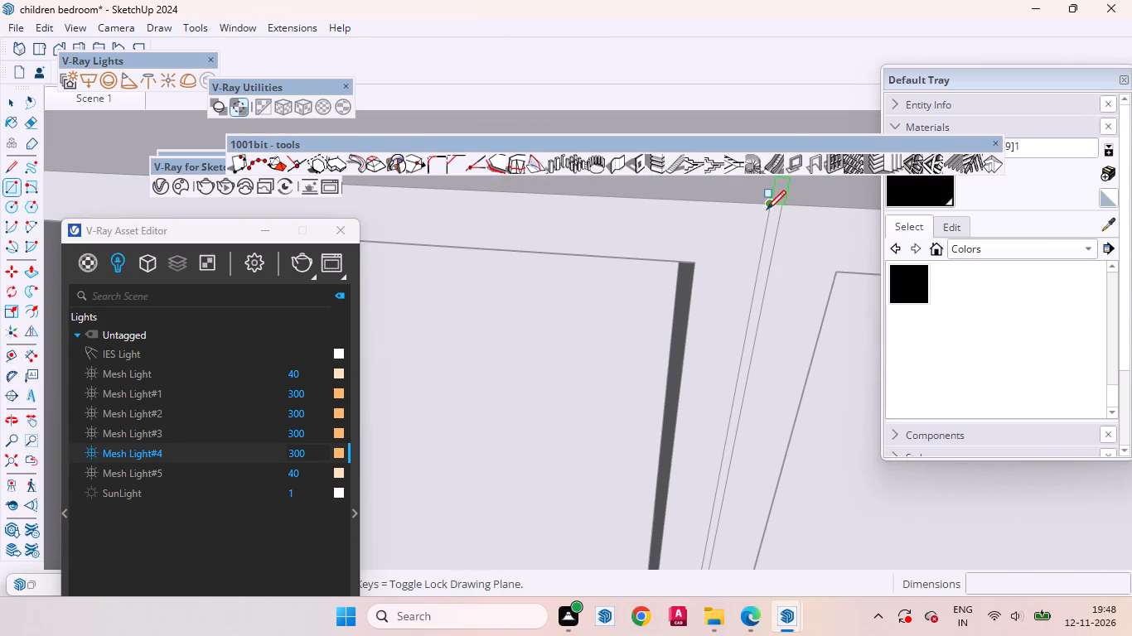
{"action": "left_click", "coordinate": [767, 208]}
{"action": "scroll", "coordinate": [745, 335], "scroll_direction": "down", "scroll_amount": 1}
{"action": "scroll", "coordinate": [749, 333], "scroll_direction": "up", "scroll_amount": 1}
{"action": "scroll", "coordinate": [753, 330], "scroll_direction": "down", "scroll_amount": 19}
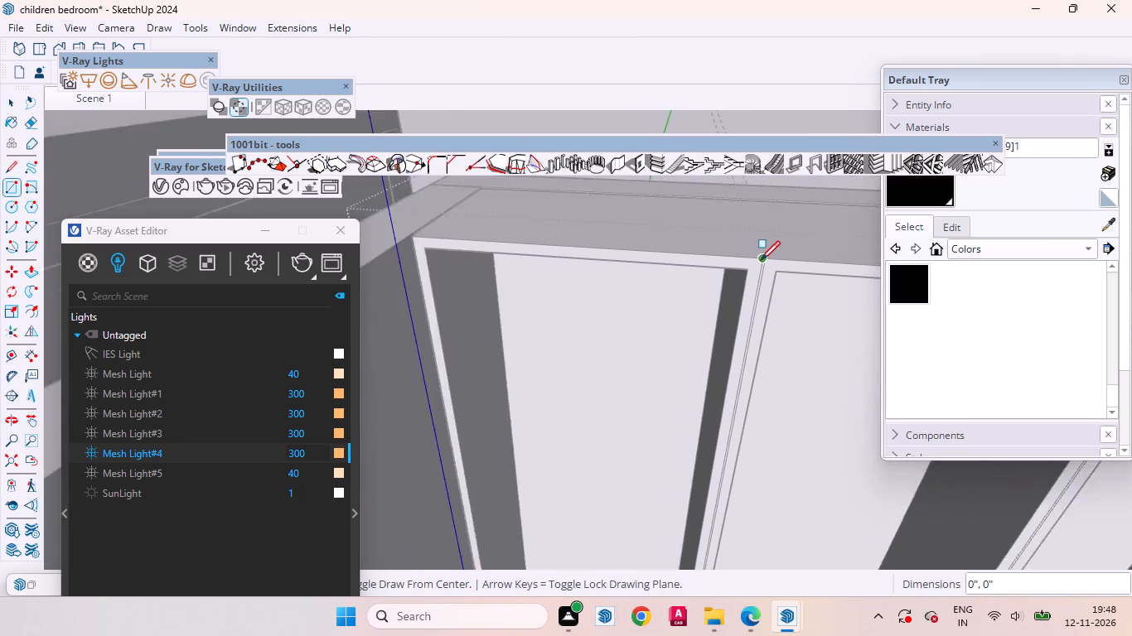
{"action": "scroll", "coordinate": [761, 260], "scroll_direction": "down", "scroll_amount": 13}
{"action": "scroll", "coordinate": [714, 440], "scroll_direction": "up", "scroll_amount": 10}
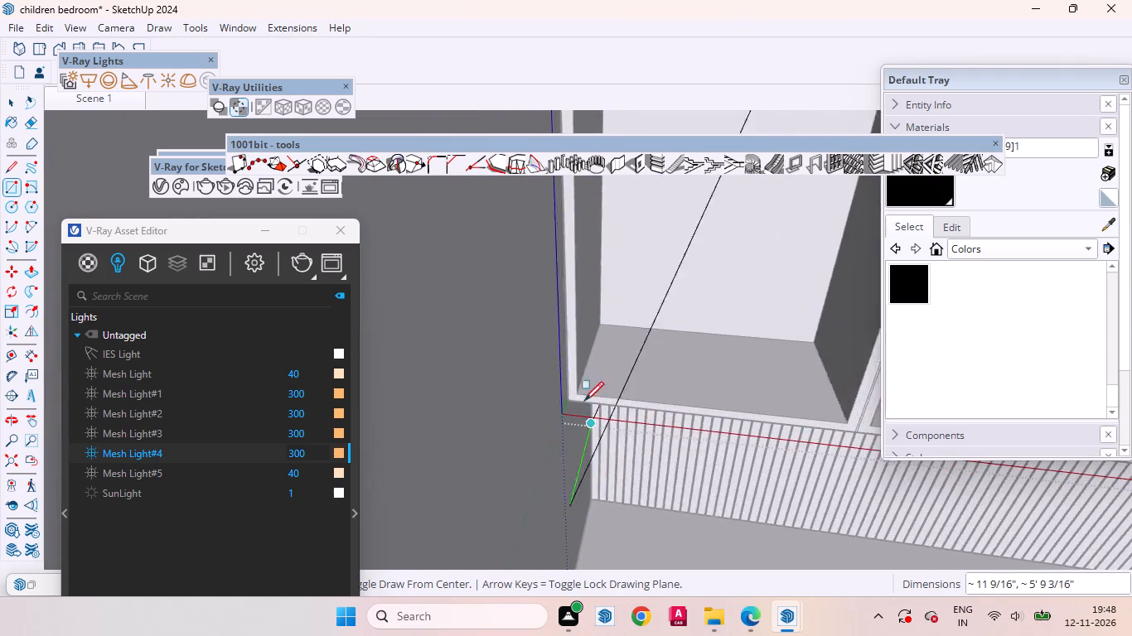
{"action": "scroll", "coordinate": [584, 401], "scroll_direction": "up", "scroll_amount": 12}
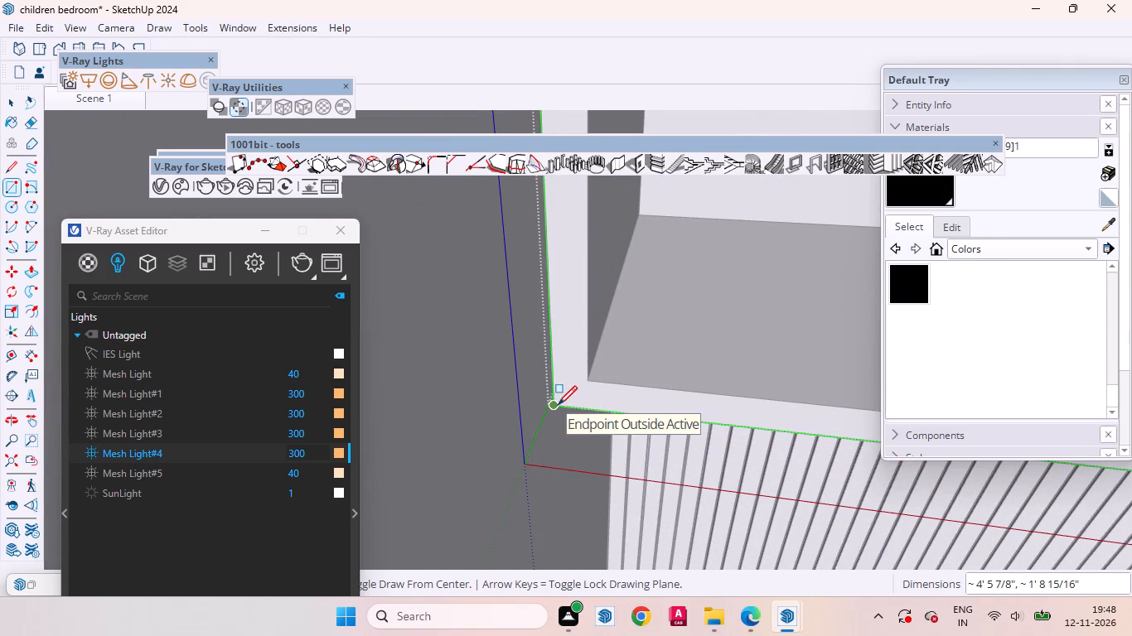
{"action": "left_click", "coordinate": [558, 405]}
Push/Pull the rectangle outward 18 mm as the first door panel and close its group.
{"action": "key", "text": "p"}
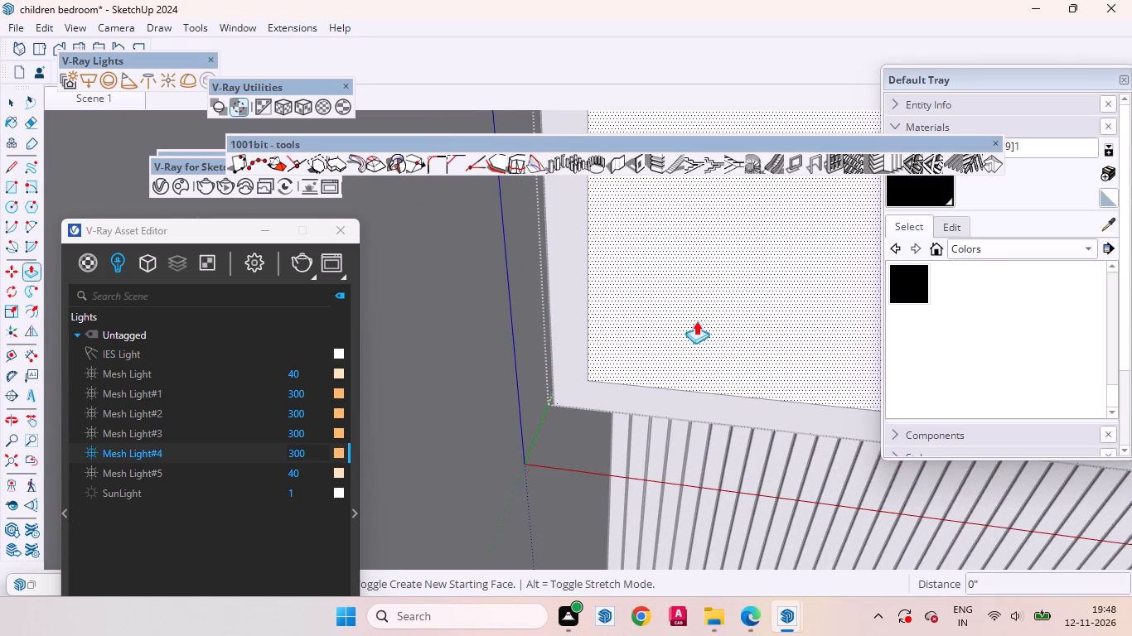
{"action": "left_click_drag", "start_coordinate": [695, 320], "coordinate": [695, 335]}
{"action": "type", "text": "18mm"}
{"action": "key", "text": "Return"}
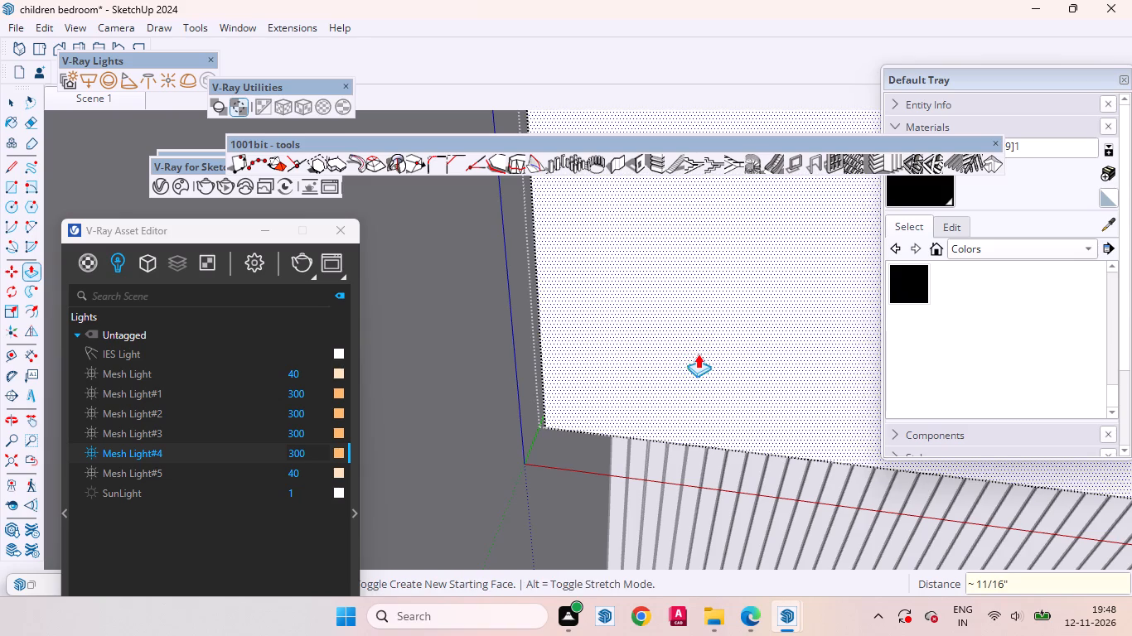
{"action": "key", "text": "space"}
{"action": "scroll", "coordinate": [547, 399], "scroll_direction": "down", "scroll_amount": 20}
{"action": "scroll", "coordinate": [547, 399], "scroll_direction": "down", "scroll_amount": 9}
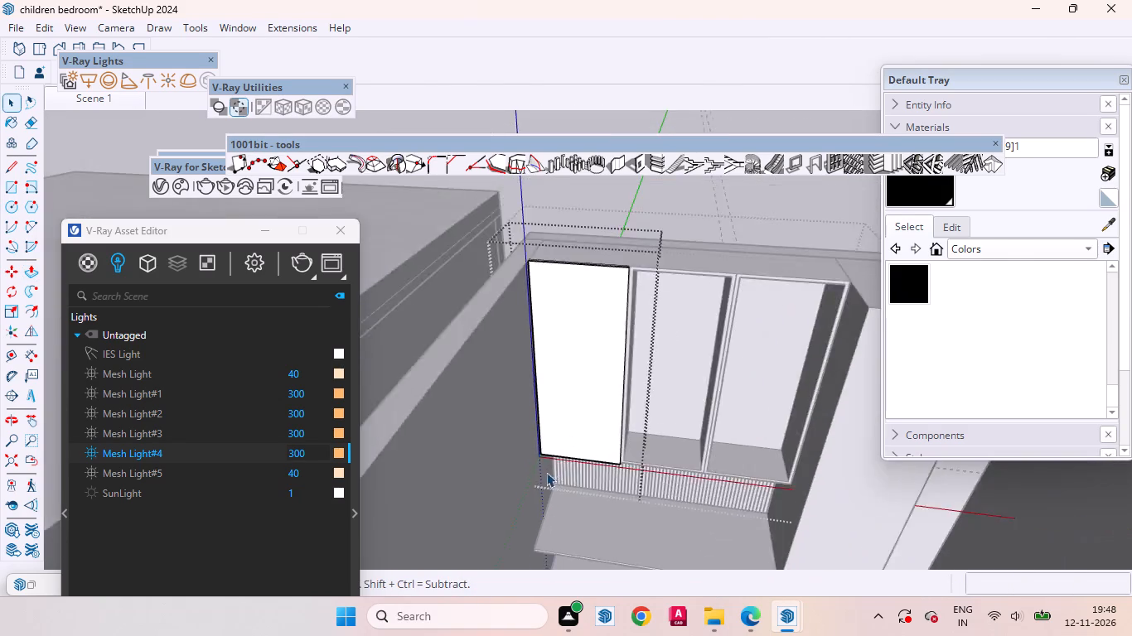
{"action": "scroll", "coordinate": [546, 472], "scroll_direction": "down", "scroll_amount": 6}
{"action": "left_click", "coordinate": [672, 274]}
Move the first door by its top corner about 10' 11" straight out in front of the cabinet, and close the cabinet group.
{"action": "scroll", "coordinate": [609, 365], "scroll_direction": "up", "scroll_amount": 7}
{"action": "middle_click_drag", "start_coordinate": [614, 439], "coordinate": [560, 450]}
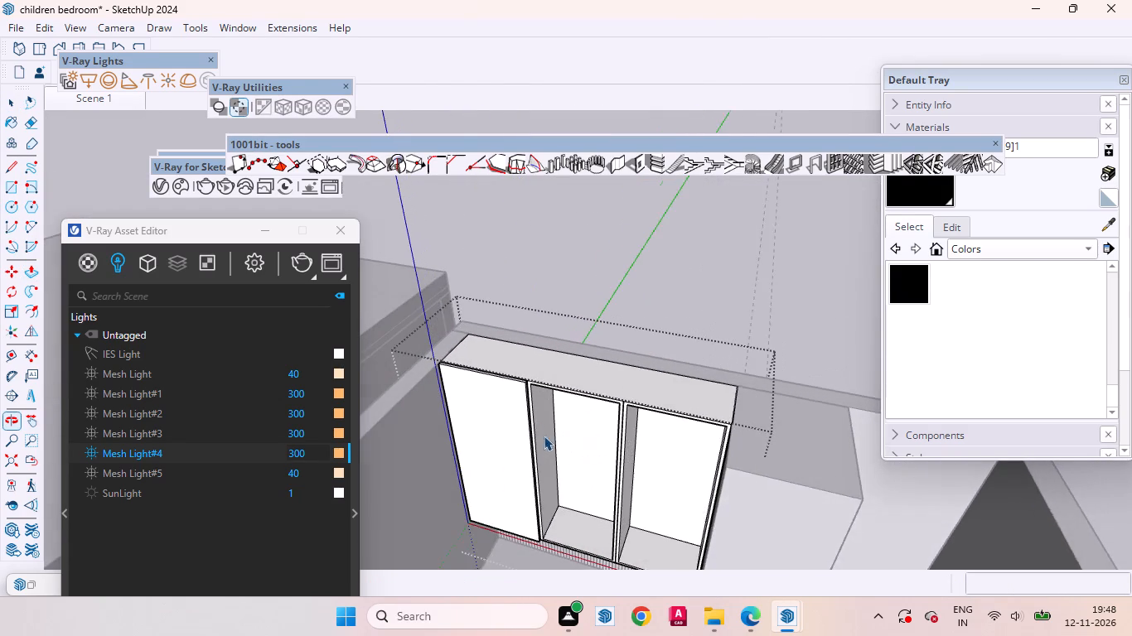
{"action": "left_click", "coordinate": [489, 399]}
{"action": "scroll", "coordinate": [768, 365], "scroll_direction": "down", "scroll_amount": 4}
{"action": "scroll", "coordinate": [481, 363], "scroll_direction": "up", "scroll_amount": 4}
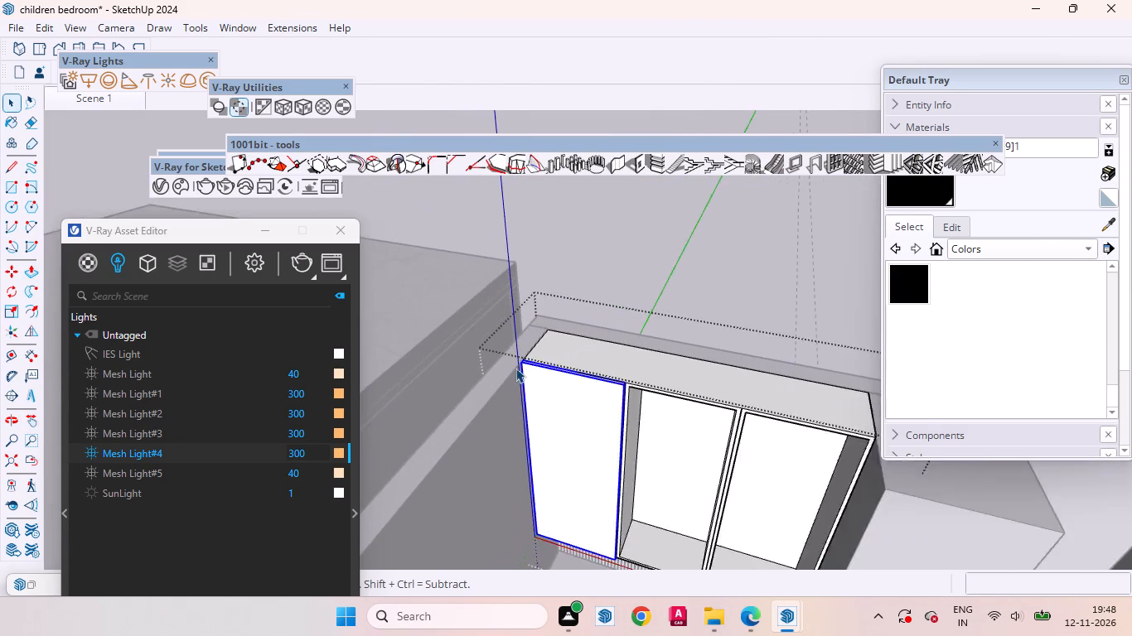
{"action": "scroll", "coordinate": [515, 368], "scroll_direction": "up", "scroll_amount": 3}
{"action": "key", "text": "m"}
{"action": "scroll", "coordinate": [533, 358], "scroll_direction": "up", "scroll_amount": 7}
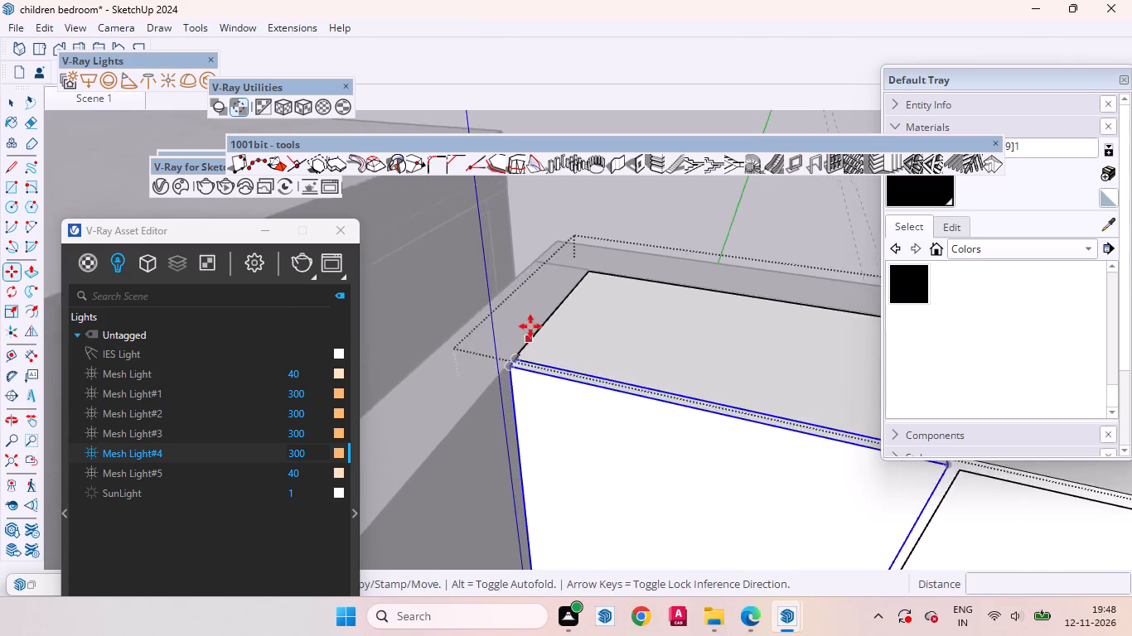
{"action": "scroll", "coordinate": [530, 326], "scroll_direction": "up", "scroll_amount": 4}
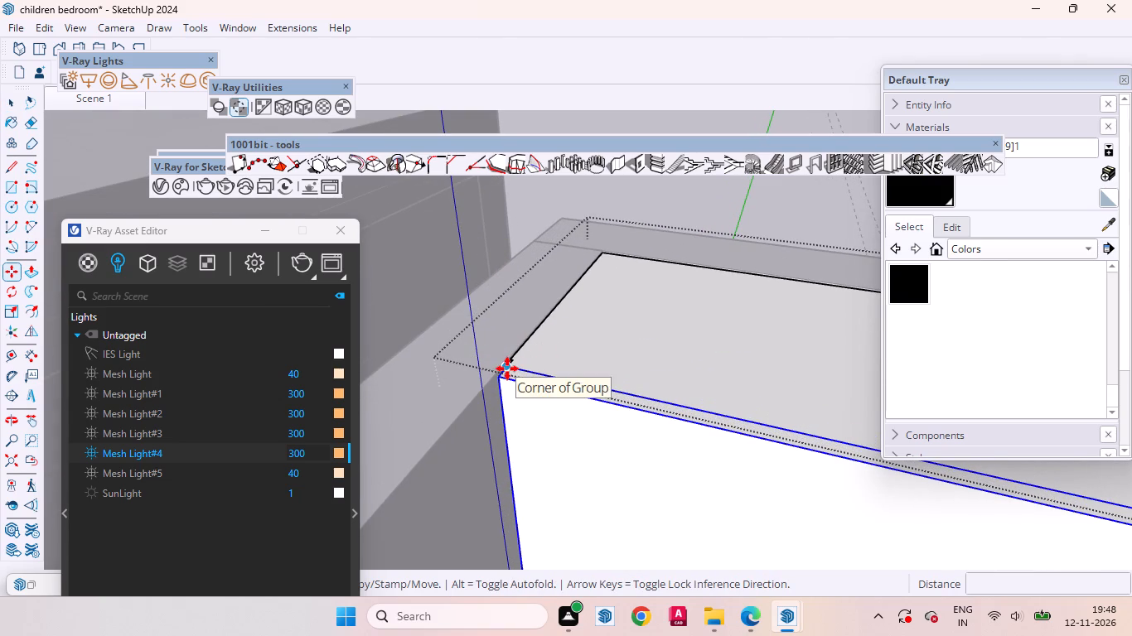
{"action": "left_click", "coordinate": [507, 369]}
{"action": "scroll", "coordinate": [601, 385], "scroll_direction": "down", "scroll_amount": 20}
{"action": "scroll", "coordinate": [601, 385], "scroll_direction": "down", "scroll_amount": 1}
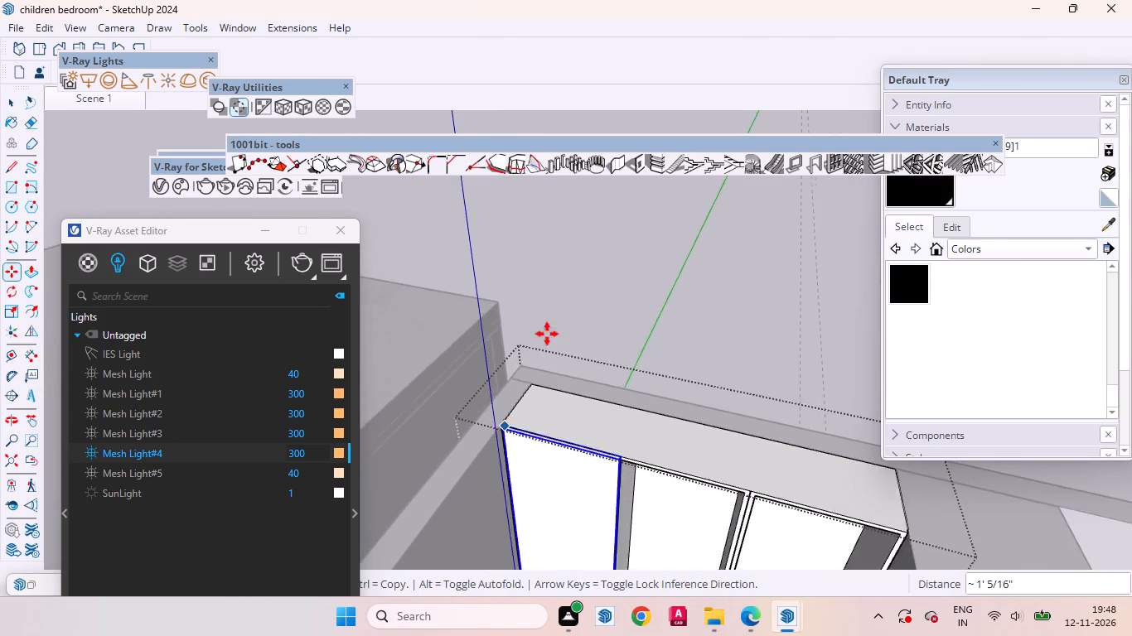
{"action": "scroll", "coordinate": [547, 334], "scroll_direction": "down", "scroll_amount": 20}
{"action": "scroll", "coordinate": [547, 334], "scroll_direction": "down", "scroll_amount": 8}
{"action": "scroll", "coordinate": [668, 251], "scroll_direction": "up", "scroll_amount": 1}
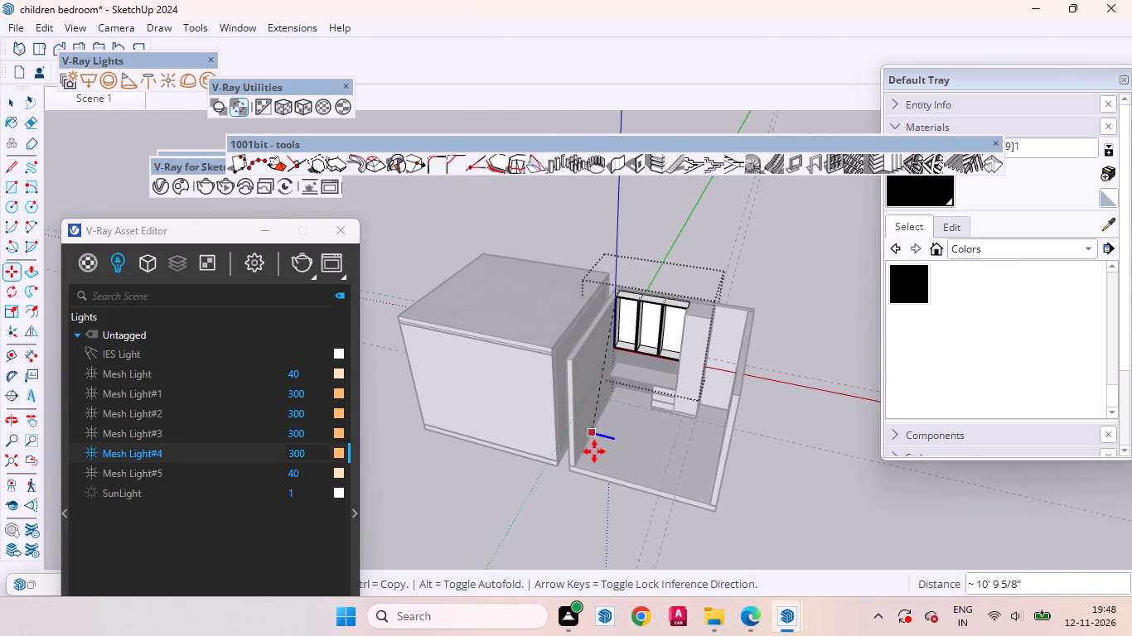
{"action": "scroll", "coordinate": [655, 436], "scroll_direction": "up", "scroll_amount": 3}
{"action": "scroll", "coordinate": [651, 394], "scroll_direction": "down", "scroll_amount": 8}
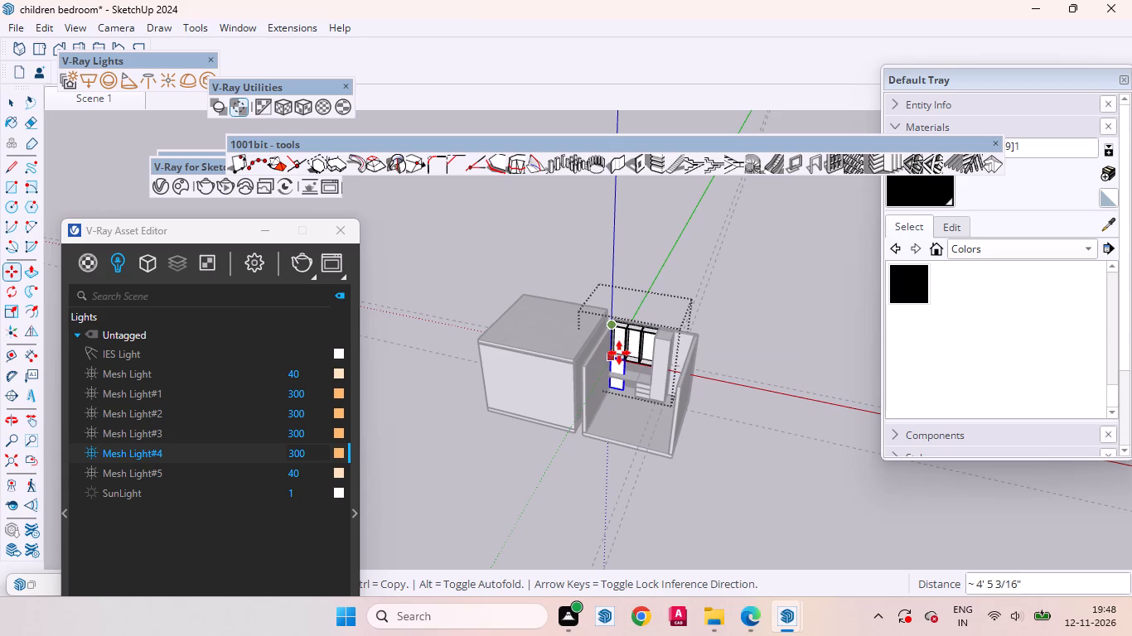
{"action": "middle_click_drag", "start_coordinate": [608, 354], "coordinate": [336, 373]}
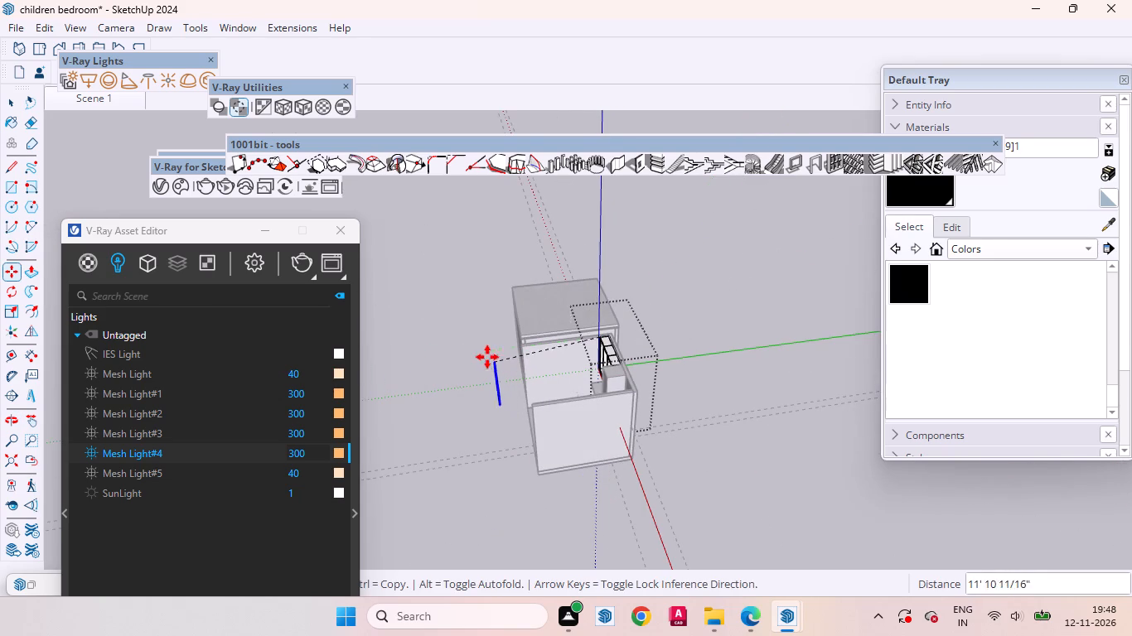
{"action": "left_click", "coordinate": [501, 353]}
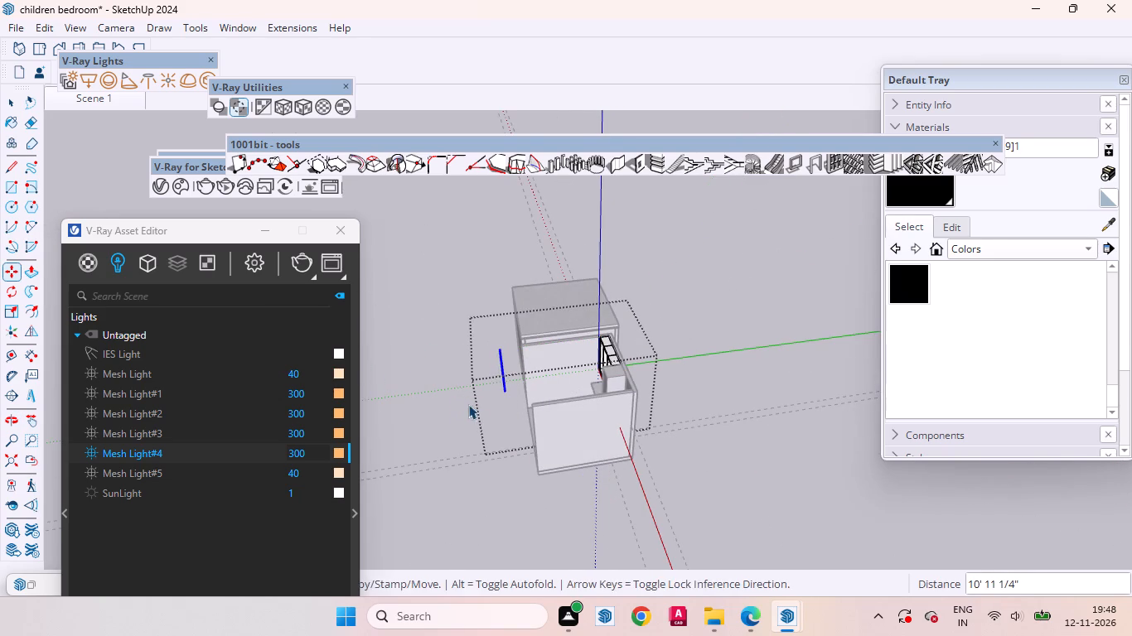
{"action": "key", "text": "space"}
{"action": "left_click", "coordinate": [475, 413]}
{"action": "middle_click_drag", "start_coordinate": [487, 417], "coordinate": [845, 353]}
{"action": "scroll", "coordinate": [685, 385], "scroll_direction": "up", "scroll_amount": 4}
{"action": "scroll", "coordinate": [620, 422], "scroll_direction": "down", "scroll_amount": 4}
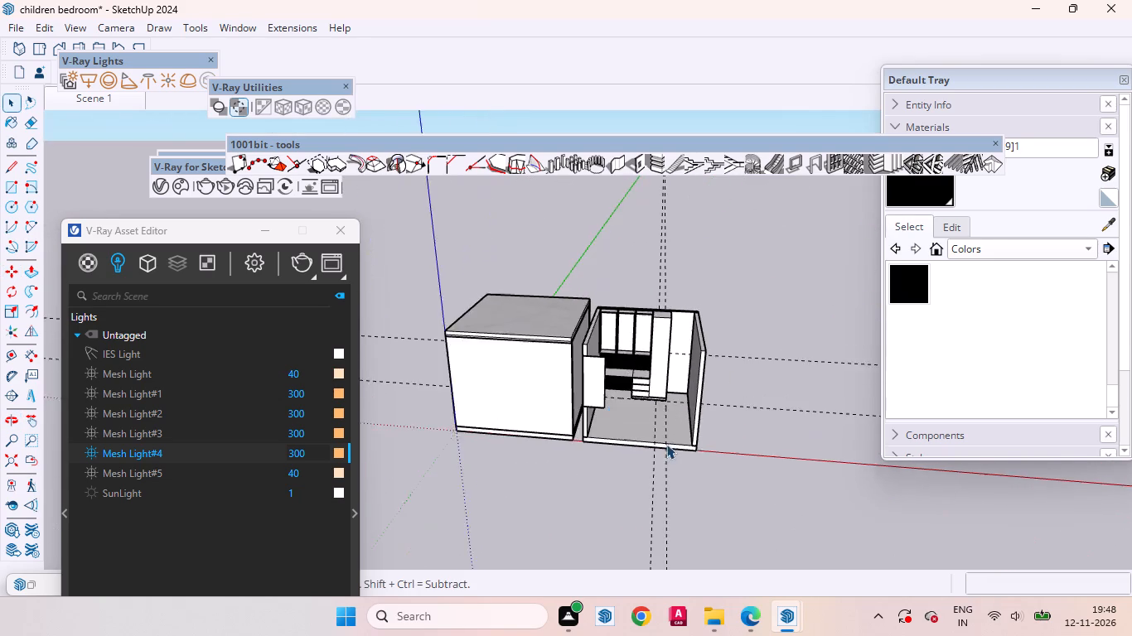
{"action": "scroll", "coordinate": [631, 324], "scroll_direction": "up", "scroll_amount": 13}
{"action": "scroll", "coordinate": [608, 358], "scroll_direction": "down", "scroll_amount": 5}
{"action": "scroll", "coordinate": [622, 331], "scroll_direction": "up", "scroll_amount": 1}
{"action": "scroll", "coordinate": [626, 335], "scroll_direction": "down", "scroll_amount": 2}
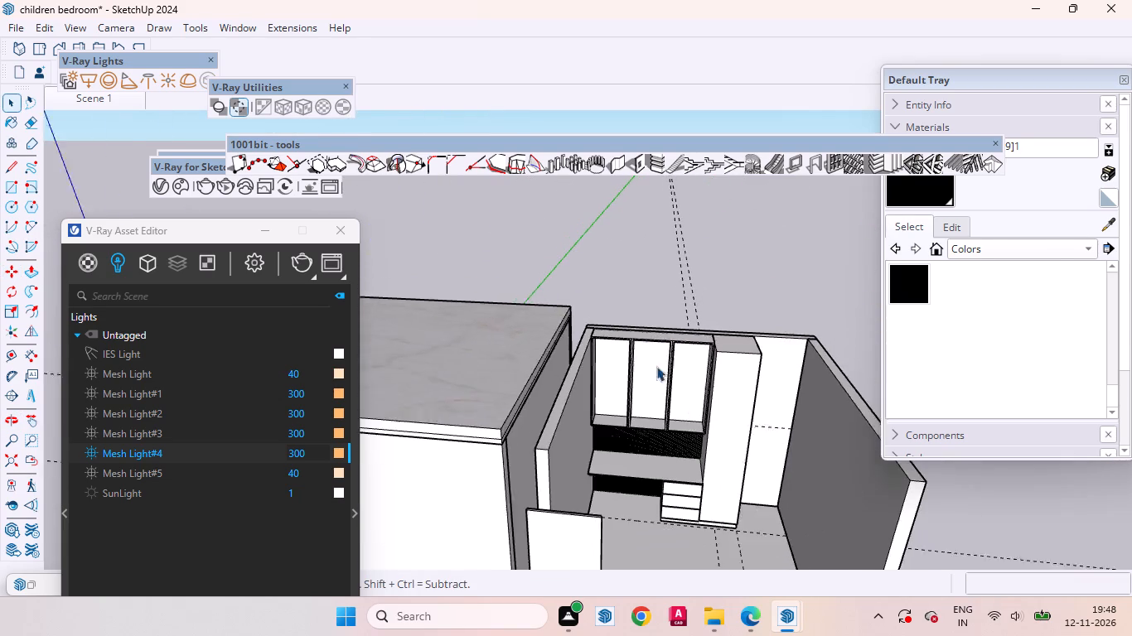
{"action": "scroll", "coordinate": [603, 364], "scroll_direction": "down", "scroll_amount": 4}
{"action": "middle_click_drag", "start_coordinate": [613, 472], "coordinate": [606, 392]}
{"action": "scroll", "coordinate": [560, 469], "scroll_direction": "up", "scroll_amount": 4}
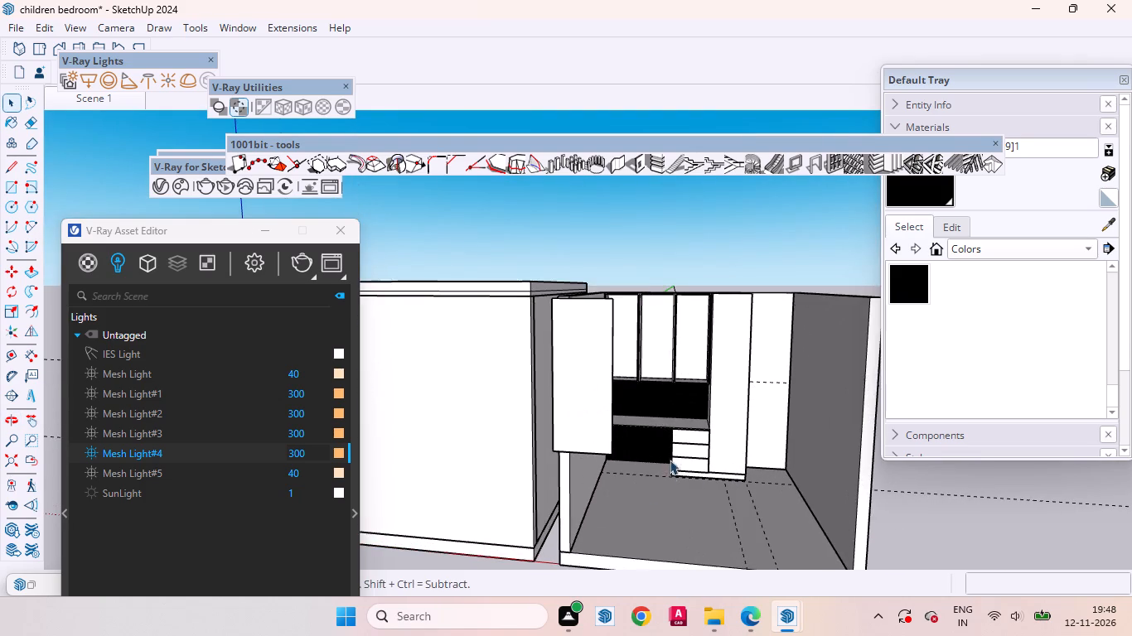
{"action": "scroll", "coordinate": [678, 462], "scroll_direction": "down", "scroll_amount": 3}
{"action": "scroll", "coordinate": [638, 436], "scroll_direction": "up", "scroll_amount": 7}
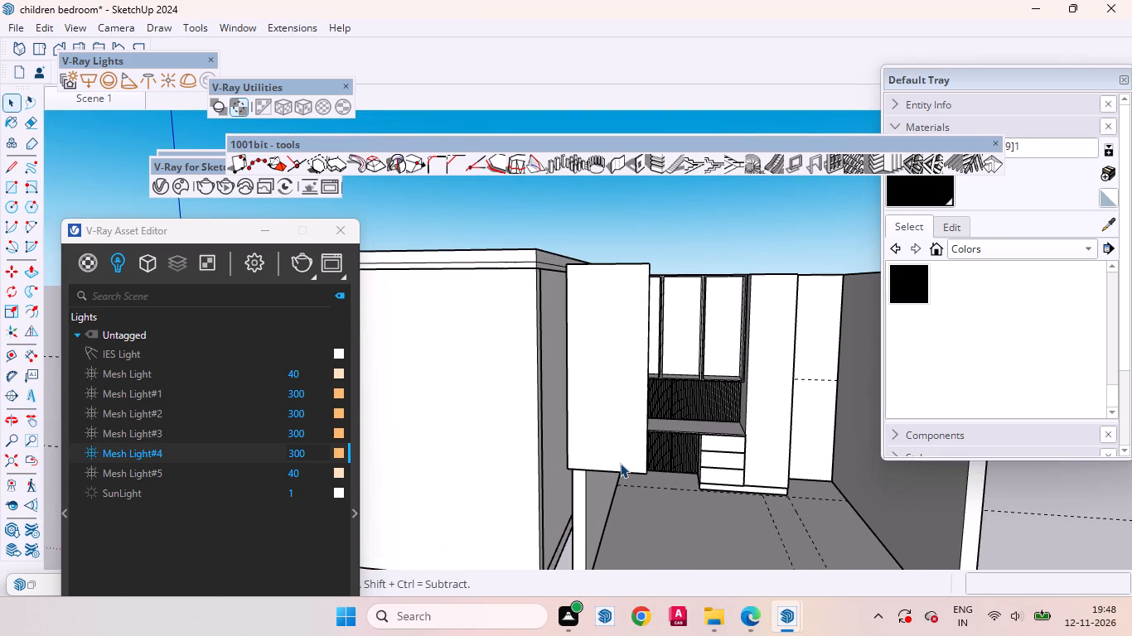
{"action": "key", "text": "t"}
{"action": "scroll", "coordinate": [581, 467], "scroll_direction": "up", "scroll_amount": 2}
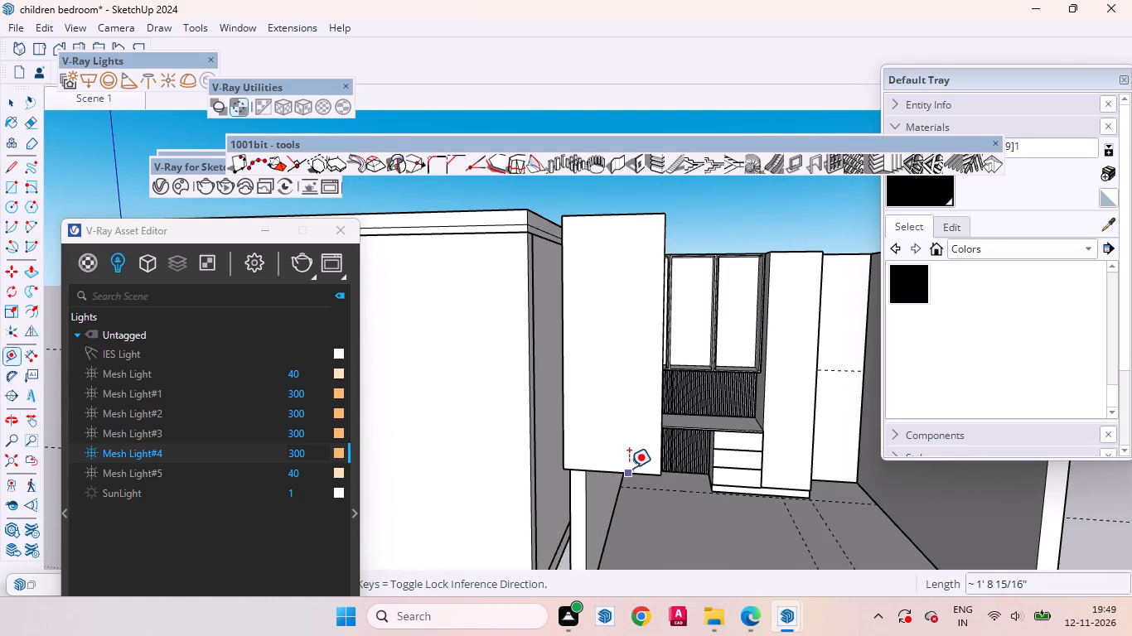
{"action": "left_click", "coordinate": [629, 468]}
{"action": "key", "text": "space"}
Place a Tape Measure guide 12" above the bottom edge of the moved door.
{"action": "middle_click_drag", "start_coordinate": [614, 455], "coordinate": [598, 461]}
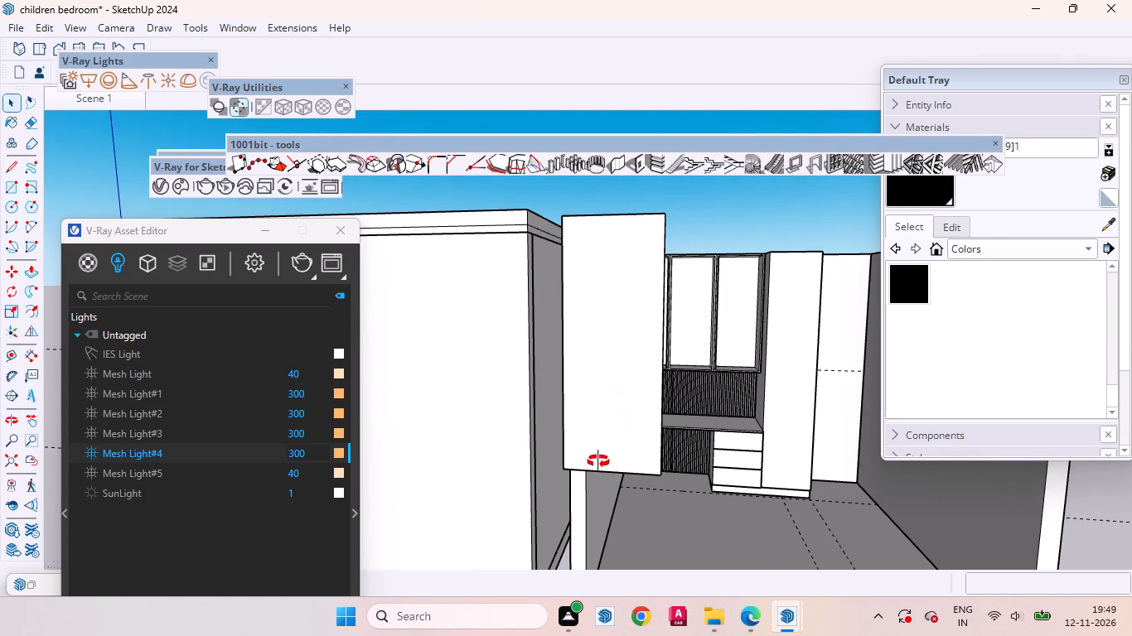
{"action": "middle_click_drag", "start_coordinate": [598, 461], "coordinate": [530, 464]}
{"action": "key", "text": "t"}
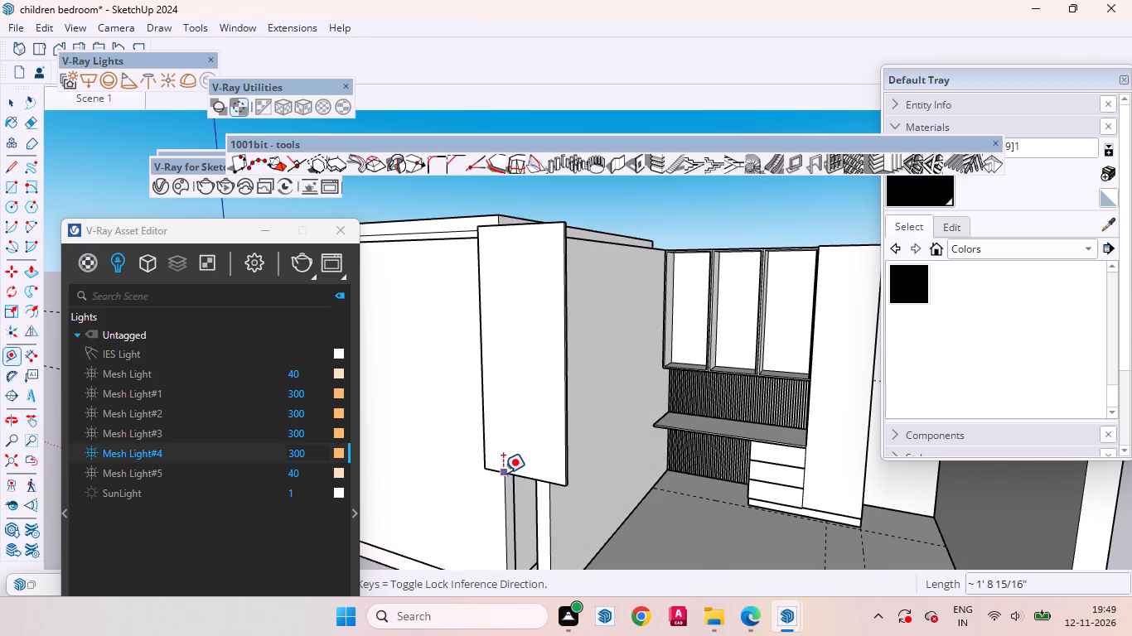
{"action": "left_click", "coordinate": [503, 473]}
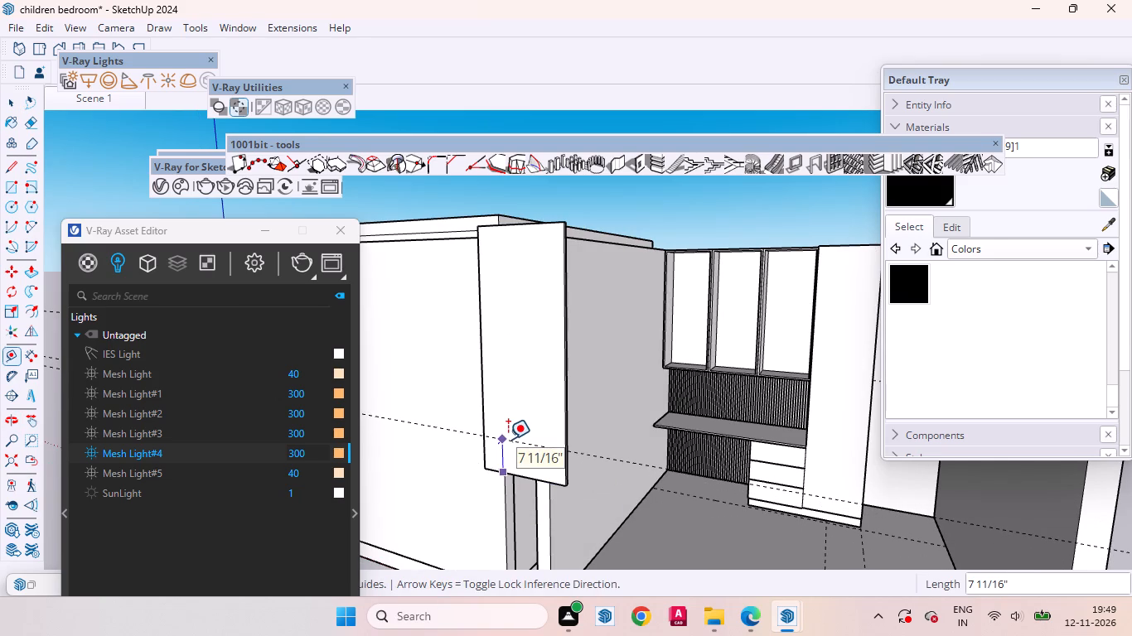
{"action": "type", "text": "12"}
{"action": "key", "text": "Return"}
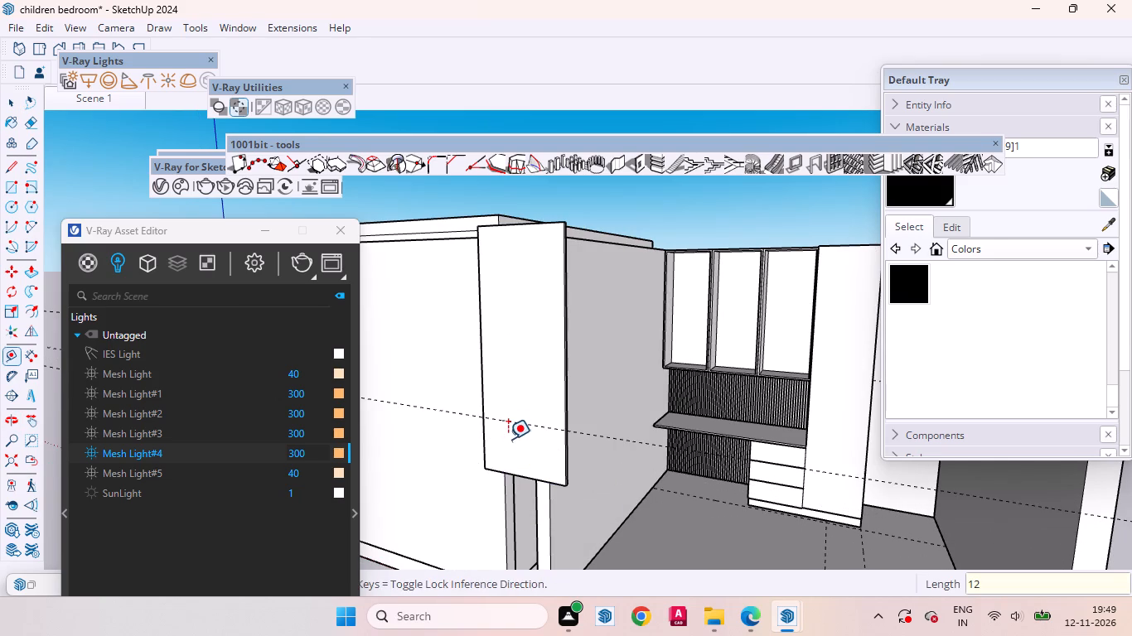
Place a second Tape Measure guide 6" above the first guide on the moved door.
{"action": "middle_click_drag", "start_coordinate": [515, 439], "coordinate": [587, 436]}
{"action": "left_click", "coordinate": [612, 426]}
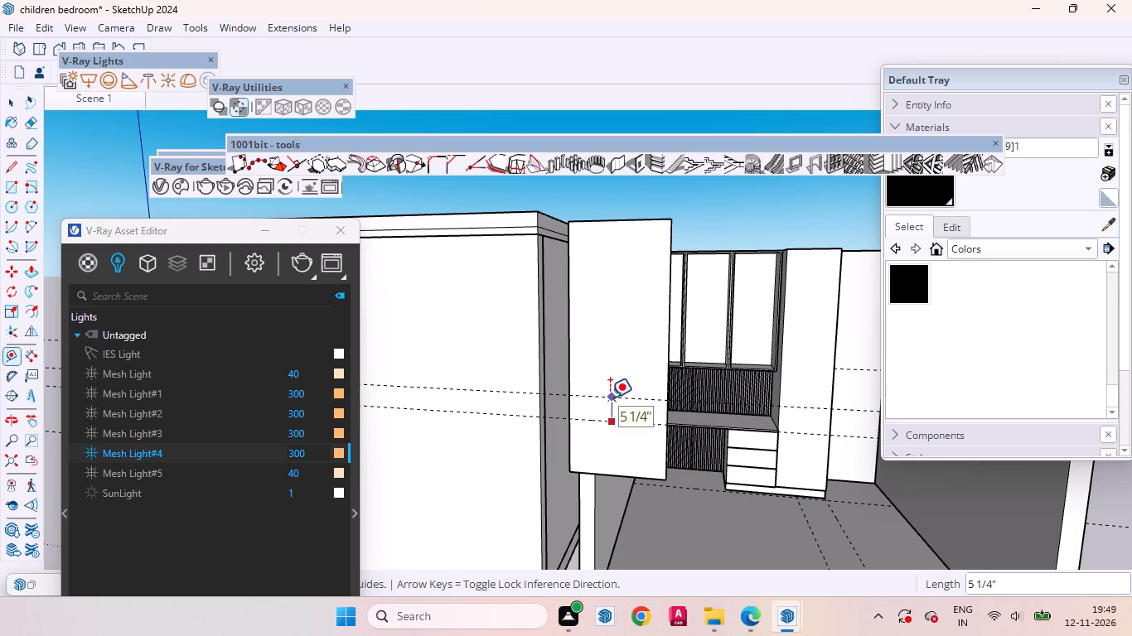
{"action": "key", "text": "6"}
{"action": "key", "text": "Return"}
{"action": "key", "text": "space"}
Inside the door's group, draw a tangent arc bulging downward across the door's full width, between the upper guide's edge intersections.
{"action": "middle_click_drag", "start_coordinate": [641, 445], "coordinate": [659, 443]}
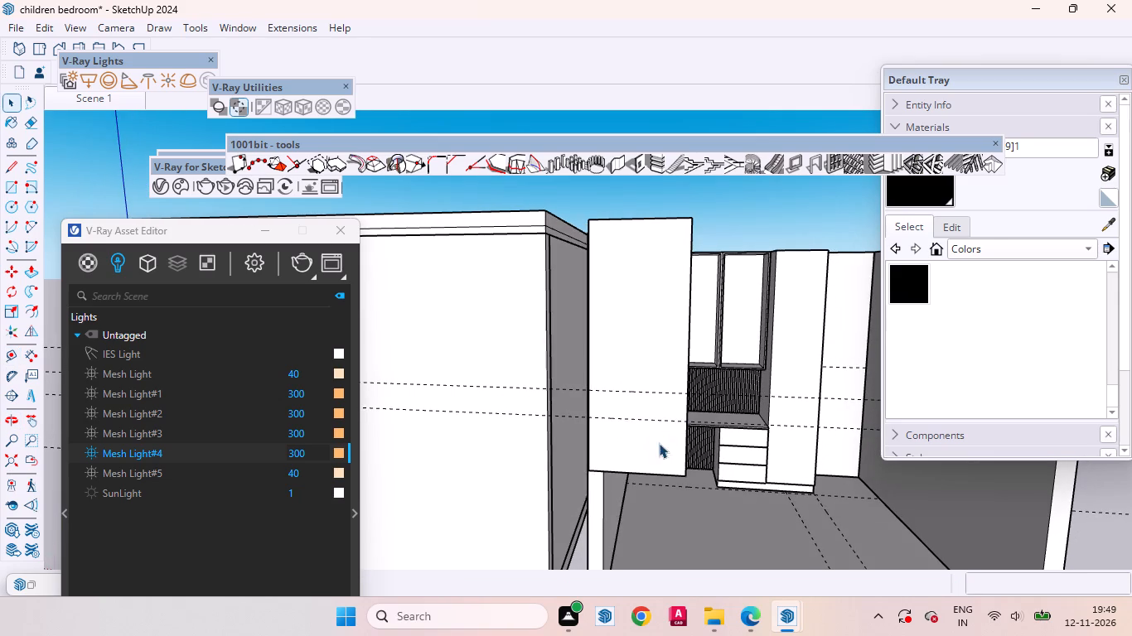
{"action": "left_click", "coordinate": [664, 467]}
{"action": "double_click", "coordinate": [654, 453]}
{"action": "left_click", "coordinate": [646, 436]}
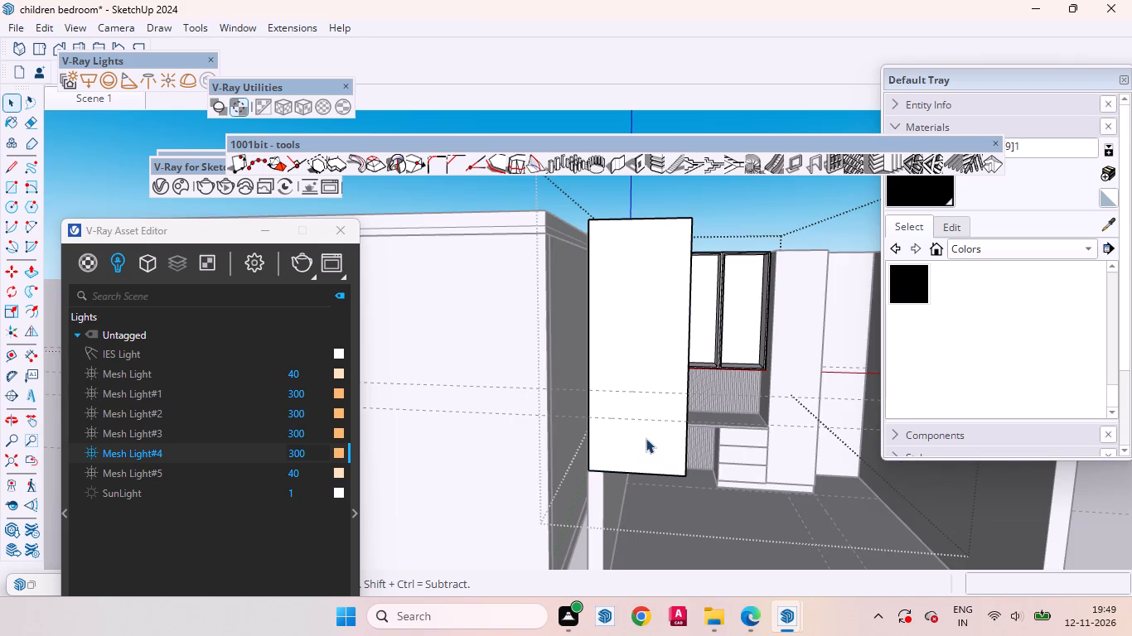
{"action": "double_click", "coordinate": [642, 440]}
{"action": "left_click", "coordinate": [639, 432]}
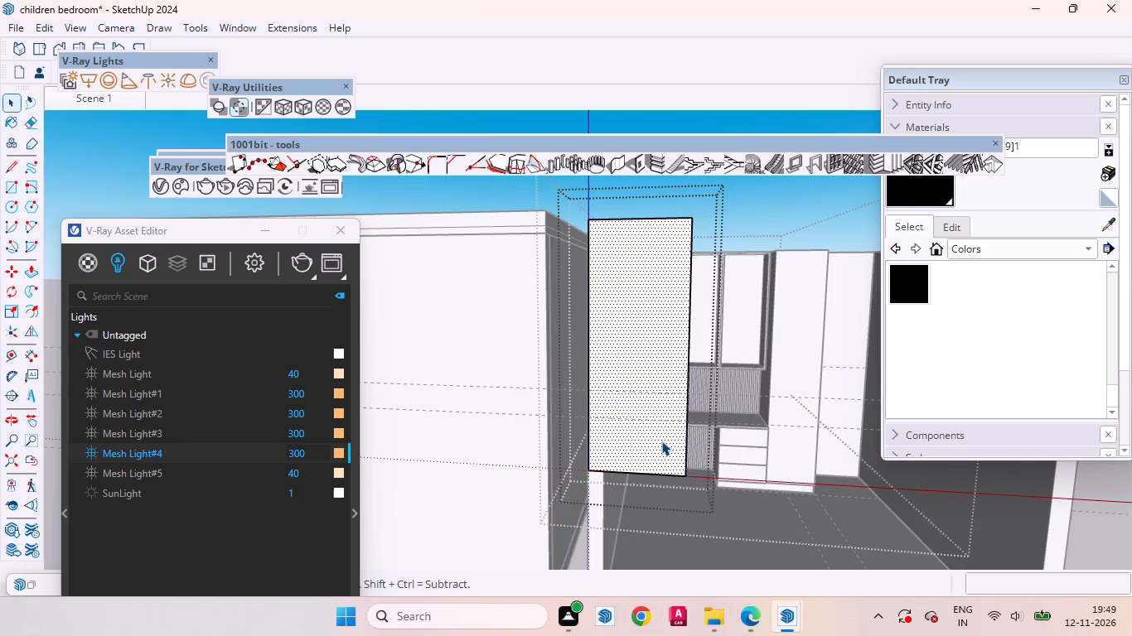
{"action": "key", "text": "a"}
{"action": "left_click", "coordinate": [592, 394]}
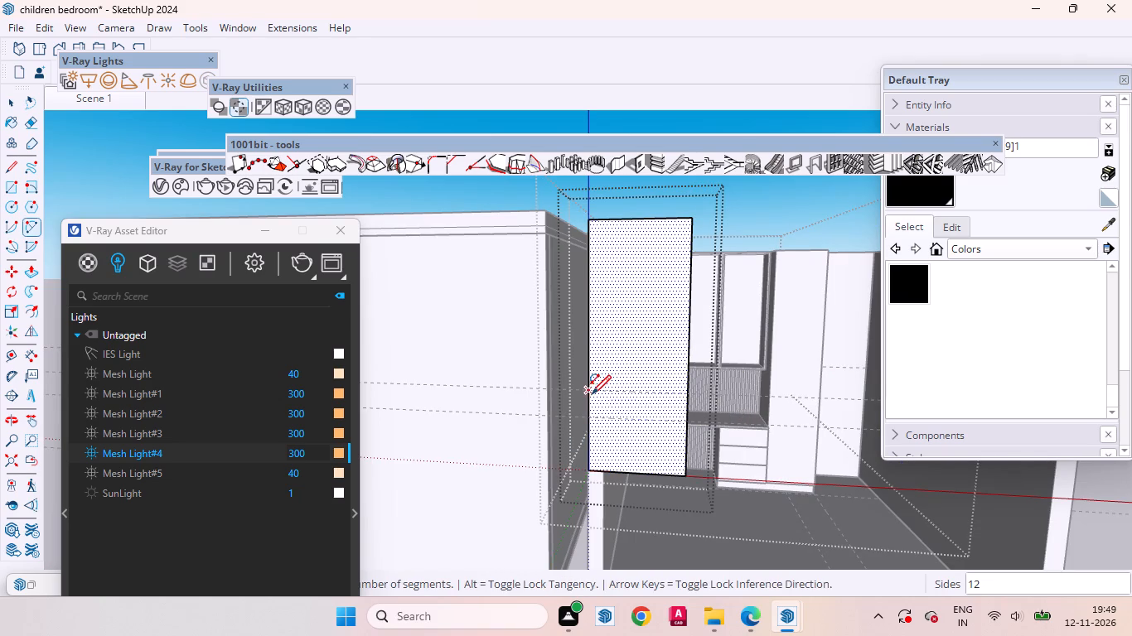
{"action": "double_click", "coordinate": [686, 395]}
Push/Pull the area below the arc back through the door's 11/16" thickness to cut the rounded bottom.
{"action": "key", "text": "space"}
{"action": "left_click", "coordinate": [649, 461]}
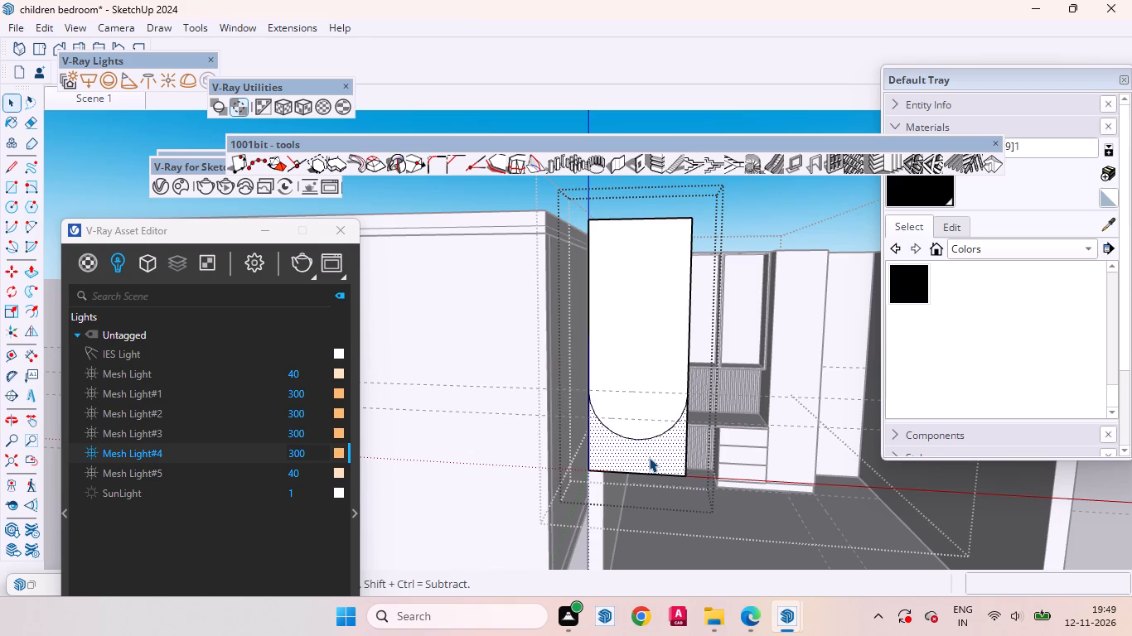
{"action": "key", "text": "p"}
{"action": "left_click_drag", "start_coordinate": [649, 457], "coordinate": [668, 448]}
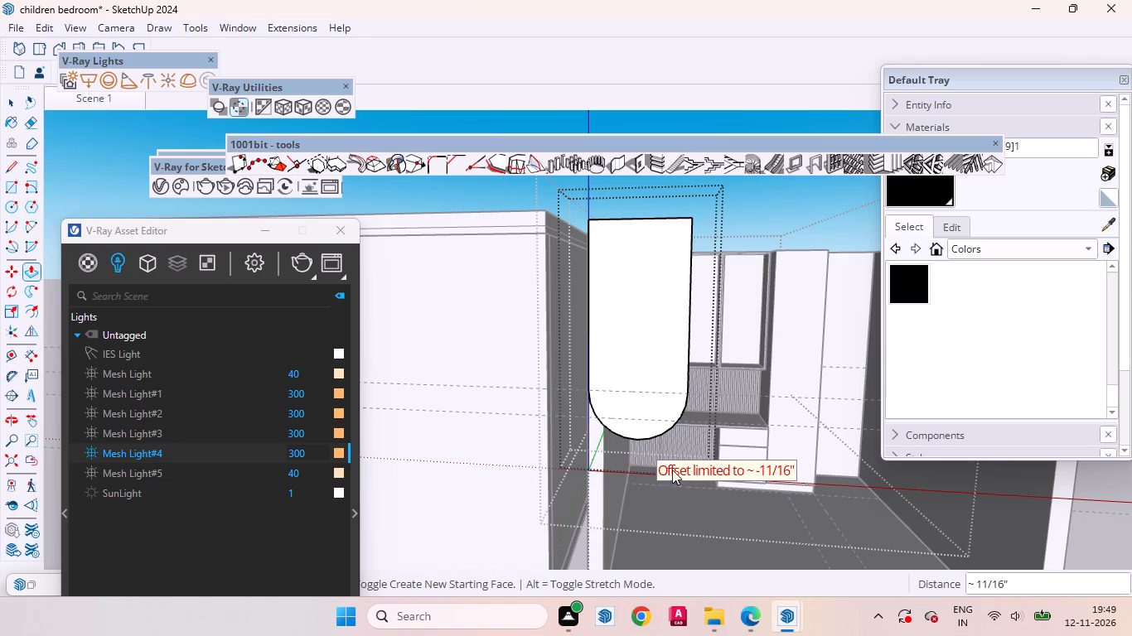
{"action": "key", "text": "space"}
Move the rounded door by its top corner about 10' 11 3/4" back onto the first compartment, and close the cabinet group.
{"action": "scroll", "coordinate": [614, 499], "scroll_direction": "down", "scroll_amount": 8}
{"action": "left_click", "coordinate": [685, 318]}
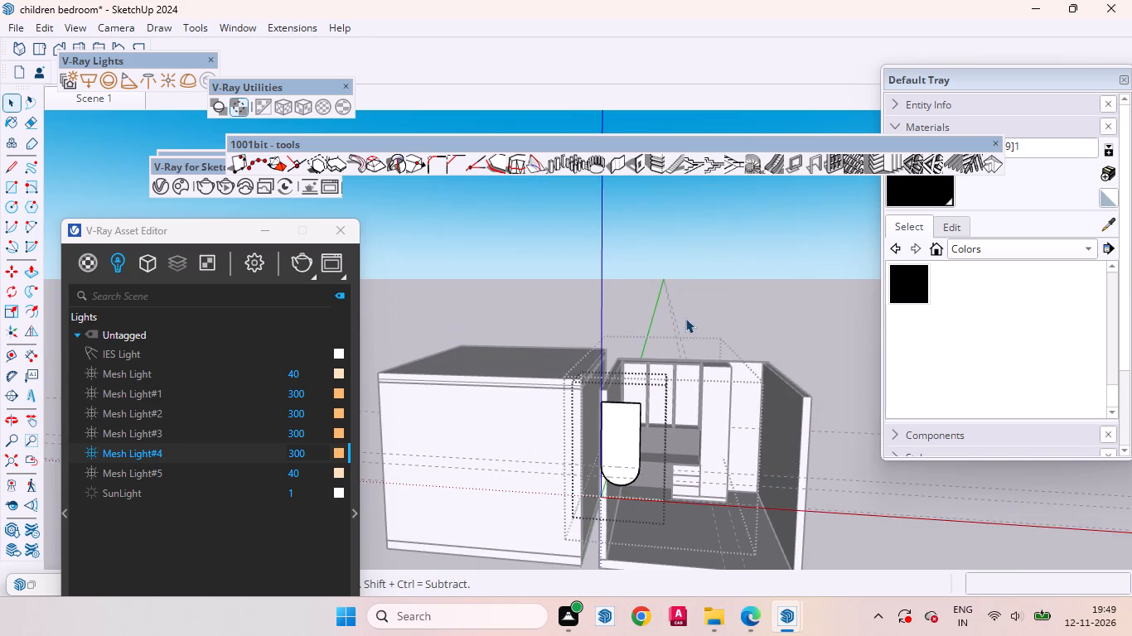
{"action": "left_click", "coordinate": [617, 426]}
{"action": "scroll", "coordinate": [599, 390], "scroll_direction": "up", "scroll_amount": 2}
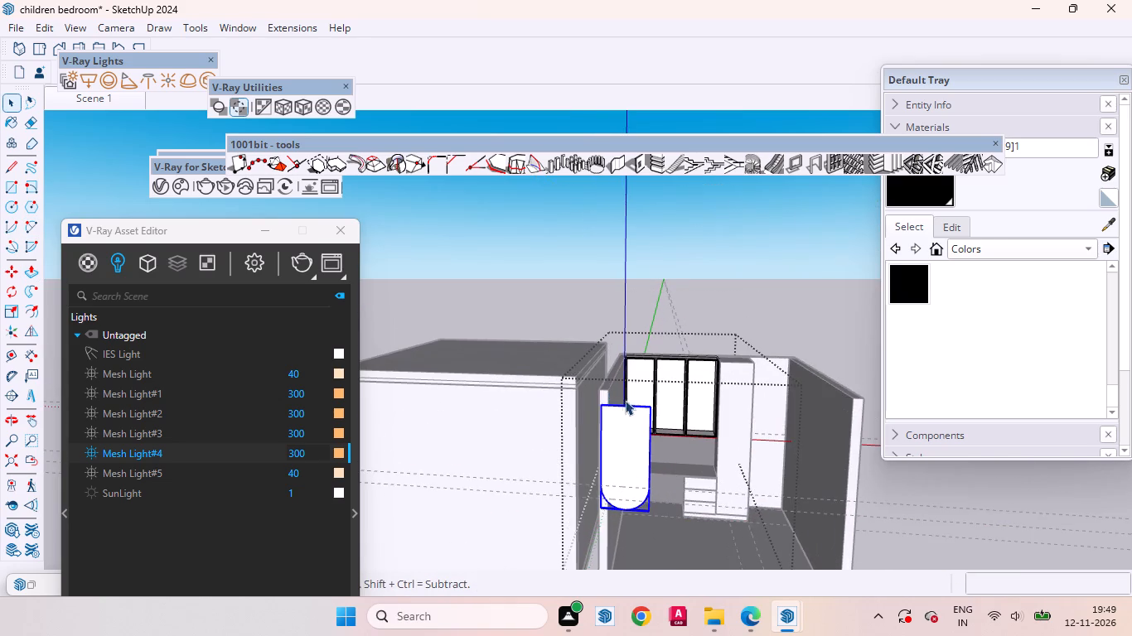
{"action": "middle_click_drag", "start_coordinate": [621, 411], "coordinate": [324, 489]}
{"action": "scroll", "coordinate": [377, 404], "scroll_direction": "up", "scroll_amount": 11}
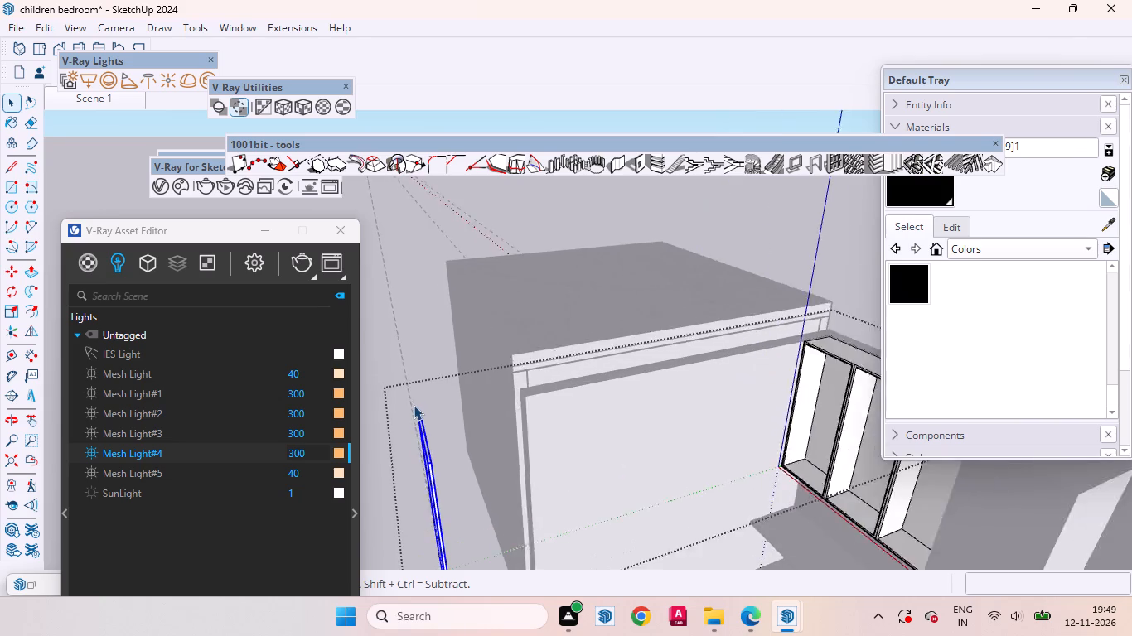
{"action": "scroll", "coordinate": [414, 405], "scroll_direction": "up", "scroll_amount": 9}
{"action": "key", "text": "m"}
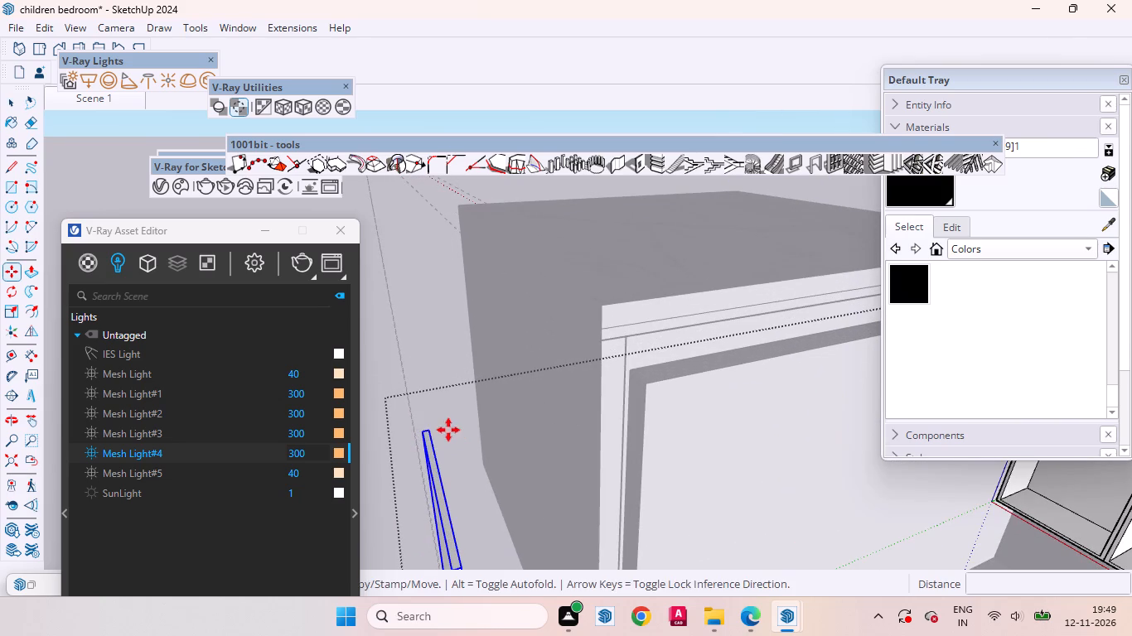
{"action": "left_click", "coordinate": [437, 427]}
{"action": "scroll", "coordinate": [451, 428], "scroll_direction": "down", "scroll_amount": 13}
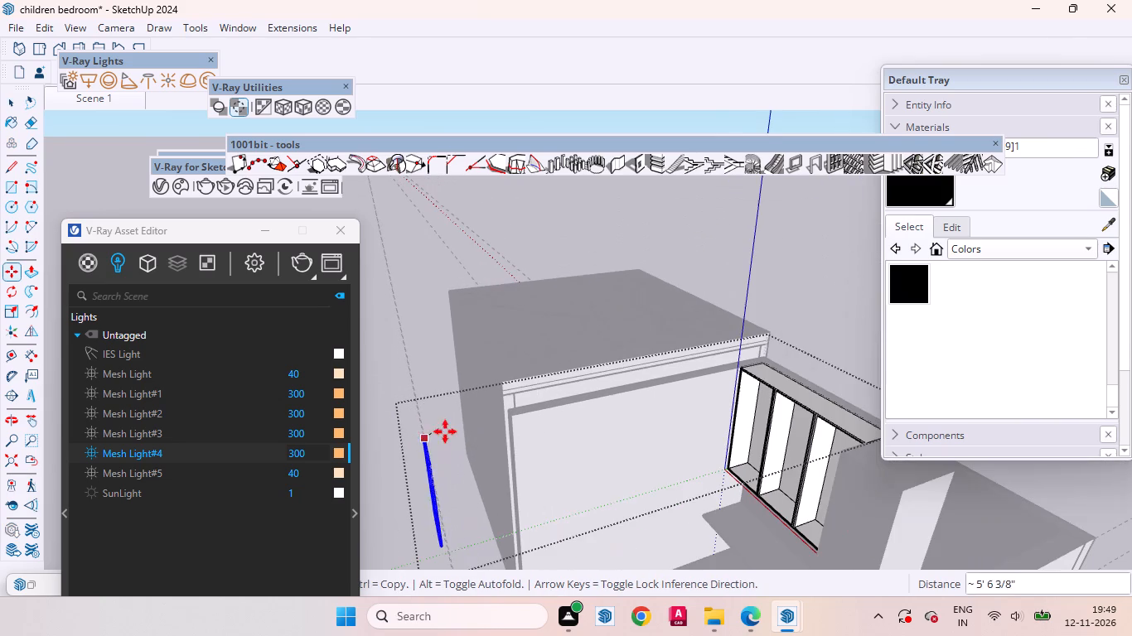
{"action": "scroll", "coordinate": [721, 380], "scroll_direction": "up", "scroll_amount": 12}
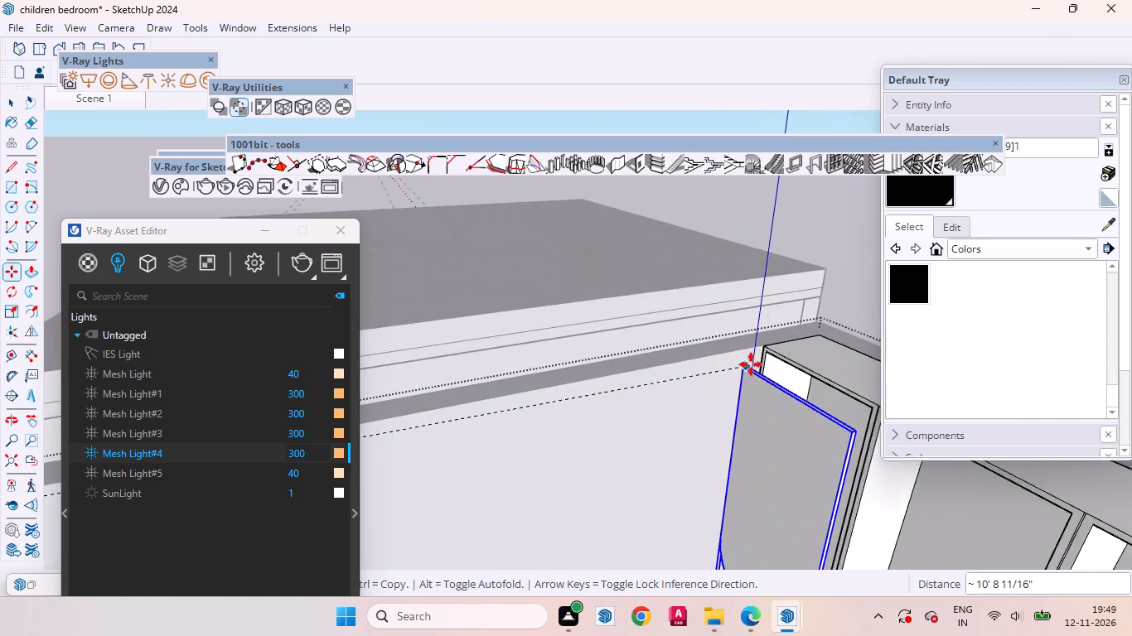
{"action": "scroll", "coordinate": [751, 364], "scroll_direction": "up", "scroll_amount": 5}
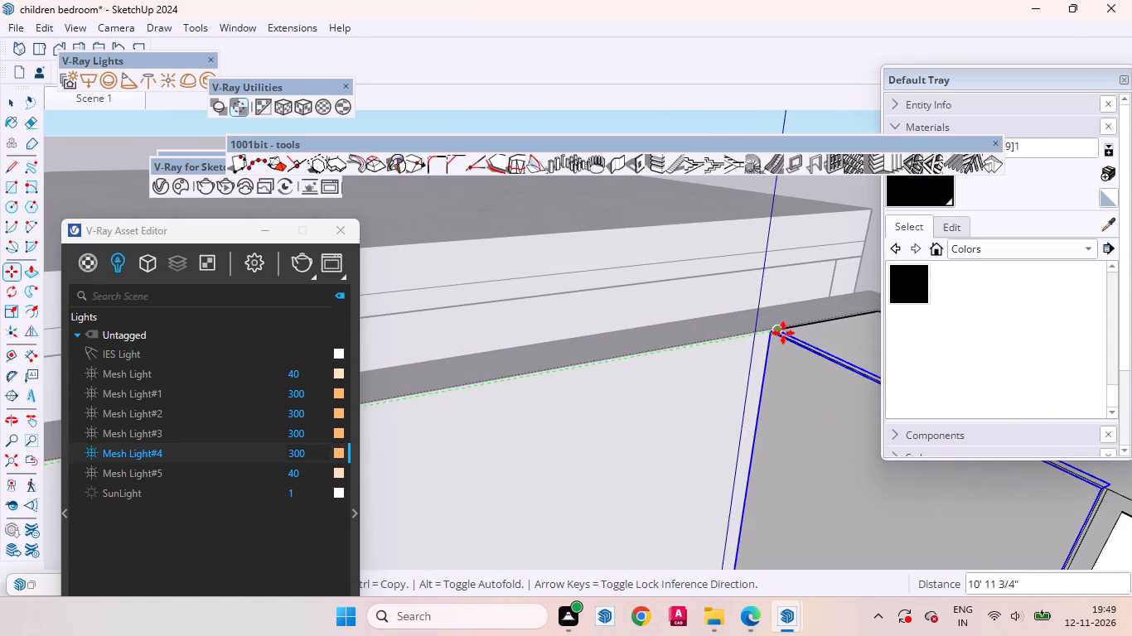
{"action": "left_click", "coordinate": [781, 333]}
{"action": "key", "text": "space"}
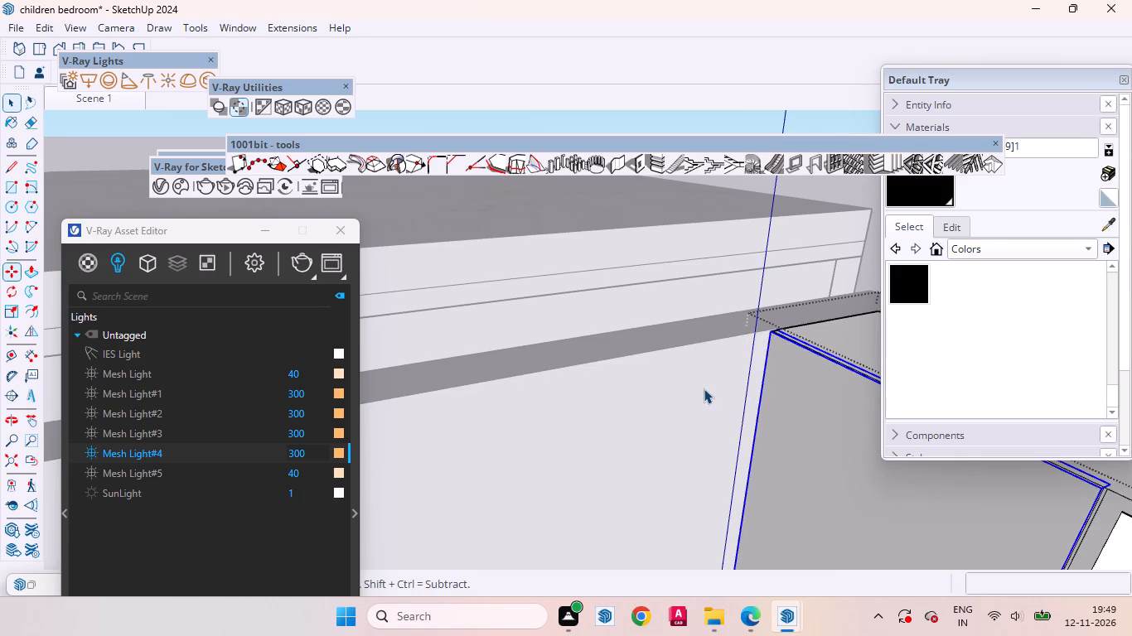
{"action": "scroll", "coordinate": [704, 388], "scroll_direction": "down", "scroll_amount": 13}
{"action": "left_click", "coordinate": [824, 272]}
Examine from several angles how the rounded door sits in the first compartment of the upper cabinet.
{"action": "middle_click_drag", "start_coordinate": [749, 444], "coordinate": [814, 414]}
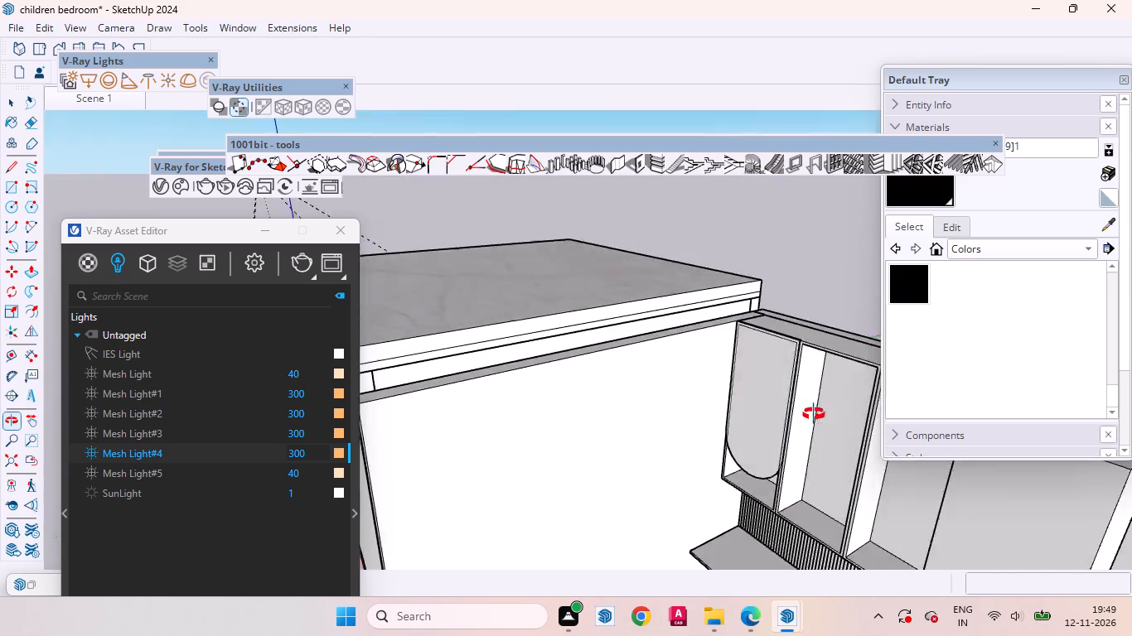
{"action": "middle_click_drag", "start_coordinate": [814, 414], "coordinate": [891, 355]}
{"action": "scroll", "coordinate": [816, 433], "scroll_direction": "up", "scroll_amount": 3}
{"action": "middle_click_drag", "start_coordinate": [745, 399], "coordinate": [832, 469]}
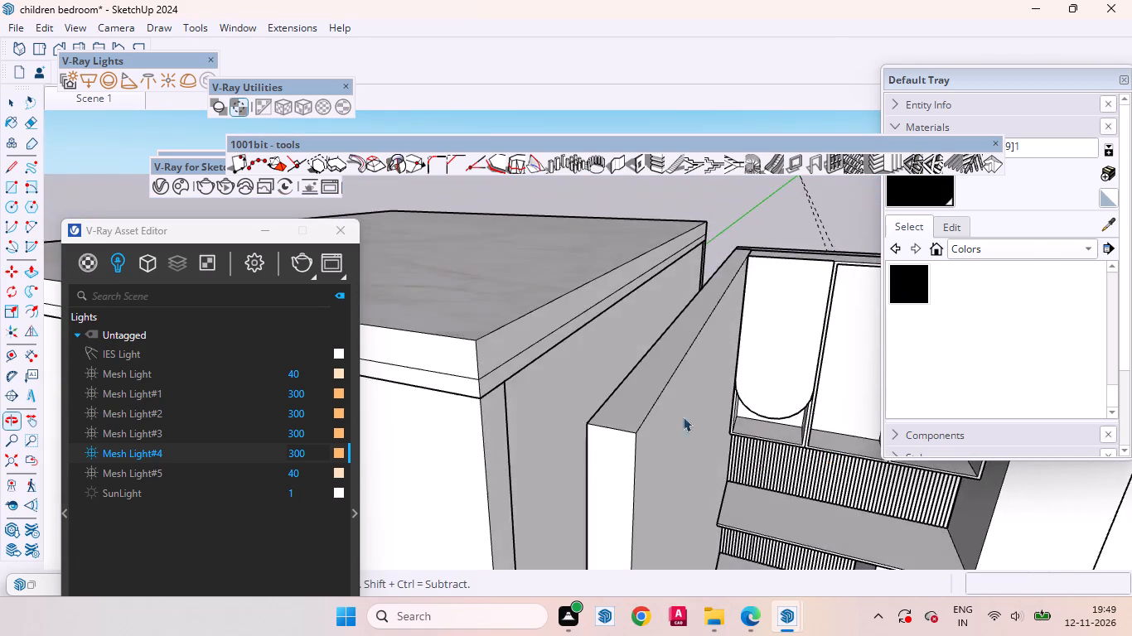
{"action": "scroll", "coordinate": [676, 401], "scroll_direction": "down", "scroll_amount": 7}
{"action": "middle_click_drag", "start_coordinate": [748, 416], "coordinate": [769, 390]}
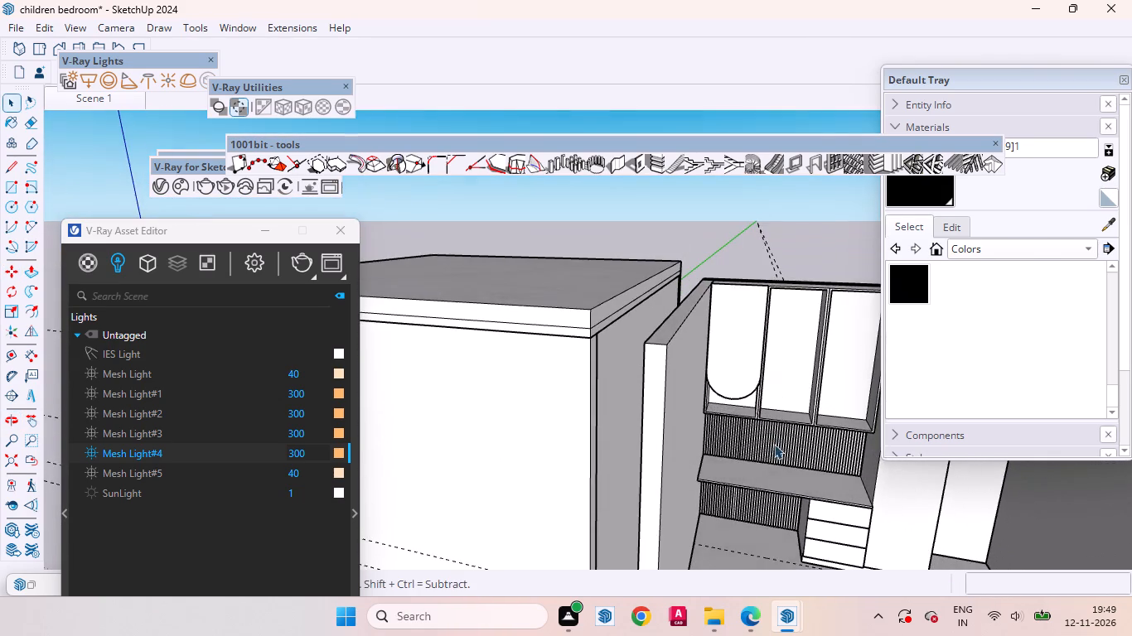
{"action": "scroll", "coordinate": [750, 287], "scroll_direction": "up", "scroll_amount": 12}
{"action": "middle_click_drag", "start_coordinate": [662, 290], "coordinate": [716, 394]}
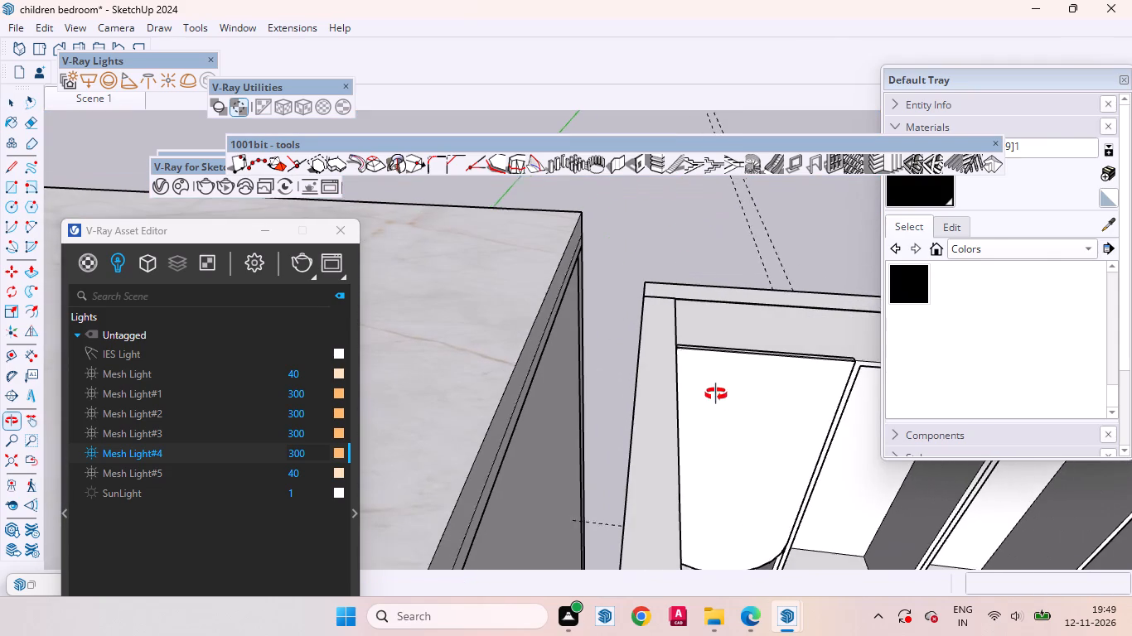
{"action": "middle_click_drag", "start_coordinate": [716, 394], "coordinate": [717, 394]}
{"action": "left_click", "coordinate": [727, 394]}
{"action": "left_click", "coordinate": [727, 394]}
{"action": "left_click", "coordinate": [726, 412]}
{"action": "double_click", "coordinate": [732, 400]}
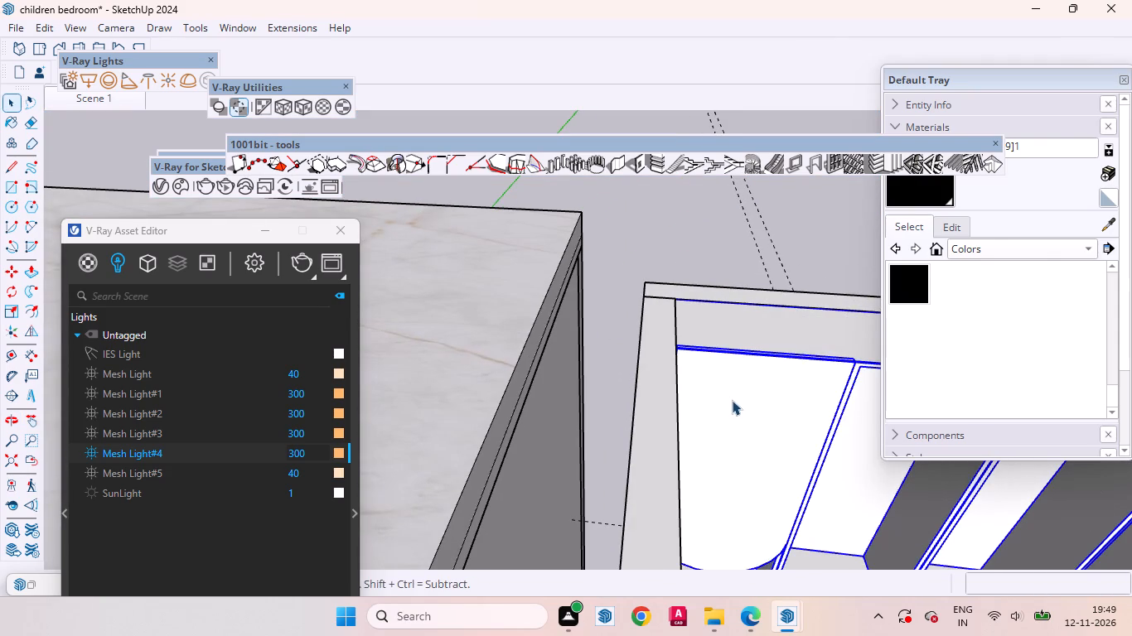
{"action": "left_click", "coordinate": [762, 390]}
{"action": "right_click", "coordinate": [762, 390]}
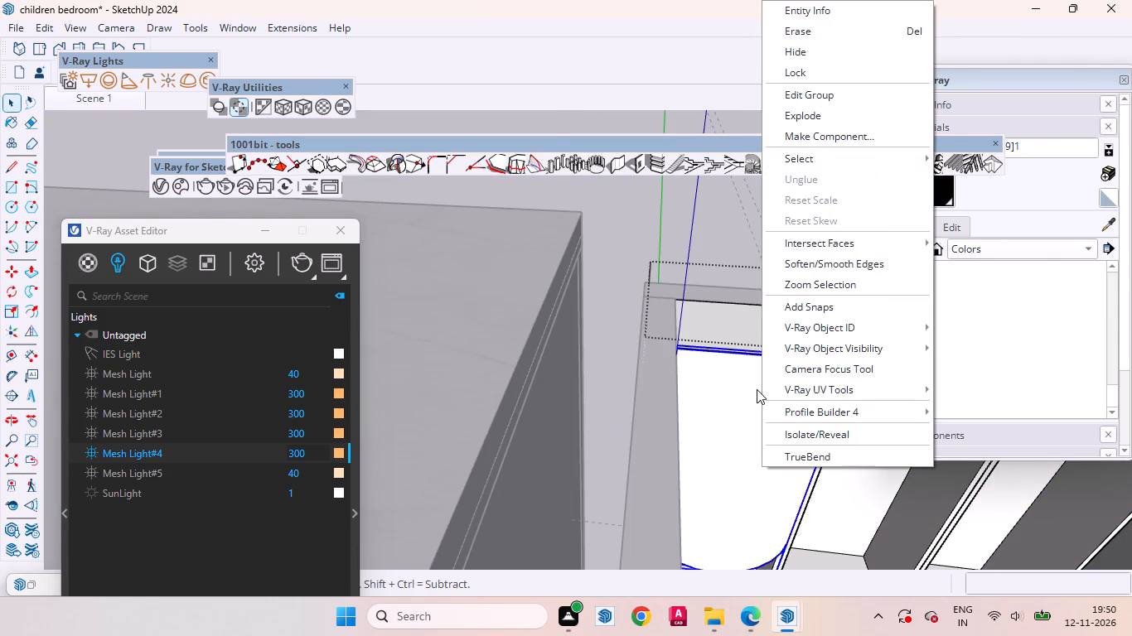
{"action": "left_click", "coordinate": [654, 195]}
Inside the cabinet group, move the rounded door outward 1/2" so its back top corner meets the cabinet's front edge.
{"action": "scroll", "coordinate": [613, 288], "scroll_direction": "down", "scroll_amount": 2}
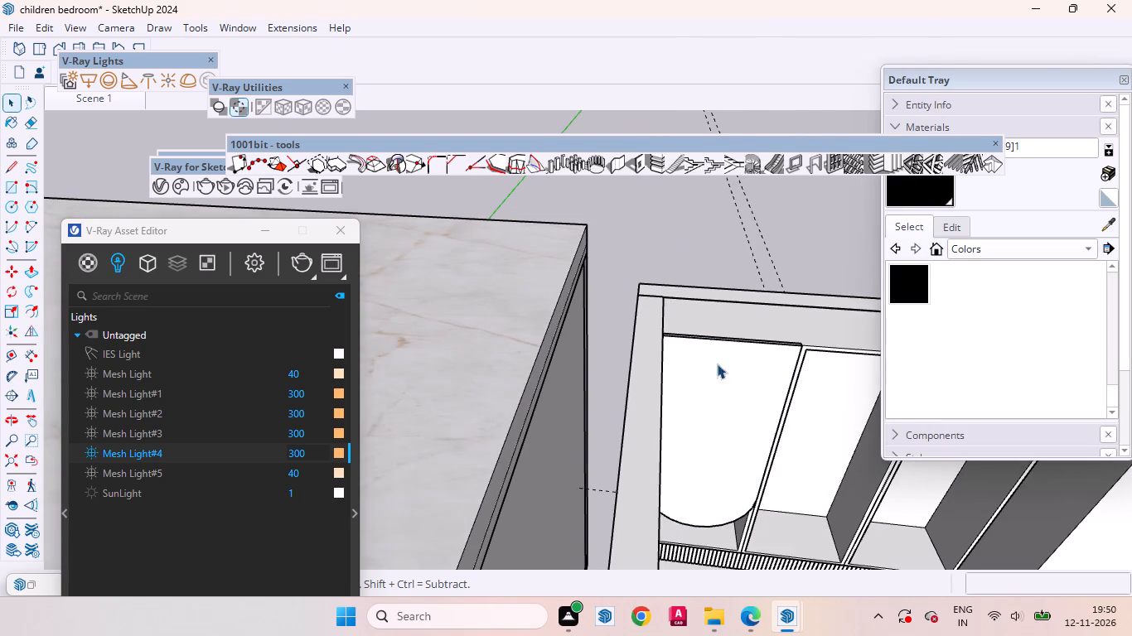
{"action": "scroll", "coordinate": [680, 342], "scroll_direction": "down", "scroll_amount": 4}
{"action": "middle_click_drag", "start_coordinate": [726, 368], "coordinate": [640, 288]}
{"action": "left_click", "coordinate": [688, 364]}
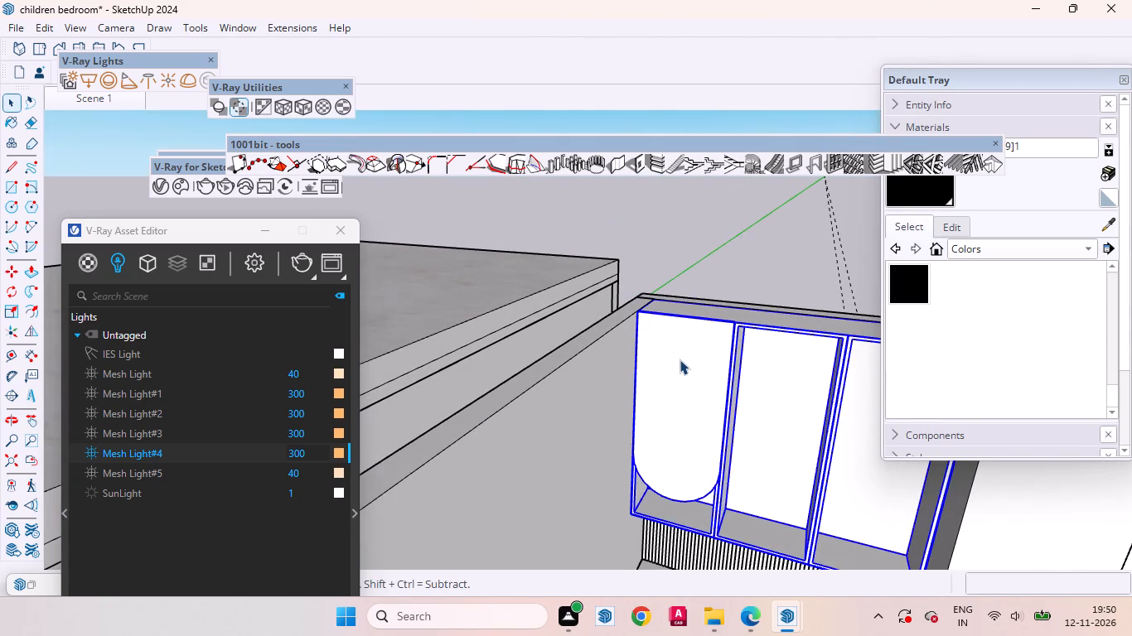
{"action": "double_click", "coordinate": [680, 367]}
{"action": "left_click", "coordinate": [683, 362]}
{"action": "scroll", "coordinate": [622, 284], "scroll_direction": "up", "scroll_amount": 2}
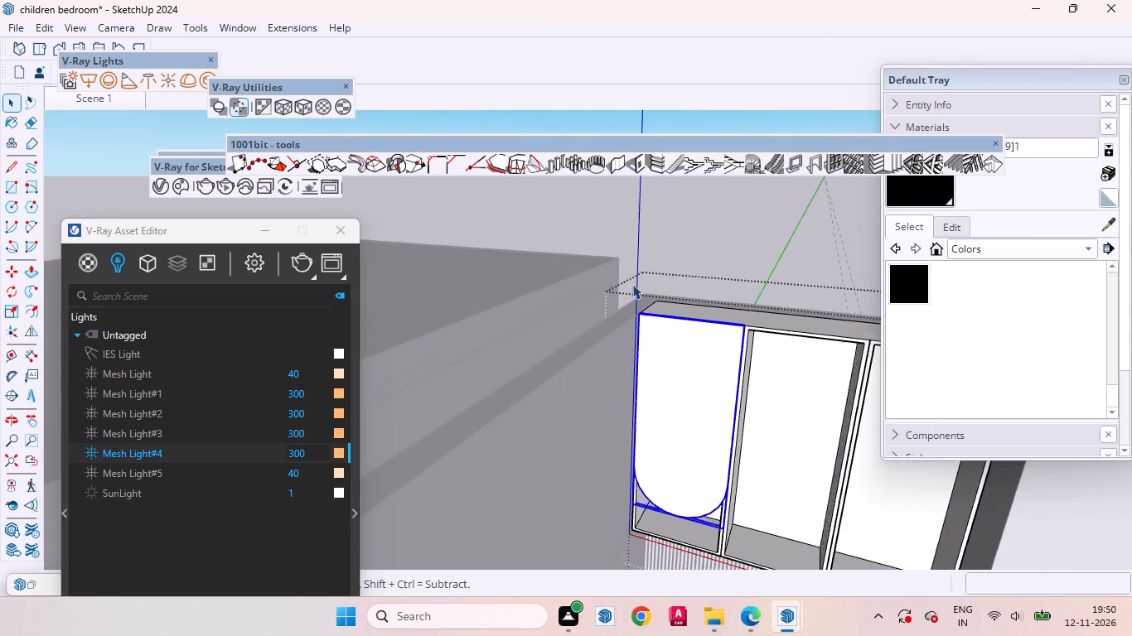
{"action": "scroll", "coordinate": [632, 284], "scroll_direction": "up", "scroll_amount": 5}
{"action": "middle_click_drag", "start_coordinate": [712, 352], "coordinate": [584, 479]}
{"action": "scroll", "coordinate": [556, 438], "scroll_direction": "up", "scroll_amount": 10}
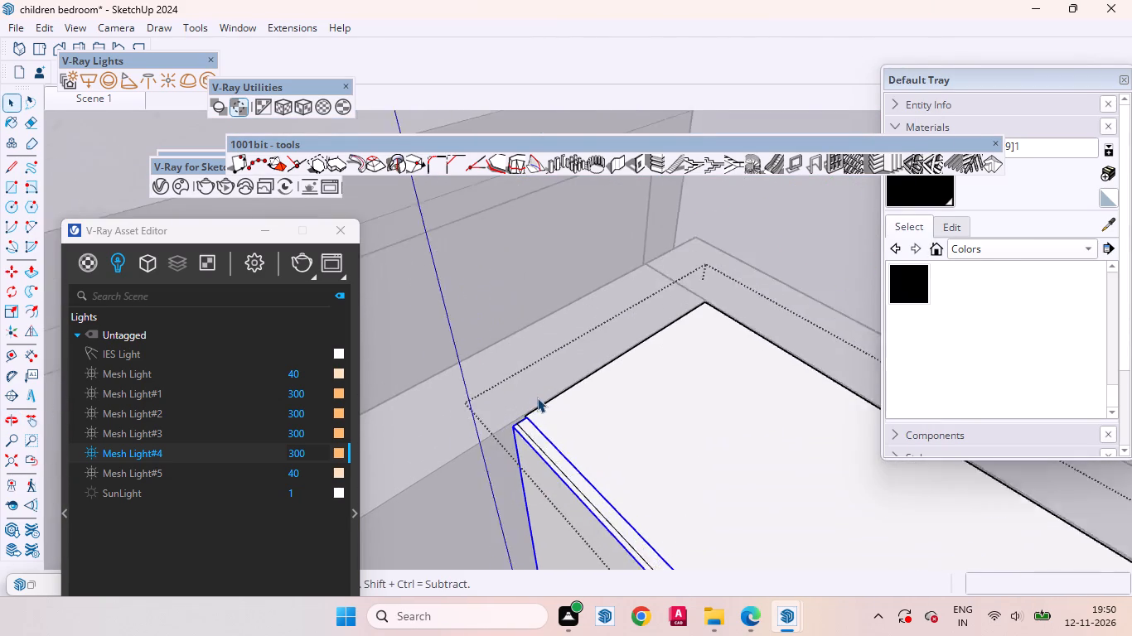
{"action": "scroll", "coordinate": [537, 397], "scroll_direction": "up", "scroll_amount": 5}
{"action": "scroll", "coordinate": [509, 410], "scroll_direction": "down", "scroll_amount": 4}
{"action": "middle_click_drag", "start_coordinate": [554, 431], "coordinate": [448, 440]}
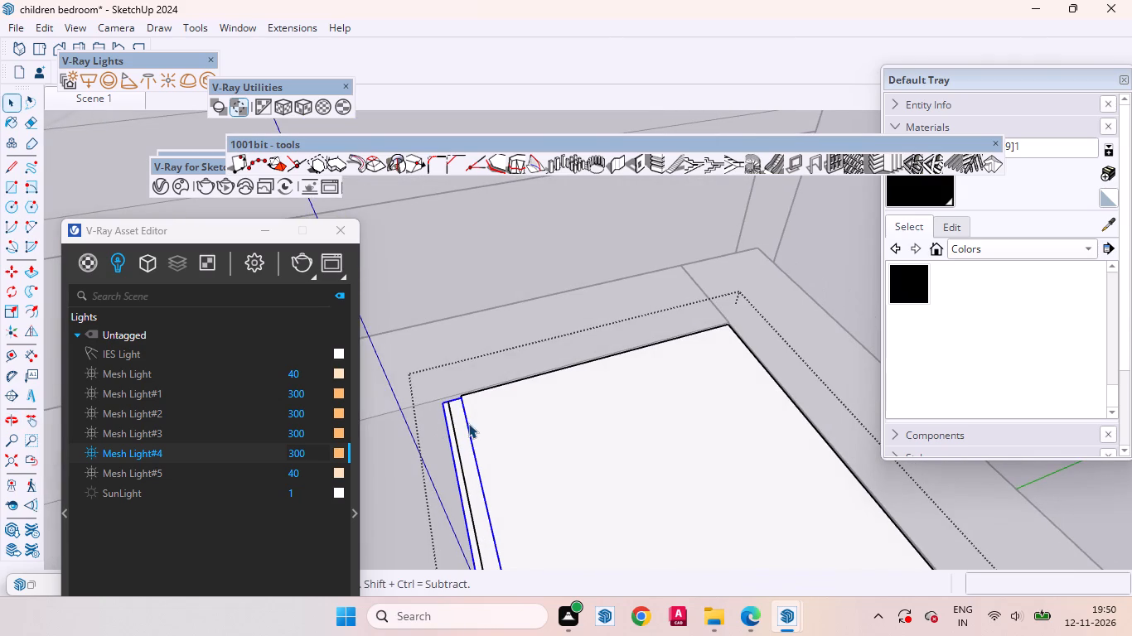
{"action": "key", "text": "m"}
{"action": "scroll", "coordinate": [463, 400], "scroll_direction": "up", "scroll_amount": 7}
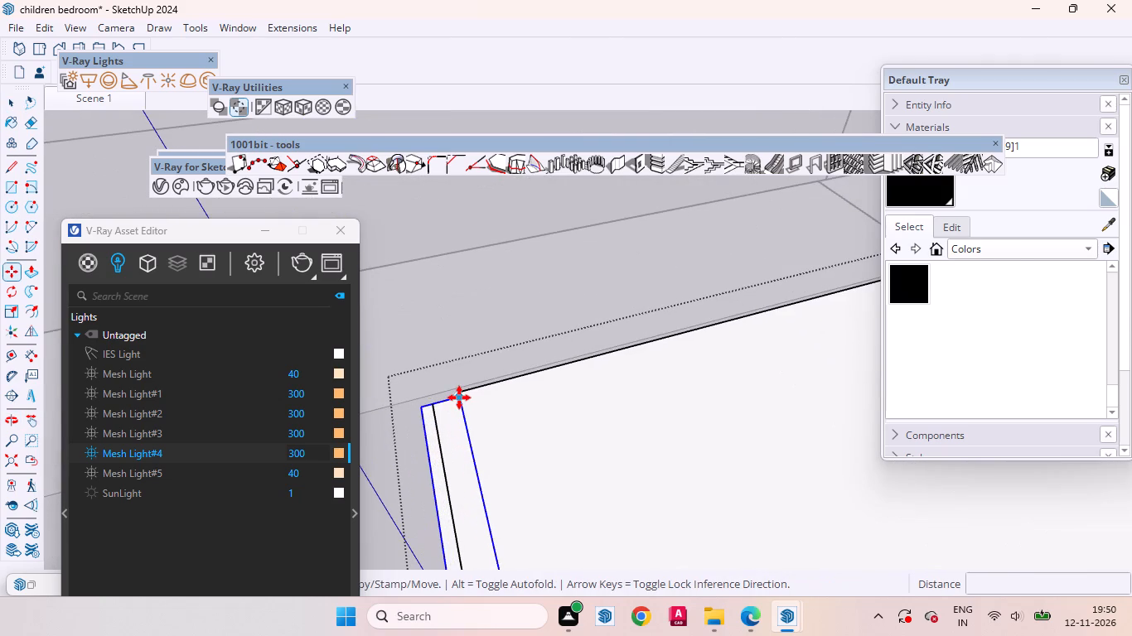
{"action": "left_click", "coordinate": [459, 397]}
{"action": "left_click", "coordinate": [431, 402]}
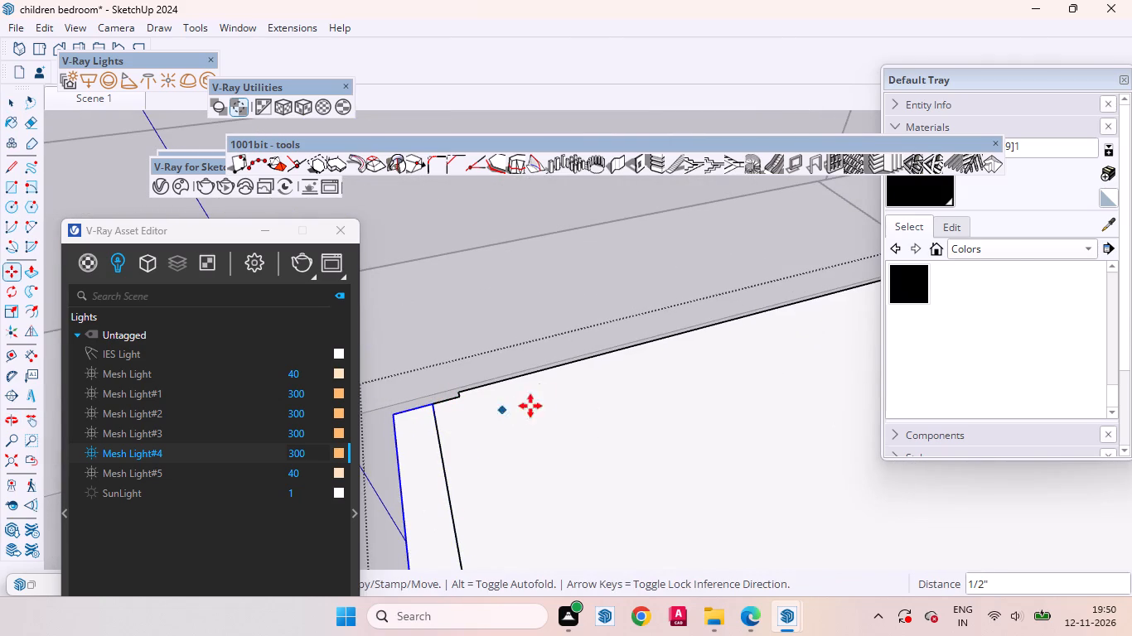
{"action": "key", "text": "space"}
Copy the rounded door about 1' 9" sideways along the cabinet front so the copy sits against the first door's far edge.
{"action": "scroll", "coordinate": [586, 353], "scroll_direction": "down", "scroll_amount": 16}
{"action": "scroll", "coordinate": [564, 280], "scroll_direction": "down", "scroll_amount": 4}
{"action": "scroll", "coordinate": [608, 423], "scroll_direction": "up", "scroll_amount": 4}
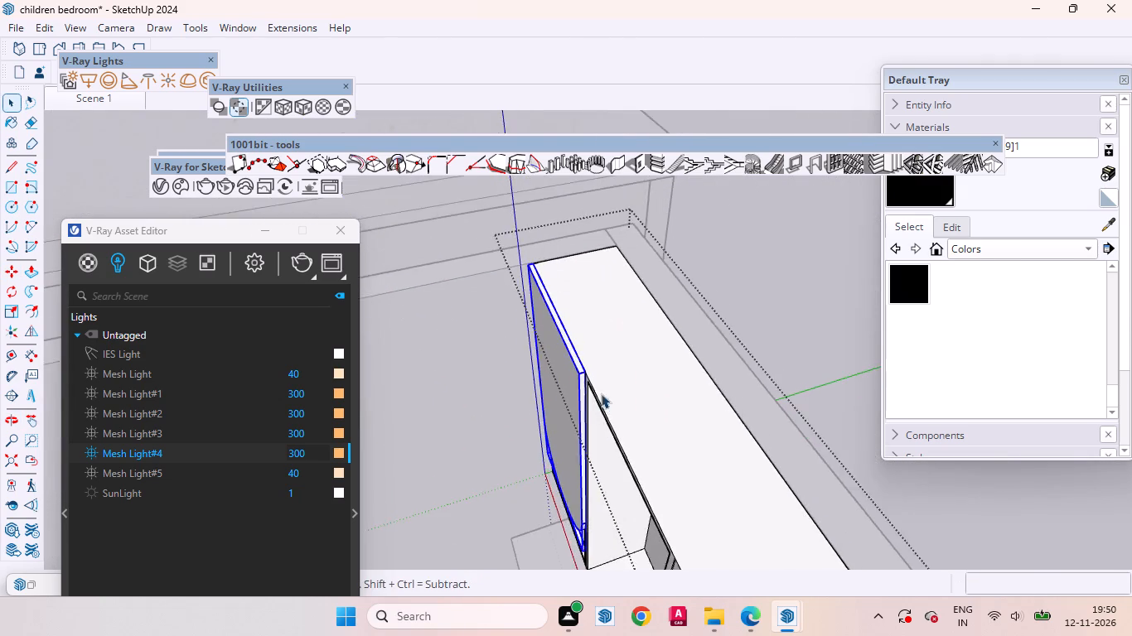
{"action": "scroll", "coordinate": [601, 393], "scroll_direction": "up", "scroll_amount": 4}
{"action": "key", "text": "m"}
{"action": "scroll", "coordinate": [534, 189], "scroll_direction": "up", "scroll_amount": 11}
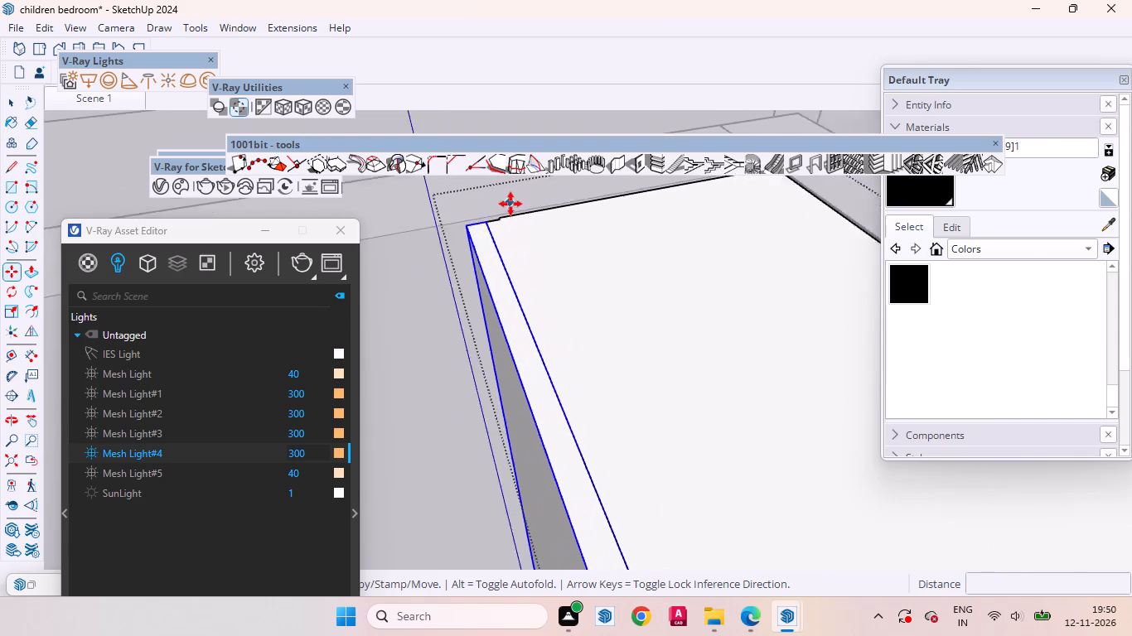
{"action": "left_click", "coordinate": [481, 226]}
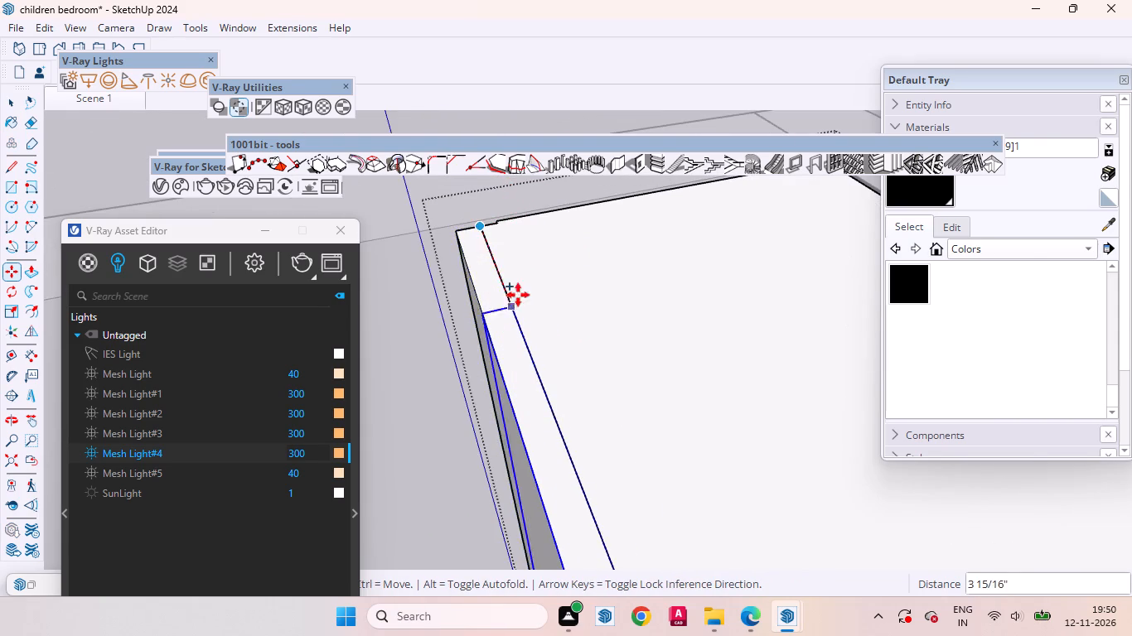
{"action": "scroll", "coordinate": [518, 264], "scroll_direction": "down", "scroll_amount": 6}
{"action": "scroll", "coordinate": [509, 243], "scroll_direction": "up", "scroll_amount": 1}
{"action": "scroll", "coordinate": [509, 243], "scroll_direction": "down", "scroll_amount": 9}
{"action": "scroll", "coordinate": [509, 230], "scroll_direction": "up", "scroll_amount": 1}
{"action": "scroll", "coordinate": [509, 230], "scroll_direction": "down", "scroll_amount": 6}
{"action": "scroll", "coordinate": [555, 370], "scroll_direction": "up", "scroll_amount": 9}
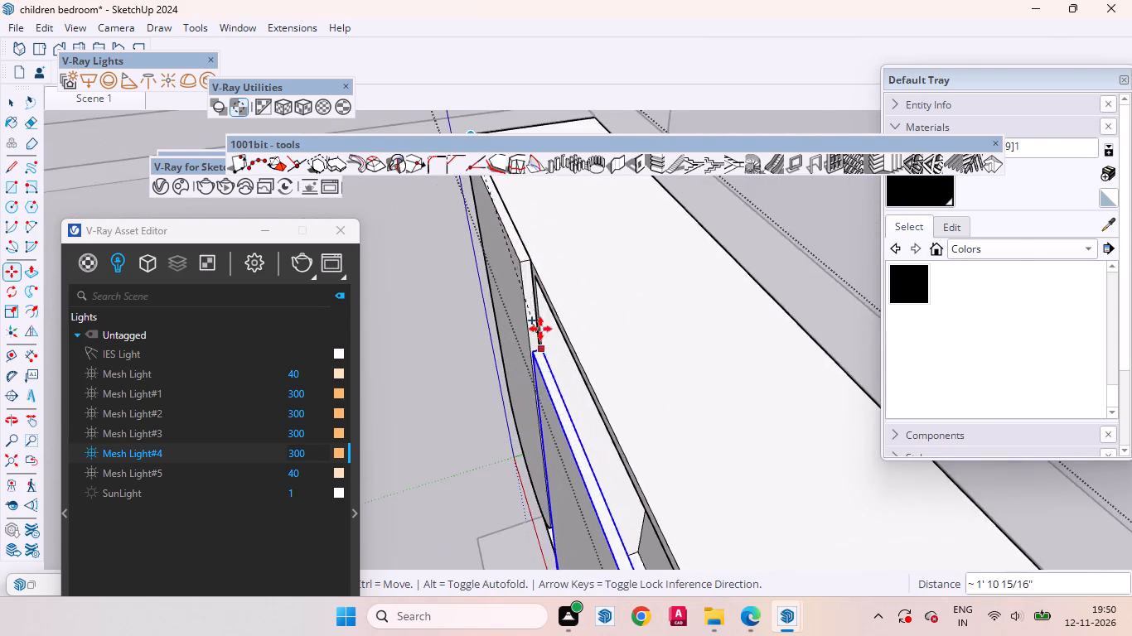
{"action": "scroll", "coordinate": [540, 329], "scroll_direction": "up", "scroll_amount": 1}
{"action": "scroll", "coordinate": [538, 203], "scroll_direction": "up", "scroll_amount": 20}
{"action": "scroll", "coordinate": [538, 203], "scroll_direction": "up", "scroll_amount": 2}
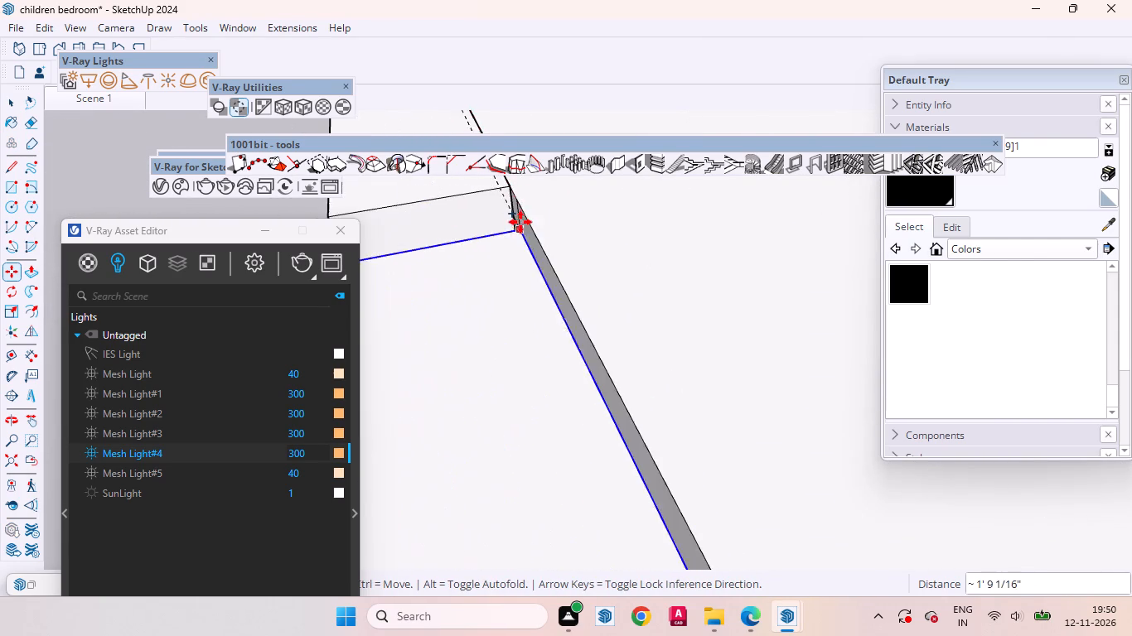
{"action": "middle_click_drag", "start_coordinate": [523, 228], "coordinate": [741, 272]}
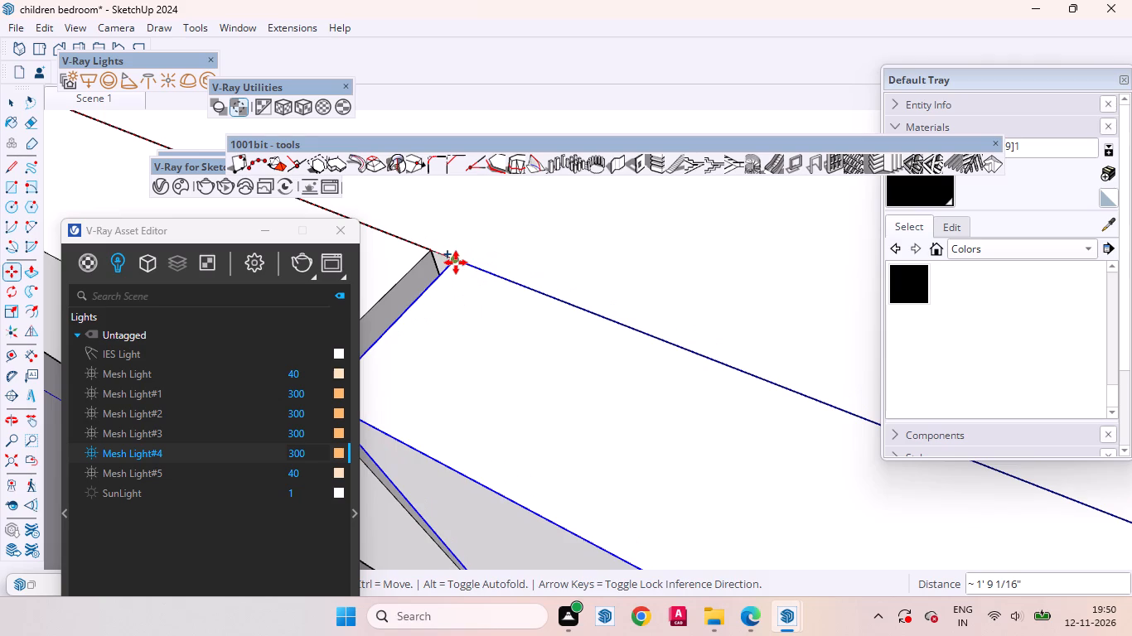
{"action": "left_click", "coordinate": [456, 263]}
{"action": "scroll", "coordinate": [557, 274], "scroll_direction": "down", "scroll_amount": 15}
{"action": "scroll", "coordinate": [481, 250], "scroll_direction": "up", "scroll_amount": 1}
{"action": "scroll", "coordinate": [481, 250], "scroll_direction": "down", "scroll_amount": 5}
{"action": "scroll", "coordinate": [467, 243], "scroll_direction": "up", "scroll_amount": 1}
{"action": "scroll", "coordinate": [467, 243], "scroll_direction": "down", "scroll_amount": 6}
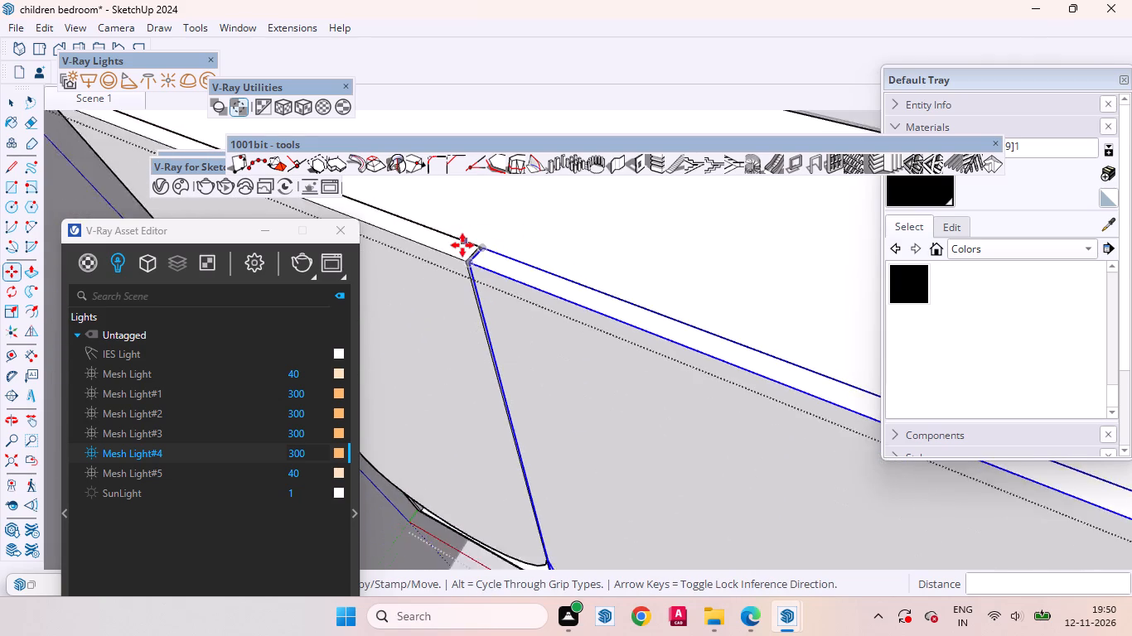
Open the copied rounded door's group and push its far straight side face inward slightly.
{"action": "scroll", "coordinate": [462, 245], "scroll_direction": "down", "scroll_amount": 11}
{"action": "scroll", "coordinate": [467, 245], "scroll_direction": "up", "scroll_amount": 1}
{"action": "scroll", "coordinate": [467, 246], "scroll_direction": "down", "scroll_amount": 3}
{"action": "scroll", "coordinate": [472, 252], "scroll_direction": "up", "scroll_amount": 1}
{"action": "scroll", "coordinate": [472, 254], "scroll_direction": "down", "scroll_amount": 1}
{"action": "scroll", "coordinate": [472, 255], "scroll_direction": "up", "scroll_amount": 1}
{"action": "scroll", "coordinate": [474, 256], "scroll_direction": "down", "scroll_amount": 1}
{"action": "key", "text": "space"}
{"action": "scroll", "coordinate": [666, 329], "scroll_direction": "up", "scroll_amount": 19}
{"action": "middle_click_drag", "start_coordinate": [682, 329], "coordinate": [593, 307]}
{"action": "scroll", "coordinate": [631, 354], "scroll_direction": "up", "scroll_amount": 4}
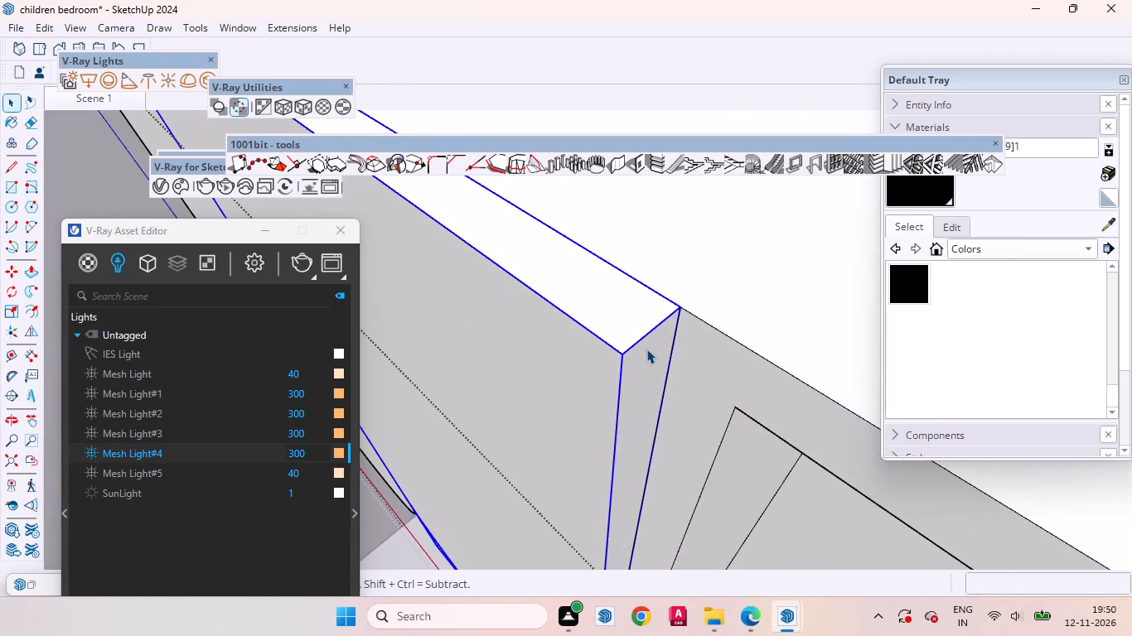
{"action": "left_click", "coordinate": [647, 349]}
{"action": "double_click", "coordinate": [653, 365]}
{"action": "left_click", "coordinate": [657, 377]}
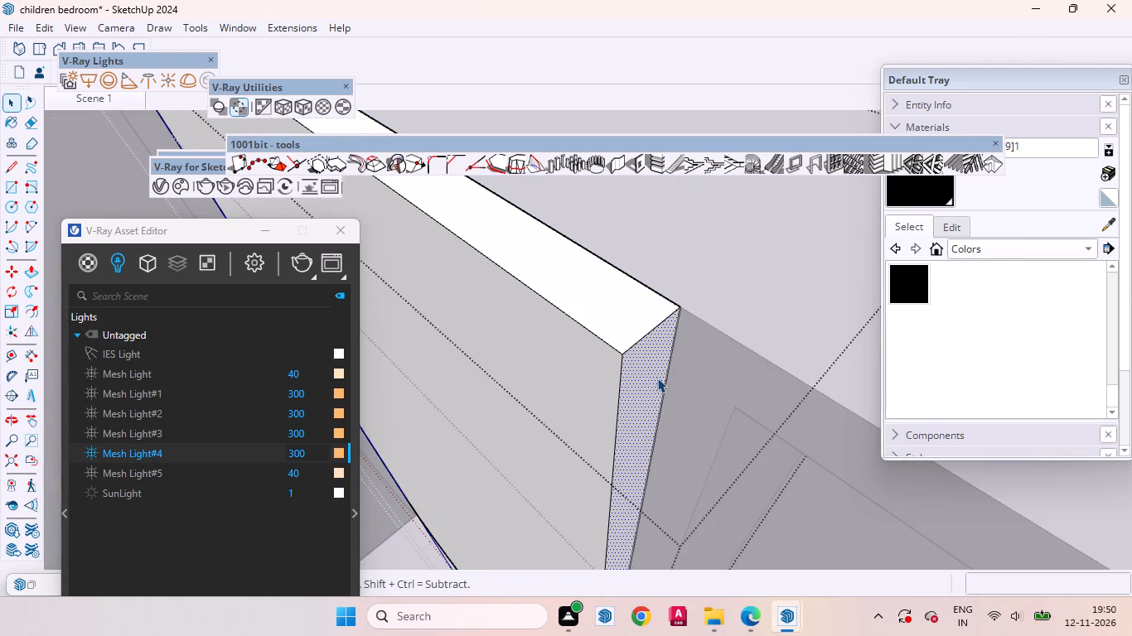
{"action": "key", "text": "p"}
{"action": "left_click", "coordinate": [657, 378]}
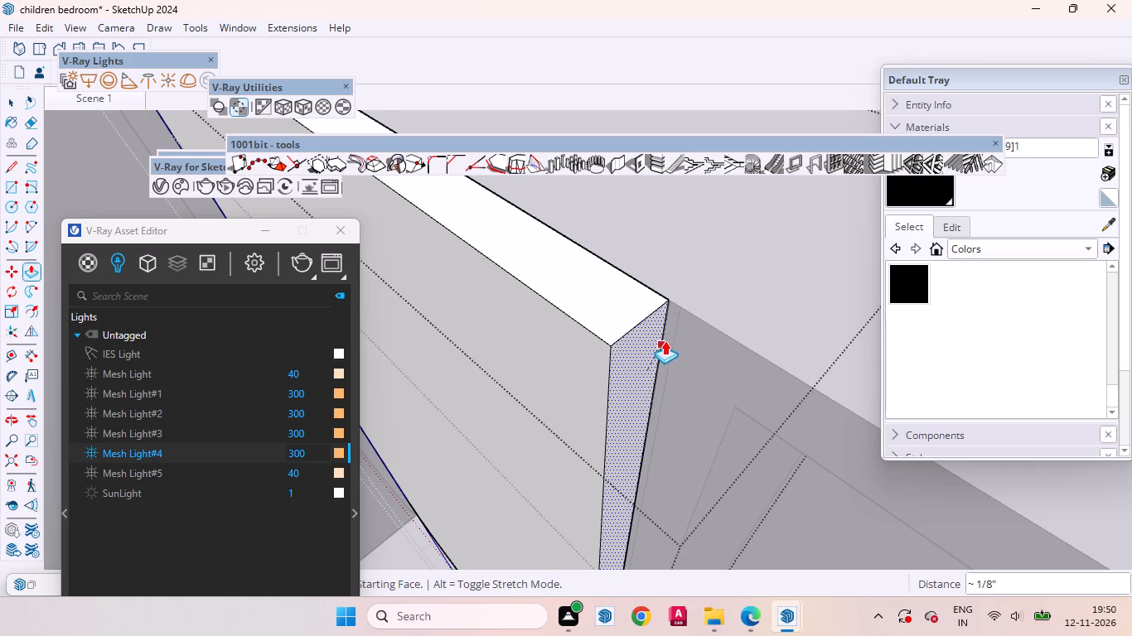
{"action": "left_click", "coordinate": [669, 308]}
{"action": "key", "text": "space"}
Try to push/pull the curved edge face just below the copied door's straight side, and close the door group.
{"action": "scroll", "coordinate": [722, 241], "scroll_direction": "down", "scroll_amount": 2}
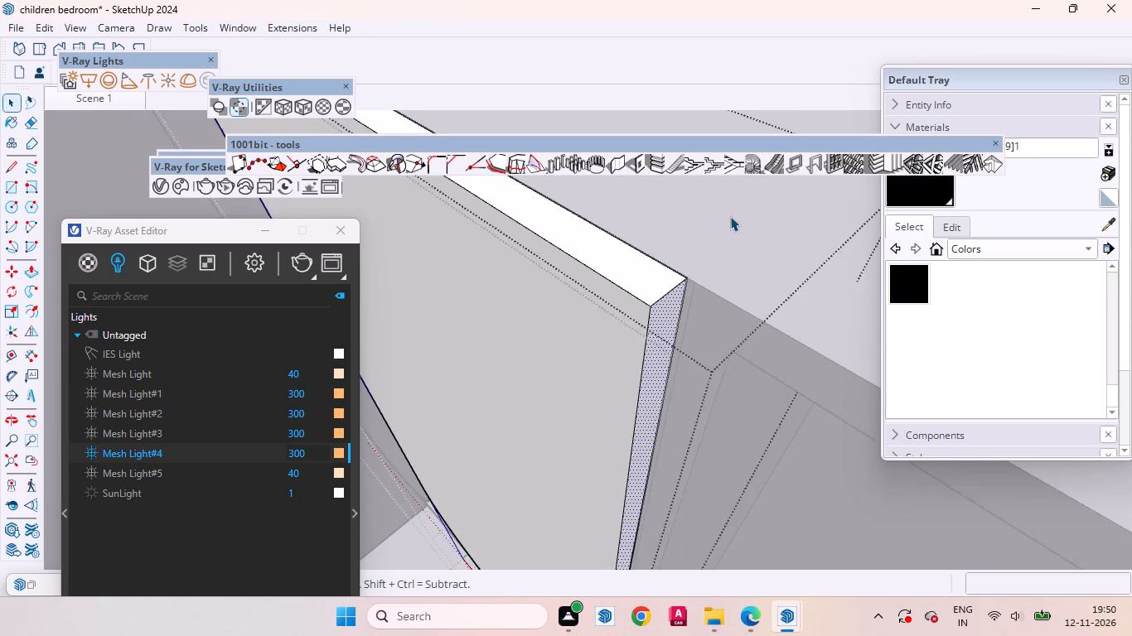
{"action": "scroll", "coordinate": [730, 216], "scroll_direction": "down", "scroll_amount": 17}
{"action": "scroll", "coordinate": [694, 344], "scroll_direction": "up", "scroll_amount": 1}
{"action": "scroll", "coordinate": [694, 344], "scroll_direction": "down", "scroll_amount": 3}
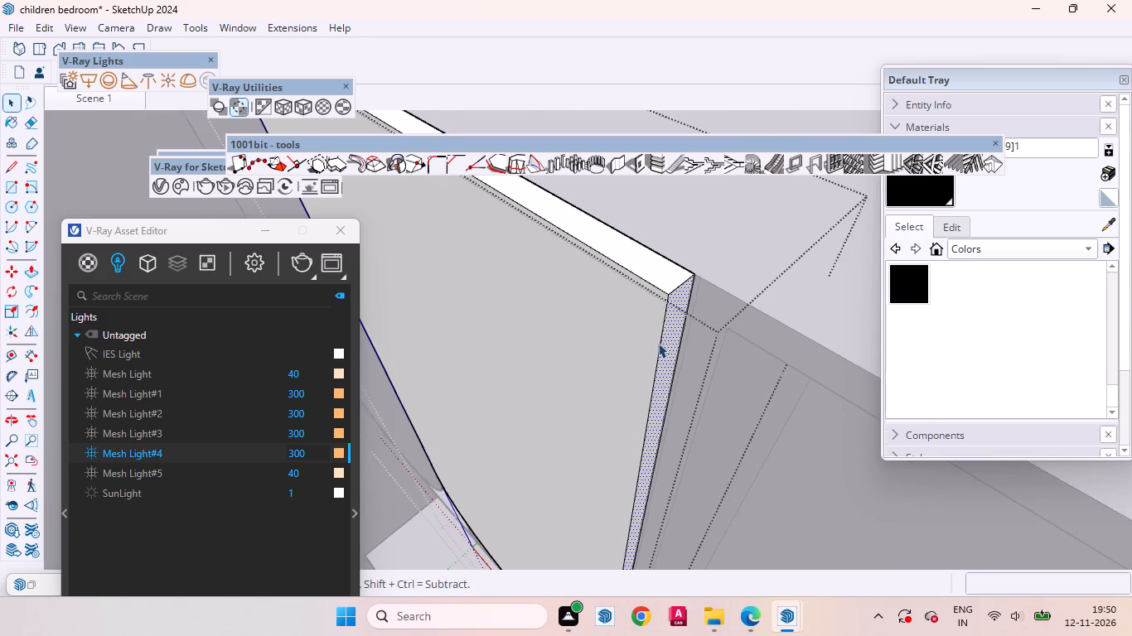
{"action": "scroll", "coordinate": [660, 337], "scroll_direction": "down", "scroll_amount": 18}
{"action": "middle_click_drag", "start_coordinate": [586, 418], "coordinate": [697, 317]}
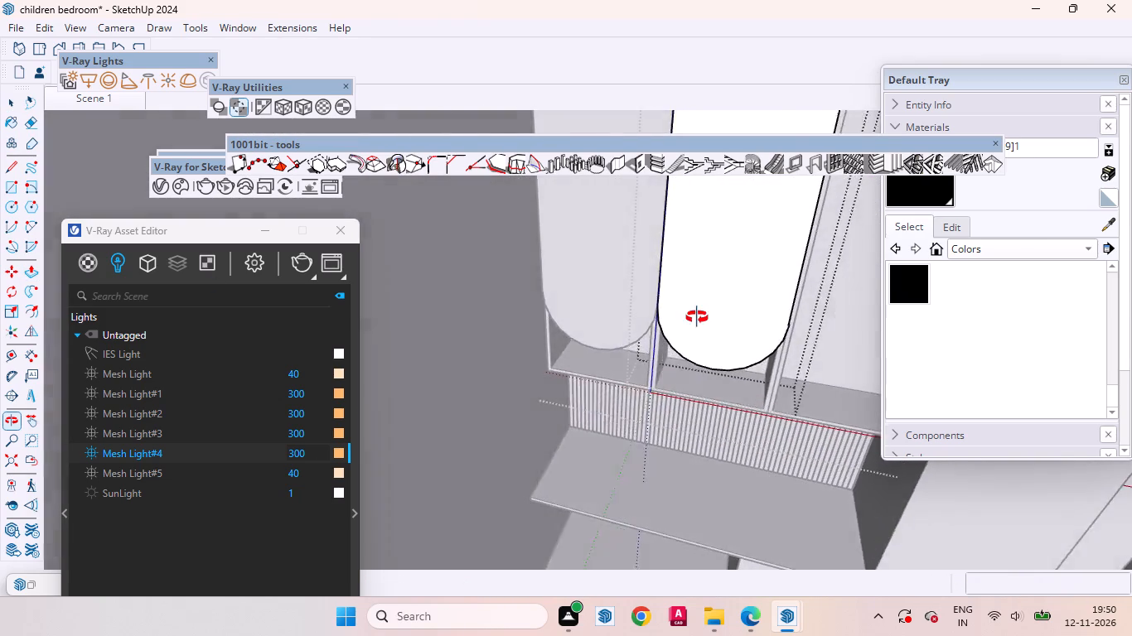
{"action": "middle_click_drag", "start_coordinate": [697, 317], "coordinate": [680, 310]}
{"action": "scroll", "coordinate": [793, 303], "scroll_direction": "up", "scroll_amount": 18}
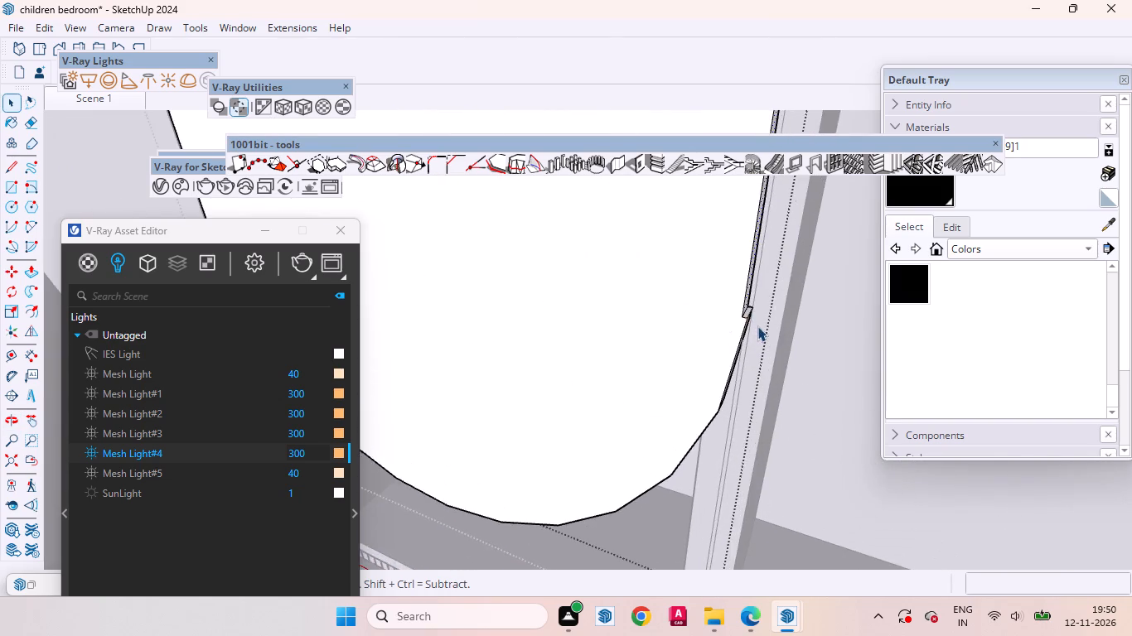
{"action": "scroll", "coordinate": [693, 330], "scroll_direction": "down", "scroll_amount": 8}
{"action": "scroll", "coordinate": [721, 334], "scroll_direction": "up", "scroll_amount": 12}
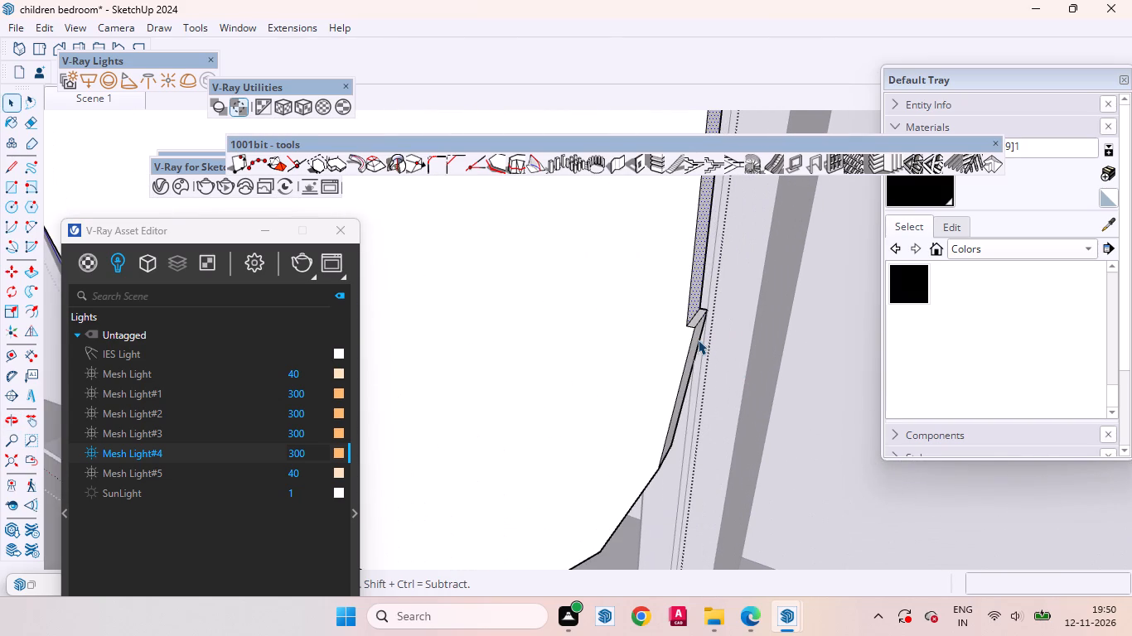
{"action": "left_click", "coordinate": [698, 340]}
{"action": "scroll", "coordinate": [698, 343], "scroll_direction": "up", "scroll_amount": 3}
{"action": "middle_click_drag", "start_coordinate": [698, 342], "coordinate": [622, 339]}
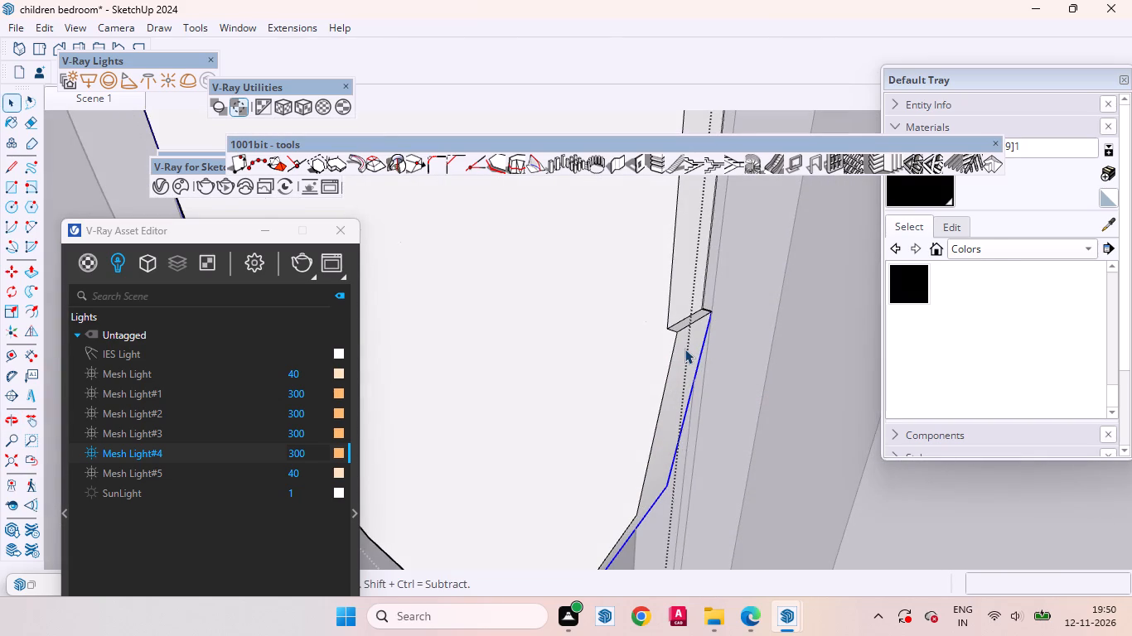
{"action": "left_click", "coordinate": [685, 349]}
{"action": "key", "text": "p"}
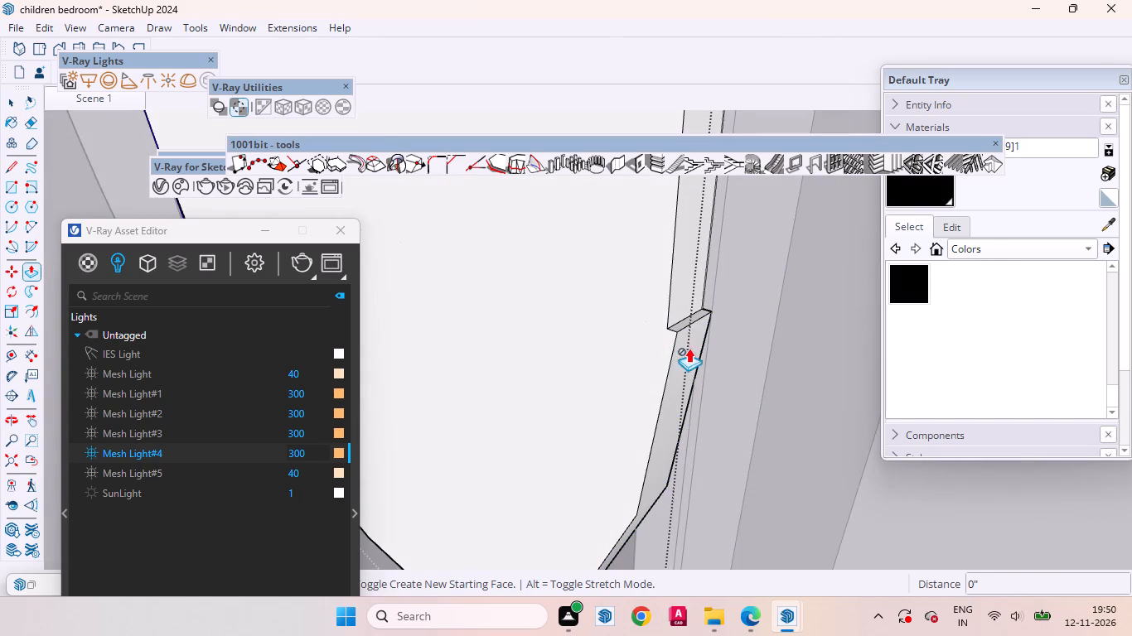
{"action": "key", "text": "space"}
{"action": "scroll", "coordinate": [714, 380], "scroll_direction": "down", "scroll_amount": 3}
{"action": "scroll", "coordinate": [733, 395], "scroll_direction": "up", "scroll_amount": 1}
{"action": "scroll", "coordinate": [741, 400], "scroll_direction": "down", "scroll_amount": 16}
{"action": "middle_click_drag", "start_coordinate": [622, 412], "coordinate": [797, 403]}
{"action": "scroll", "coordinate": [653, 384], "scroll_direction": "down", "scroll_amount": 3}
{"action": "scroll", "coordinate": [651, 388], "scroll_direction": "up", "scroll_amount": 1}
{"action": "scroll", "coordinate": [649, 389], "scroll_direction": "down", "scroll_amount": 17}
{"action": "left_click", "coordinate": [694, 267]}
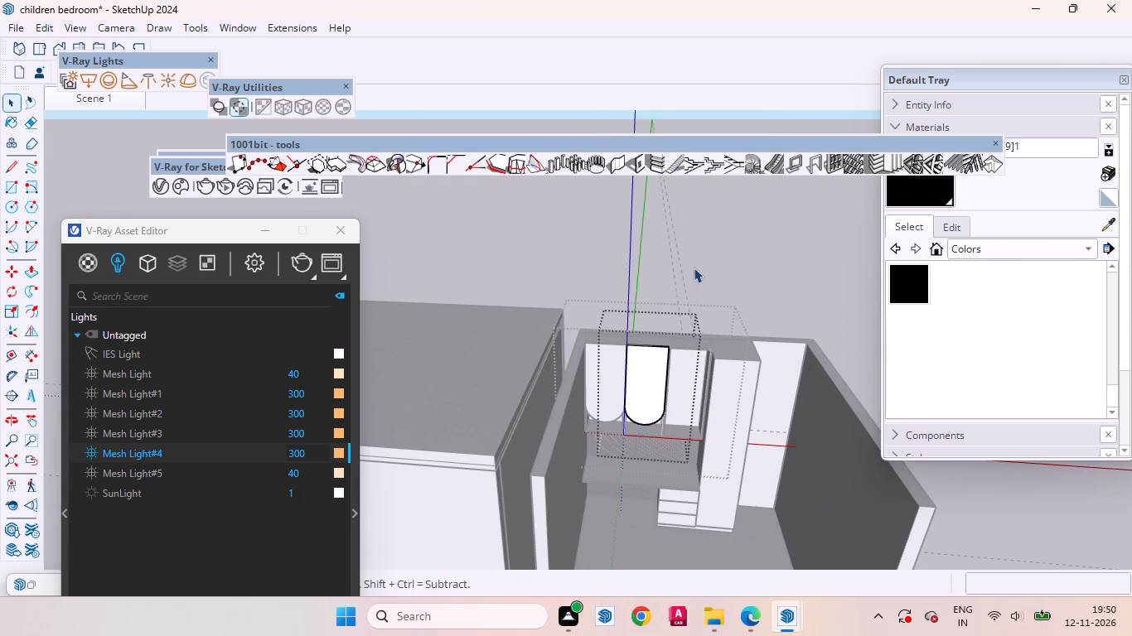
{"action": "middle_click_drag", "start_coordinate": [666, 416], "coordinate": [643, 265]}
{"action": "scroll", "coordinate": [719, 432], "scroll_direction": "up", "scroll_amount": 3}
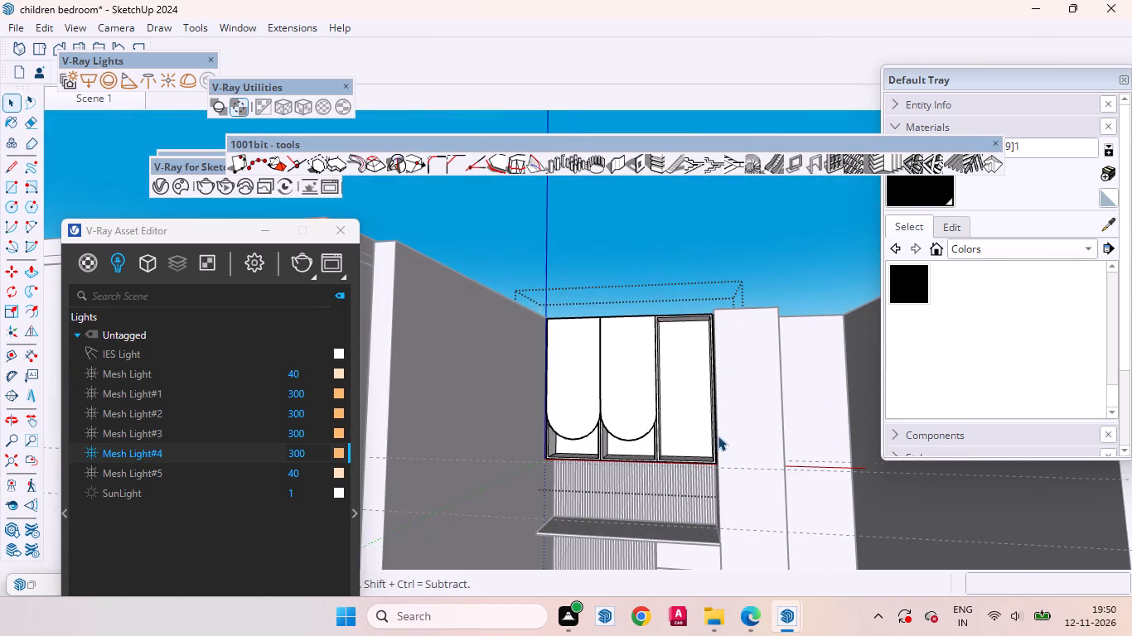
Undo the side-face edit and the door copy so only the first compartment keeps its rounded door.
{"action": "left_click", "coordinate": [618, 393]}
{"action": "right_click", "coordinate": [618, 393]}
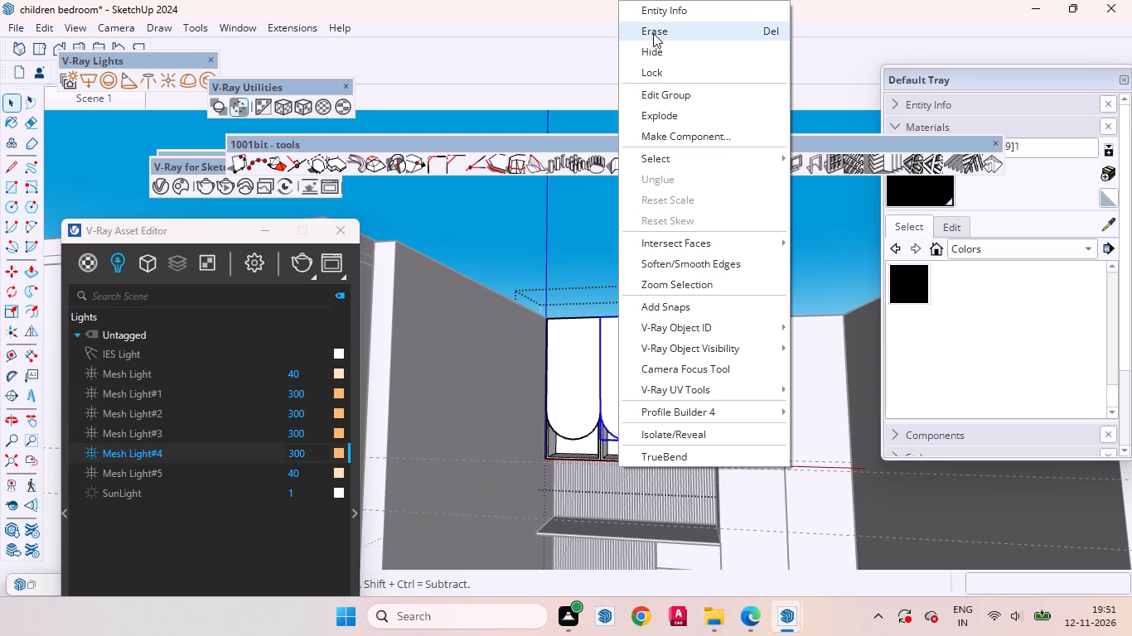
{"action": "left_click", "coordinate": [549, 231]}
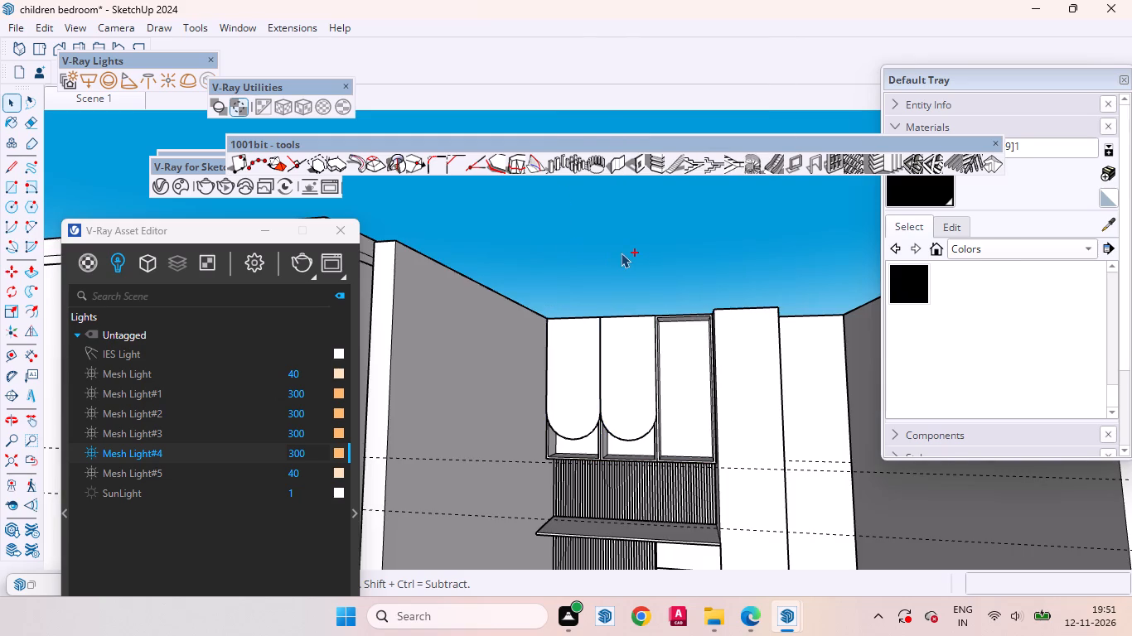
{"action": "key", "text": "ctrl+z"}
{"action": "key", "text": "ctrl+z"}
{"action": "key", "text": "ctrl+z"}
{"action": "key", "text": "ctrl+z"}
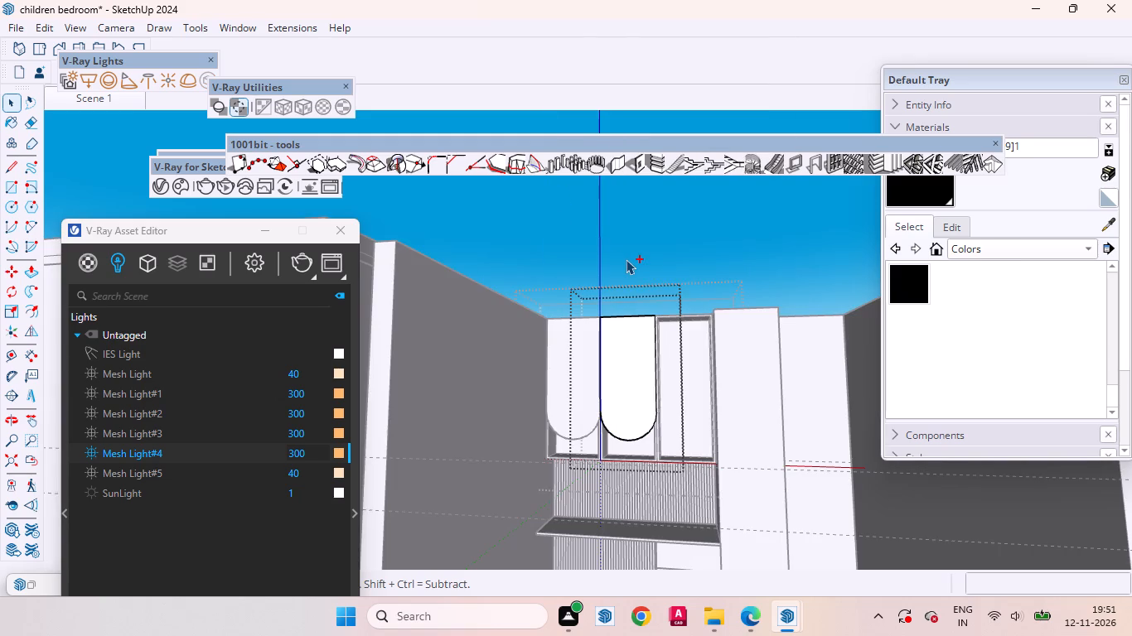
{"action": "key", "text": "ctrl+z"}
{"action": "key", "text": "ctrl+z"}
{"action": "key", "text": "ctrl+z"}
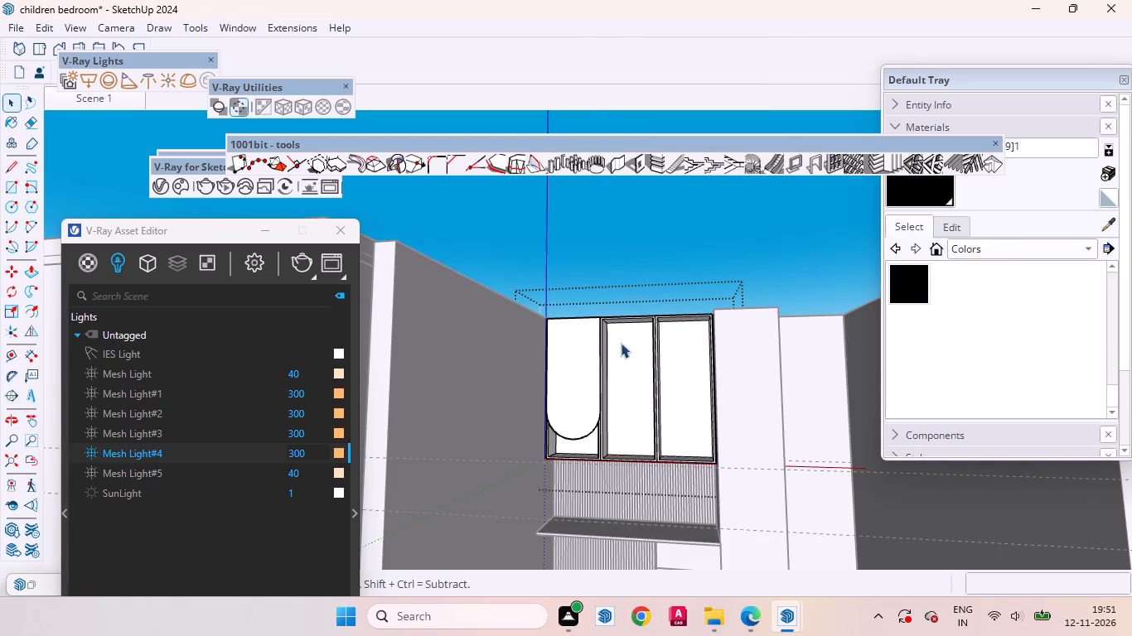
Start a new empty group inside the upper-cabinet group for the middle compartment's door.
{"action": "scroll", "coordinate": [626, 296], "scroll_direction": "up", "scroll_amount": 3}
{"action": "scroll", "coordinate": [612, 342], "scroll_direction": "down", "scroll_amount": 3}
{"action": "middle_click_drag", "start_coordinate": [644, 332], "coordinate": [688, 453]}
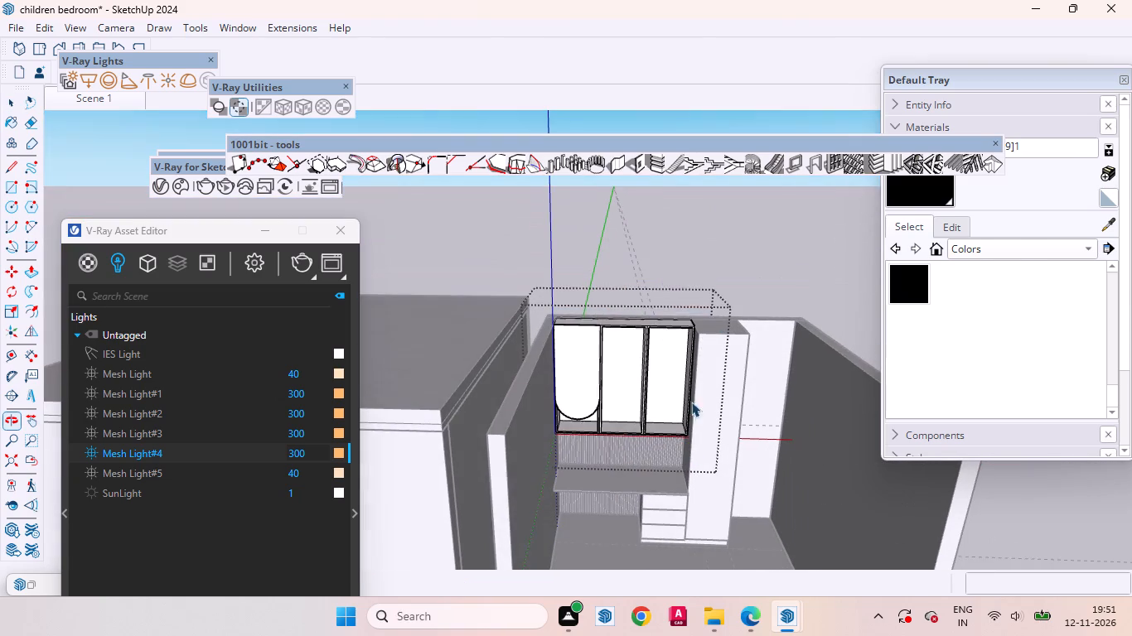
{"action": "right_click", "coordinate": [665, 232]}
{"action": "left_click", "coordinate": [712, 287]}
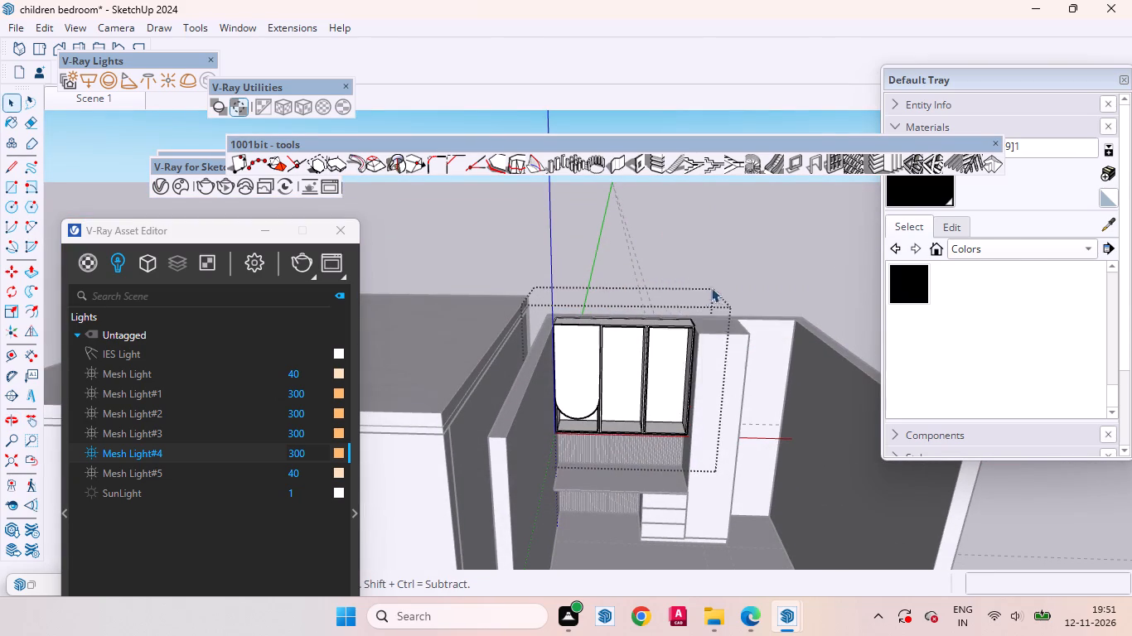
Draw a rectangle about 4' 5 7/8" by 1' 8 13/16" over the middle compartment's front, from its upper corner to the opposite lower corner.
{"action": "scroll", "coordinate": [649, 325], "scroll_direction": "up", "scroll_amount": 10}
{"action": "scroll", "coordinate": [597, 361], "scroll_direction": "down", "scroll_amount": 5}
{"action": "scroll", "coordinate": [593, 324], "scroll_direction": "up", "scroll_amount": 1}
{"action": "scroll", "coordinate": [593, 324], "scroll_direction": "down", "scroll_amount": 2}
{"action": "scroll", "coordinate": [550, 312], "scroll_direction": "up", "scroll_amount": 4}
{"action": "scroll", "coordinate": [564, 296], "scroll_direction": "down", "scroll_amount": 4}
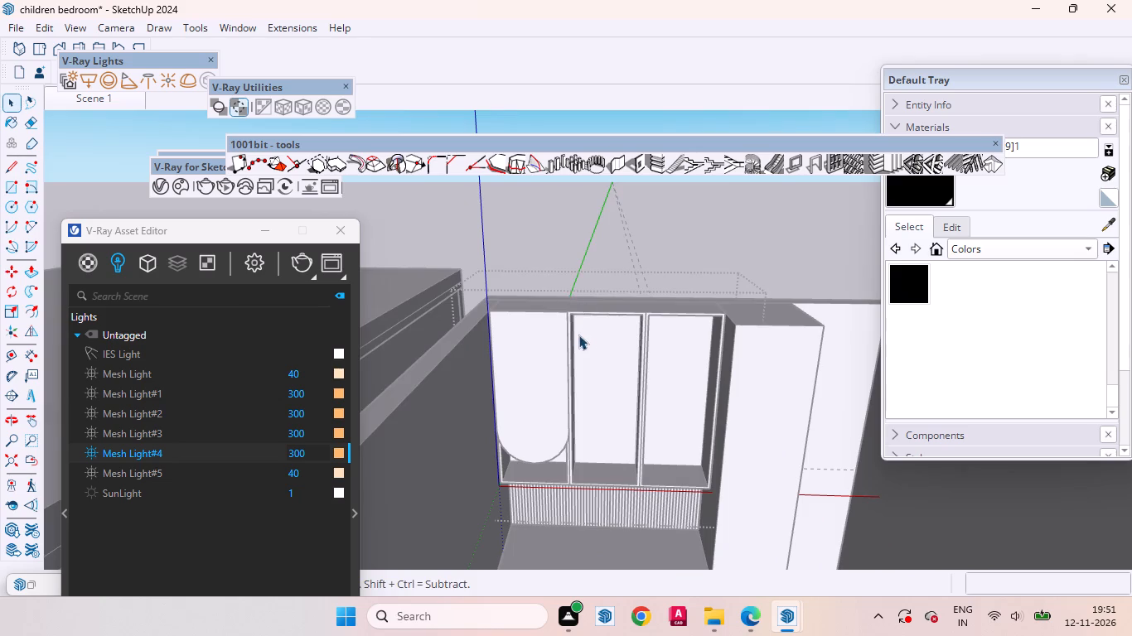
{"action": "middle_click_drag", "start_coordinate": [575, 332], "coordinate": [563, 311]}
{"action": "key", "text": "r"}
{"action": "scroll", "coordinate": [583, 326], "scroll_direction": "up", "scroll_amount": 8}
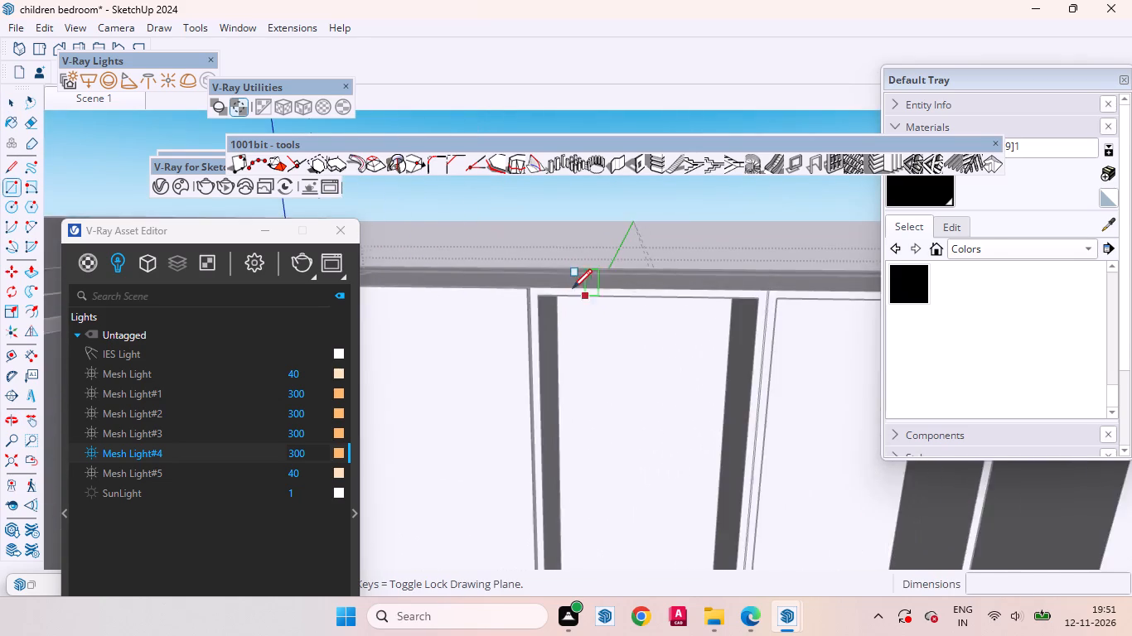
{"action": "scroll", "coordinate": [573, 288], "scroll_direction": "up", "scroll_amount": 19}
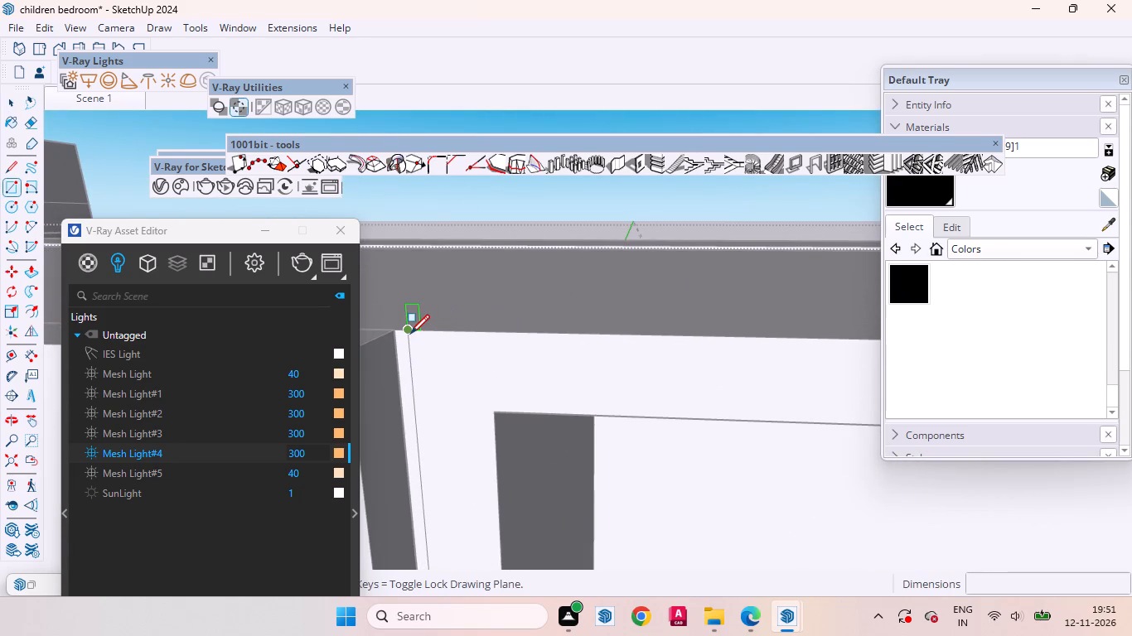
{"action": "left_click", "coordinate": [410, 334]}
{"action": "scroll", "coordinate": [492, 378], "scroll_direction": "down", "scroll_amount": 20}
{"action": "scroll", "coordinate": [492, 378], "scroll_direction": "down", "scroll_amount": 9}
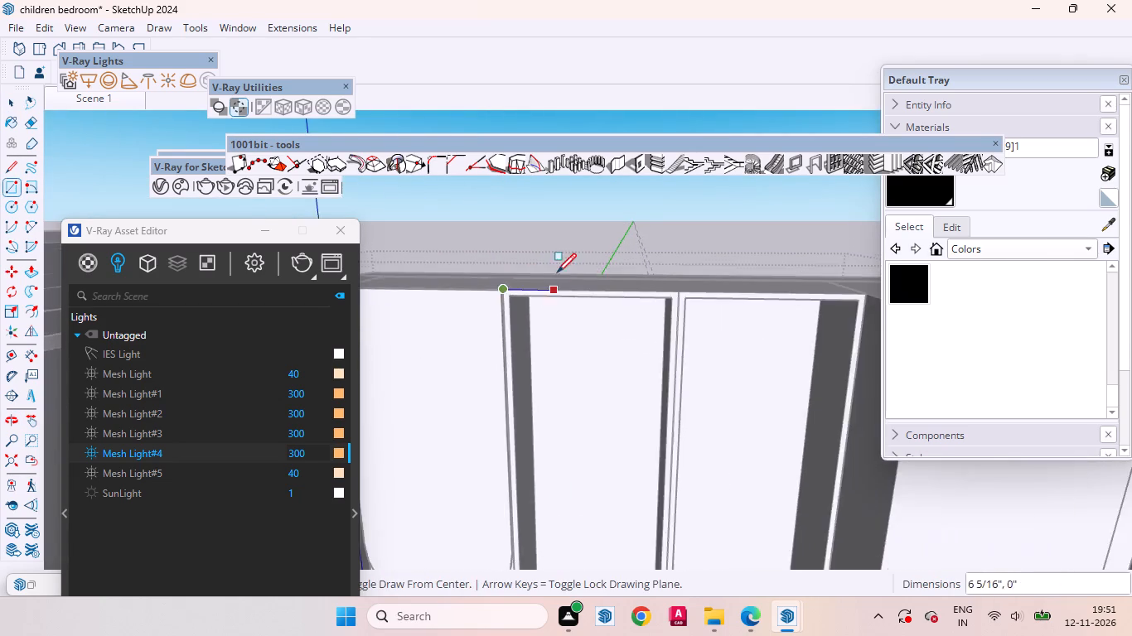
{"action": "scroll", "coordinate": [557, 272], "scroll_direction": "down", "scroll_amount": 9}
{"action": "scroll", "coordinate": [588, 282], "scroll_direction": "up", "scroll_amount": 1}
{"action": "scroll", "coordinate": [622, 472], "scroll_direction": "up", "scroll_amount": 16}
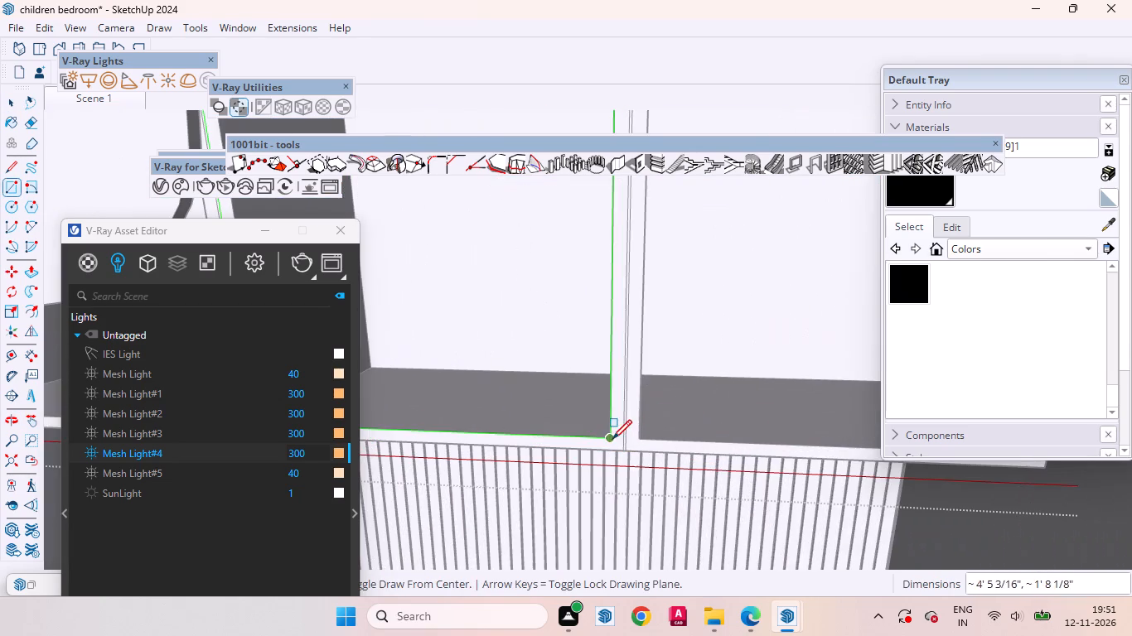
{"action": "scroll", "coordinate": [621, 450], "scroll_direction": "up", "scroll_amount": 10}
{"action": "left_click", "coordinate": [628, 457]}
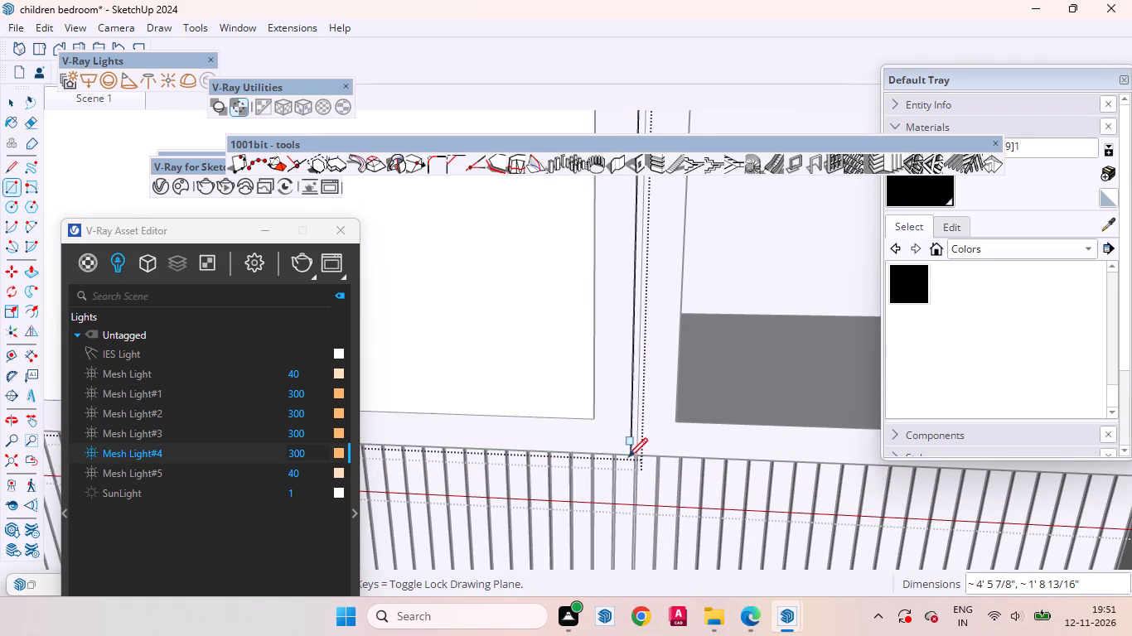
Push/pull the middle compartment's rectangle outward to an 18 mm thick door panel.
{"action": "key", "text": "p"}
{"action": "left_click", "coordinate": [547, 349]}
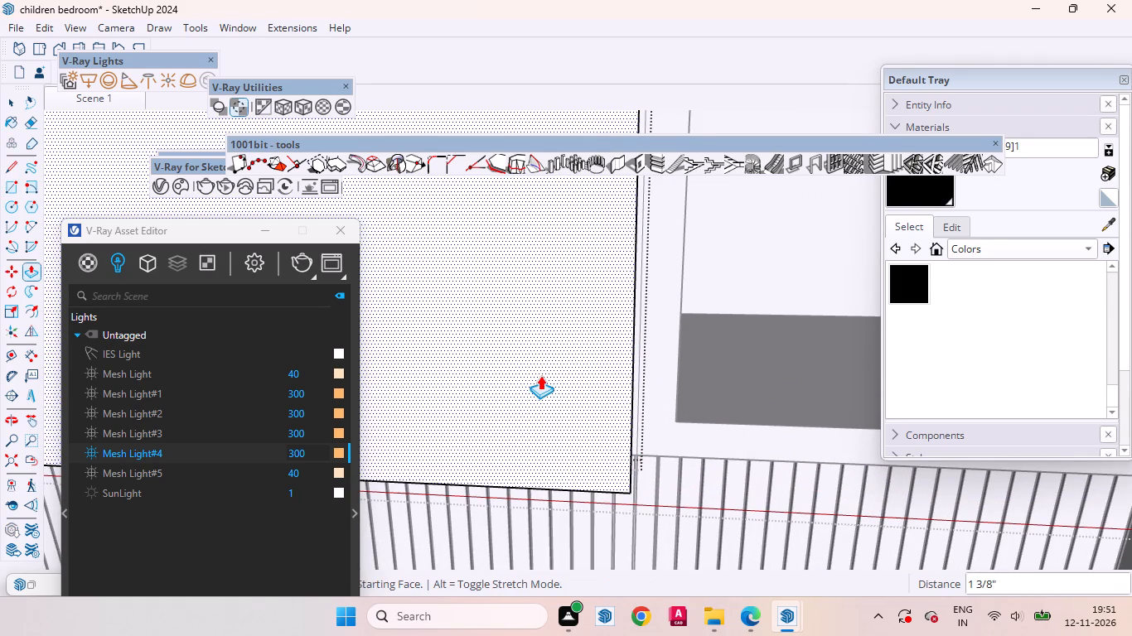
{"action": "type", "text": "18mm"}
{"action": "key", "text": "Return"}
{"action": "key", "text": "space"}
Place a horizontal guide line 12" above the bottom edge of the middle door panel.
{"action": "scroll", "coordinate": [755, 338], "scroll_direction": "down", "scroll_amount": 7}
{"action": "scroll", "coordinate": [760, 320], "scroll_direction": "up", "scroll_amount": 1}
{"action": "scroll", "coordinate": [760, 320], "scroll_direction": "down", "scroll_amount": 10}
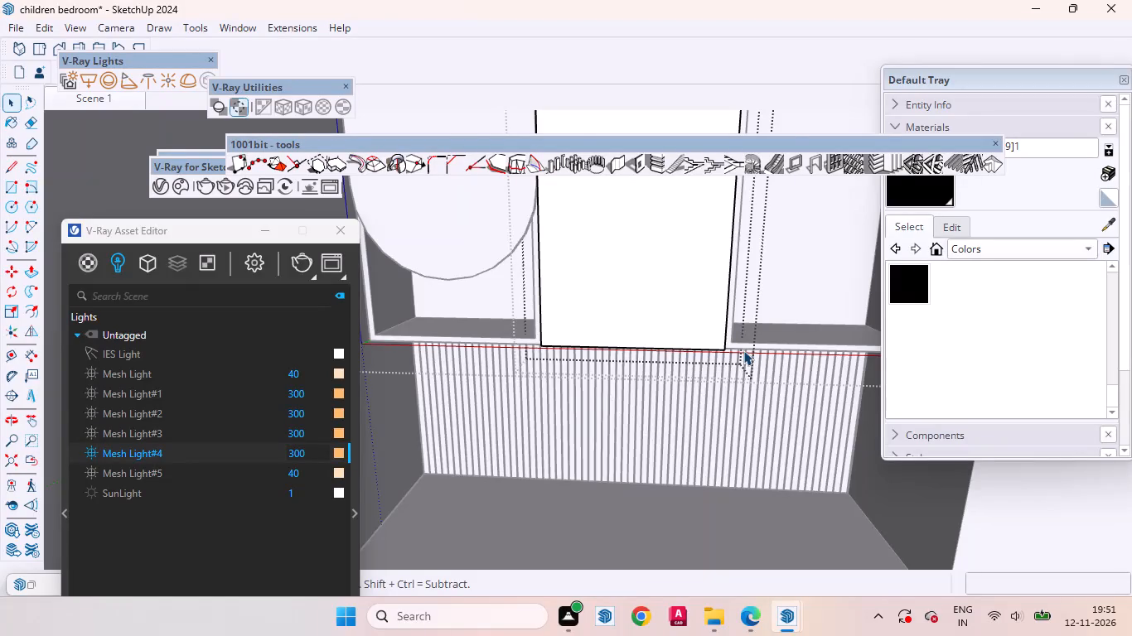
{"action": "scroll", "coordinate": [641, 378], "scroll_direction": "down", "scroll_amount": 9}
{"action": "middle_click_drag", "start_coordinate": [593, 323], "coordinate": [743, 465]}
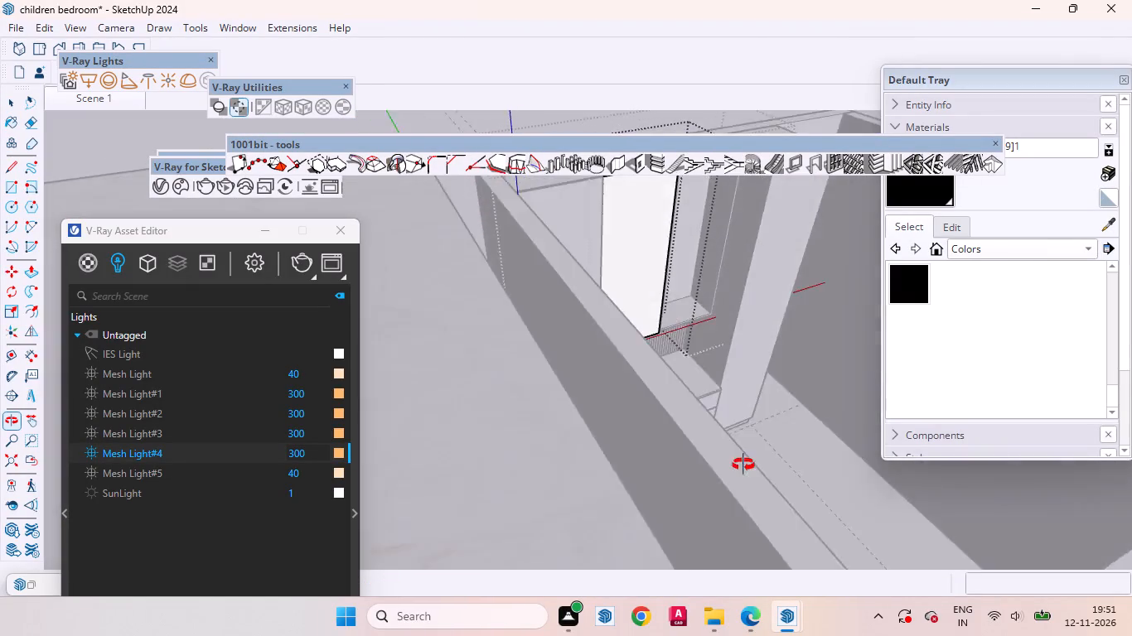
{"action": "middle_click_drag", "start_coordinate": [743, 465], "coordinate": [592, 484]}
{"action": "scroll", "coordinate": [604, 330], "scroll_direction": "up", "scroll_amount": 7}
{"action": "middle_click_drag", "start_coordinate": [609, 362], "coordinate": [575, 289]}
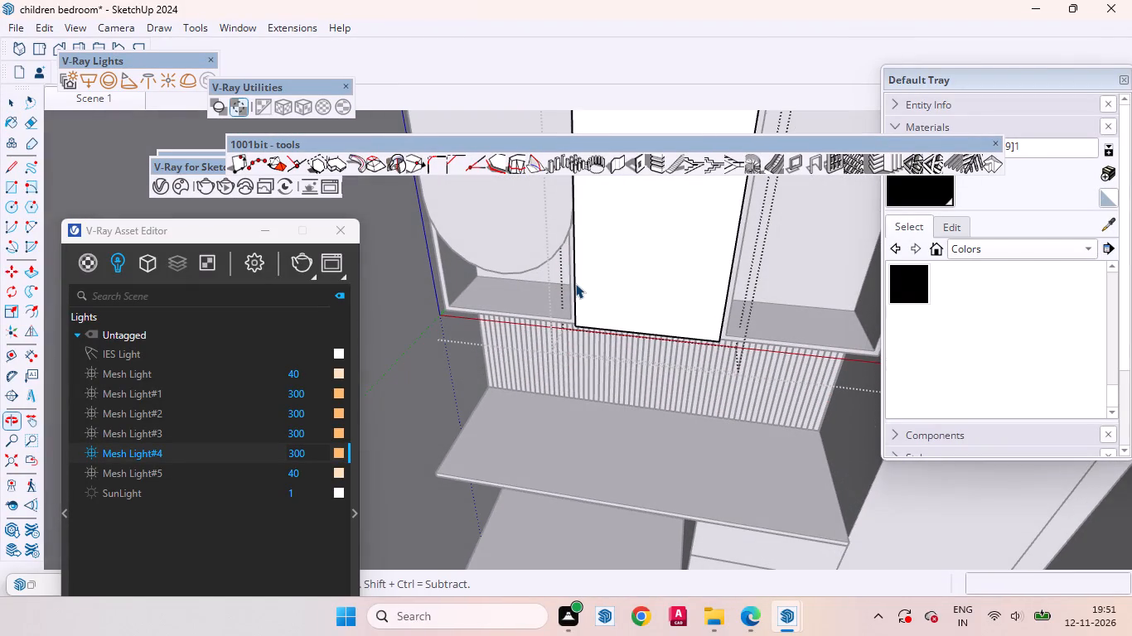
{"action": "middle_click_drag", "start_coordinate": [638, 316], "coordinate": [635, 229]}
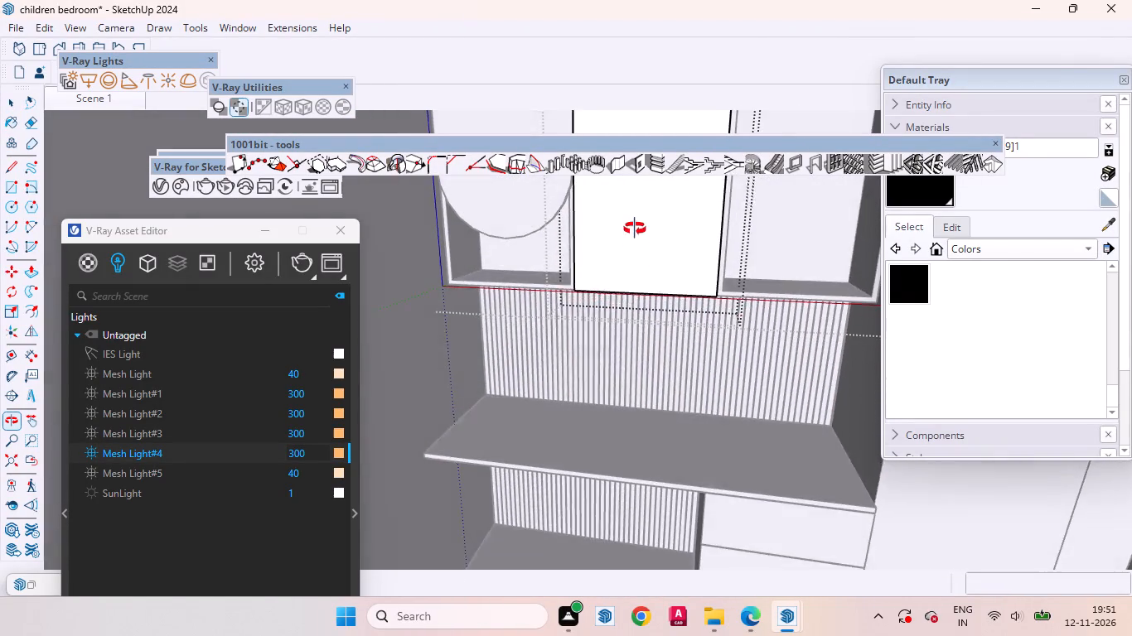
{"action": "middle_click_drag", "start_coordinate": [635, 229], "coordinate": [656, 223]}
{"action": "key", "text": "t"}
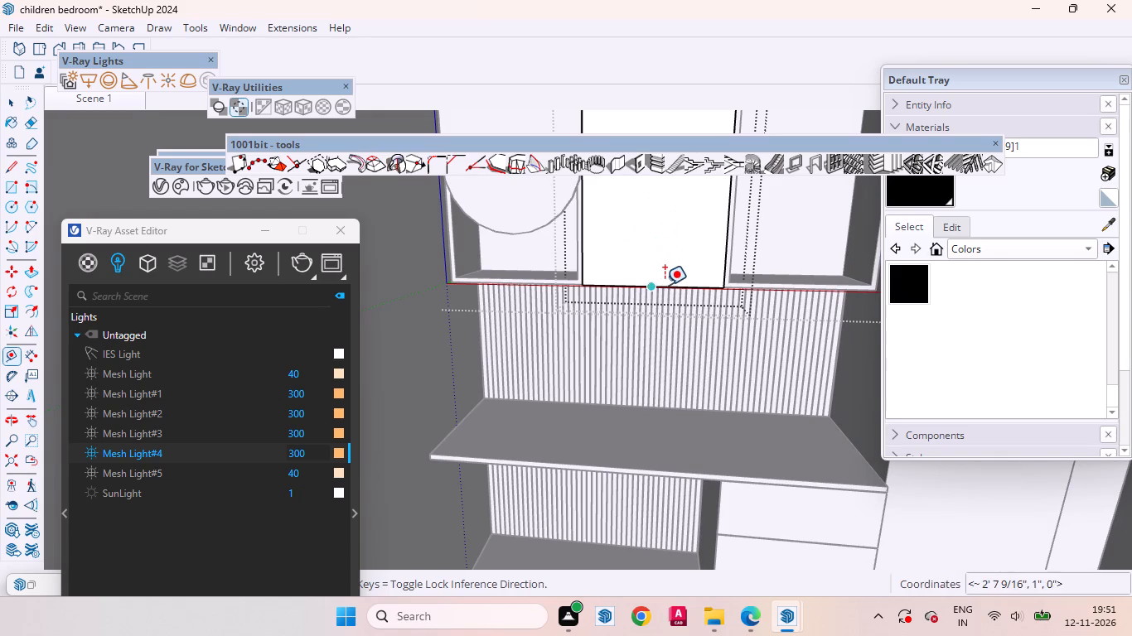
{"action": "left_click", "coordinate": [675, 284]}
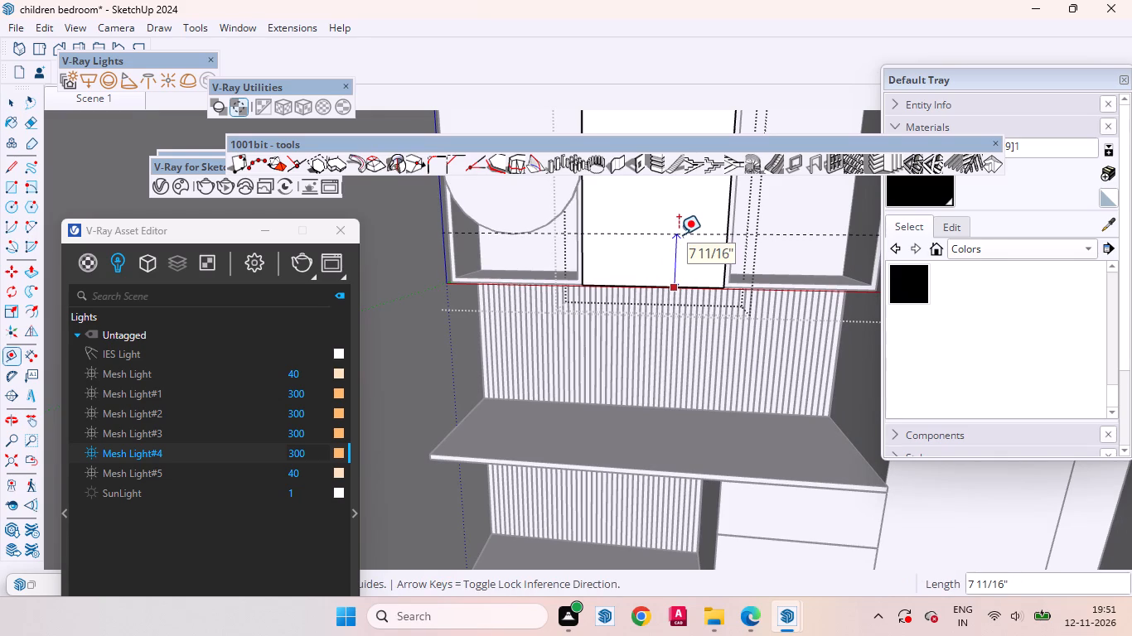
{"action": "type", "text": "12"}
{"action": "key", "text": "Return"}
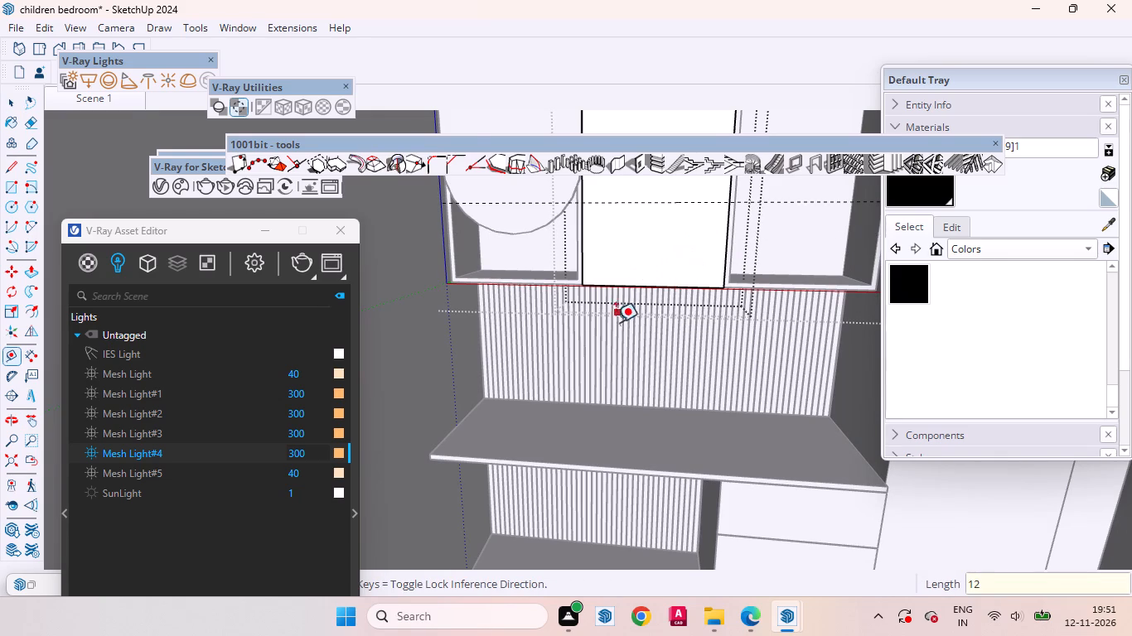
Place a second horizontal guide line 6" above the existing guide on the middle door panel, locked to the vertical direction.
{"action": "scroll", "coordinate": [616, 325], "scroll_direction": "down", "scroll_amount": 2}
{"action": "middle_click_drag", "start_coordinate": [612, 305], "coordinate": [616, 272]}
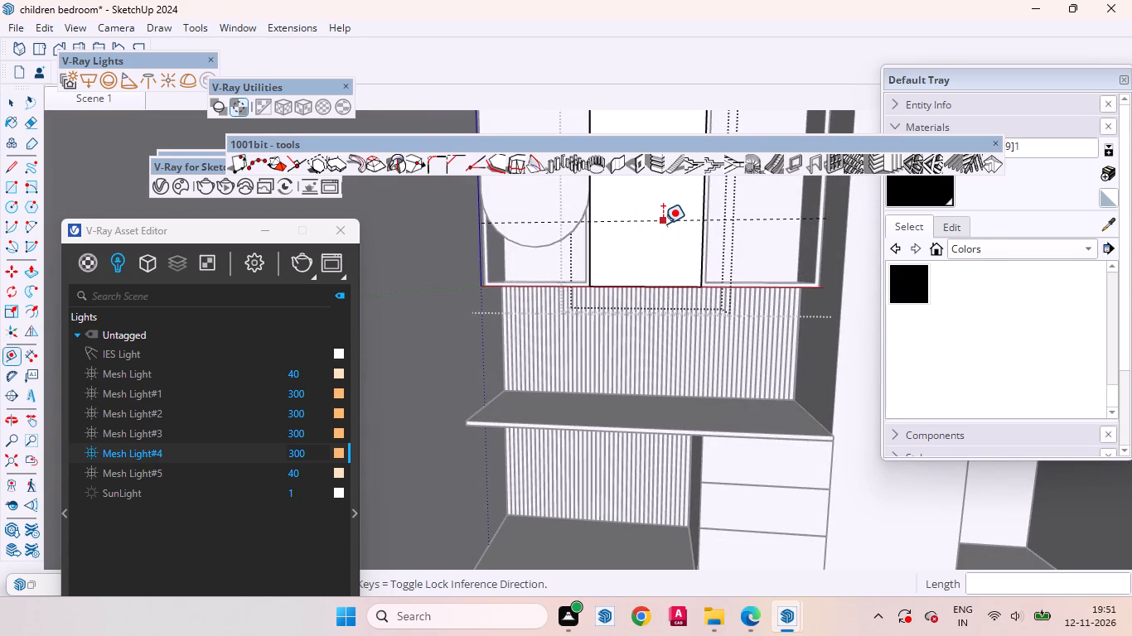
{"action": "left_click", "coordinate": [664, 223]}
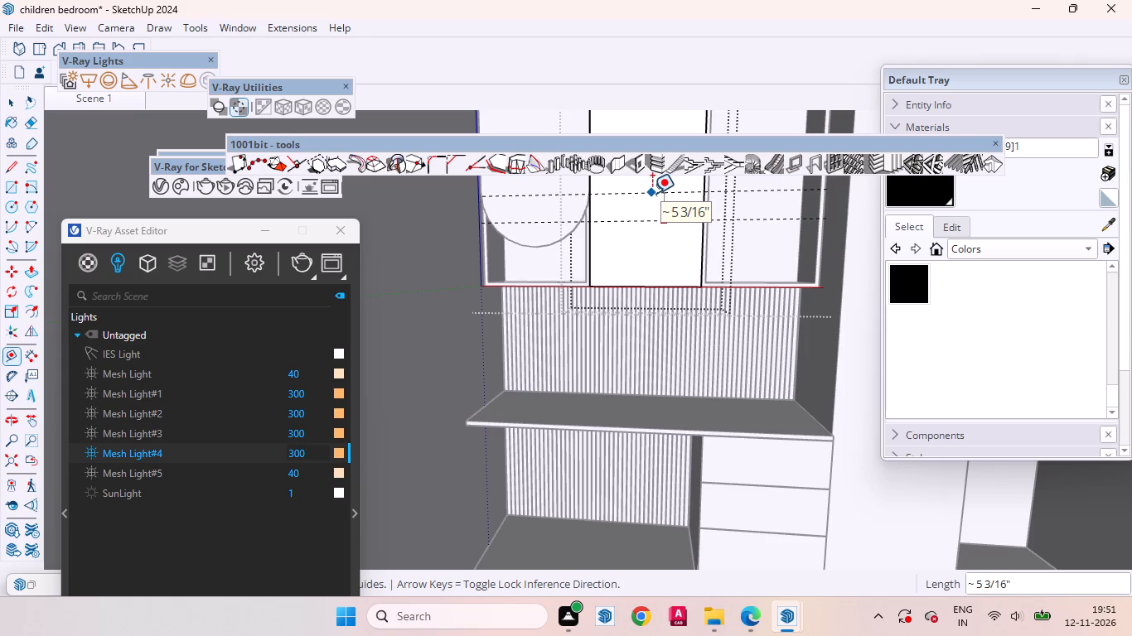
{"action": "key", "text": "6"}
{"action": "key", "text": "Return"}
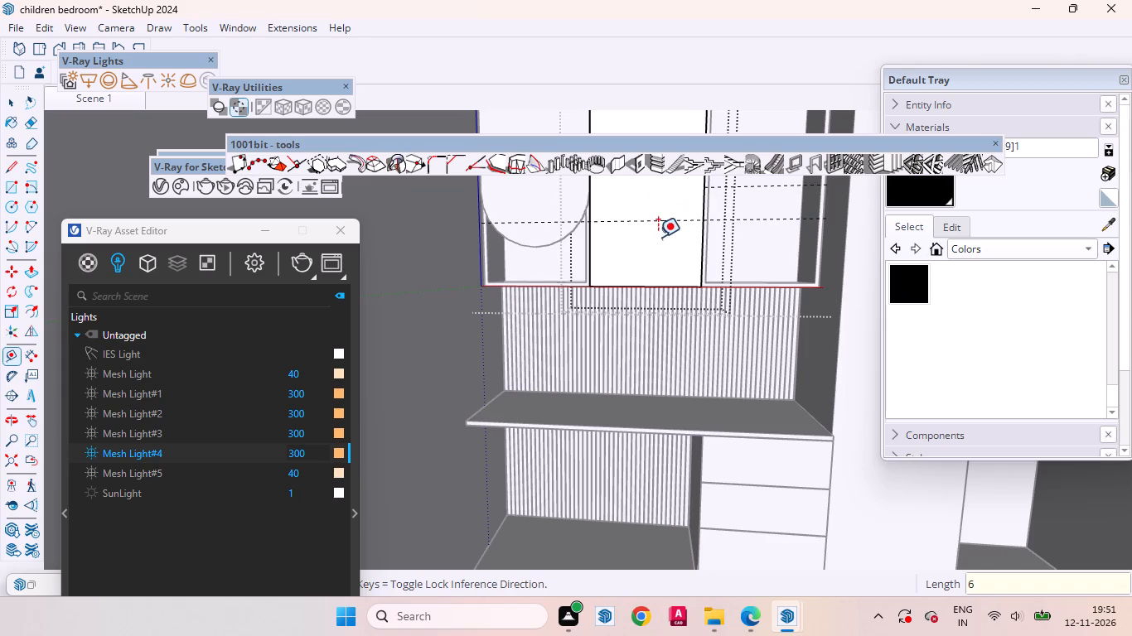
{"action": "scroll", "coordinate": [665, 320], "scroll_direction": "down", "scroll_amount": 7}
{"action": "middle_click_drag", "start_coordinate": [663, 282], "coordinate": [570, 296]}
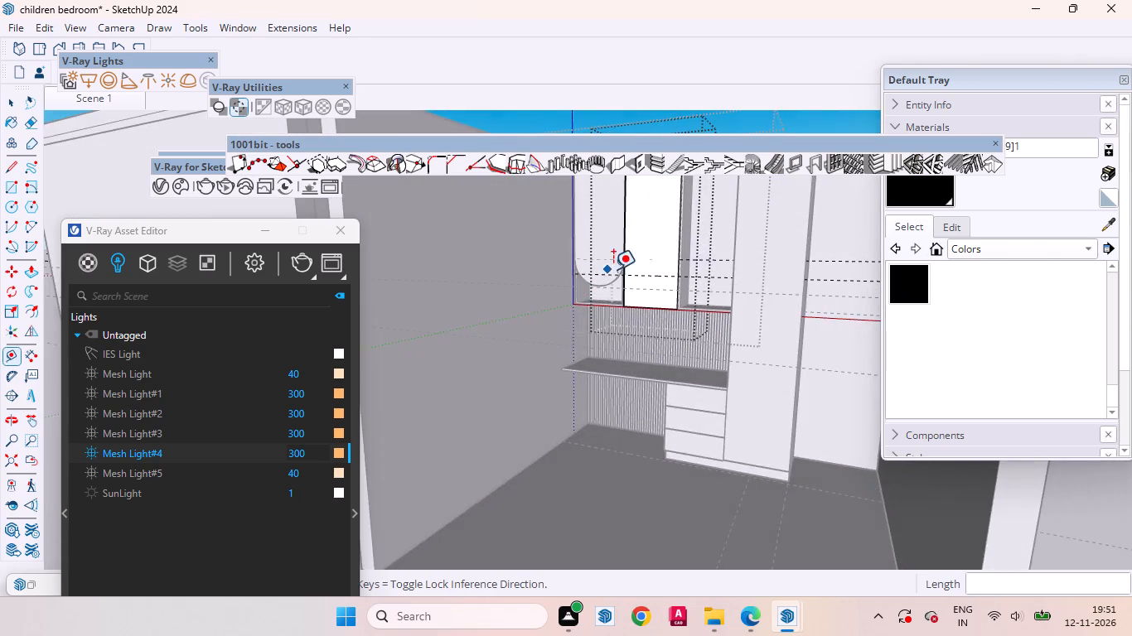
{"action": "scroll", "coordinate": [613, 269], "scroll_direction": "up", "scroll_amount": 7}
{"action": "left_click", "coordinate": [701, 282]}
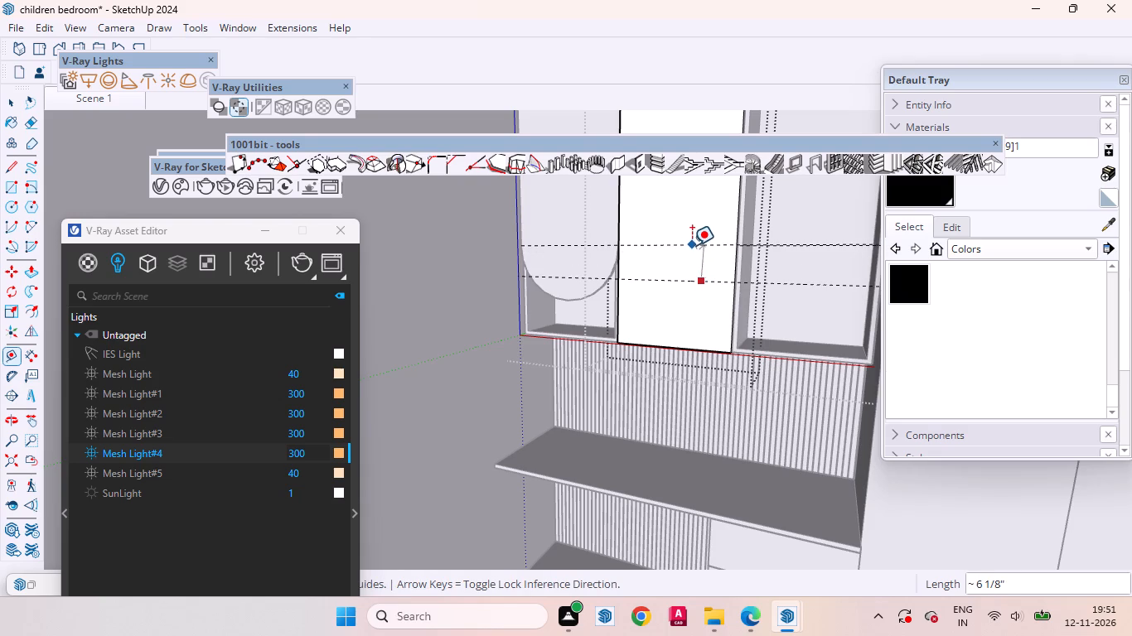
{"action": "key", "text": "Up"}
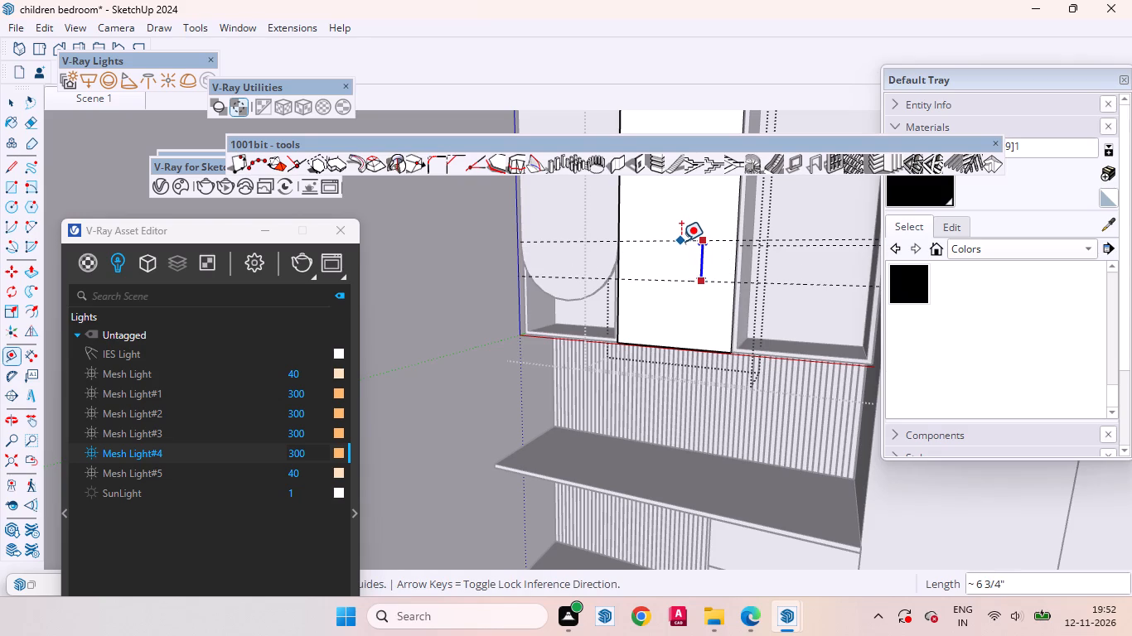
{"action": "key", "text": "6"}
{"action": "key", "text": "Return"}
Draw a downward-bulging tangent arc across the middle door's face, joining its two side edges at the upper guide line.
{"action": "middle_click_drag", "start_coordinate": [685, 283], "coordinate": [781, 284]}
{"action": "key", "text": "space"}
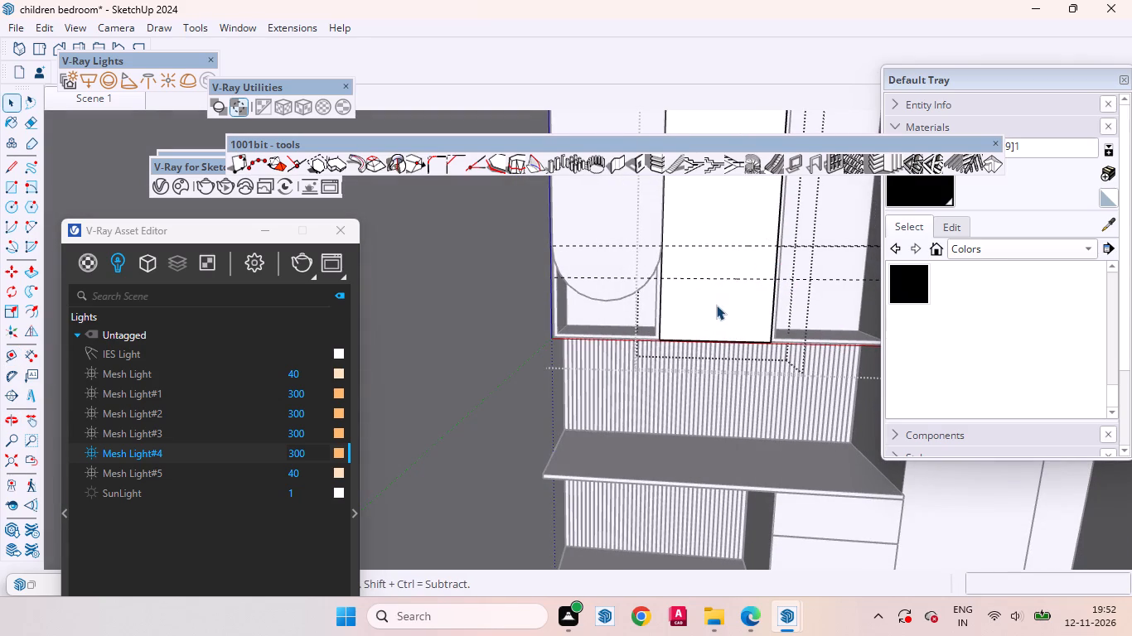
{"action": "left_click", "coordinate": [716, 305]}
{"action": "key", "text": "a"}
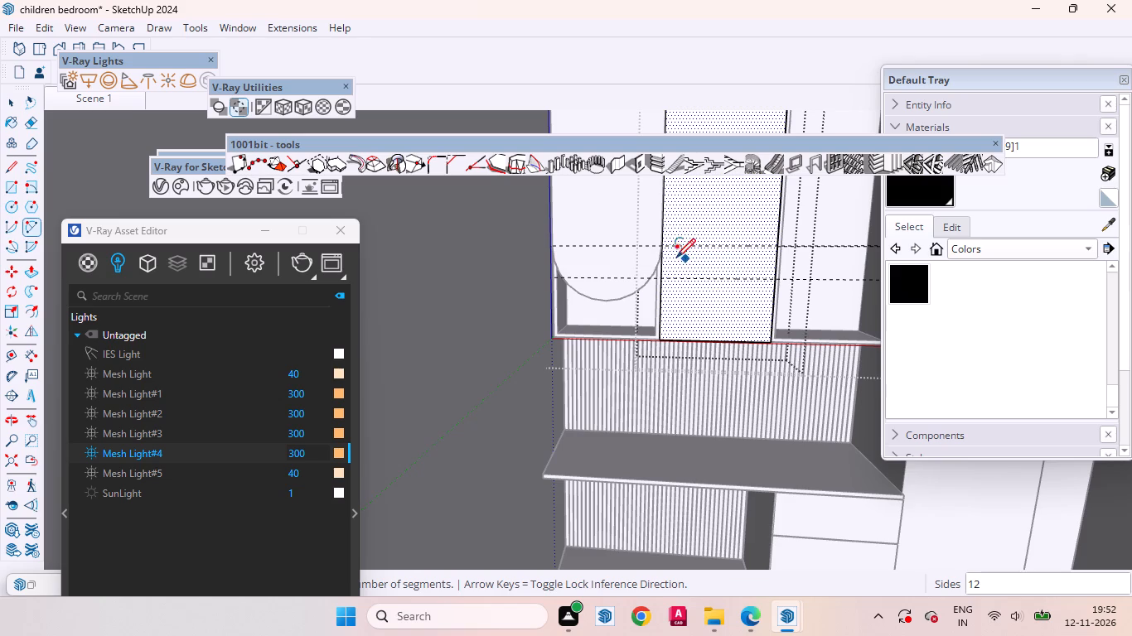
{"action": "left_click", "coordinate": [668, 245]}
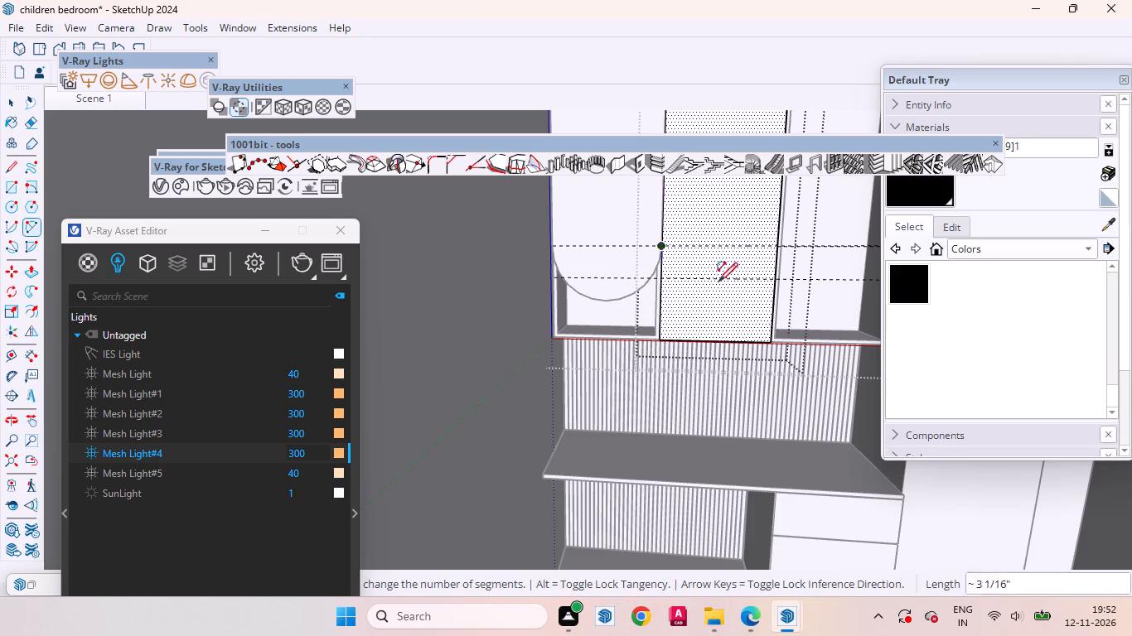
{"action": "double_click", "coordinate": [777, 250]}
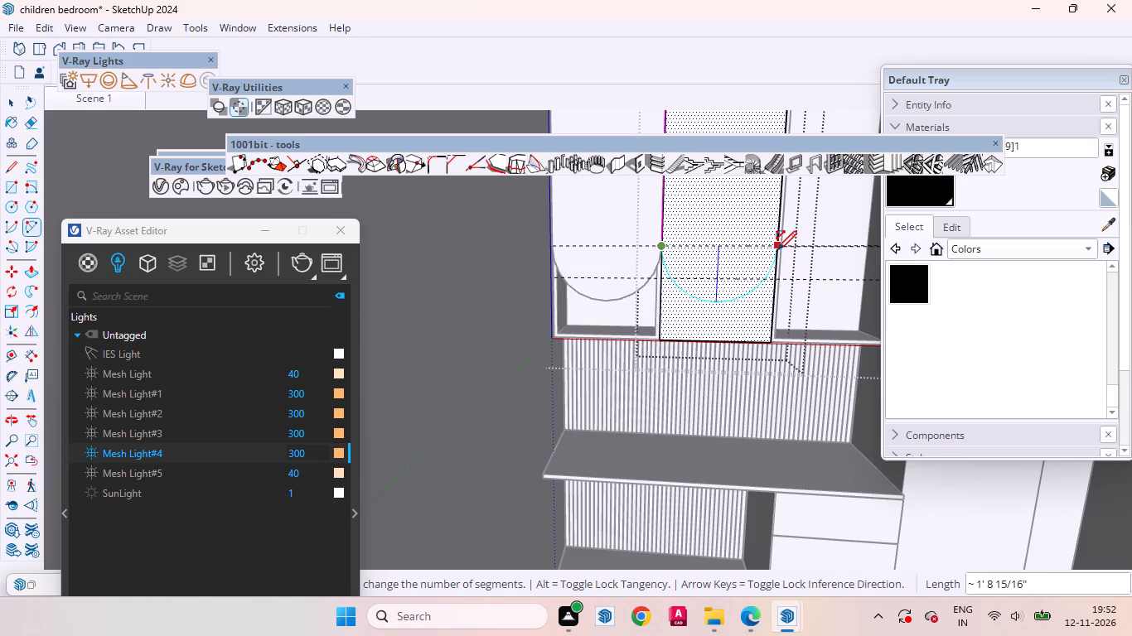
Push the area below the arc back 18 mm to cut away the middle door's bottom corners, and close the door group.
{"action": "key", "text": "space"}
{"action": "left_click", "coordinate": [720, 324]}
{"action": "middle_click_drag", "start_coordinate": [738, 326], "coordinate": [721, 261]}
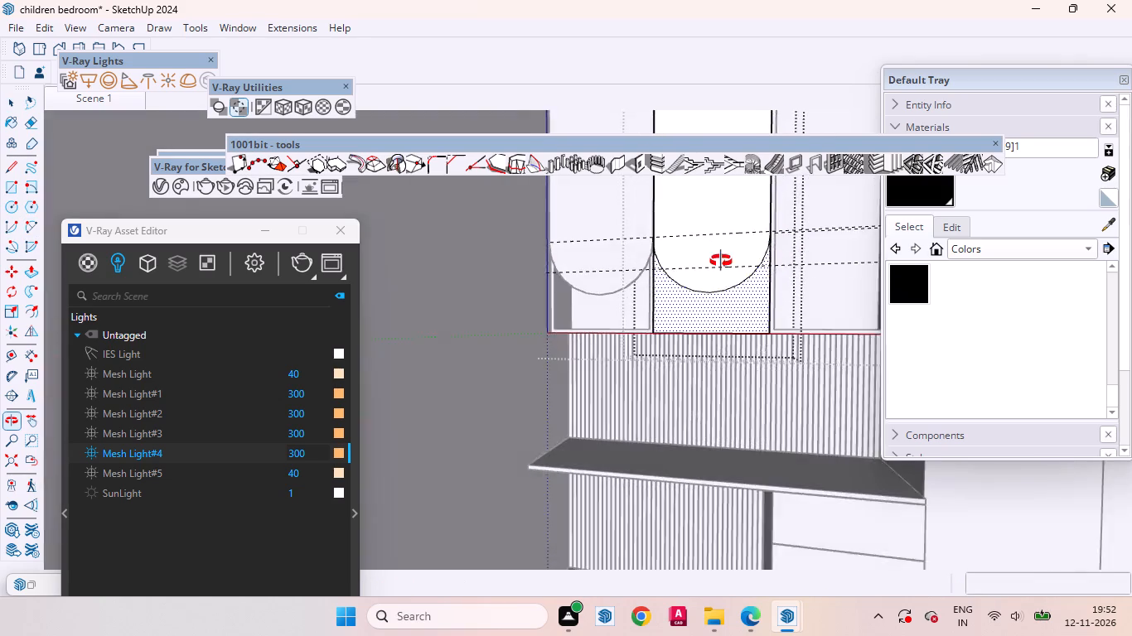
{"action": "middle_click_drag", "start_coordinate": [721, 261], "coordinate": [649, 297]}
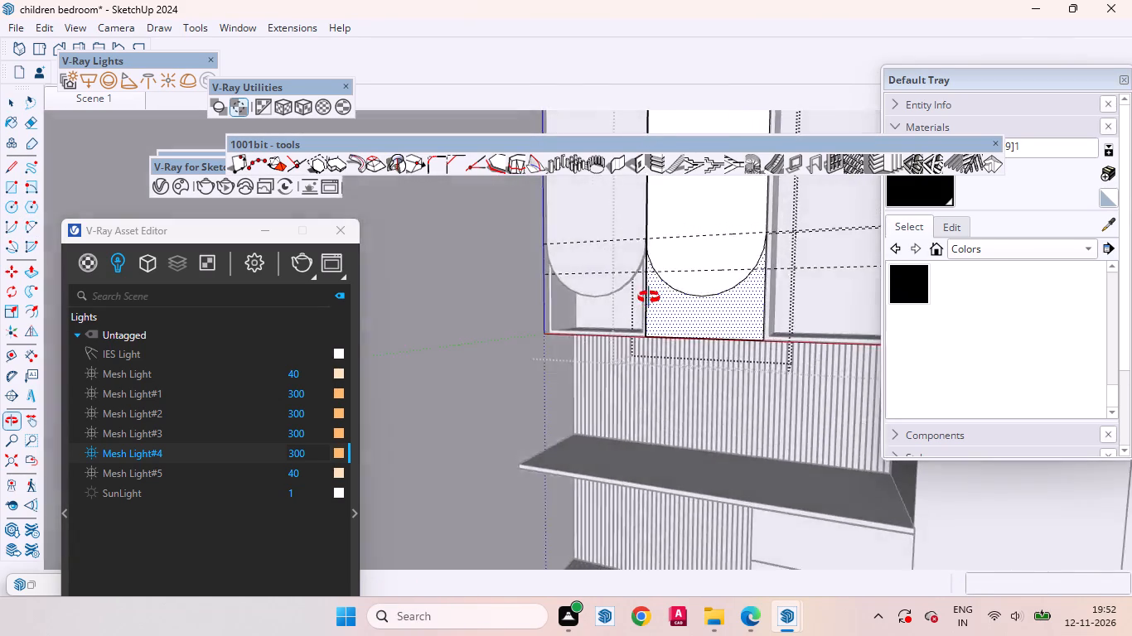
{"action": "middle_click_drag", "start_coordinate": [649, 297], "coordinate": [593, 315]}
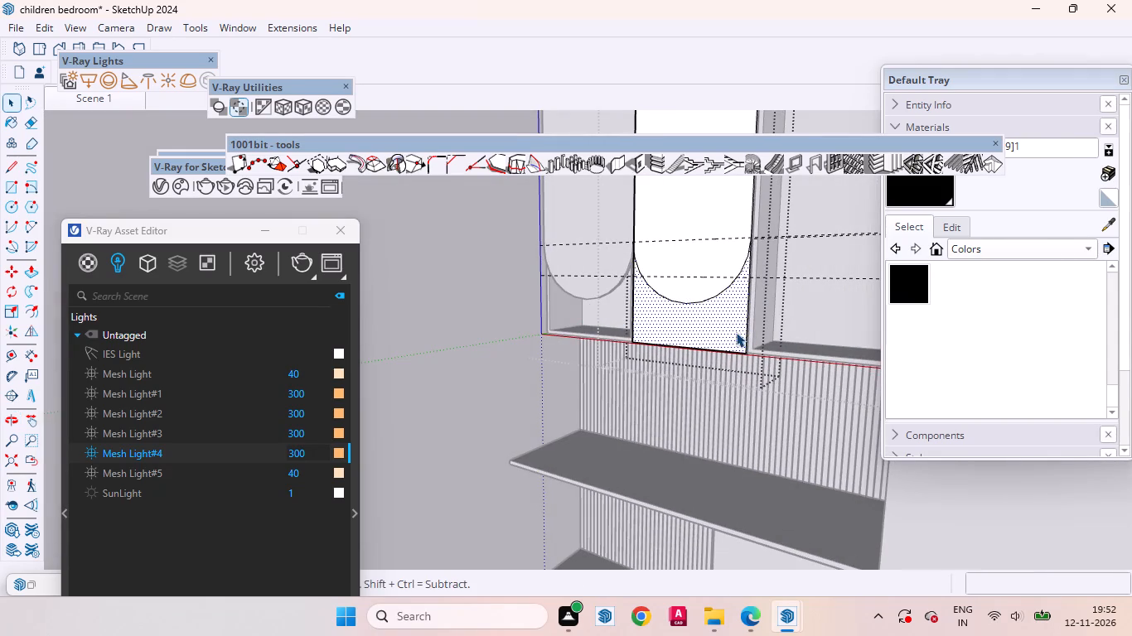
{"action": "key", "text": "p"}
{"action": "double_click", "coordinate": [721, 326]}
{"action": "key", "text": "ctrl+z"}
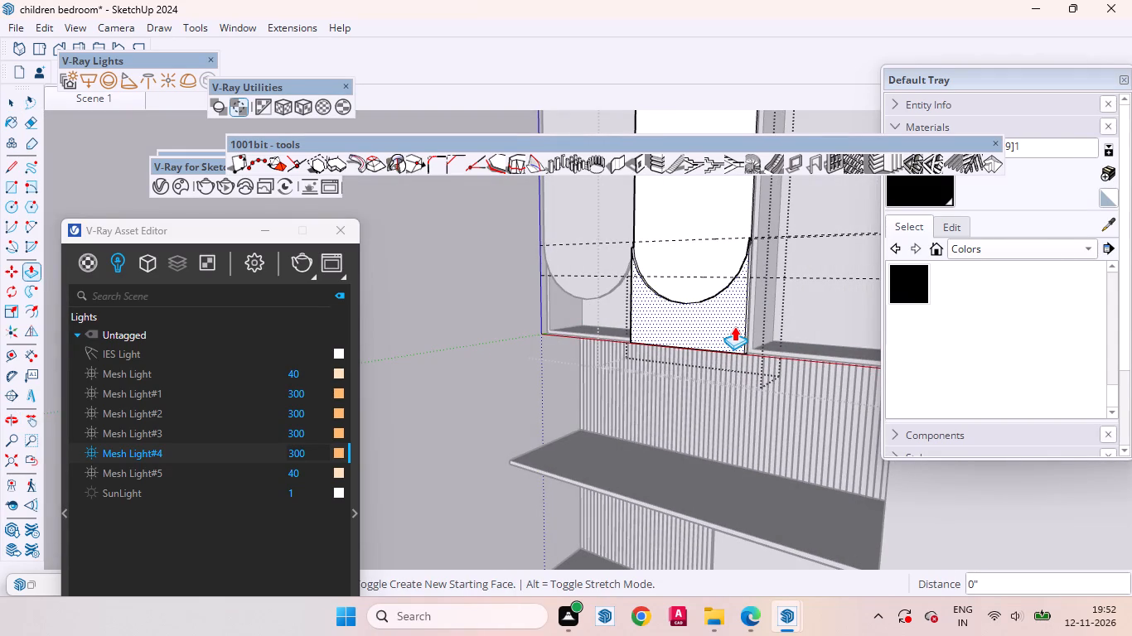
{"action": "left_click", "coordinate": [732, 325]}
{"action": "type", "text": "18"}
{"action": "type", "text": "mm"}
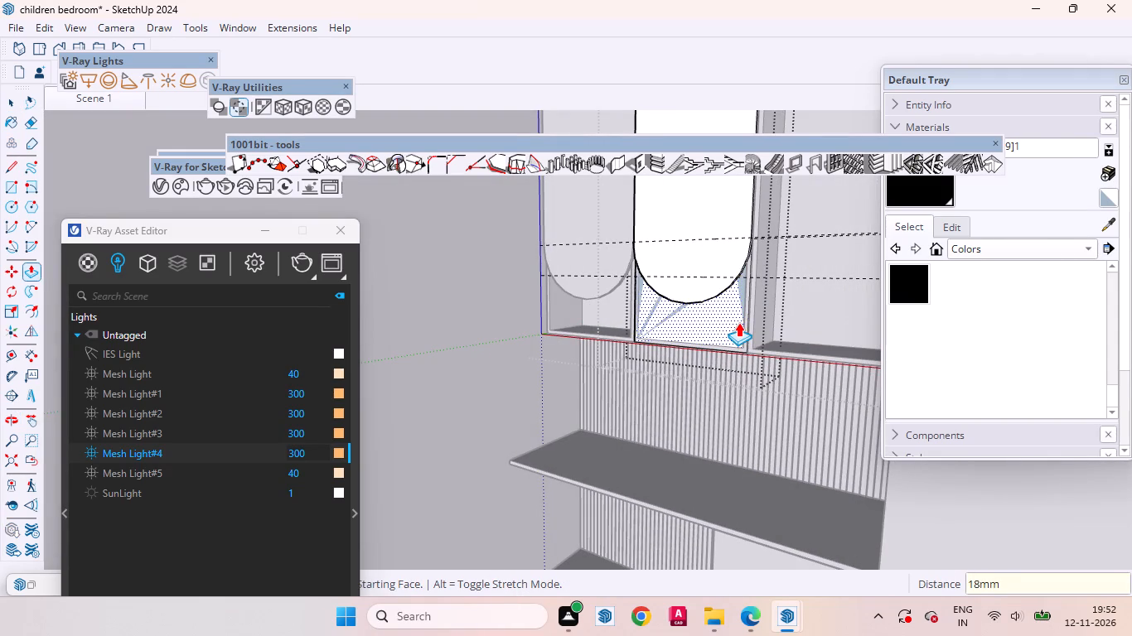
{"action": "key", "text": "Return"}
{"action": "key", "text": "space"}
{"action": "scroll", "coordinate": [725, 395], "scroll_direction": "down", "scroll_amount": 7}
{"action": "scroll", "coordinate": [711, 423], "scroll_direction": "up", "scroll_amount": 1}
{"action": "scroll", "coordinate": [711, 425], "scroll_direction": "down", "scroll_amount": 3}
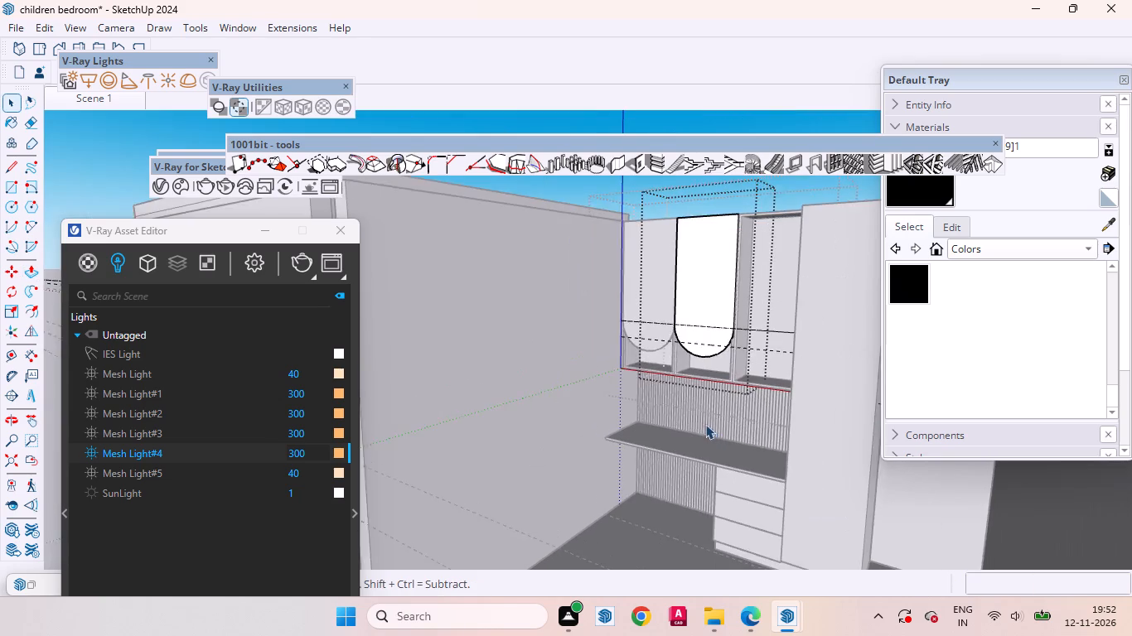
{"action": "scroll", "coordinate": [705, 424], "scroll_direction": "down", "scroll_amount": 2}
{"action": "left_click", "coordinate": [772, 224]}
Copy the rounded middle door about 1' 9" sideways onto the third compartment, aligning its upper corner with that compartment's corner.
{"action": "middle_click_drag", "start_coordinate": [717, 301], "coordinate": [788, 365]}
{"action": "scroll", "coordinate": [712, 363], "scroll_direction": "up", "scroll_amount": 5}
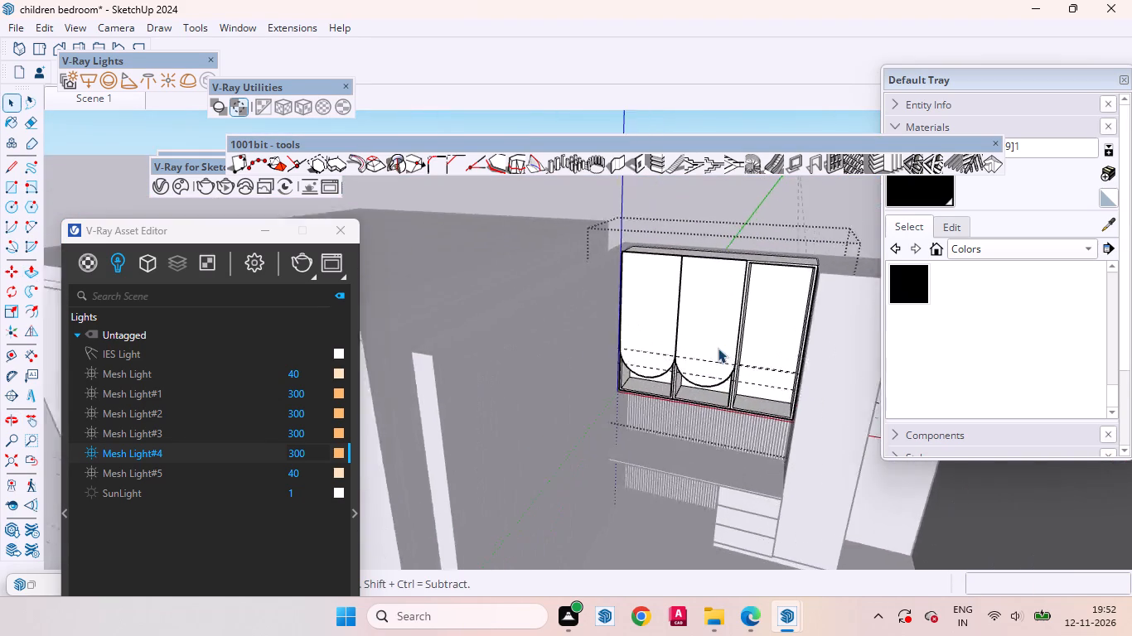
{"action": "scroll", "coordinate": [718, 348], "scroll_direction": "up", "scroll_amount": 6}
{"action": "left_click", "coordinate": [720, 316]}
{"action": "scroll", "coordinate": [659, 380], "scroll_direction": "down", "scroll_amount": 5}
{"action": "scroll", "coordinate": [634, 252], "scroll_direction": "up", "scroll_amount": 5}
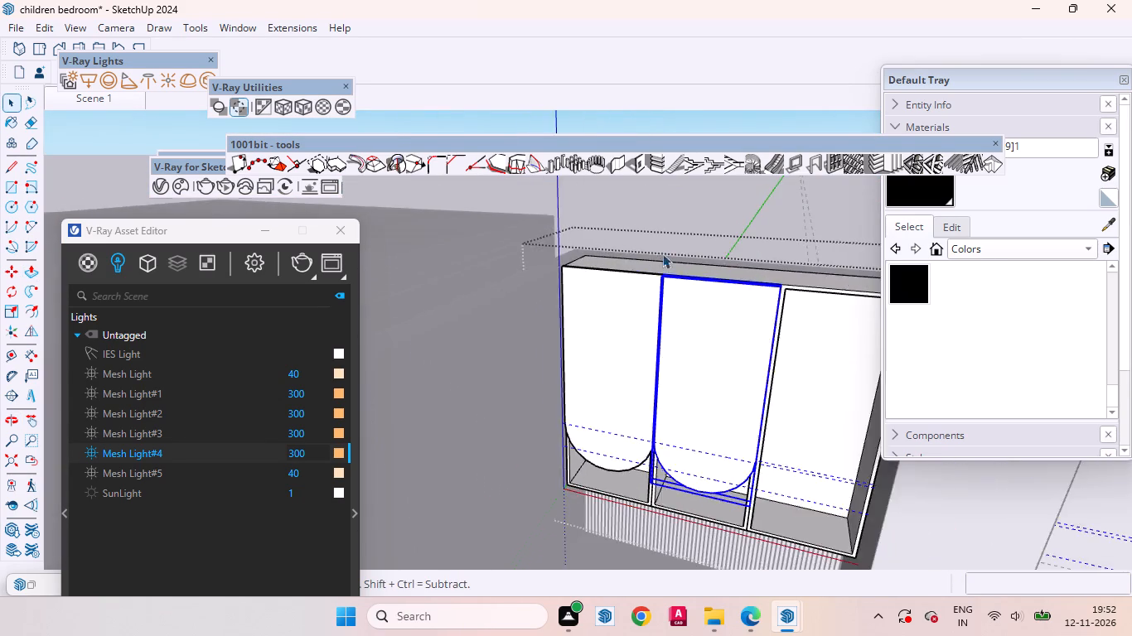
{"action": "scroll", "coordinate": [662, 253], "scroll_direction": "up", "scroll_amount": 16}
{"action": "scroll", "coordinate": [394, 296], "scroll_direction": "down", "scroll_amount": 12}
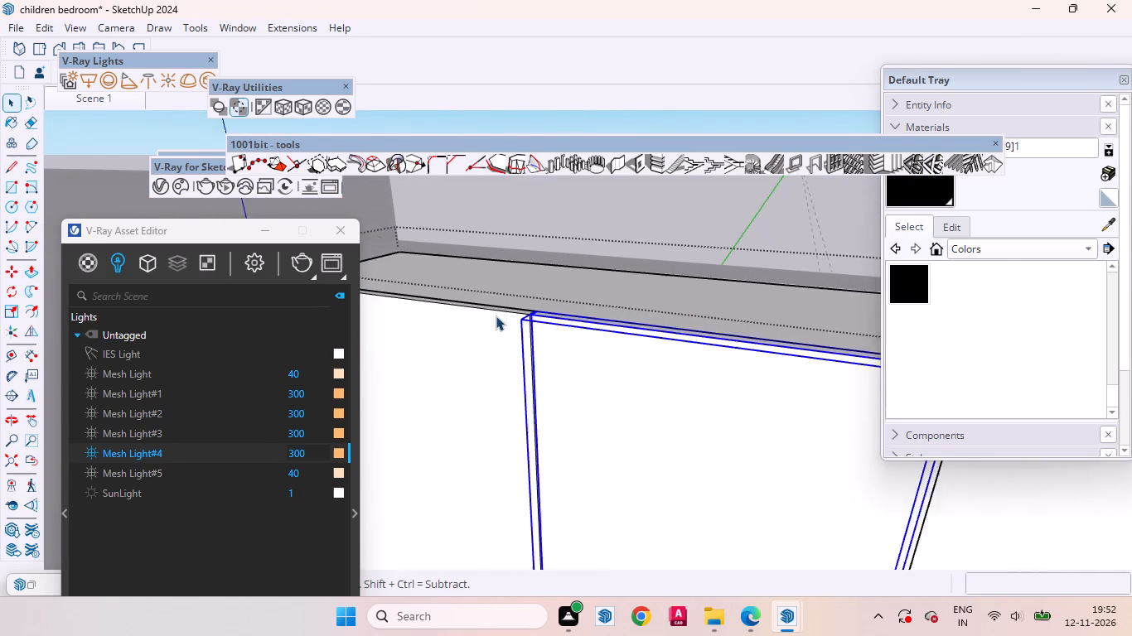
{"action": "scroll", "coordinate": [496, 316], "scroll_direction": "down", "scroll_amount": 3}
{"action": "scroll", "coordinate": [726, 312], "scroll_direction": "up", "scroll_amount": 9}
{"action": "scroll", "coordinate": [801, 358], "scroll_direction": "down", "scroll_amount": 14}
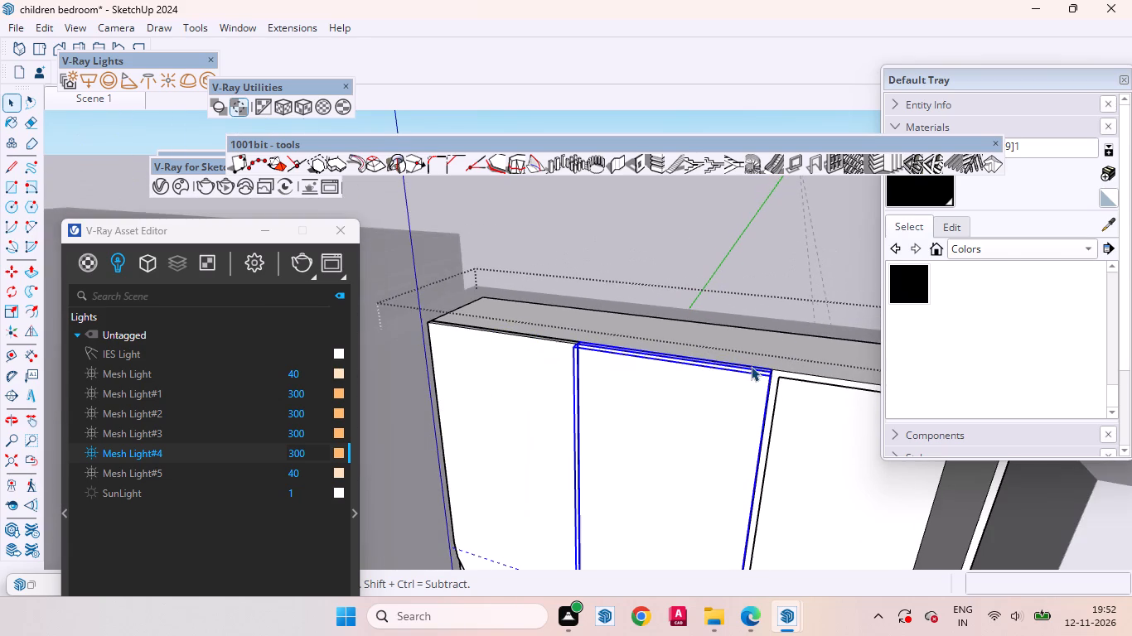
{"action": "key", "text": "m"}
{"action": "scroll", "coordinate": [562, 333], "scroll_direction": "up", "scroll_amount": 16}
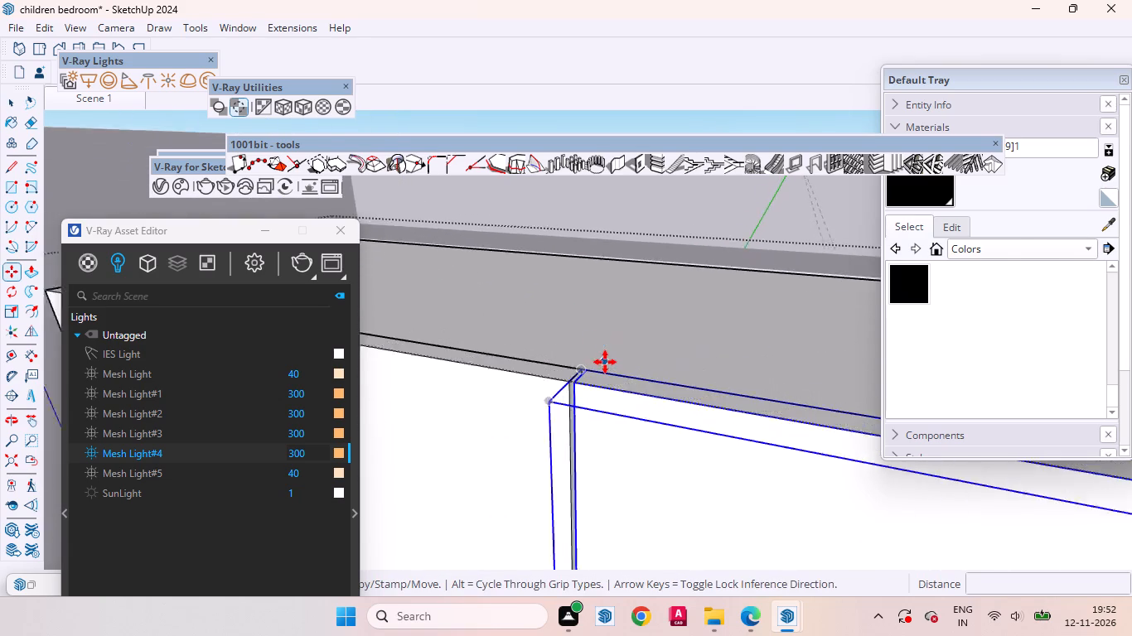
{"action": "scroll", "coordinate": [605, 362], "scroll_direction": "up", "scroll_amount": 8}
{"action": "left_click", "coordinate": [549, 378]}
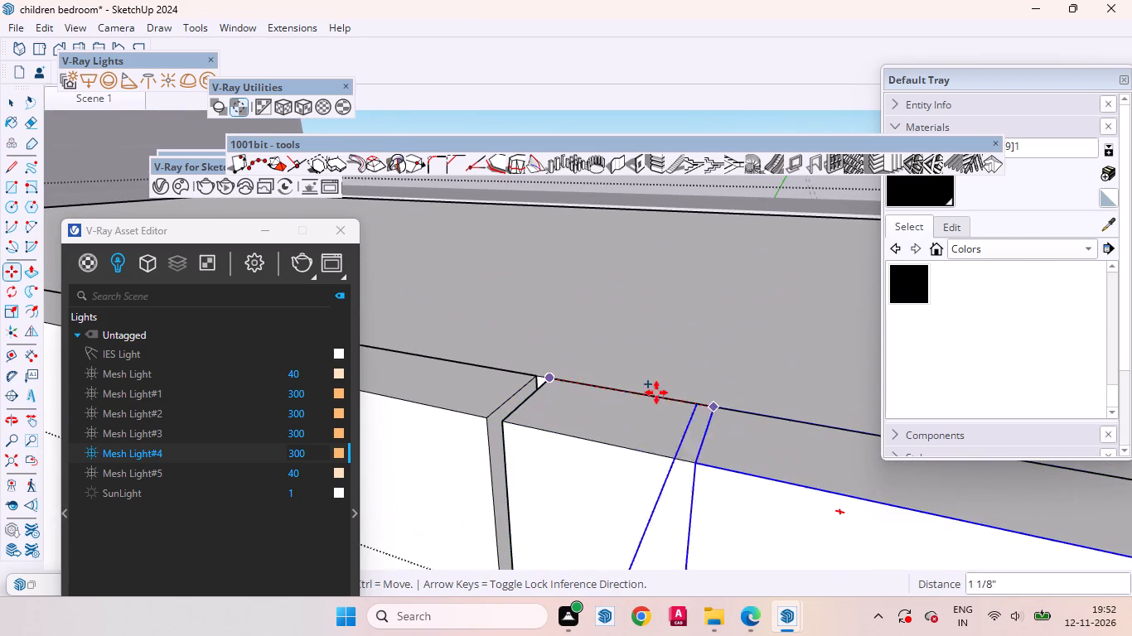
{"action": "scroll", "coordinate": [638, 388], "scroll_direction": "down", "scroll_amount": 1}
{"action": "scroll", "coordinate": [638, 388], "scroll_direction": "up", "scroll_amount": 1}
{"action": "scroll", "coordinate": [638, 388], "scroll_direction": "down", "scroll_amount": 5}
{"action": "scroll", "coordinate": [581, 347], "scroll_direction": "up", "scroll_amount": 1}
{"action": "scroll", "coordinate": [581, 347], "scroll_direction": "down", "scroll_amount": 20}
{"action": "scroll", "coordinate": [581, 347], "scroll_direction": "down", "scroll_amount": 10}
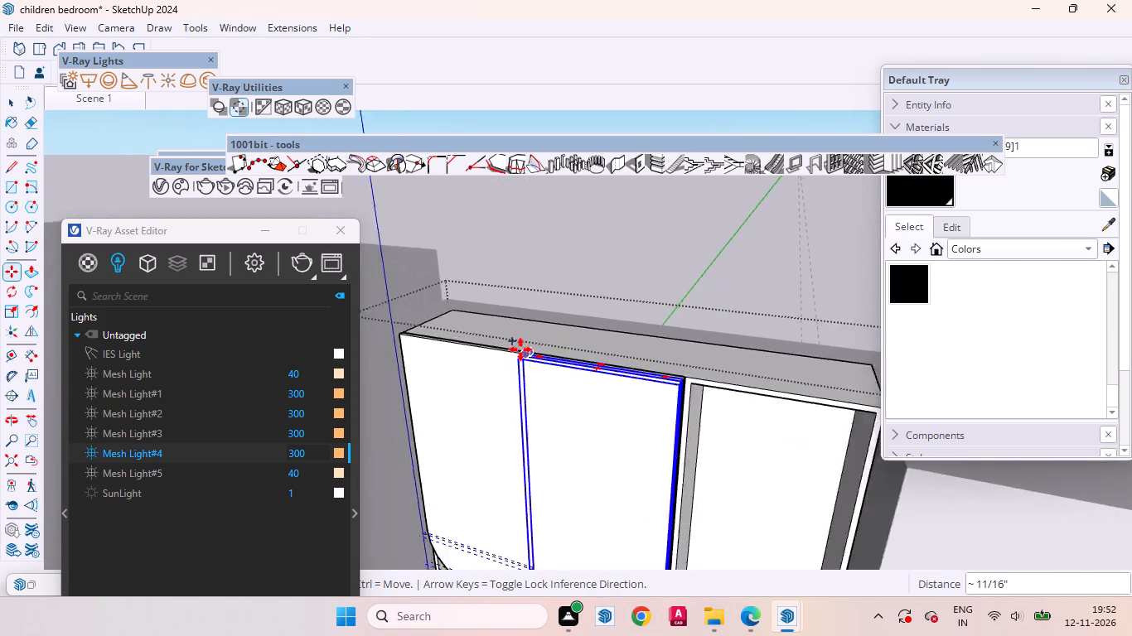
{"action": "scroll", "coordinate": [520, 349], "scroll_direction": "down", "scroll_amount": 2}
{"action": "scroll", "coordinate": [642, 372], "scroll_direction": "up", "scroll_amount": 20}
{"action": "scroll", "coordinate": [642, 372], "scroll_direction": "up", "scroll_amount": 5}
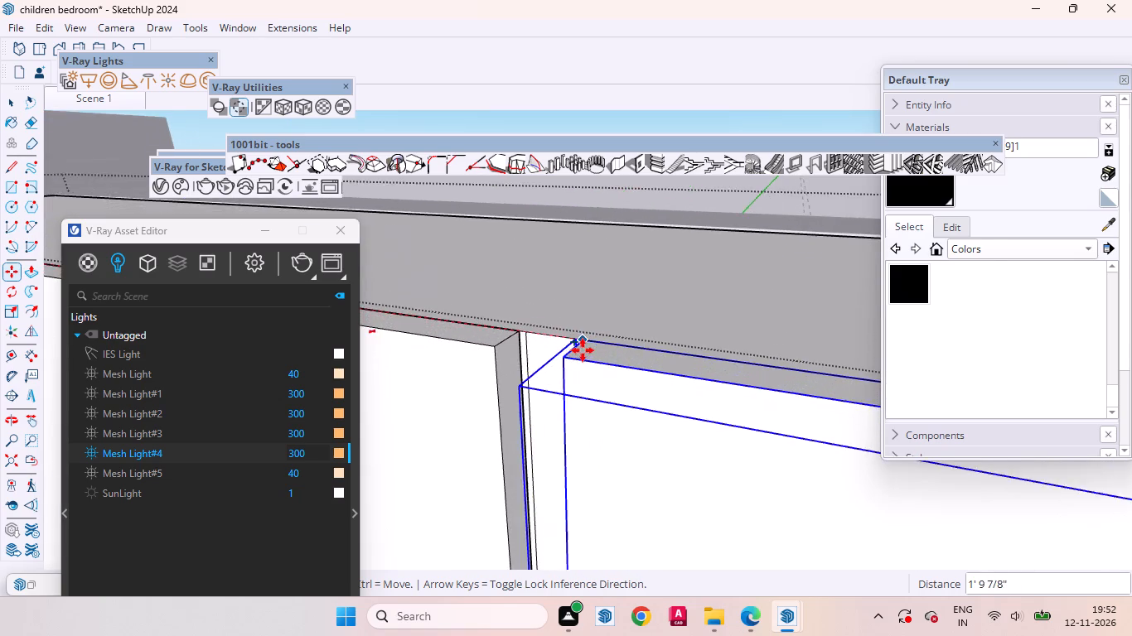
{"action": "scroll", "coordinate": [583, 350], "scroll_direction": "up", "scroll_amount": 3}
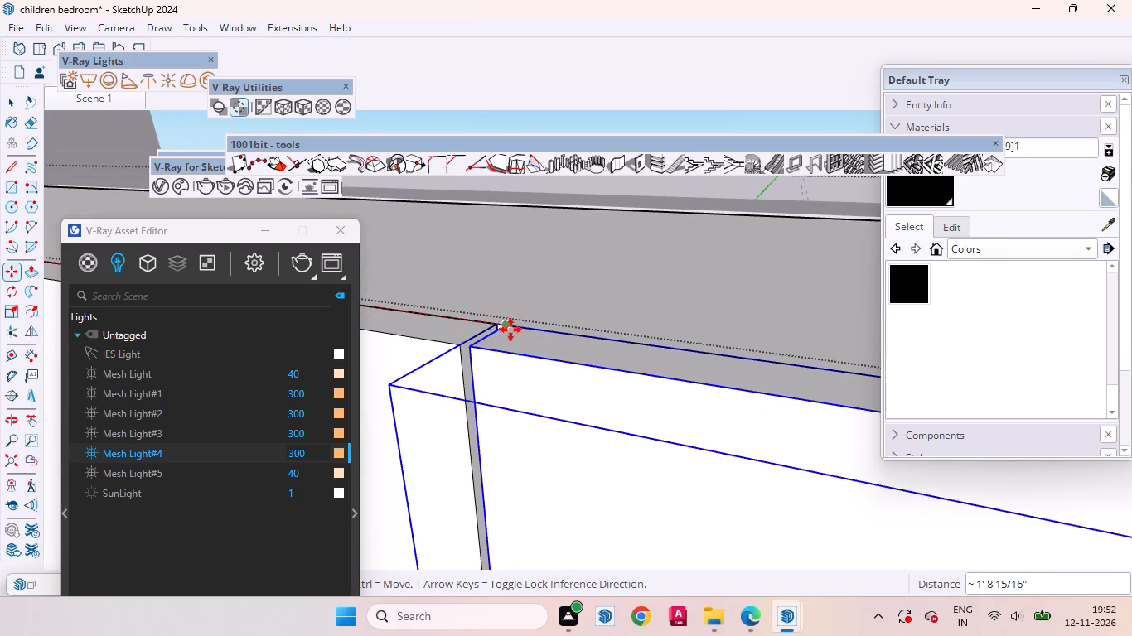
{"action": "left_click", "coordinate": [510, 330]}
{"action": "scroll", "coordinate": [626, 306], "scroll_direction": "down", "scroll_amount": 20}
{"action": "scroll", "coordinate": [626, 306], "scroll_direction": "down", "scroll_amount": 9}
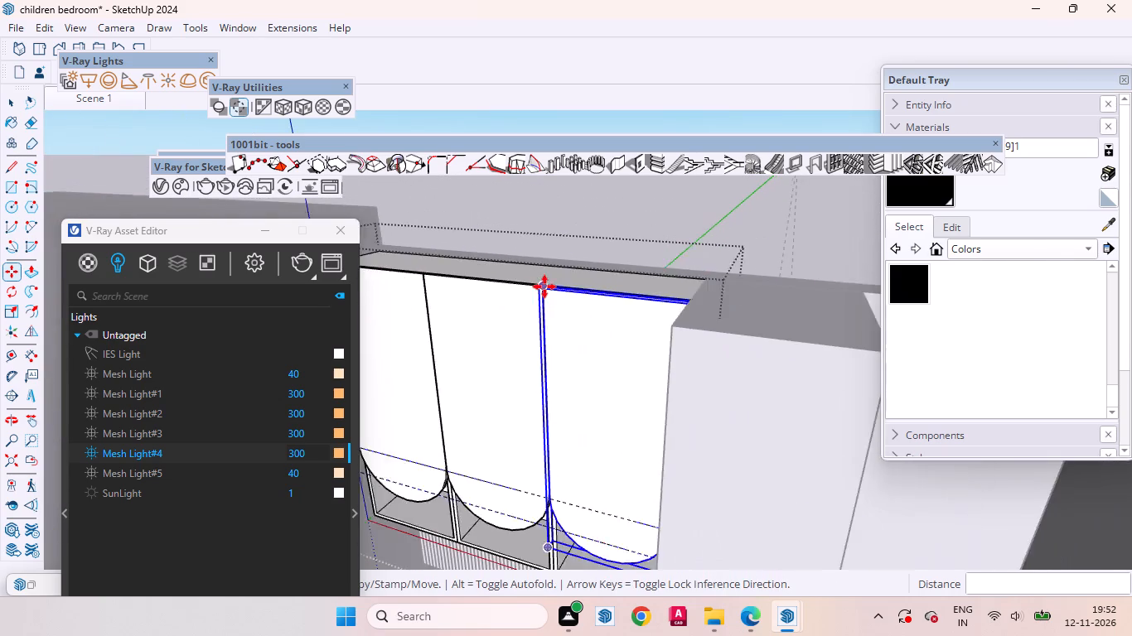
{"action": "scroll", "coordinate": [544, 287], "scroll_direction": "down", "scroll_amount": 2}
{"action": "key", "text": "space"}
{"action": "left_click", "coordinate": [804, 244]}
Open the third compartment's door group inside the upper cabinet and delete its guide lines.
{"action": "scroll", "coordinate": [671, 277], "scroll_direction": "down", "scroll_amount": 5}
{"action": "scroll", "coordinate": [588, 318], "scroll_direction": "down", "scroll_amount": 4}
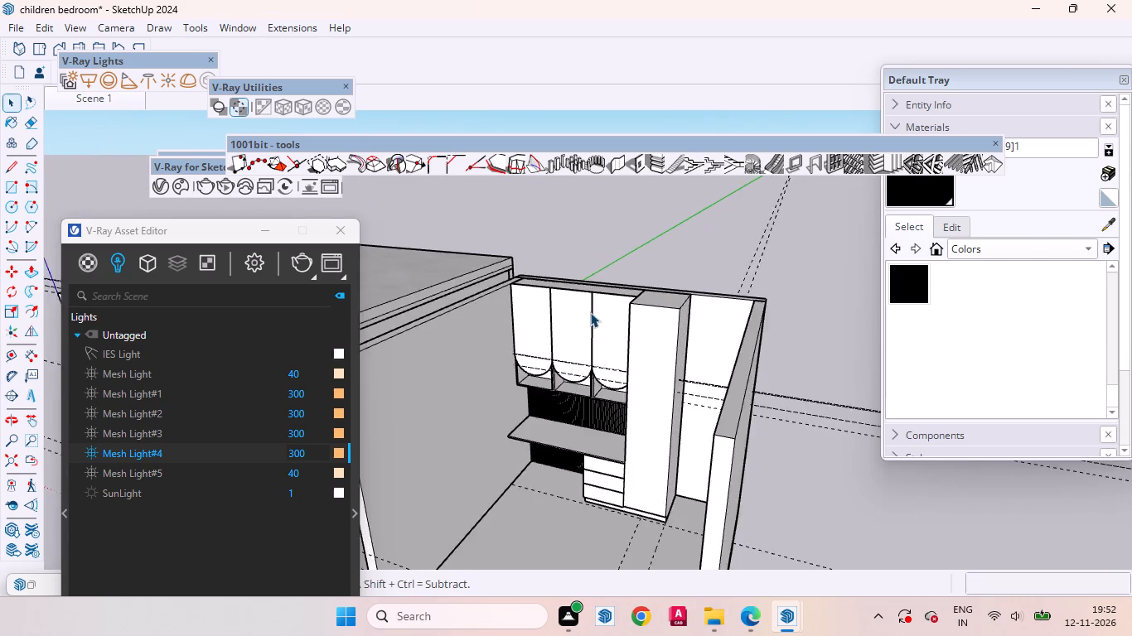
{"action": "scroll", "coordinate": [590, 312], "scroll_direction": "down", "scroll_amount": 5}
{"action": "left_click_drag", "start_coordinate": [830, 535], "coordinate": [720, 245]}
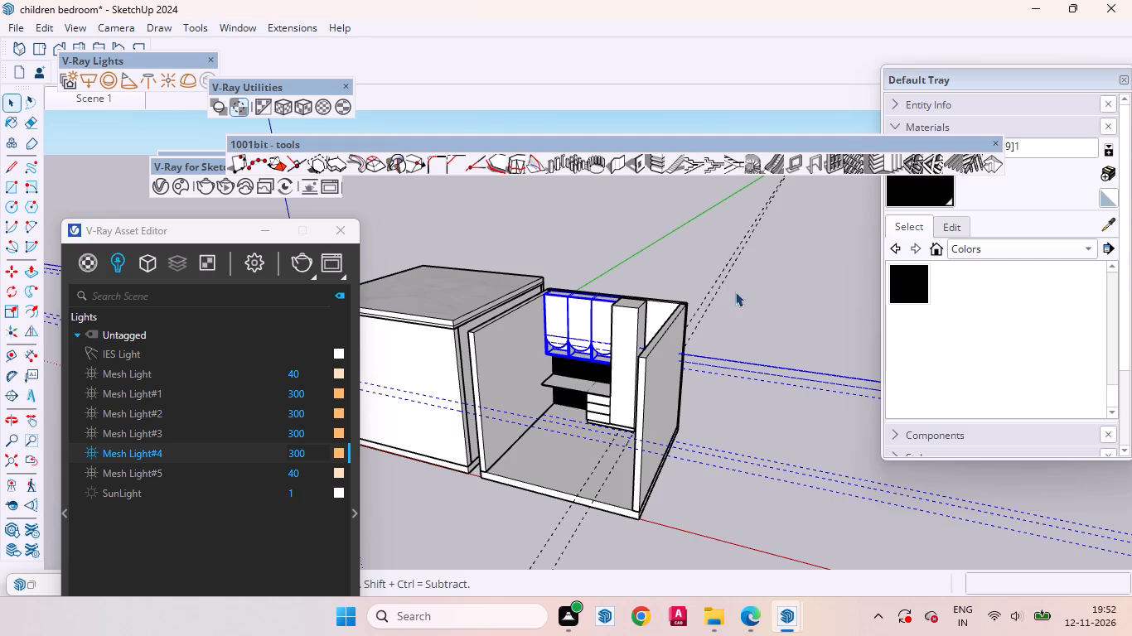
{"action": "double_click", "coordinate": [598, 321]}
{"action": "left_click_drag", "start_coordinate": [808, 523], "coordinate": [727, 207]}
{"action": "double_click", "coordinate": [599, 321]}
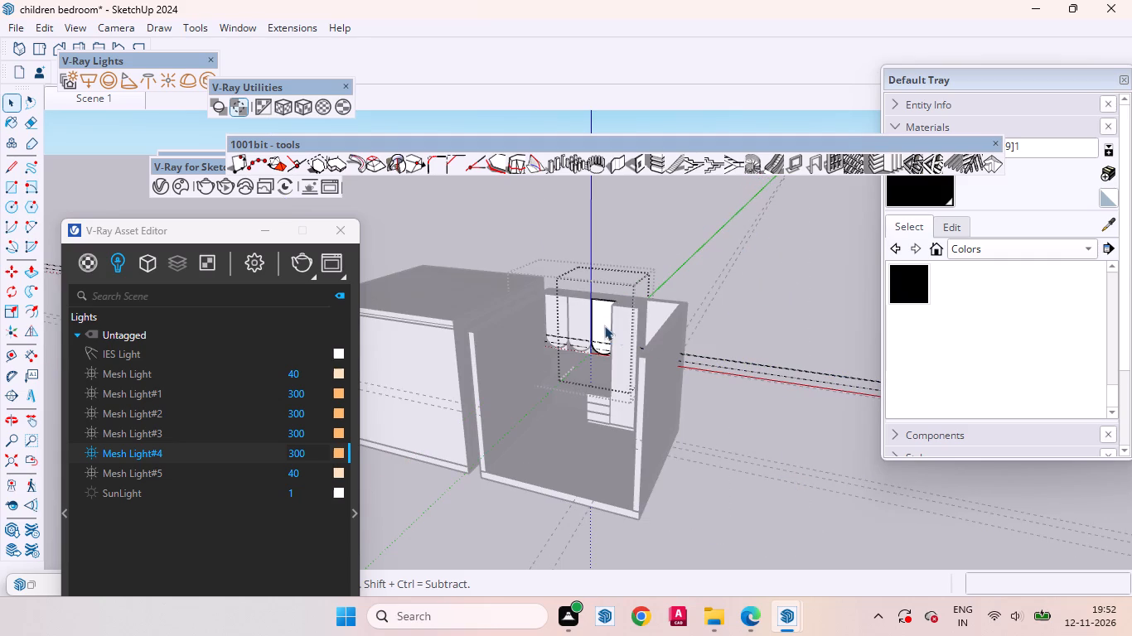
{"action": "left_click_drag", "start_coordinate": [810, 434], "coordinate": [720, 205]}
{"action": "key", "text": "Delete"}
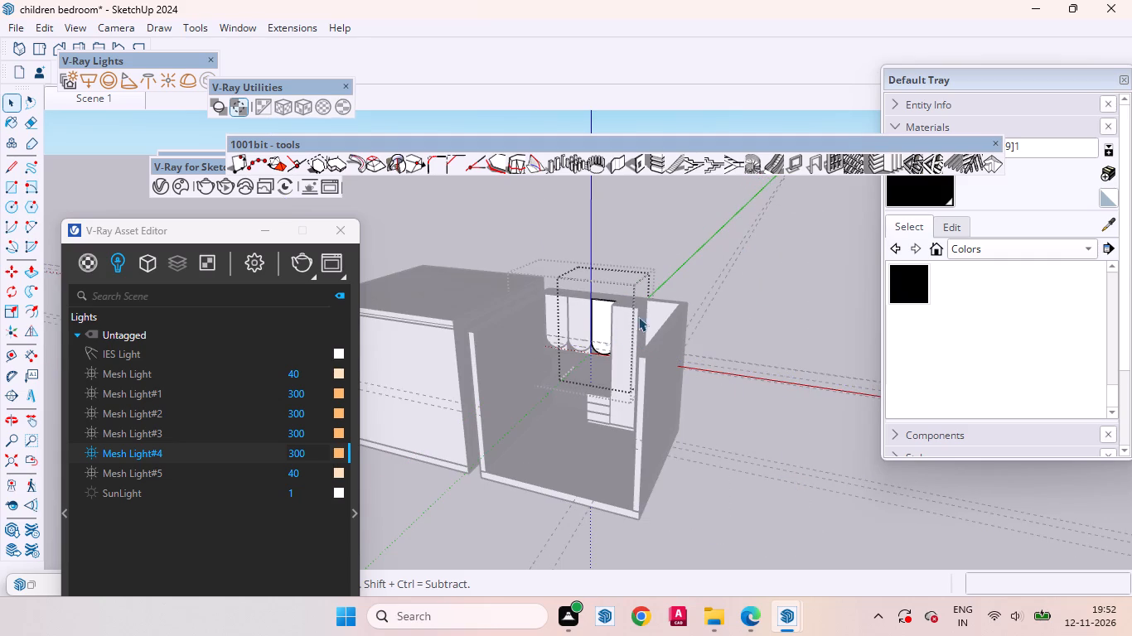
Delete the guide lines inside the middle compartment's door group and leave the cabinet group.
{"action": "triple_click", "coordinate": [577, 325]}
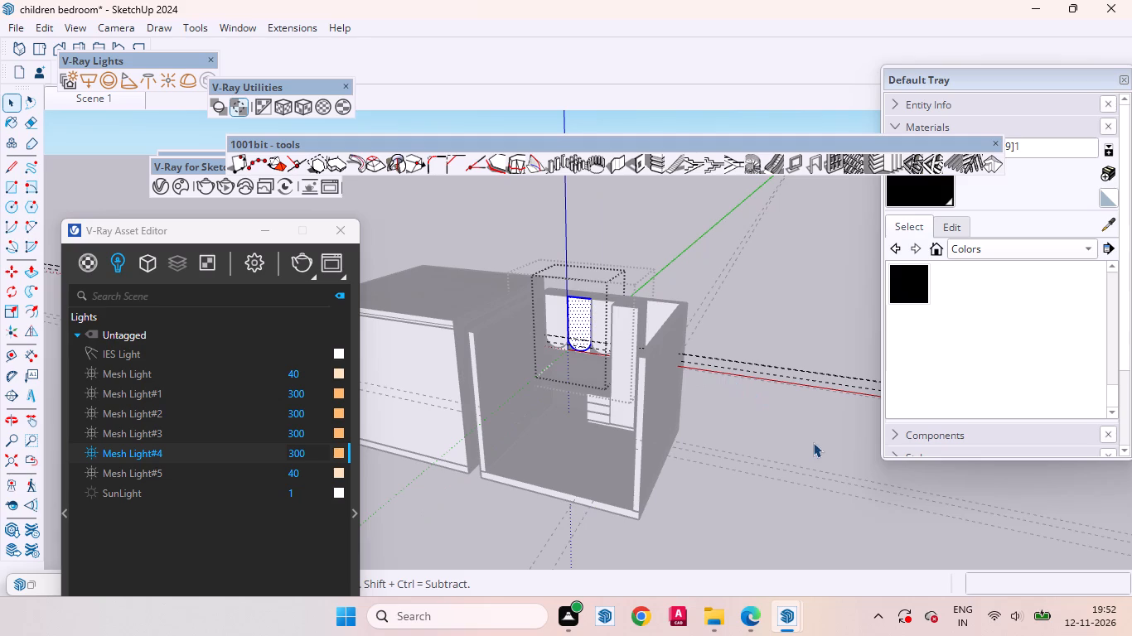
{"action": "left_click_drag", "start_coordinate": [813, 444], "coordinate": [728, 205]}
{"action": "key", "text": "Delete"}
{"action": "left_click", "coordinate": [780, 330]}
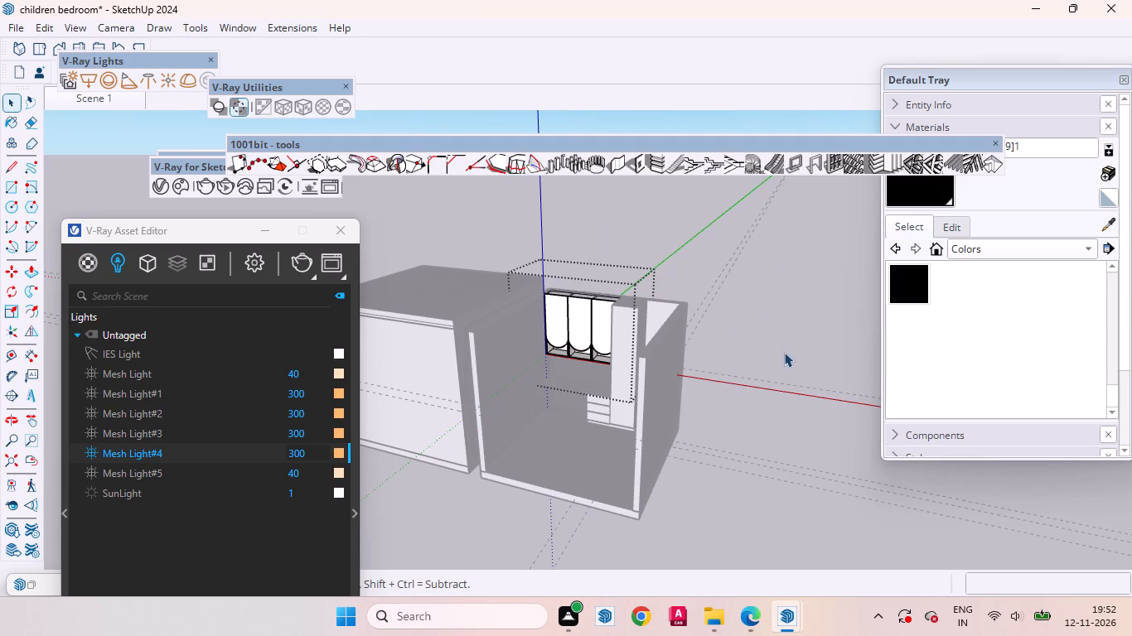
{"action": "left_click_drag", "start_coordinate": [814, 527], "coordinate": [757, 292]}
{"action": "left_click", "coordinate": [777, 409]}
Delete the remaining guide lines running outside the bedroom model, keeping the room geometry.
{"action": "left_click_drag", "start_coordinate": [825, 510], "coordinate": [757, 323]}
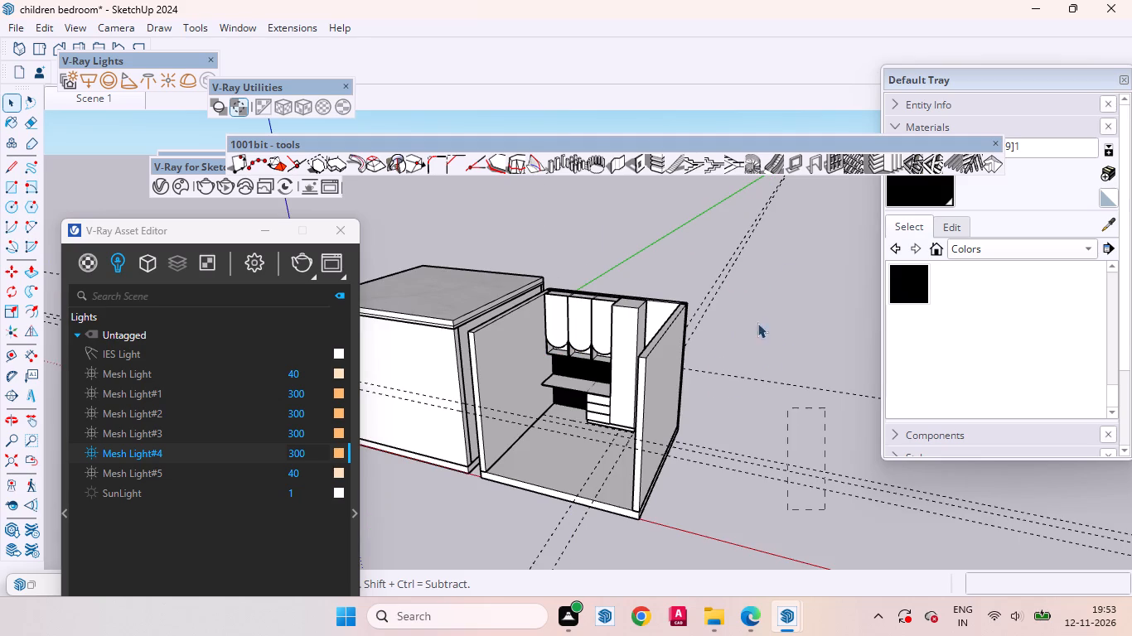
{"action": "left_click_drag", "start_coordinate": [757, 323], "coordinate": [733, 252]}
{"action": "key", "text": "Delete"}
{"action": "left_click_drag", "start_coordinate": [781, 305], "coordinate": [666, 180]}
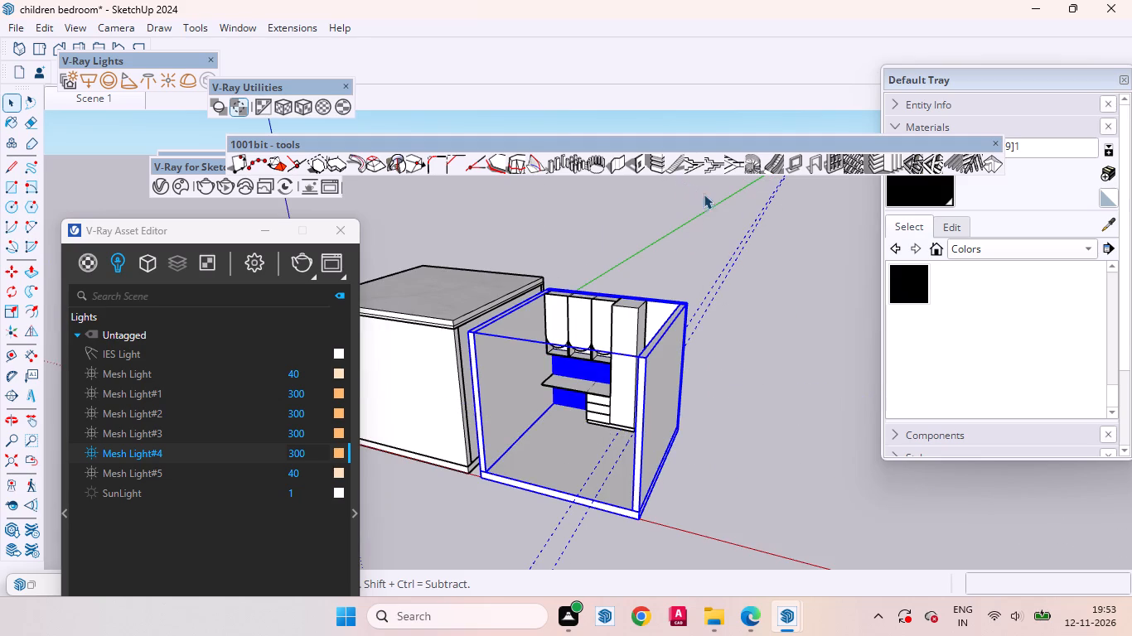
{"action": "left_click", "coordinate": [801, 328]}
{"action": "left_click_drag", "start_coordinate": [781, 262], "coordinate": [651, 129]}
{"action": "key", "text": "Delete"}
{"action": "left_click", "coordinate": [791, 306]}
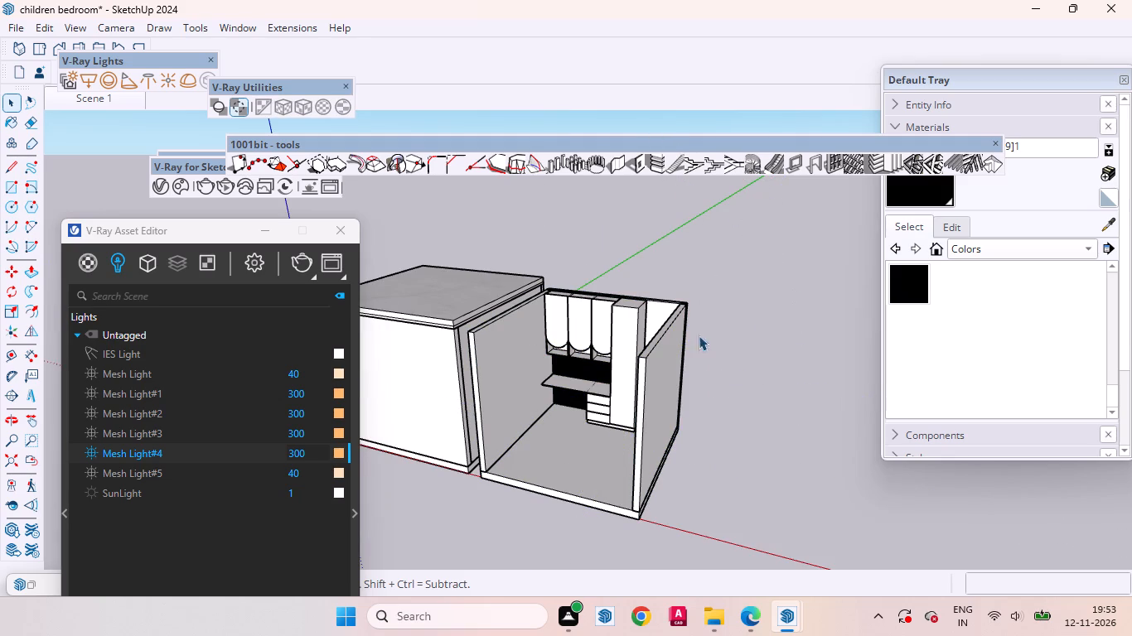
Examine the three rounded-bottom doors and the open compartment edges along the bottom of the upper cabinet.
{"action": "middle_click_drag", "start_coordinate": [537, 332], "coordinate": [634, 260]}
{"action": "scroll", "coordinate": [603, 336], "scroll_direction": "up", "scroll_amount": 13}
{"action": "scroll", "coordinate": [678, 470], "scroll_direction": "down", "scroll_amount": 4}
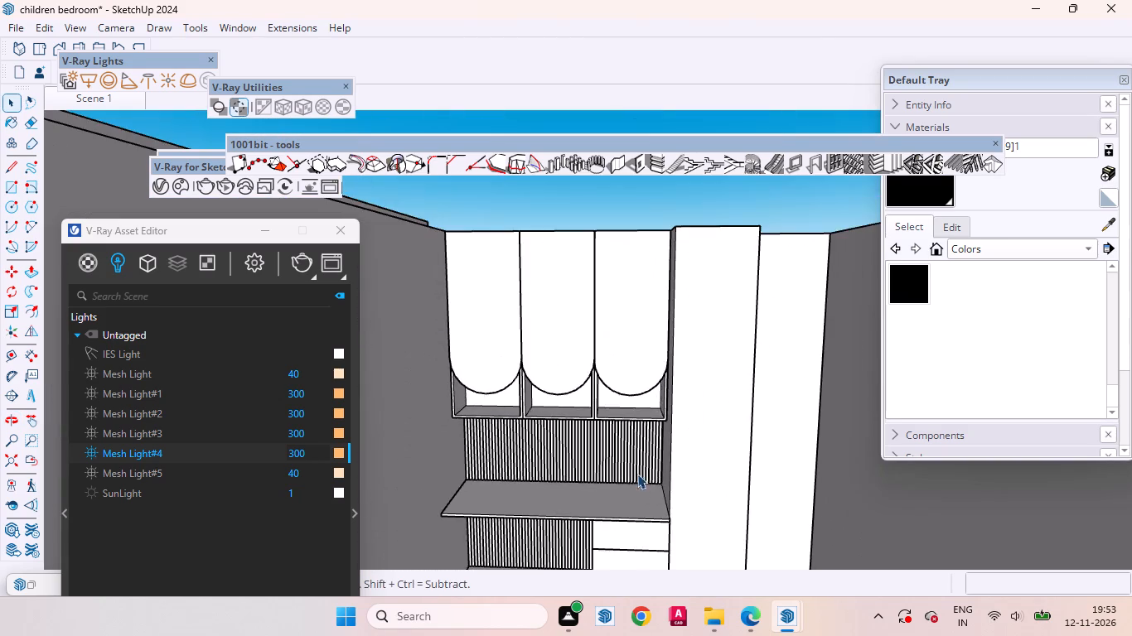
{"action": "middle_click_drag", "start_coordinate": [597, 438], "coordinate": [569, 306]}
{"action": "scroll", "coordinate": [465, 384], "scroll_direction": "up", "scroll_amount": 7}
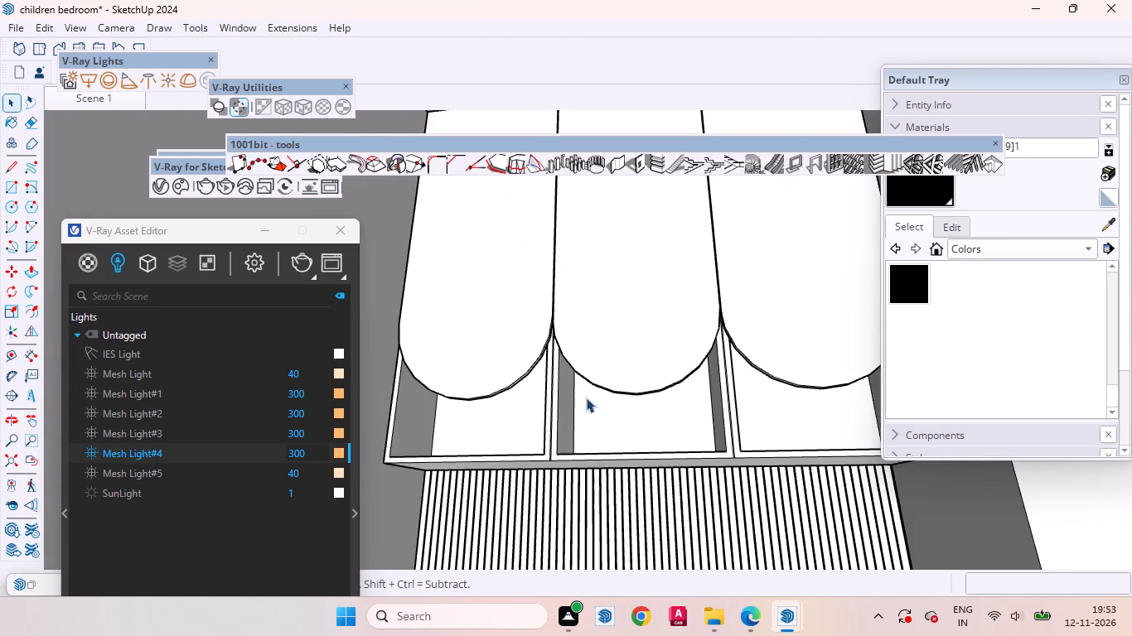
{"action": "scroll", "coordinate": [586, 397], "scroll_direction": "up", "scroll_amount": 2}
{"action": "middle_click_drag", "start_coordinate": [581, 400], "coordinate": [629, 400]}
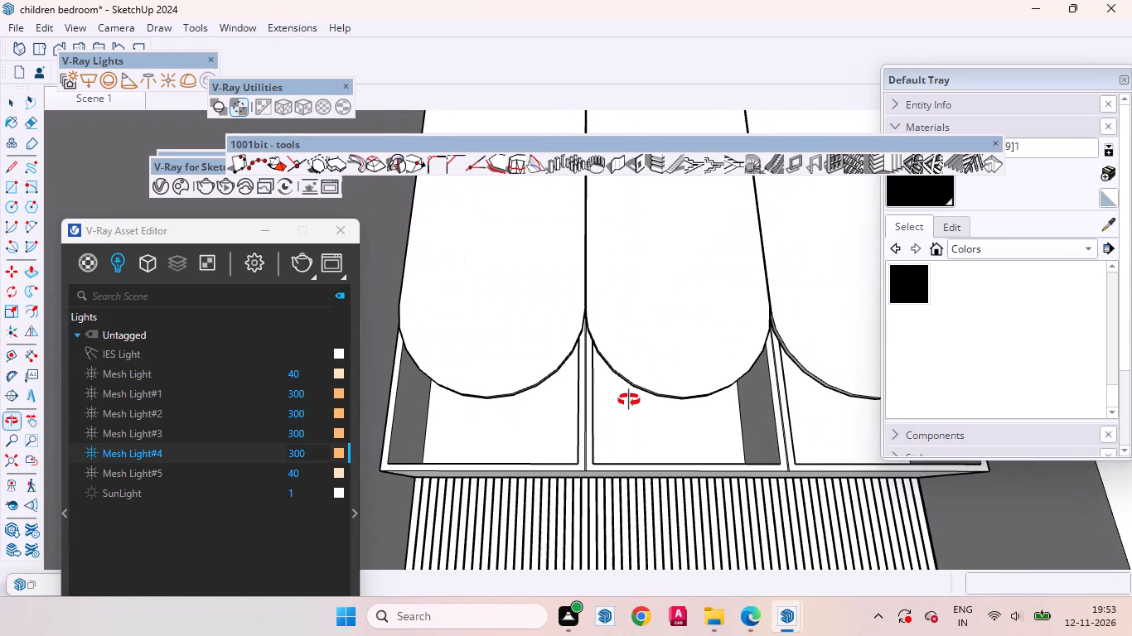
{"action": "middle_click_drag", "start_coordinate": [629, 400], "coordinate": [628, 400]}
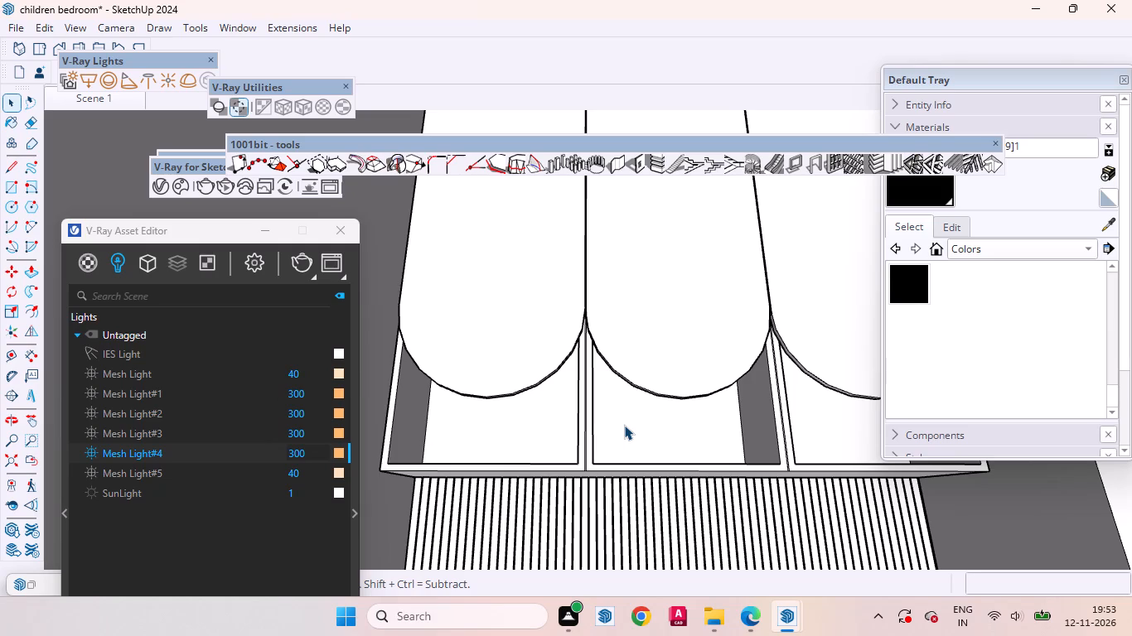
{"action": "scroll", "coordinate": [578, 426], "scroll_direction": "down", "scroll_amount": 4}
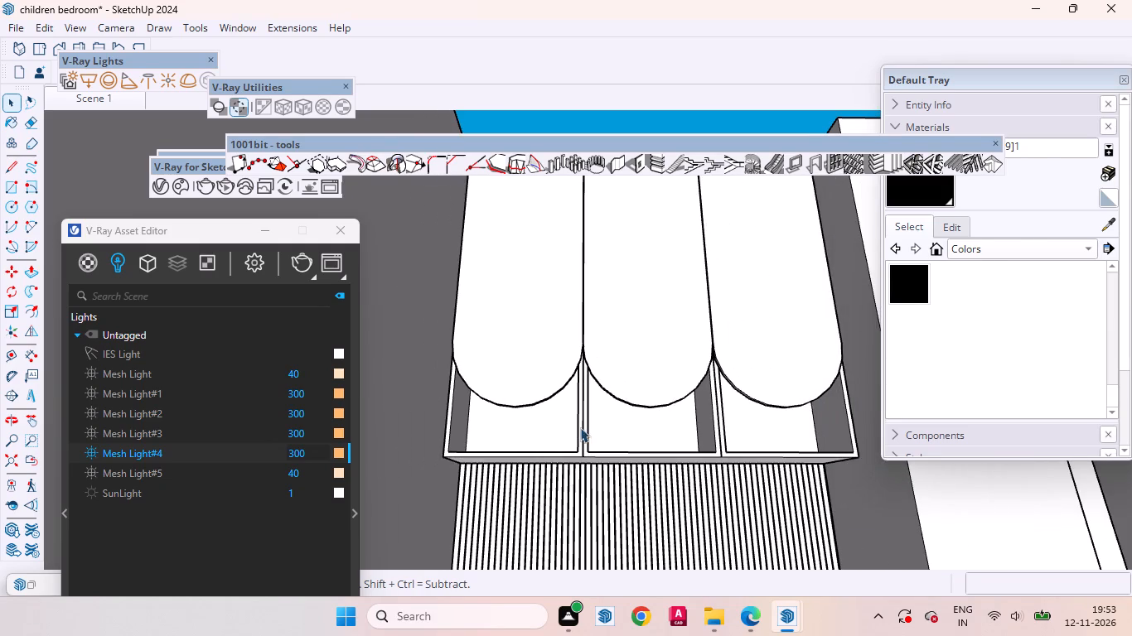
{"action": "middle_click_drag", "start_coordinate": [582, 430], "coordinate": [549, 541]}
{"action": "scroll", "coordinate": [602, 455], "scroll_direction": "down", "scroll_amount": 4}
{"action": "scroll", "coordinate": [599, 460], "scroll_direction": "up", "scroll_amount": 2}
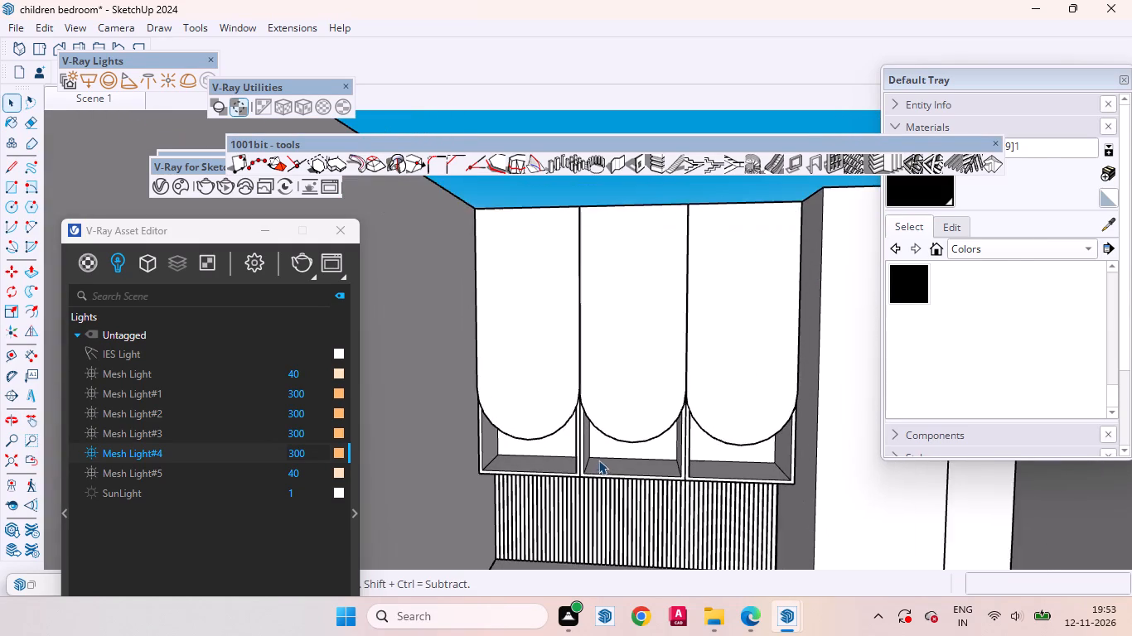
{"action": "scroll", "coordinate": [616, 461], "scroll_direction": "down", "scroll_amount": 3}
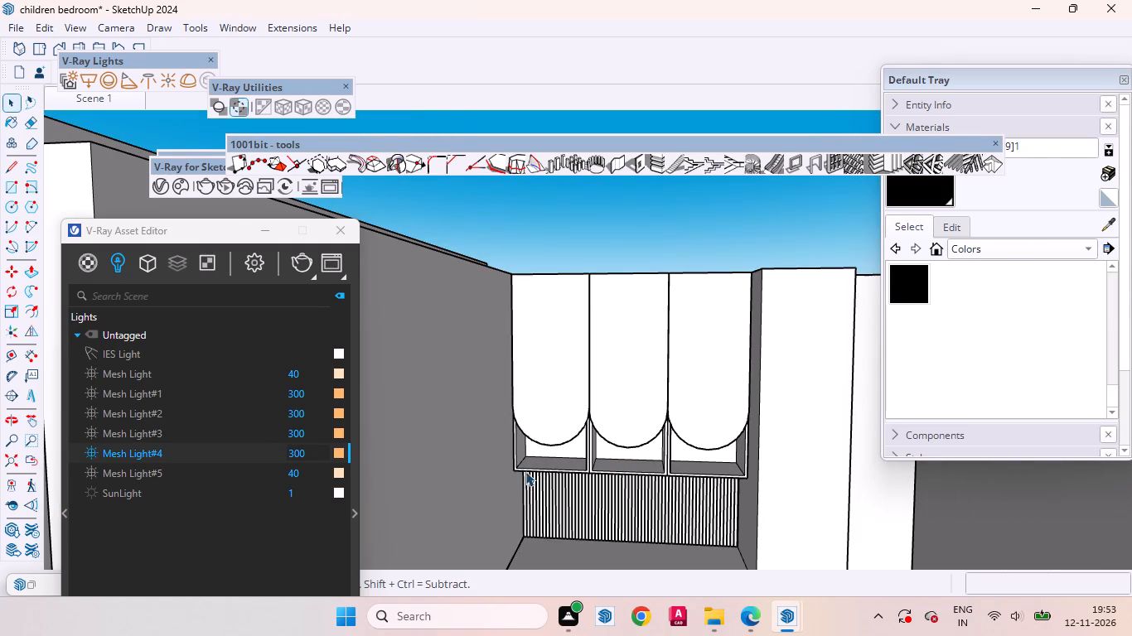
{"action": "scroll", "coordinate": [538, 470], "scroll_direction": "down", "scroll_amount": 1}
{"action": "scroll", "coordinate": [540, 470], "scroll_direction": "up", "scroll_amount": 1}
{"action": "scroll", "coordinate": [541, 470], "scroll_direction": "down", "scroll_amount": 1}
{"action": "scroll", "coordinate": [663, 457], "scroll_direction": "up", "scroll_amount": 1}
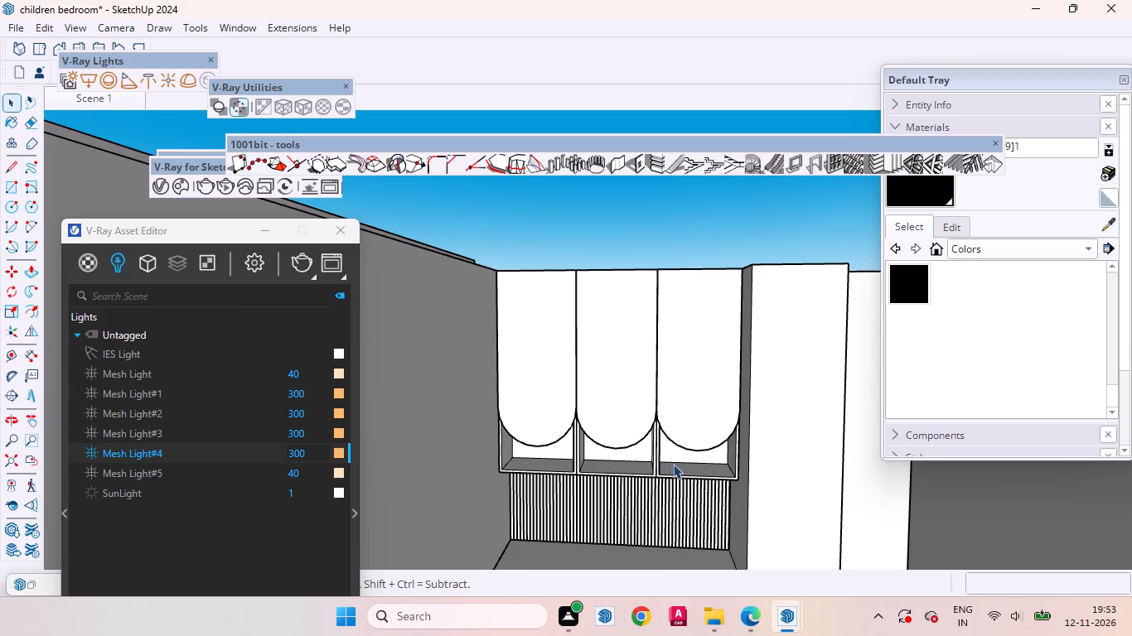
Open the upper cabinet group for editing at the divider between the middle and third compartments.
{"action": "scroll", "coordinate": [661, 446], "scroll_direction": "up", "scroll_amount": 7}
{"action": "scroll", "coordinate": [628, 427], "scroll_direction": "down", "scroll_amount": 3}
{"action": "scroll", "coordinate": [641, 491], "scroll_direction": "up", "scroll_amount": 4}
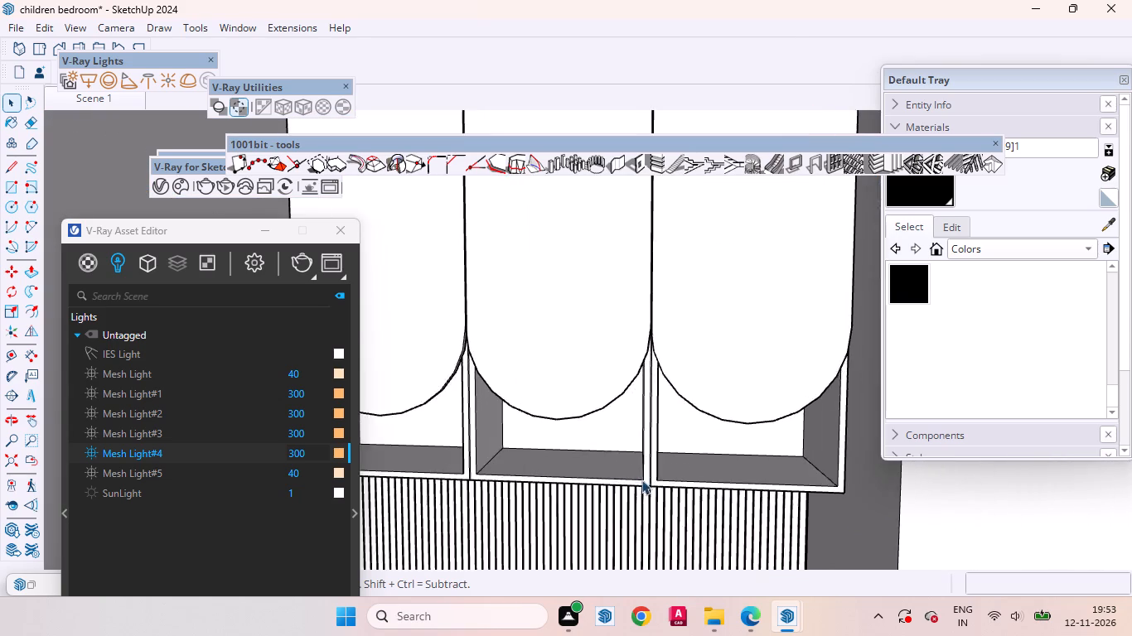
{"action": "scroll", "coordinate": [641, 479], "scroll_direction": "up", "scroll_amount": 14}
{"action": "scroll", "coordinate": [651, 445], "scroll_direction": "down", "scroll_amount": 8}
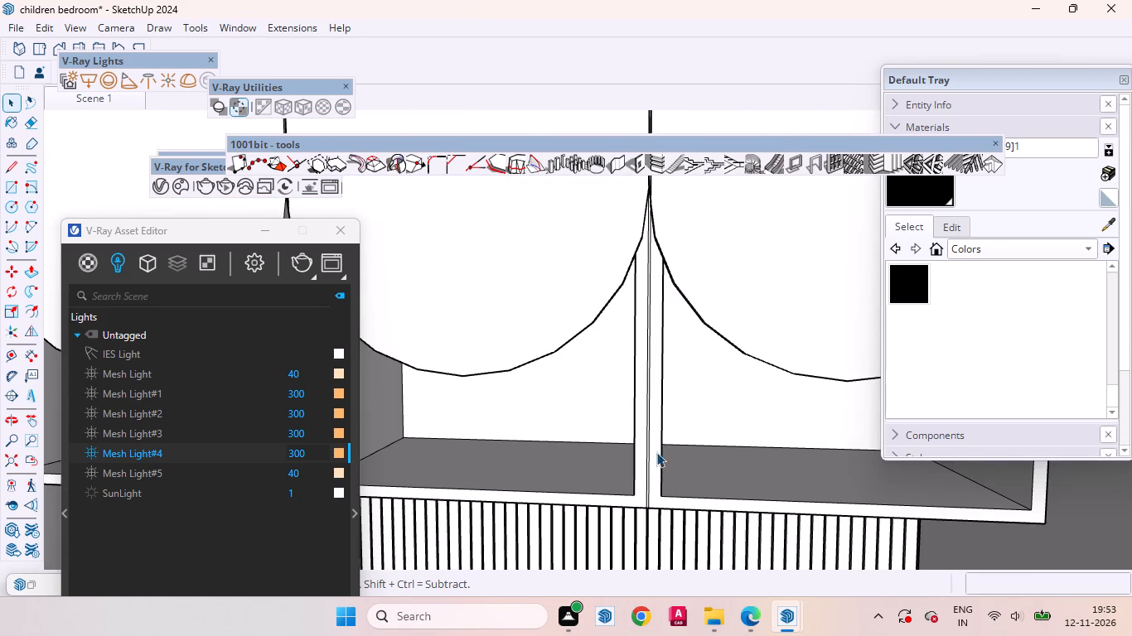
{"action": "middle_click_drag", "start_coordinate": [652, 426], "coordinate": [543, 334]}
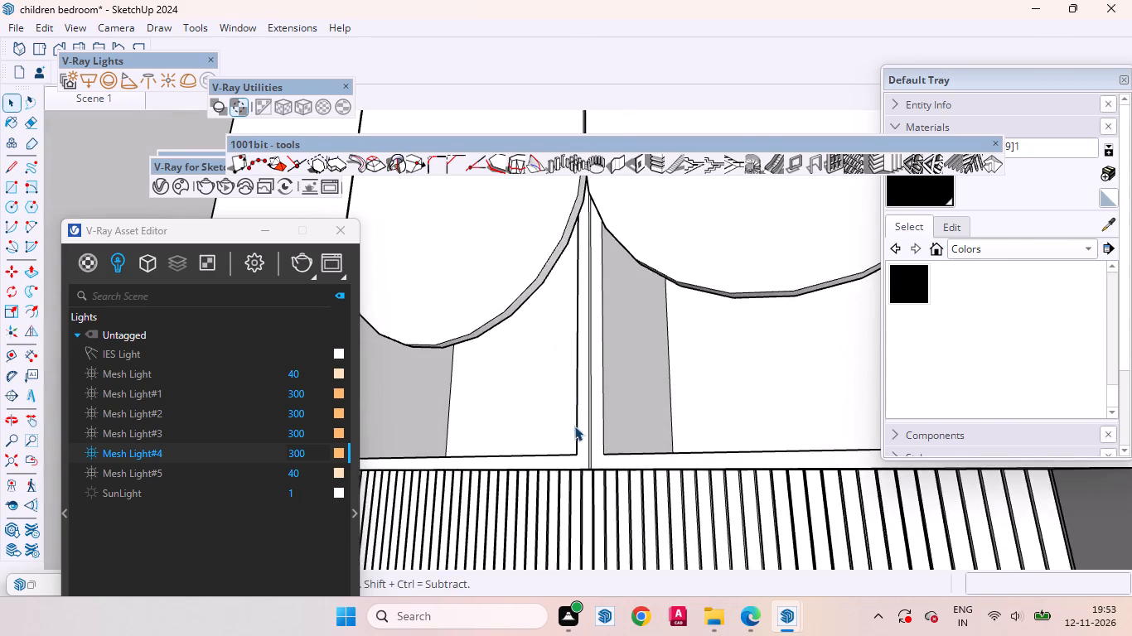
{"action": "scroll", "coordinate": [574, 430], "scroll_direction": "up", "scroll_amount": 6}
{"action": "middle_click_drag", "start_coordinate": [587, 494], "coordinate": [618, 512]}
{"action": "scroll", "coordinate": [743, 479], "scroll_direction": "up", "scroll_amount": 3}
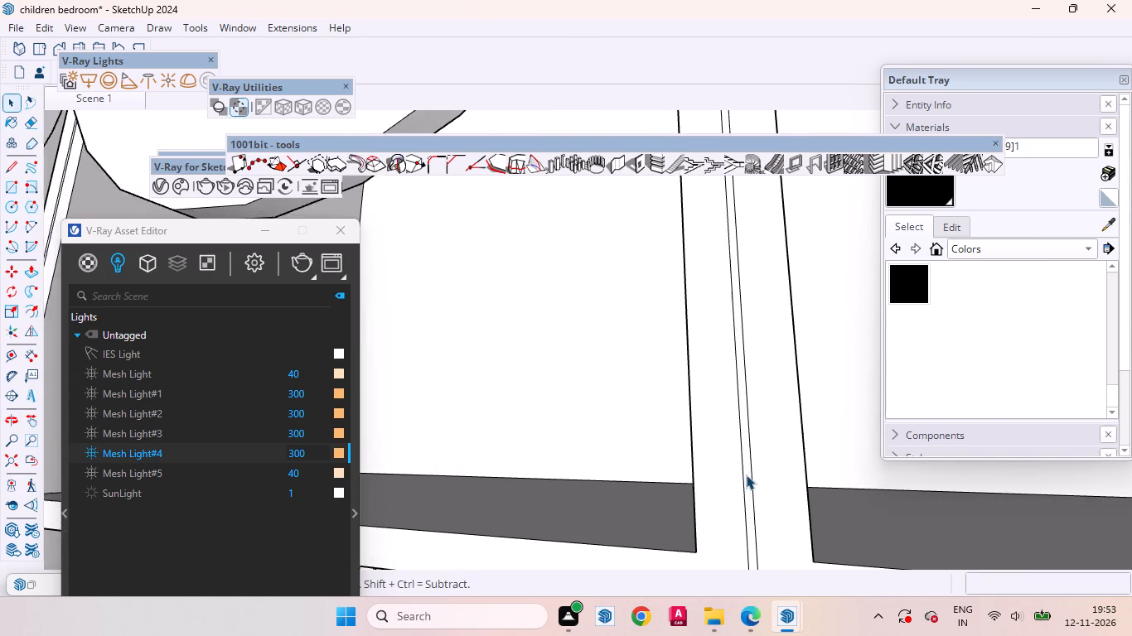
{"action": "scroll", "coordinate": [746, 475], "scroll_direction": "up", "scroll_amount": 2}
{"action": "left_click", "coordinate": [747, 460]}
{"action": "double_click", "coordinate": [745, 460]}
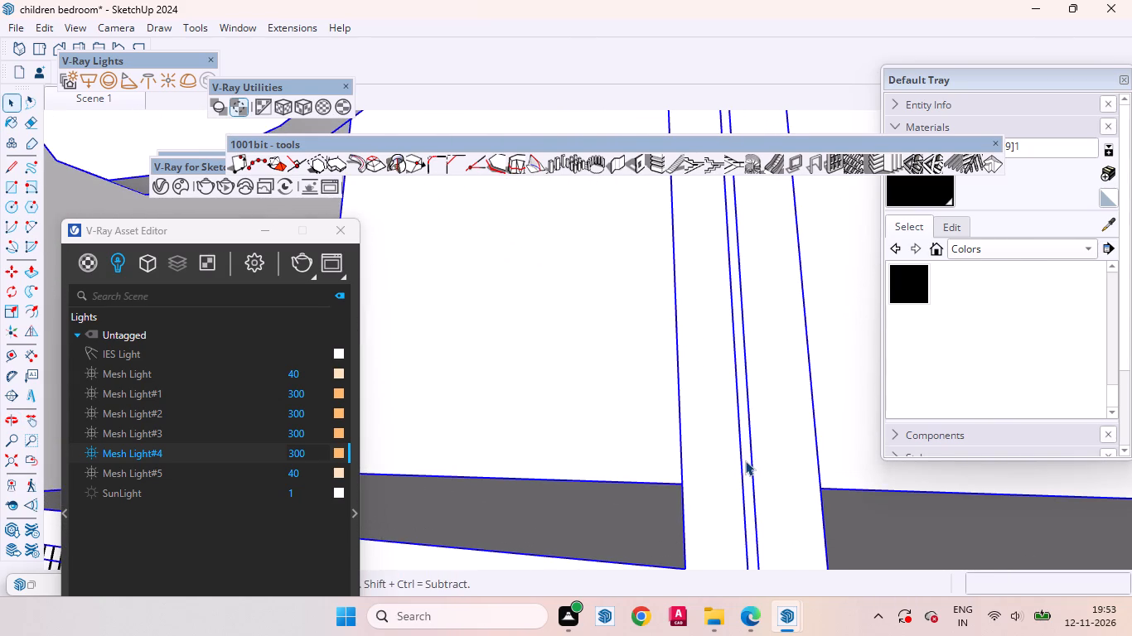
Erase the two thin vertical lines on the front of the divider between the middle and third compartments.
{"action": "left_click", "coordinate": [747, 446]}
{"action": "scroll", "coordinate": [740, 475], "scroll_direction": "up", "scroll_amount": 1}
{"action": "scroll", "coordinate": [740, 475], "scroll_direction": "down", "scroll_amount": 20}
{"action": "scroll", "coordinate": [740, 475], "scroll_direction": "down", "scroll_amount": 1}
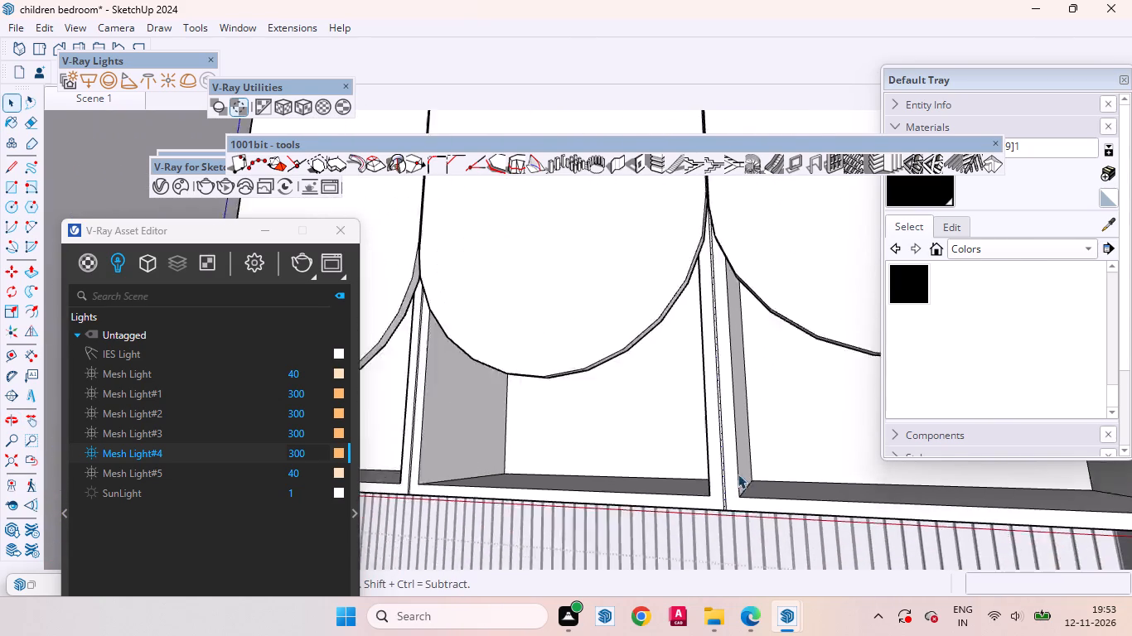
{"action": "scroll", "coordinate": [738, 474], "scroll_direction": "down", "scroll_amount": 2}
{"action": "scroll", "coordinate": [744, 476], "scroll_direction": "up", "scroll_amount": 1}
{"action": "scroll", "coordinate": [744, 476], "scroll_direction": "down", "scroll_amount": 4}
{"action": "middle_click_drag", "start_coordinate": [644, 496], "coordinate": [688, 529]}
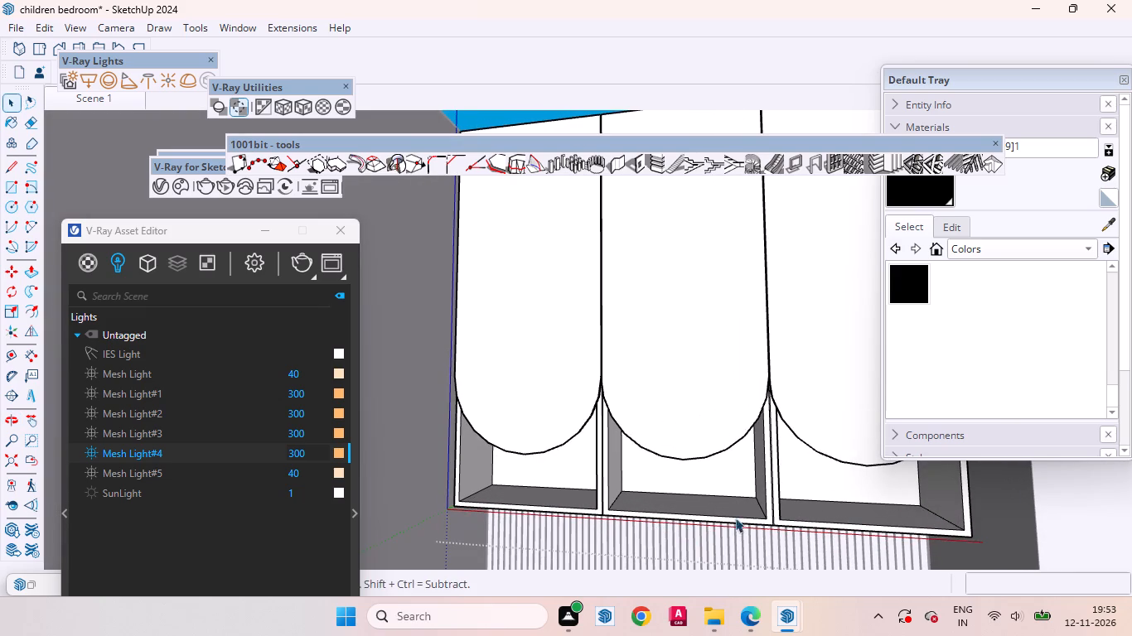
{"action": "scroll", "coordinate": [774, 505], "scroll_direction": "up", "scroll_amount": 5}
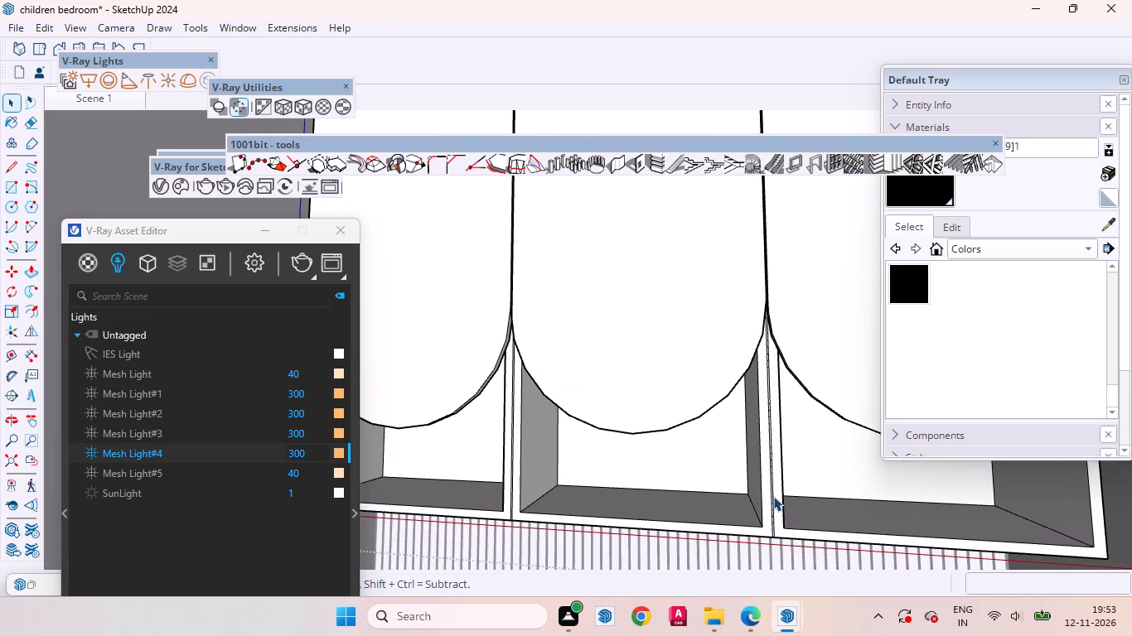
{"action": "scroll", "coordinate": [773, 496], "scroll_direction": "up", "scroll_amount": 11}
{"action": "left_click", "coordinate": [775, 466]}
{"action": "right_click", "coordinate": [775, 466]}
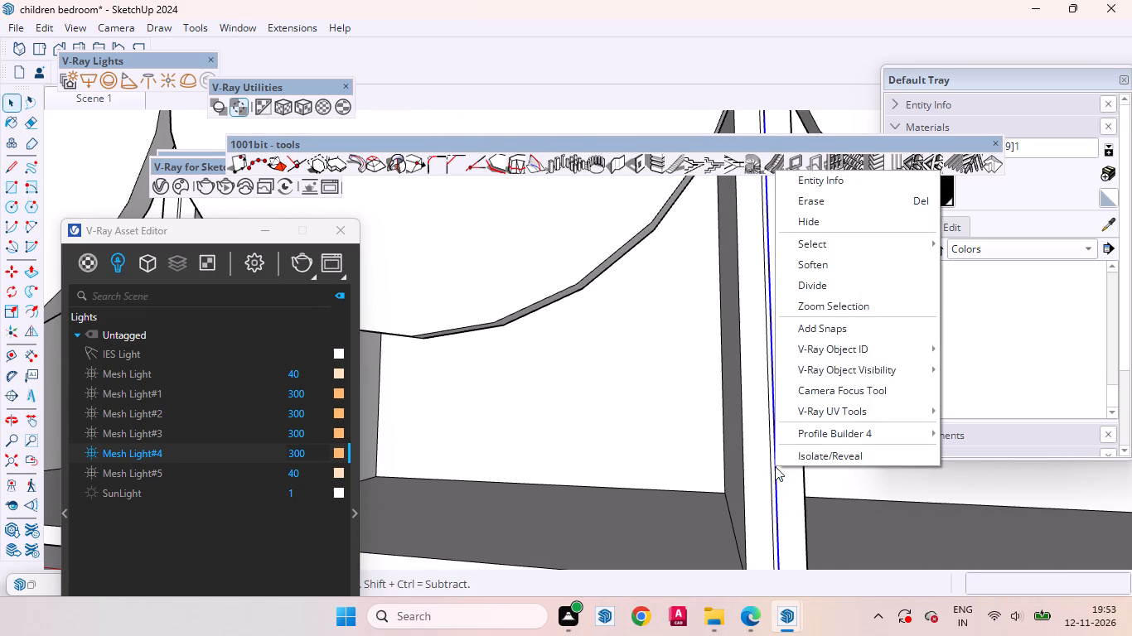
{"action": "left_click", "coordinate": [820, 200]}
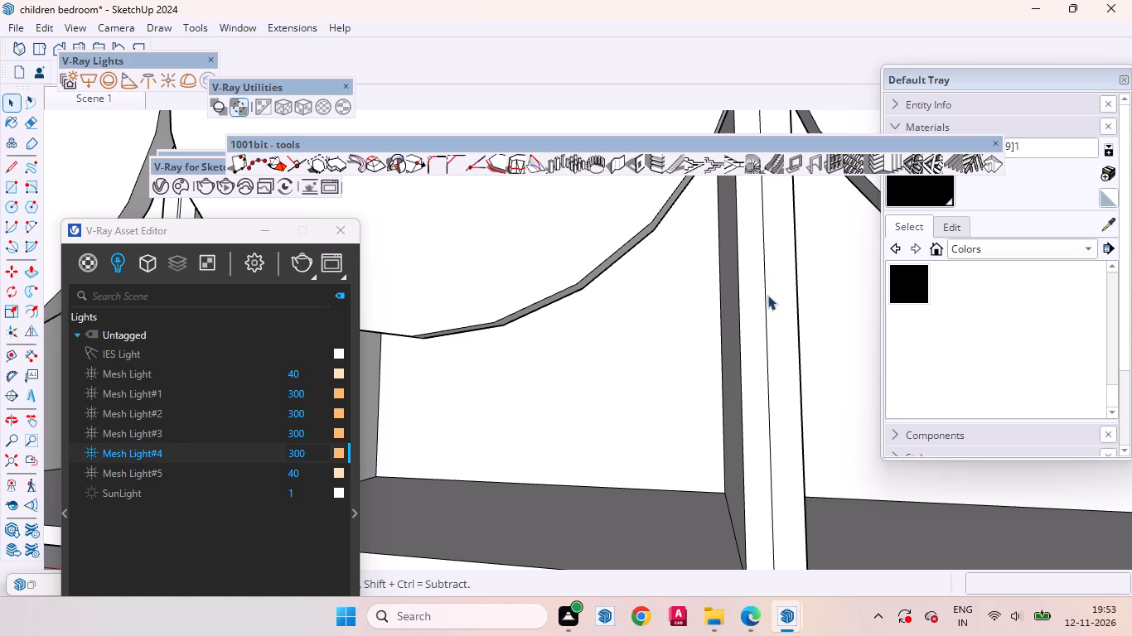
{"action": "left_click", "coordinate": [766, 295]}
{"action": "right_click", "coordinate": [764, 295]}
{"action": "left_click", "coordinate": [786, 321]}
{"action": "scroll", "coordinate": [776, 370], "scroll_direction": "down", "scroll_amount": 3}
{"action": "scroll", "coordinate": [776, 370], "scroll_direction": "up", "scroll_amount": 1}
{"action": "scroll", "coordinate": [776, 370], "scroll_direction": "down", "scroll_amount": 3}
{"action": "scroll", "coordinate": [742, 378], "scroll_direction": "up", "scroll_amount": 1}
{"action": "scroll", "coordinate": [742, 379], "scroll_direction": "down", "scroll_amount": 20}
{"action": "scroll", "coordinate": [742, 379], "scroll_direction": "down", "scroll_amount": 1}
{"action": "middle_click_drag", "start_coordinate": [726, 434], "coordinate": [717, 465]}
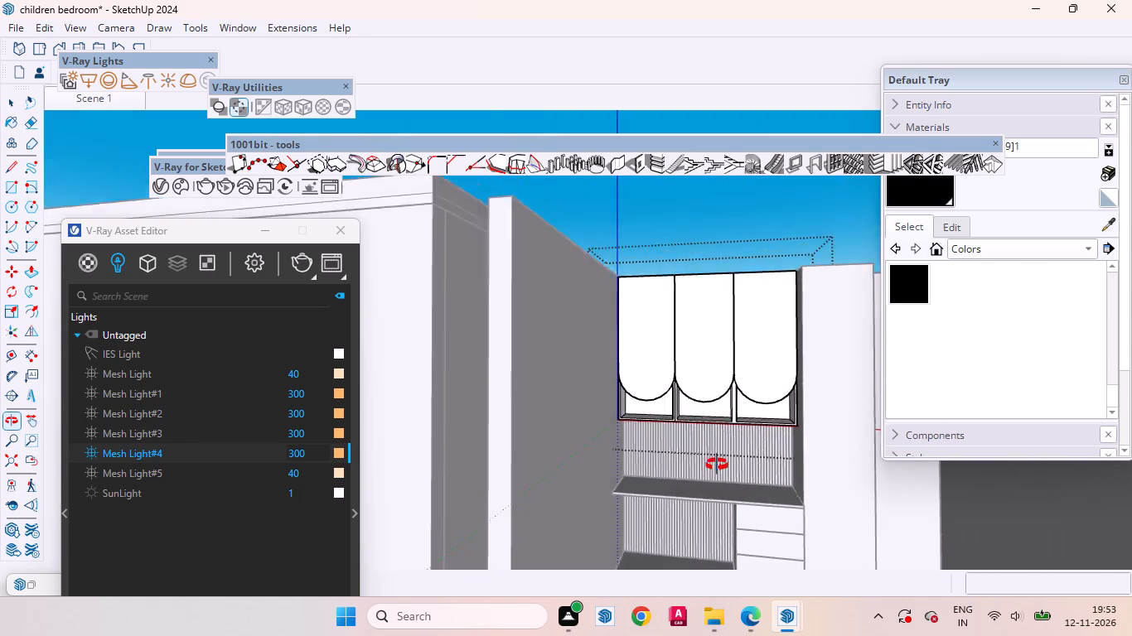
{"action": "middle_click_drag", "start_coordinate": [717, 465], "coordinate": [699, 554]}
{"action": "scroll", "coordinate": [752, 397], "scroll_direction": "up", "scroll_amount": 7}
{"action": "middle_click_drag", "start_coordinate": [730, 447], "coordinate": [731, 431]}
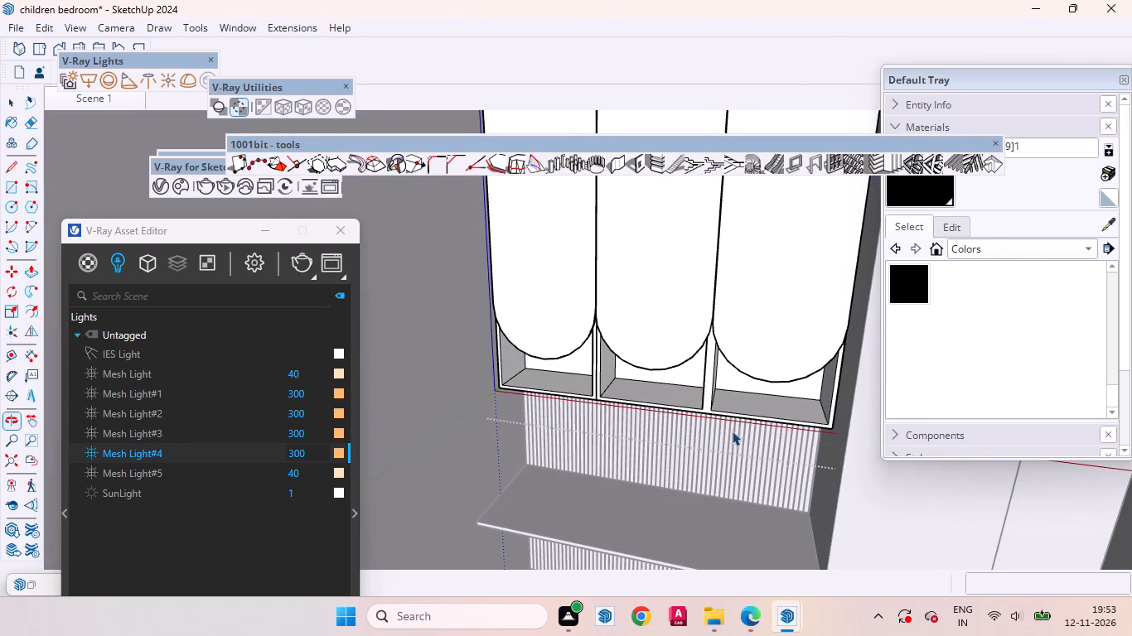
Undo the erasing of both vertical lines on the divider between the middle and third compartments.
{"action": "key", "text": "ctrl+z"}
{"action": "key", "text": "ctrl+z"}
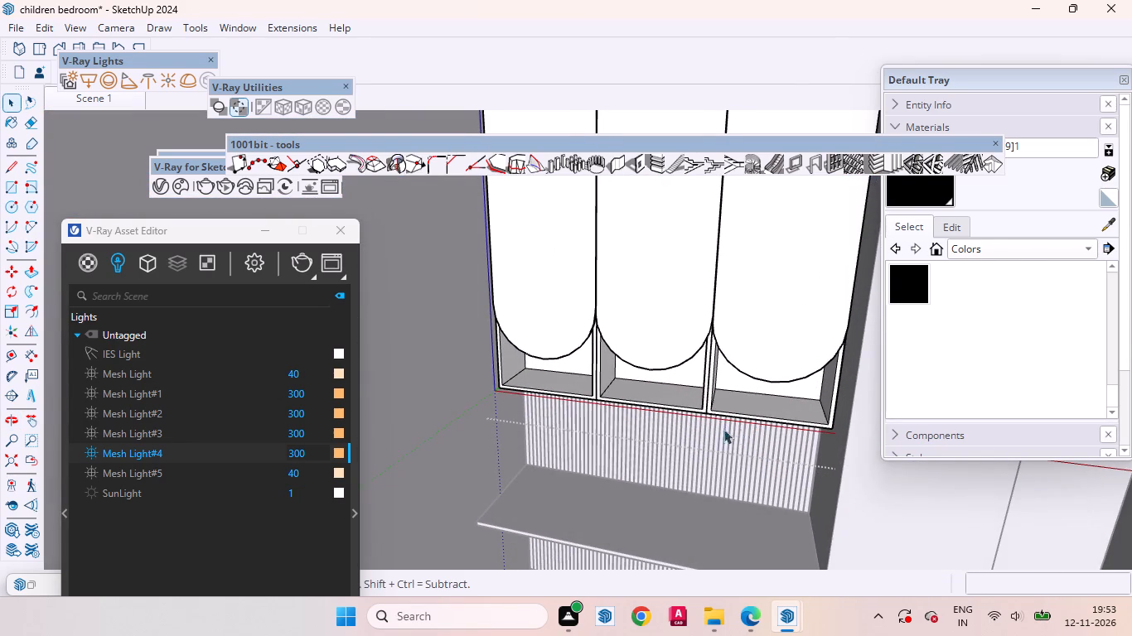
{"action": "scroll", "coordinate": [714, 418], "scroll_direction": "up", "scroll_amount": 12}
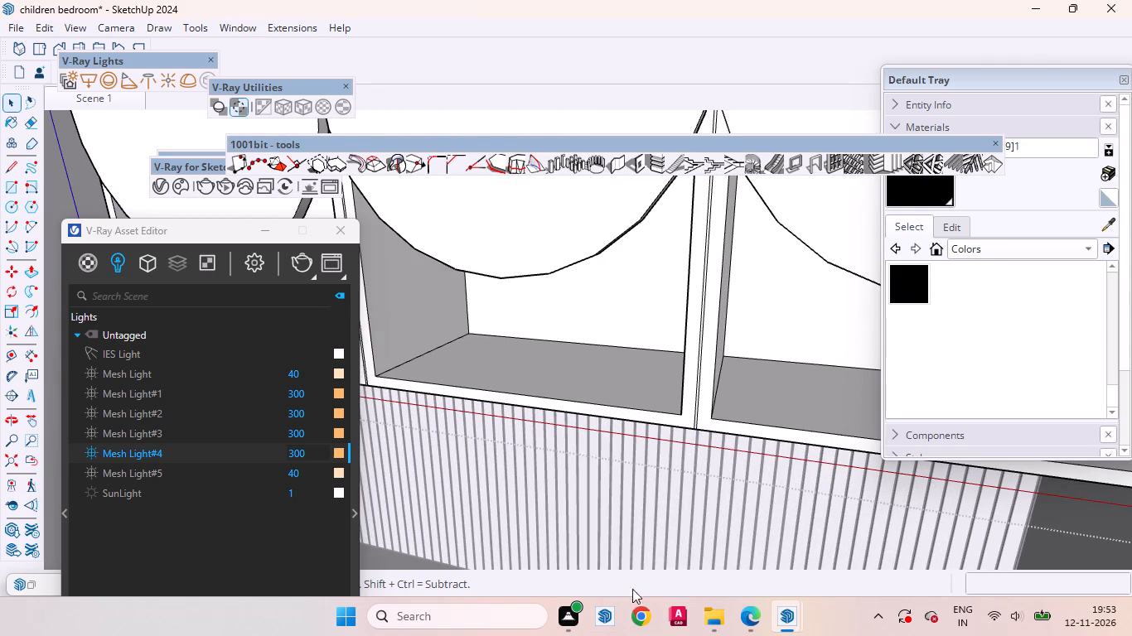
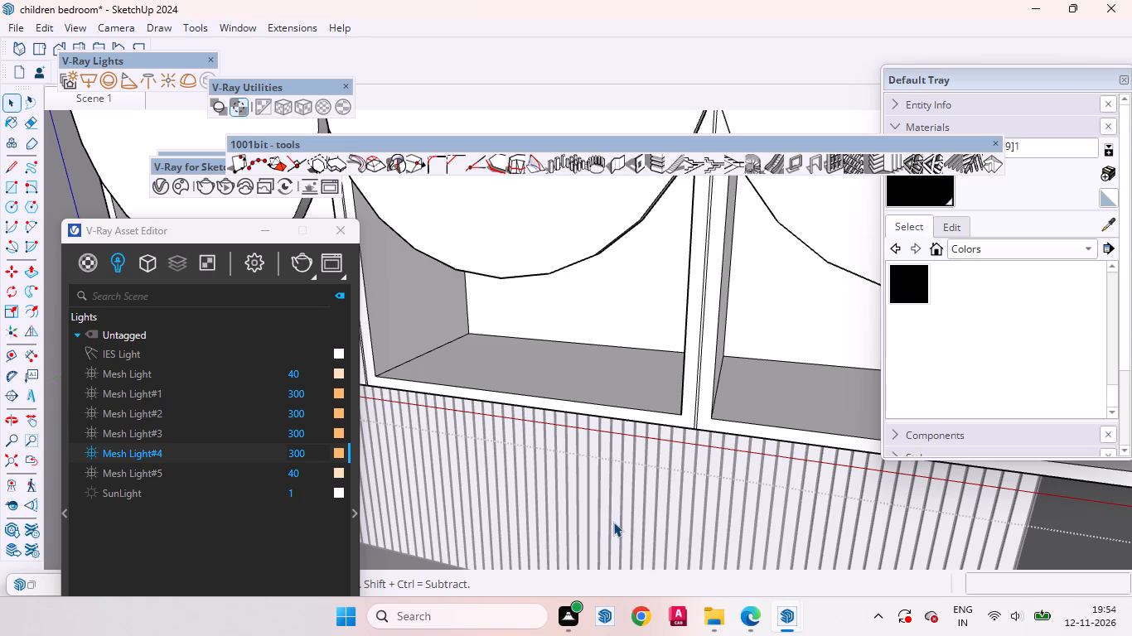
Leave the upper cabinet group and reopen it for editing at the divider between the first and middle compartments.
{"action": "scroll", "coordinate": [655, 418], "scroll_direction": "down", "scroll_amount": 20}
{"action": "scroll", "coordinate": [655, 418], "scroll_direction": "down", "scroll_amount": 1}
{"action": "scroll", "coordinate": [588, 409], "scroll_direction": "up", "scroll_amount": 1}
{"action": "scroll", "coordinate": [588, 415], "scroll_direction": "down", "scroll_amount": 10}
{"action": "left_click", "coordinate": [724, 465]}
{"action": "scroll", "coordinate": [571, 373], "scroll_direction": "up", "scroll_amount": 8}
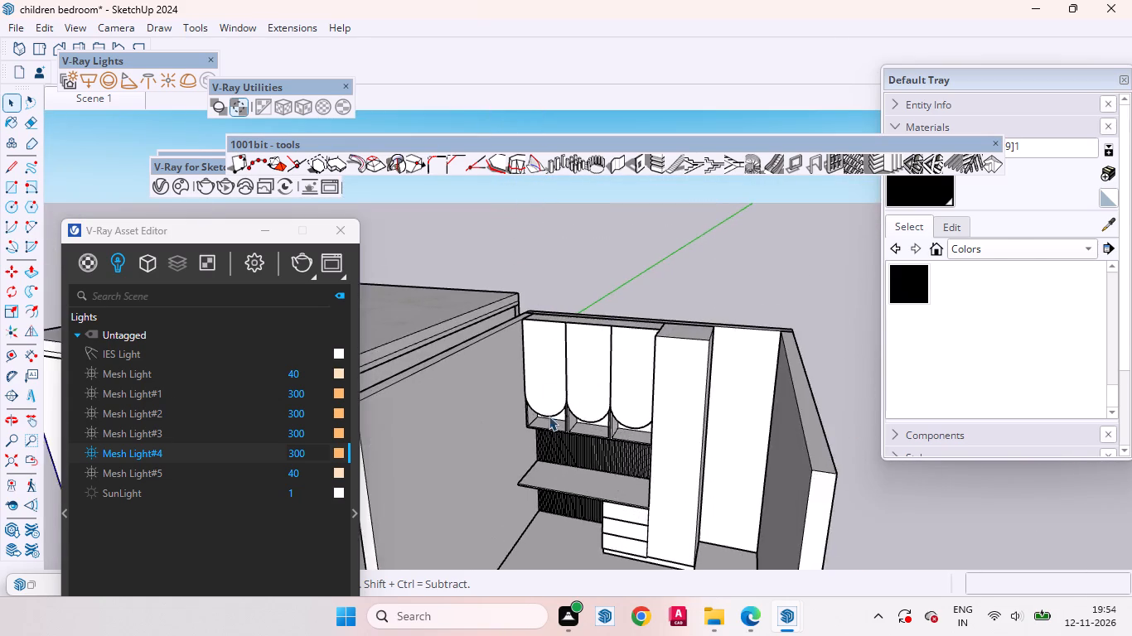
{"action": "middle_click_drag", "start_coordinate": [549, 416], "coordinate": [652, 292]}
{"action": "scroll", "coordinate": [612, 372], "scroll_direction": "up", "scroll_amount": 11}
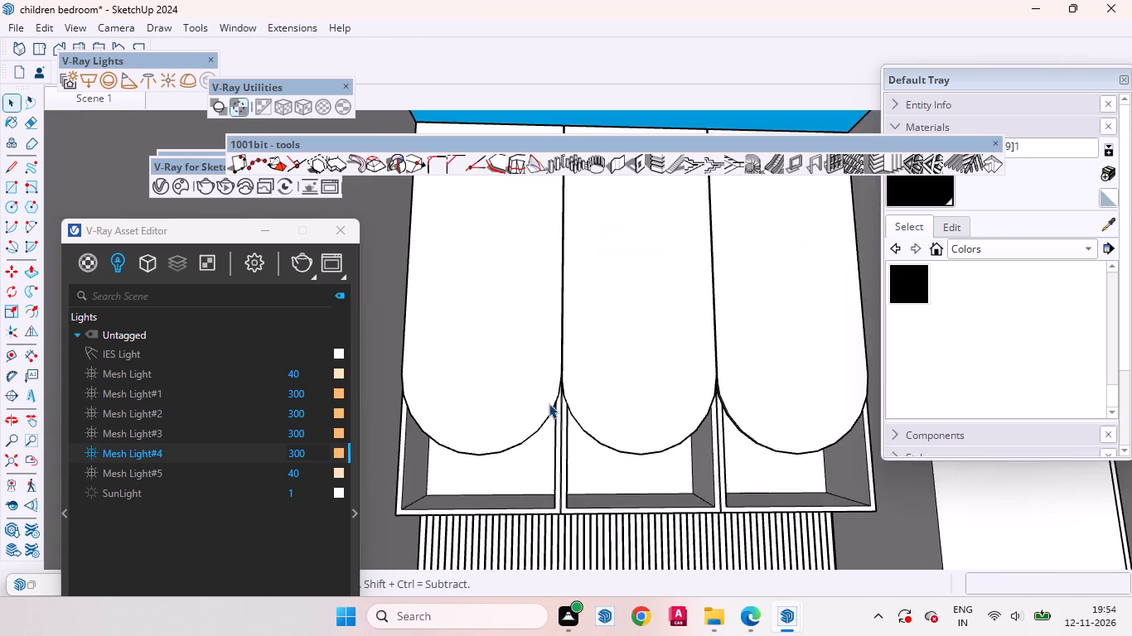
{"action": "scroll", "coordinate": [549, 403], "scroll_direction": "up", "scroll_amount": 7}
{"action": "middle_click_drag", "start_coordinate": [572, 445], "coordinate": [560, 286]}
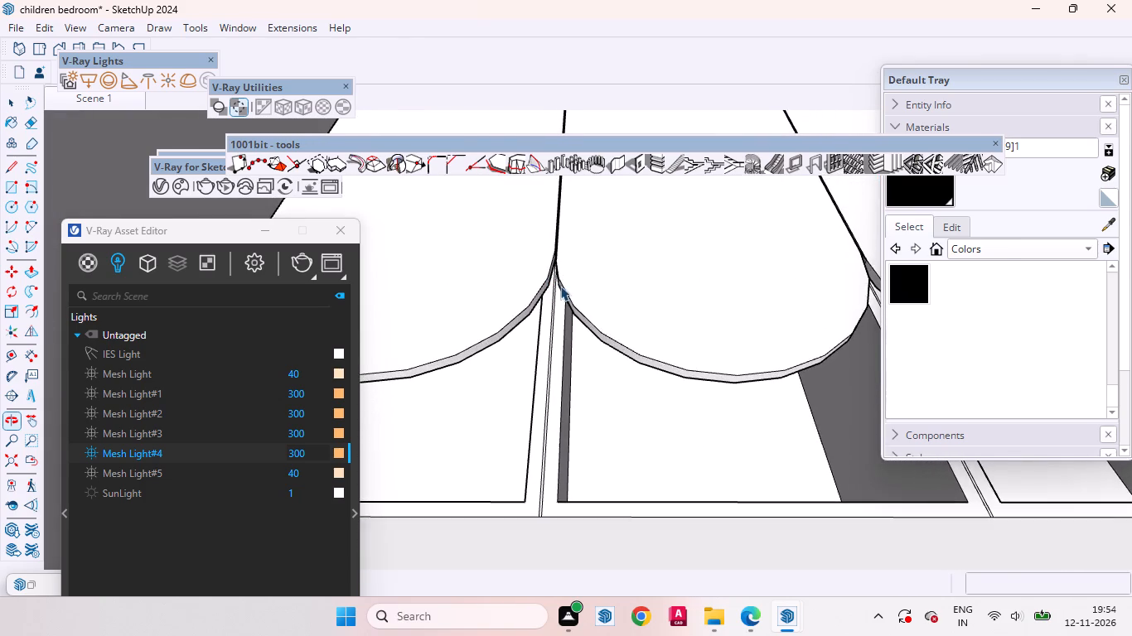
{"action": "scroll", "coordinate": [555, 288], "scroll_direction": "up", "scroll_amount": 6}
{"action": "scroll", "coordinate": [554, 319], "scroll_direction": "down", "scroll_amount": 1}
{"action": "scroll", "coordinate": [554, 321], "scroll_direction": "up", "scroll_amount": 1}
{"action": "scroll", "coordinate": [554, 322], "scroll_direction": "down", "scroll_amount": 11}
{"action": "scroll", "coordinate": [523, 526], "scroll_direction": "up", "scroll_amount": 4}
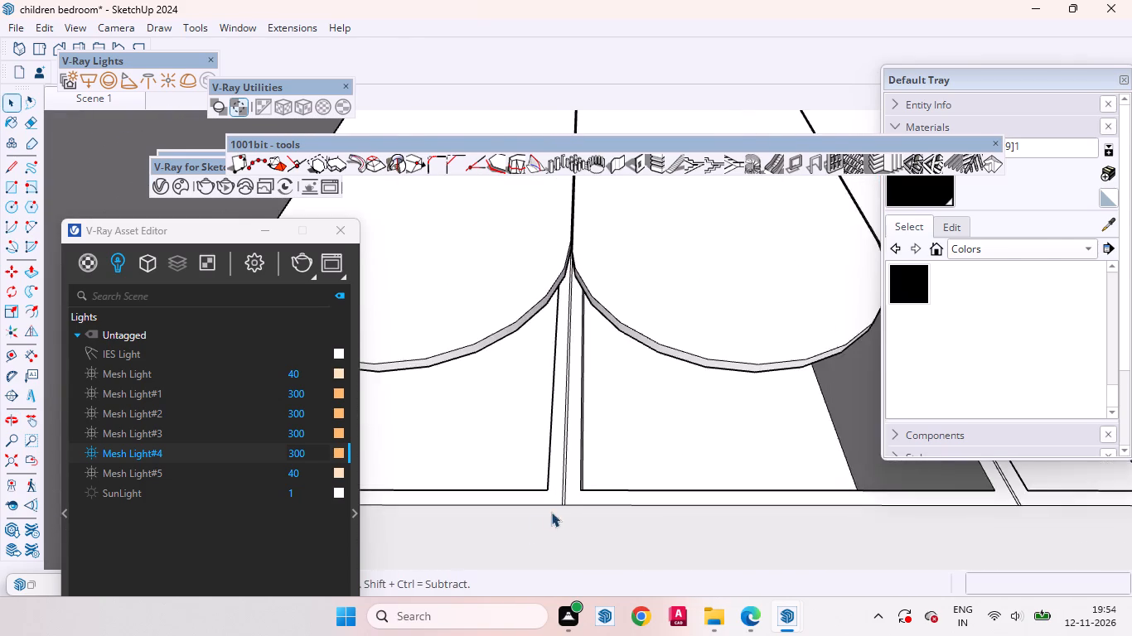
{"action": "scroll", "coordinate": [551, 512], "scroll_direction": "up", "scroll_amount": 4}
{"action": "left_click", "coordinate": [572, 464]}
{"action": "double_click", "coordinate": [580, 463]}
{"action": "scroll", "coordinate": [571, 476], "scroll_direction": "up", "scroll_amount": 7}
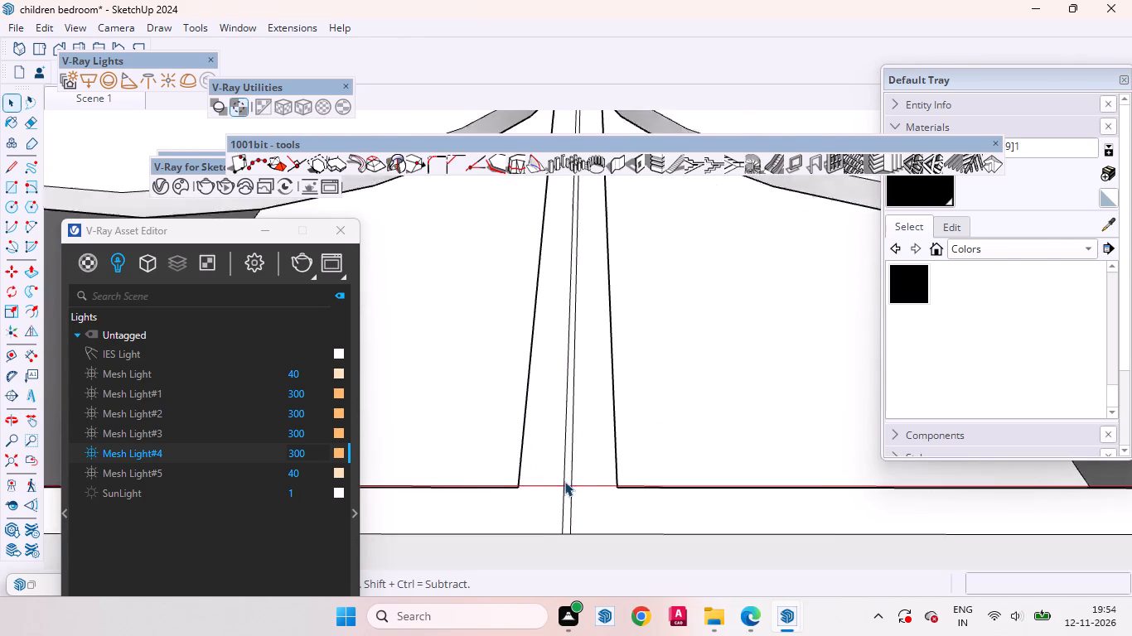
{"action": "scroll", "coordinate": [564, 481], "scroll_direction": "up", "scroll_amount": 1}
Push/Pull the narrow strip on the front of the divider between the first and middle compartments outward by 18 mm.
{"action": "left_click", "coordinate": [568, 470]}
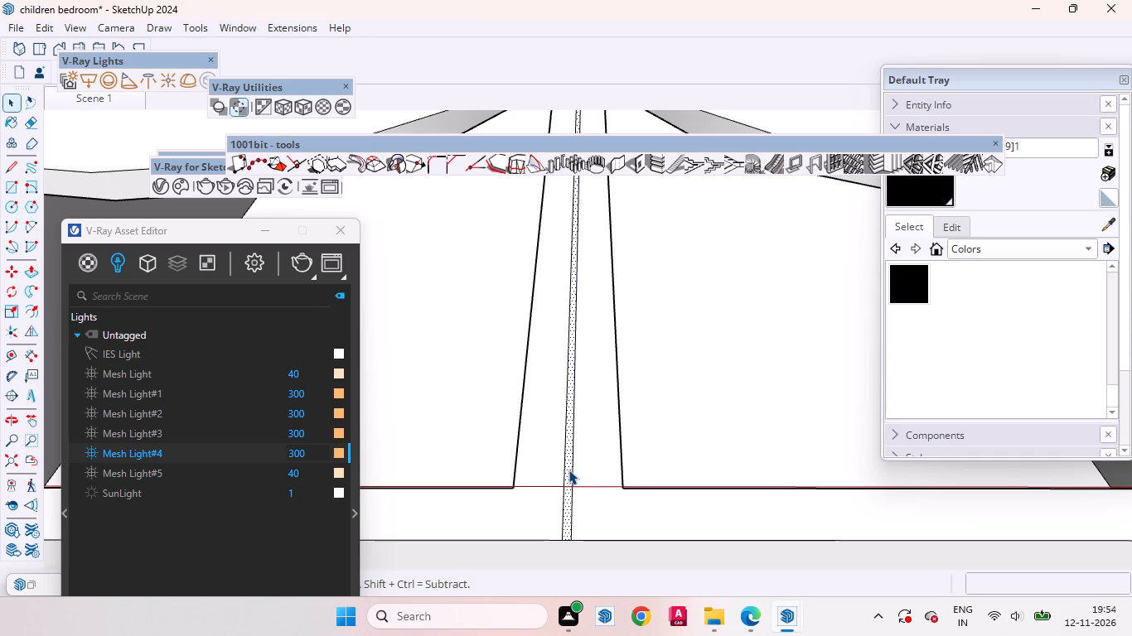
{"action": "key", "text": "p"}
{"action": "left_click", "coordinate": [568, 470]}
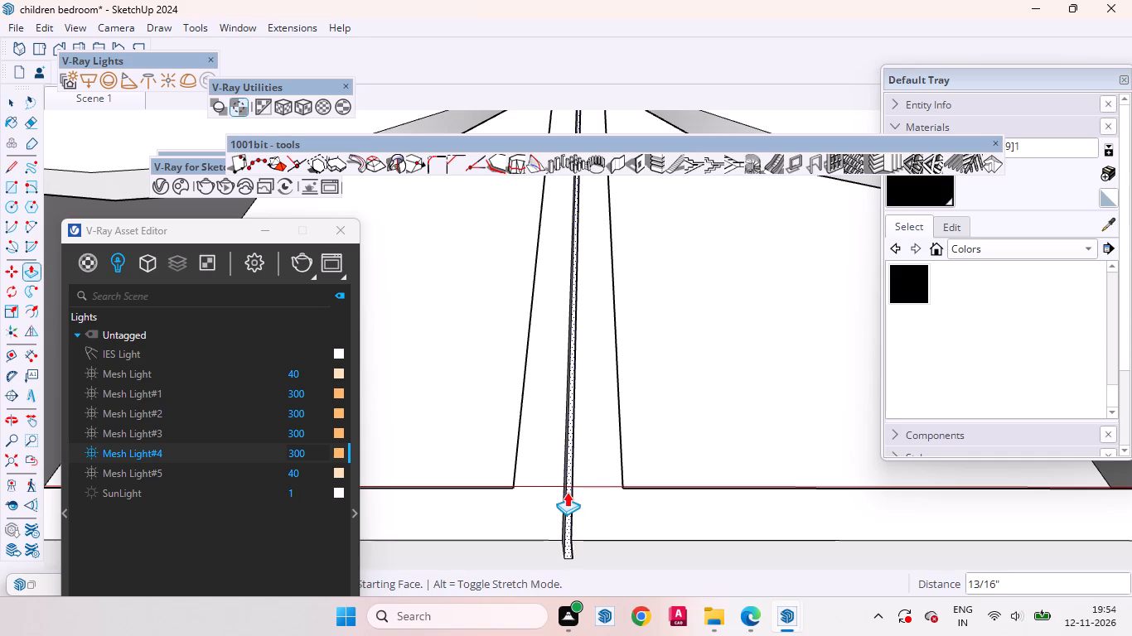
{"action": "key", "text": "1"}
{"action": "type", "text": "8m"}
{"action": "key", "text": "space"}
{"action": "key", "text": "m"}
{"action": "key", "text": "BackSpace"}
{"action": "key", "text": "m"}
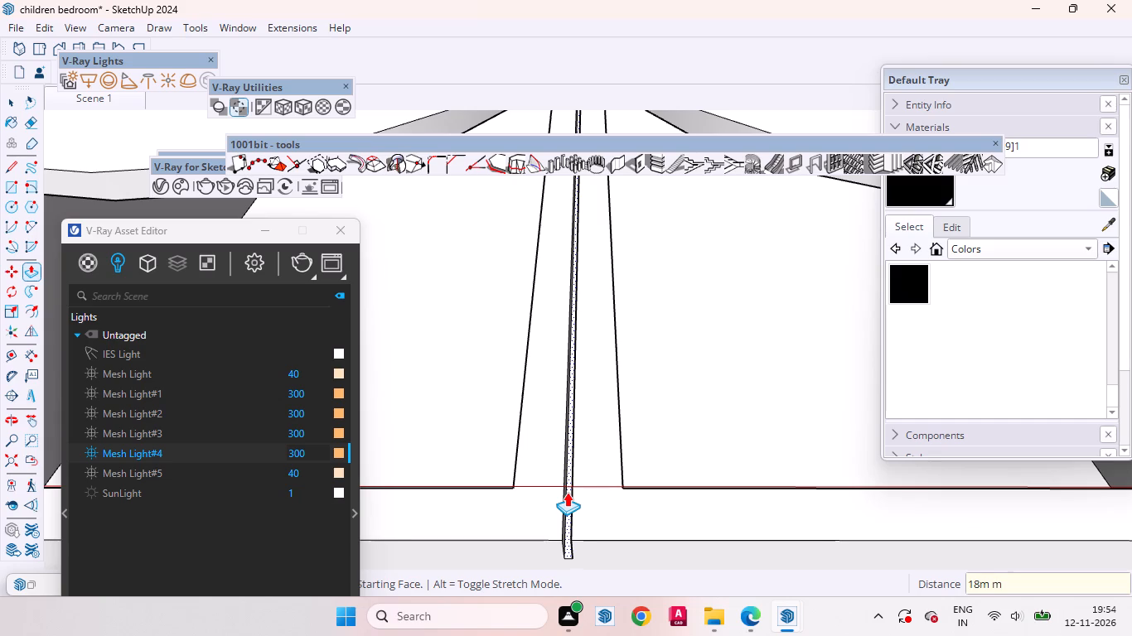
{"action": "key", "text": "BackSpace"}
{"action": "key", "text": "BackSpace"}
{"action": "key", "text": "m"}
{"action": "key", "text": "Return"}
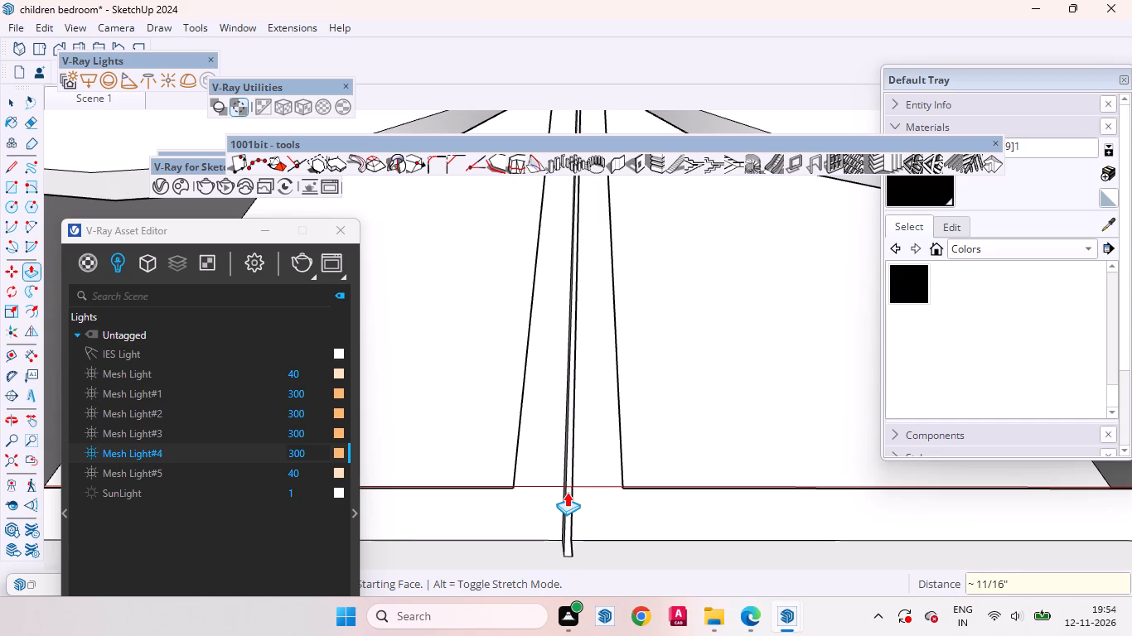
Push the protruding strip on the divider between the first and middle compartments back by about 11/16".
{"action": "left_click", "coordinate": [567, 492]}
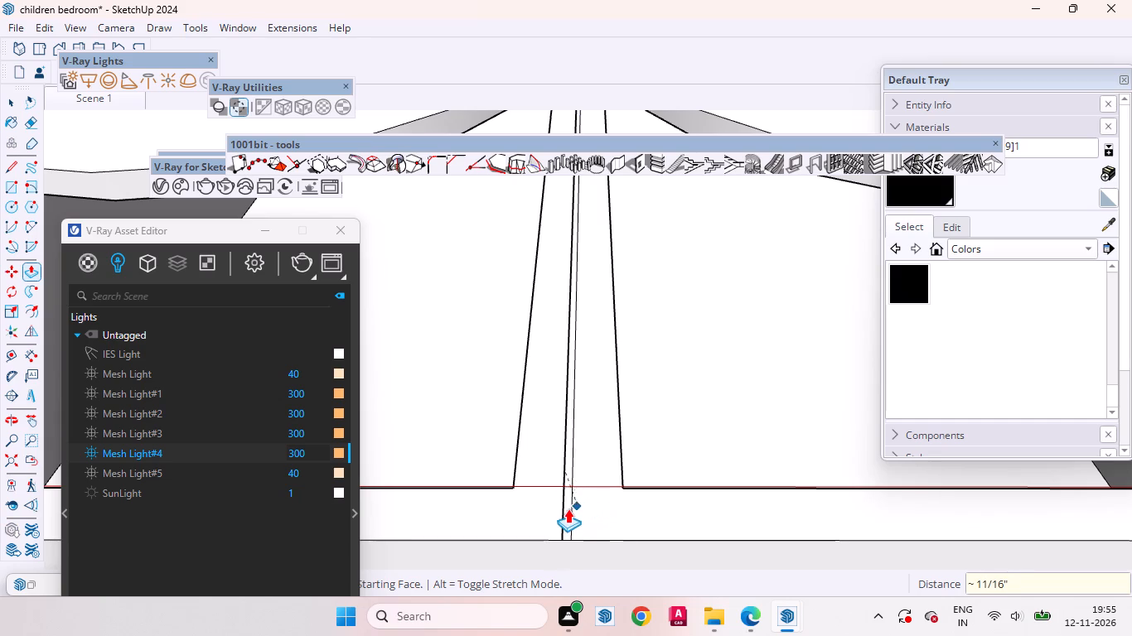
{"action": "left_click", "coordinate": [568, 508]}
{"action": "key", "text": "space"}
Repeat the same inward Push/Pull on the narrow strip of the divider between the middle and third compartments.
{"action": "scroll", "coordinate": [561, 442], "scroll_direction": "down", "scroll_amount": 6}
{"action": "scroll", "coordinate": [530, 457], "scroll_direction": "up", "scroll_amount": 1}
{"action": "scroll", "coordinate": [529, 460], "scroll_direction": "down", "scroll_amount": 6}
{"action": "middle_click_drag", "start_coordinate": [567, 465], "coordinate": [556, 545]}
{"action": "scroll", "coordinate": [555, 527], "scroll_direction": "down", "scroll_amount": 11}
{"action": "scroll", "coordinate": [532, 502], "scroll_direction": "up", "scroll_amount": 1}
{"action": "scroll", "coordinate": [532, 502], "scroll_direction": "down", "scroll_amount": 1}
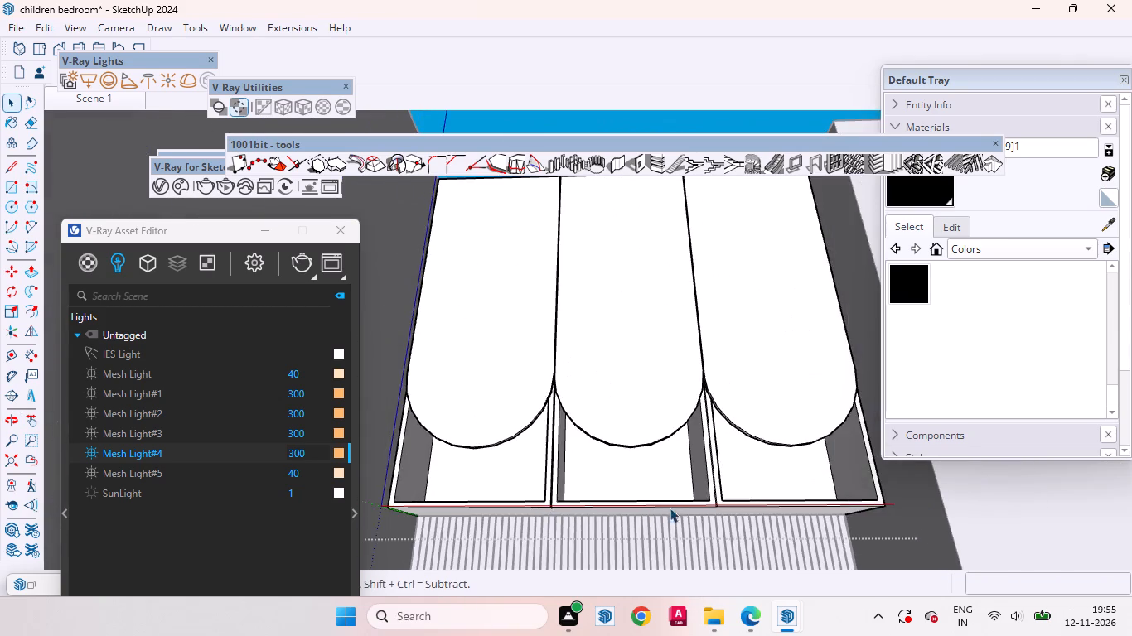
{"action": "scroll", "coordinate": [680, 505], "scroll_direction": "up", "scroll_amount": 20}
{"action": "scroll", "coordinate": [680, 505], "scroll_direction": "up", "scroll_amount": 7}
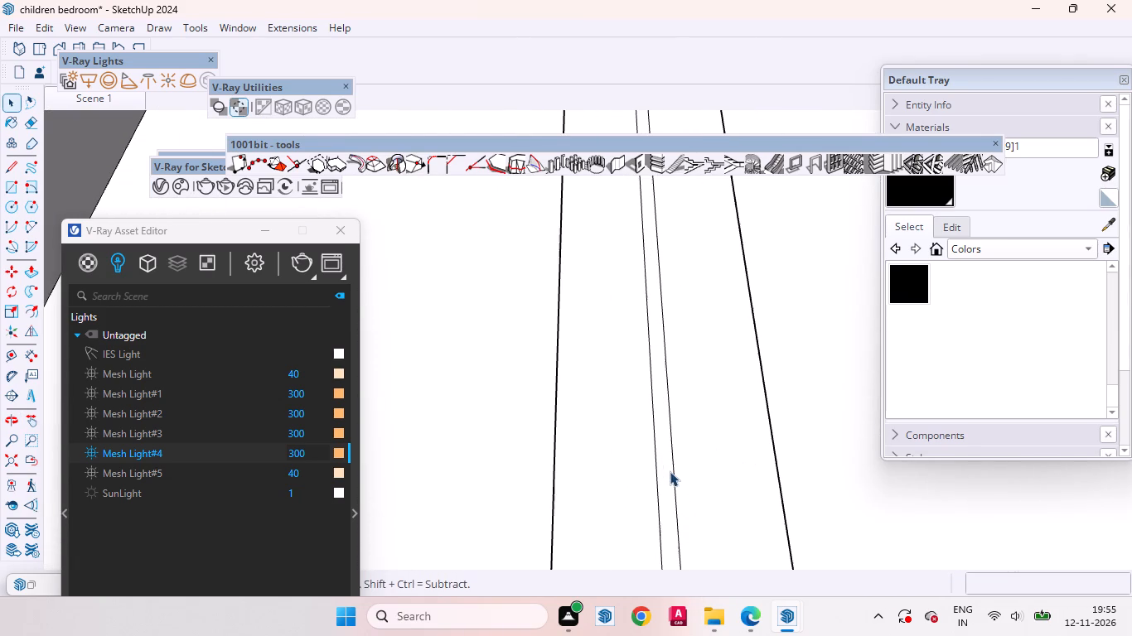
{"action": "left_click", "coordinate": [666, 465]}
{"action": "key", "text": "p"}
{"action": "double_click", "coordinate": [666, 465]}
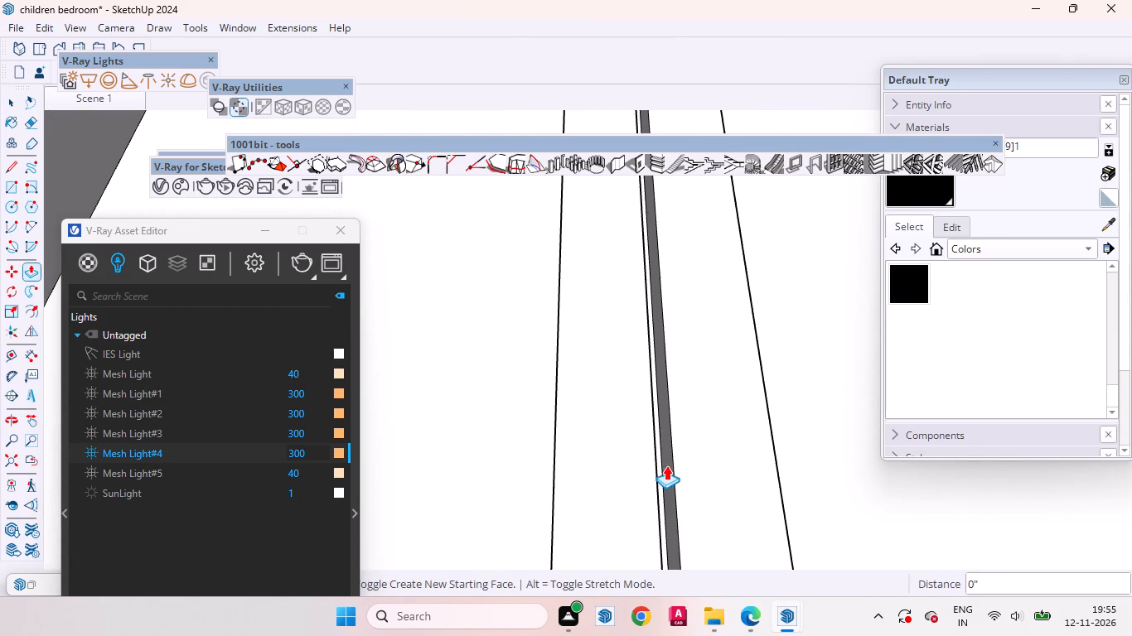
{"action": "key", "text": "space"}
Finish editing the upper cabinet group and return to the full bedroom model.
{"action": "scroll", "coordinate": [680, 466], "scroll_direction": "down", "scroll_amount": 4}
{"action": "scroll", "coordinate": [580, 481], "scroll_direction": "up", "scroll_amount": 1}
{"action": "scroll", "coordinate": [578, 483], "scroll_direction": "down", "scroll_amount": 20}
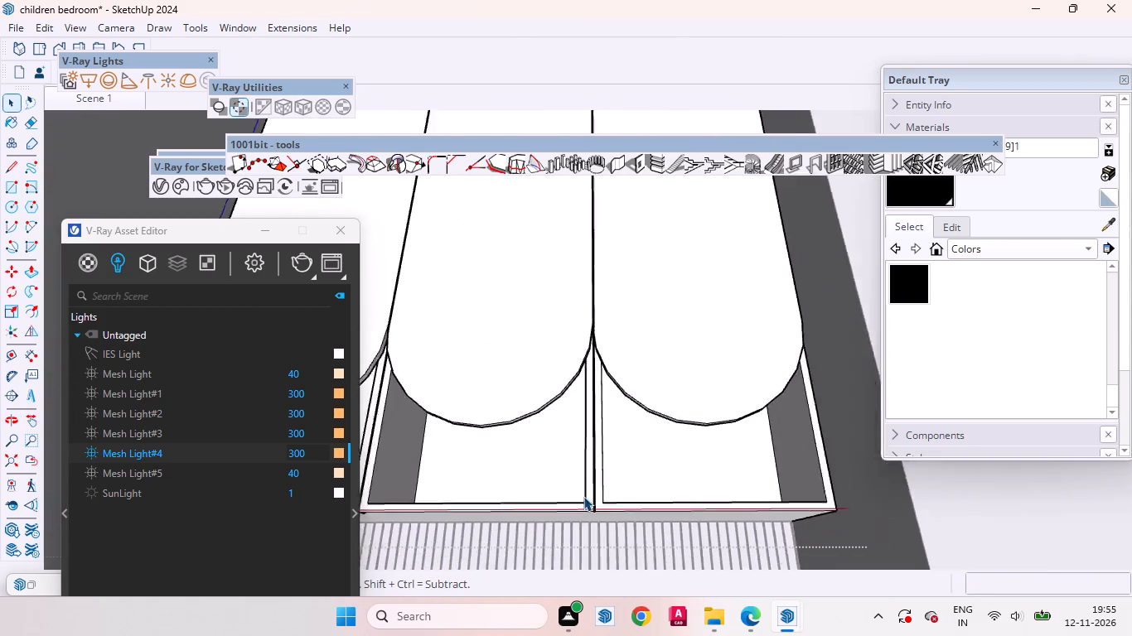
{"action": "scroll", "coordinate": [583, 496], "scroll_direction": "down", "scroll_amount": 9}
{"action": "scroll", "coordinate": [610, 455], "scroll_direction": "up", "scroll_amount": 1}
{"action": "scroll", "coordinate": [610, 455], "scroll_direction": "down", "scroll_amount": 3}
{"action": "middle_click_drag", "start_coordinate": [617, 410], "coordinate": [597, 589]}
{"action": "scroll", "coordinate": [587, 516], "scroll_direction": "down", "scroll_amount": 6}
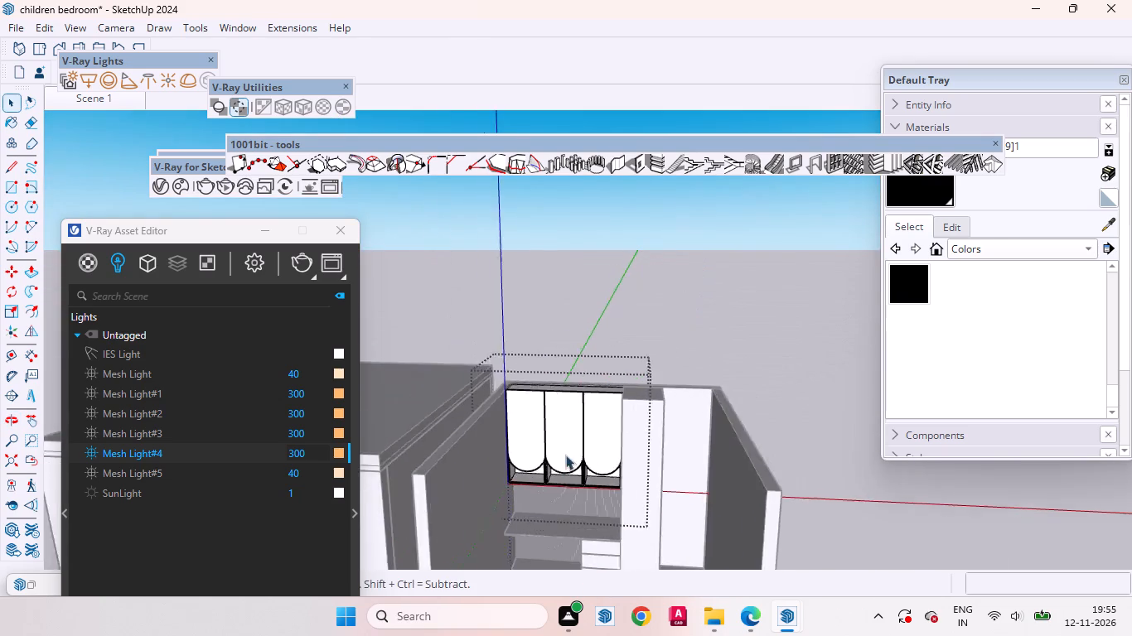
{"action": "scroll", "coordinate": [565, 455], "scroll_direction": "down", "scroll_amount": 10}
{"action": "left_click", "coordinate": [764, 503]}
{"action": "left_click", "coordinate": [763, 504]}
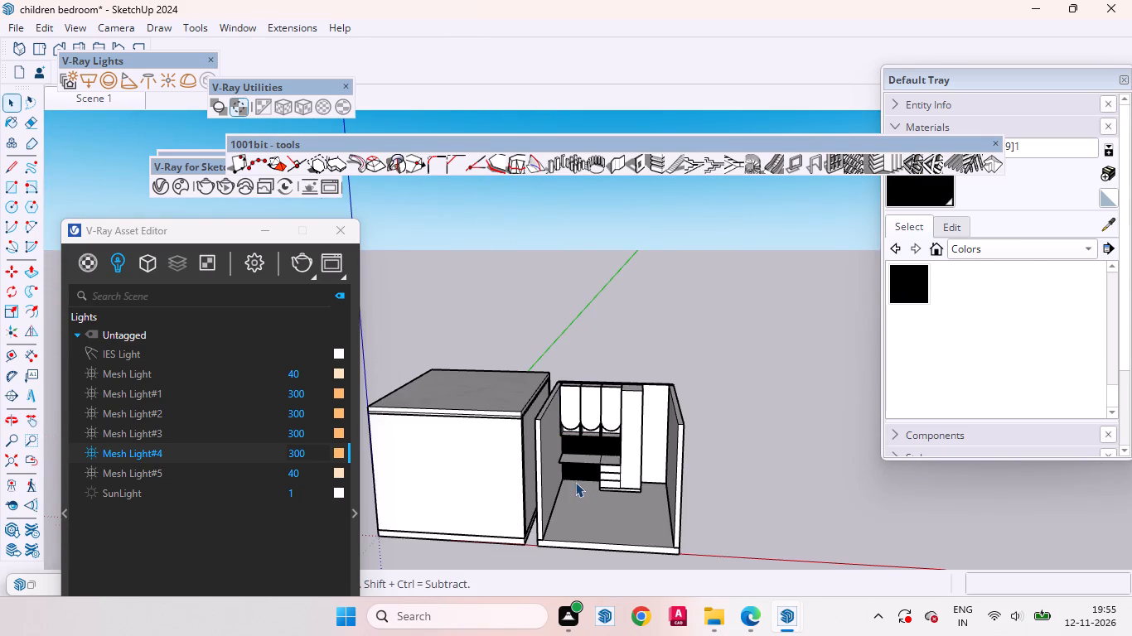
Open the desk and tall cabinet group for editing and select the tall cabinet's front face.
{"action": "scroll", "coordinate": [575, 482], "scroll_direction": "up", "scroll_amount": 9}
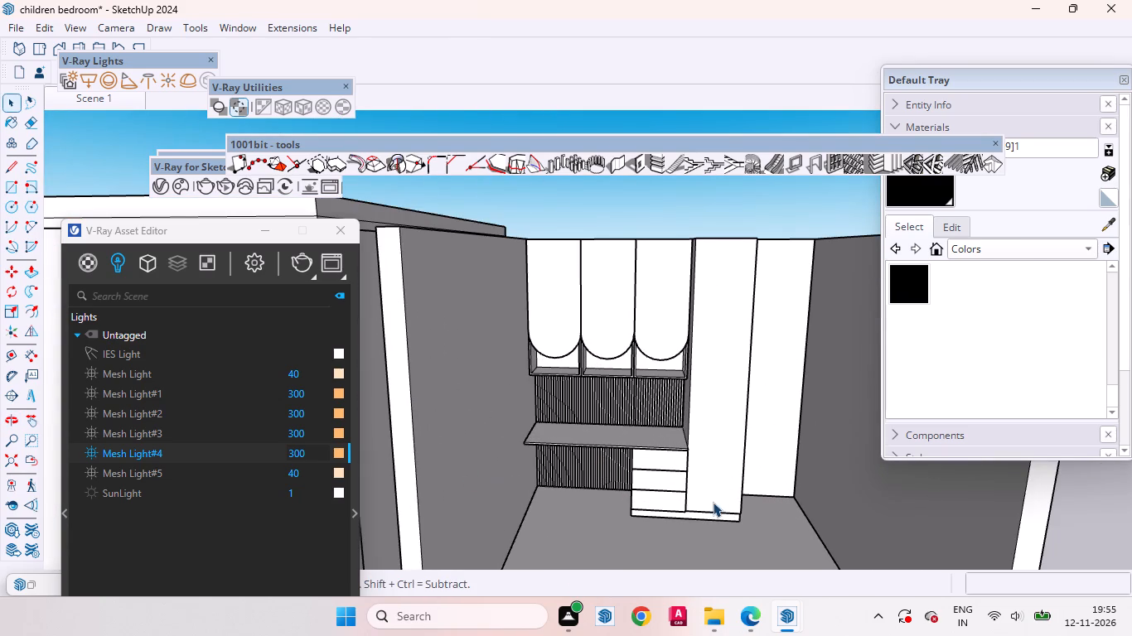
{"action": "scroll", "coordinate": [713, 502], "scroll_direction": "up", "scroll_amount": 2}
{"action": "left_click", "coordinate": [722, 475]}
{"action": "double_click", "coordinate": [728, 472]}
{"action": "double_click", "coordinate": [723, 426]}
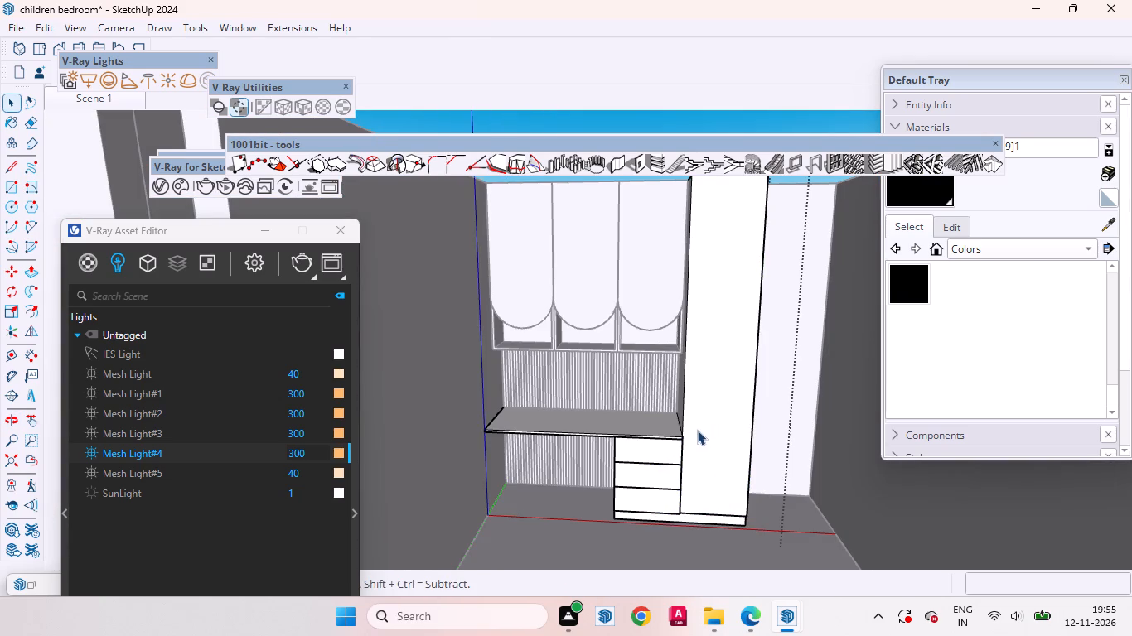
{"action": "left_click", "coordinate": [698, 430]}
{"action": "left_click", "coordinate": [720, 451]}
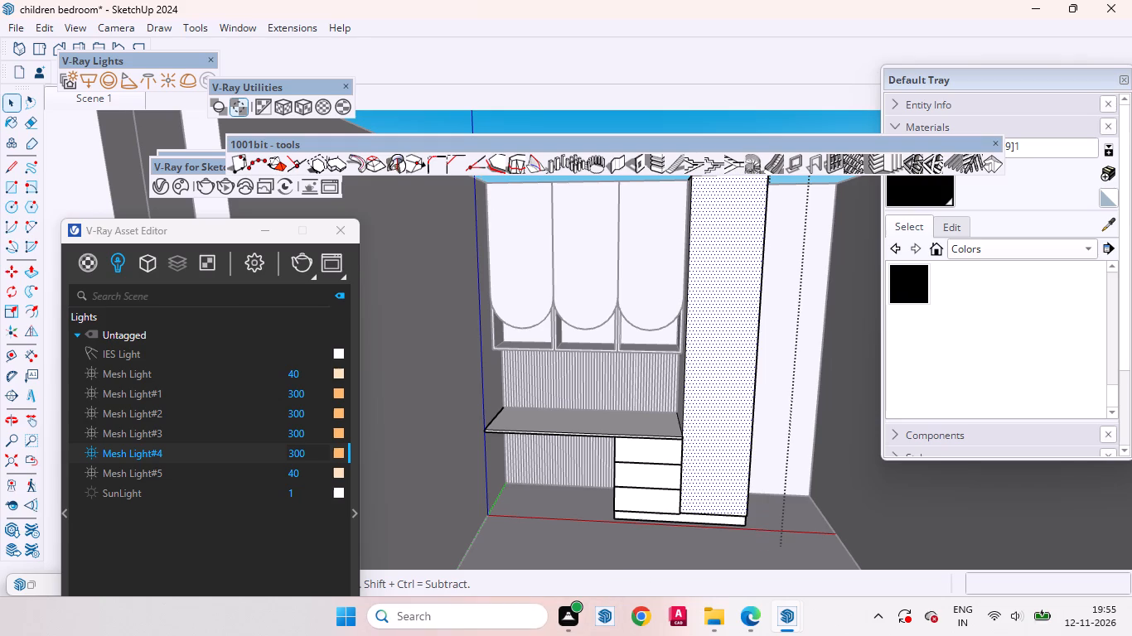
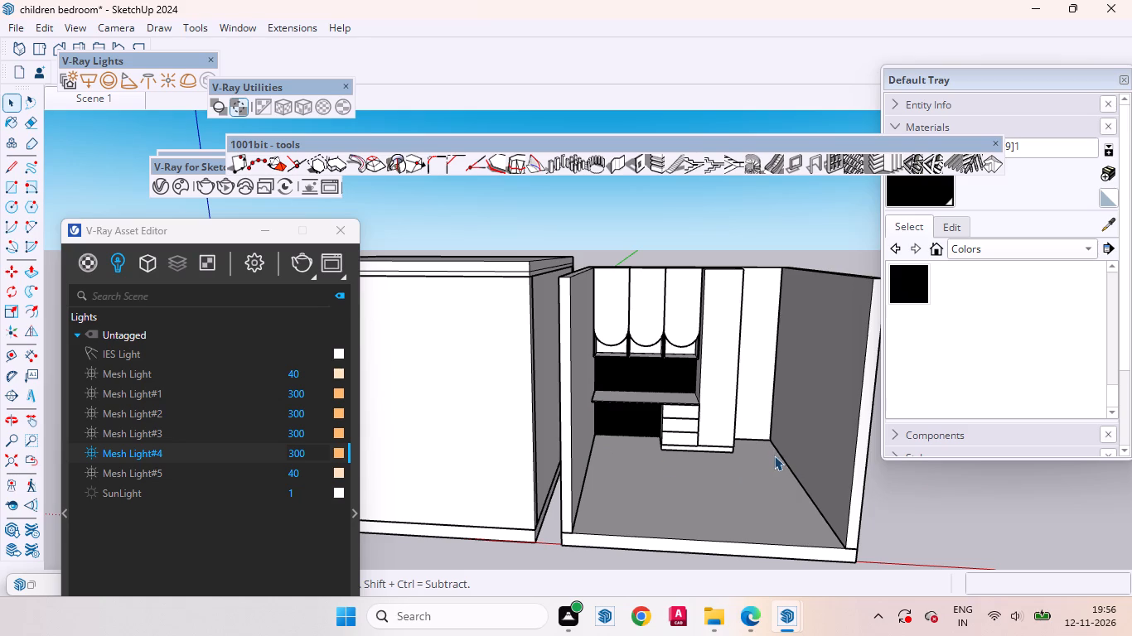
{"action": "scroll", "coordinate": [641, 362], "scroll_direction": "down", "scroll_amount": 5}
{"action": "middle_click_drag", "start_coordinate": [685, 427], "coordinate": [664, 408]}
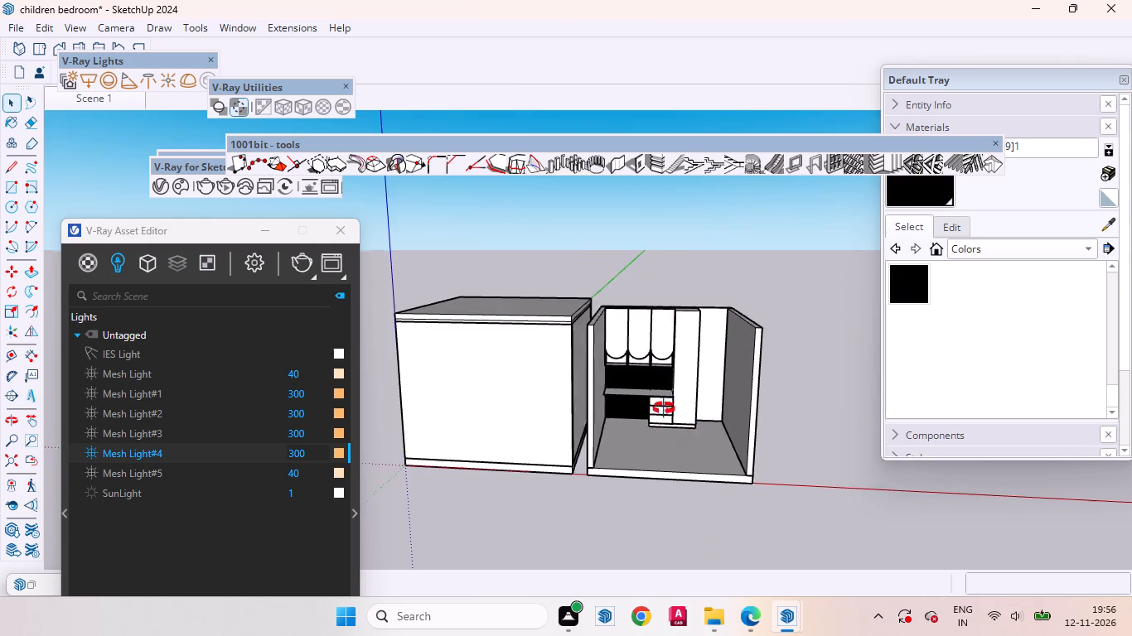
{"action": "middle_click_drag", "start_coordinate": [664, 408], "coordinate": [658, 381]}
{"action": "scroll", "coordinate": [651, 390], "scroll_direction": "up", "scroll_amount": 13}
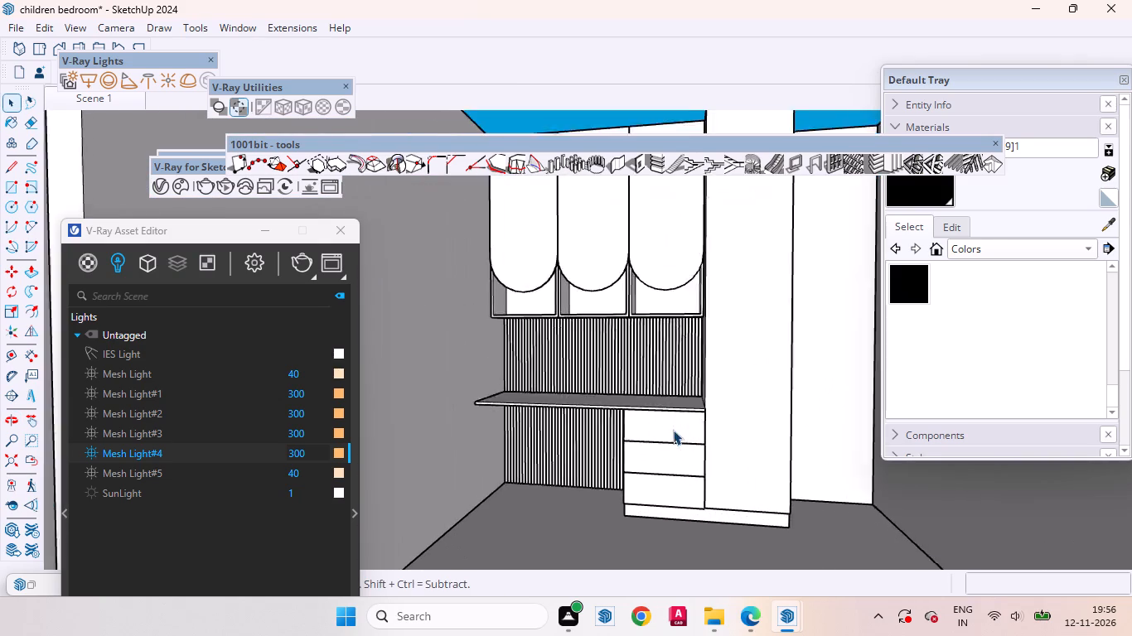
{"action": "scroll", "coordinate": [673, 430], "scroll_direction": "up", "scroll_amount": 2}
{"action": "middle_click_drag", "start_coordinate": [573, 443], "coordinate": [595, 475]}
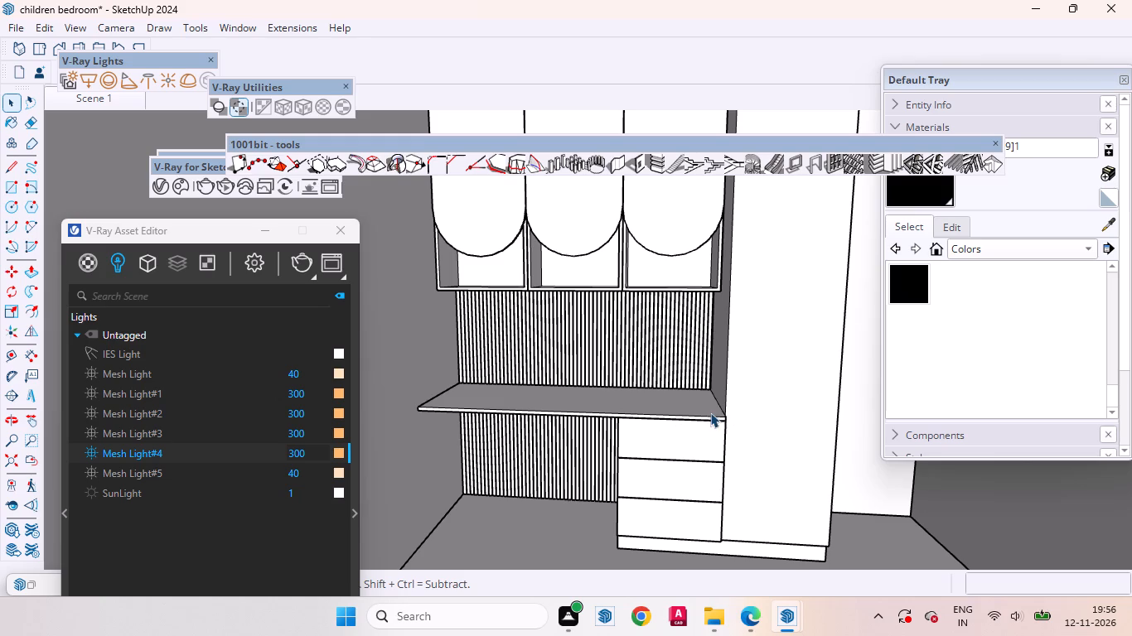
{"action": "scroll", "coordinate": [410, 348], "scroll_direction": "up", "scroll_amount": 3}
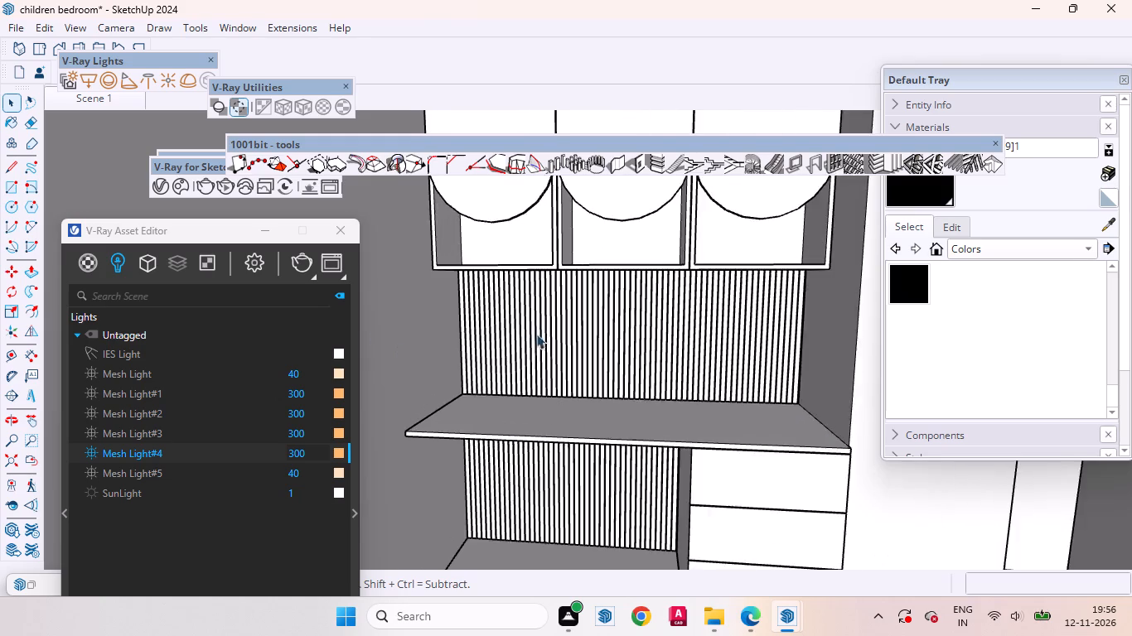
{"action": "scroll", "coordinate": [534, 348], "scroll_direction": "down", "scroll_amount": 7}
Find the Olon Merino Blue VT11 laminate in the Lightbeans Textures Library and download it into the model.
{"action": "left_click_drag", "start_coordinate": [213, 234], "coordinate": [243, 361]}
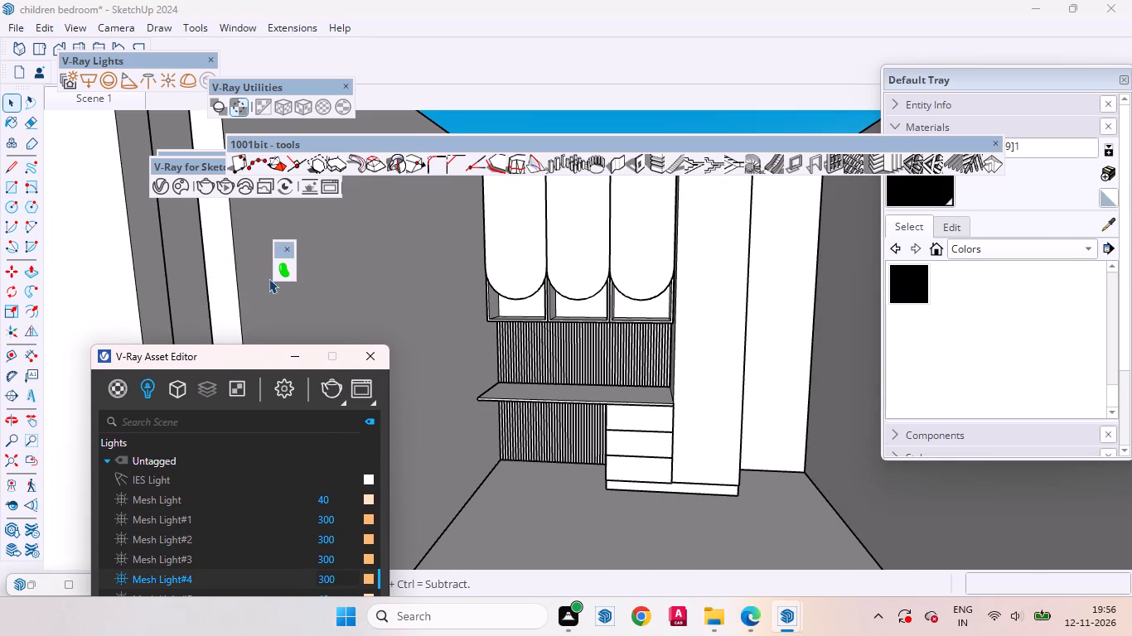
{"action": "left_click", "coordinate": [276, 273]}
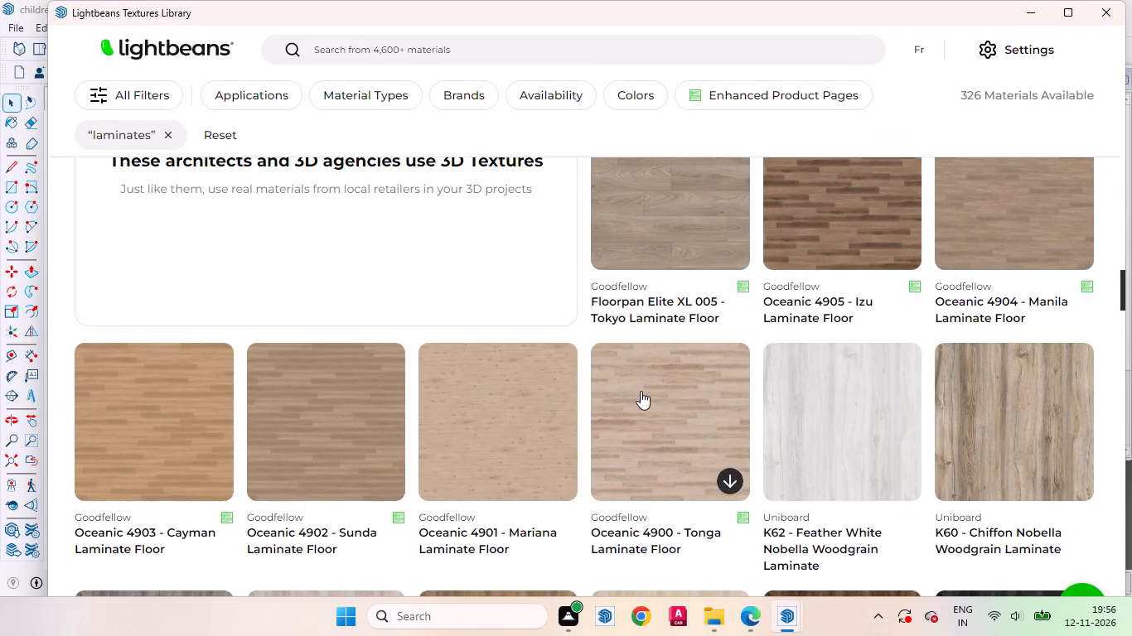
{"action": "scroll", "coordinate": [525, 361], "scroll_direction": "down", "scroll_amount": 5}
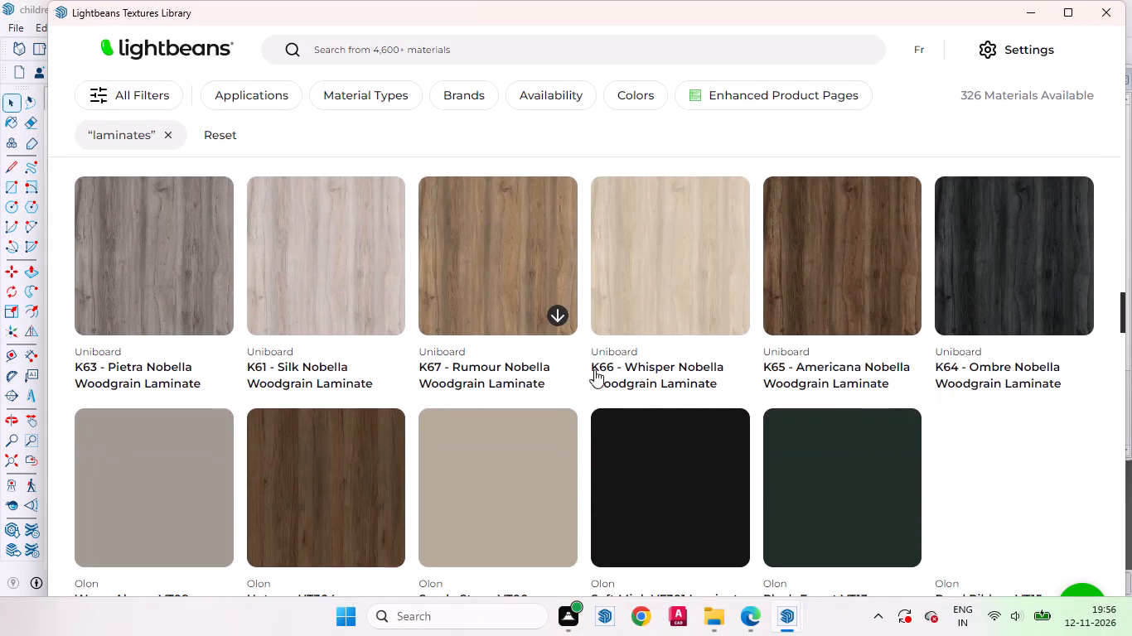
{"action": "scroll", "coordinate": [545, 373], "scroll_direction": "down", "scroll_amount": 4}
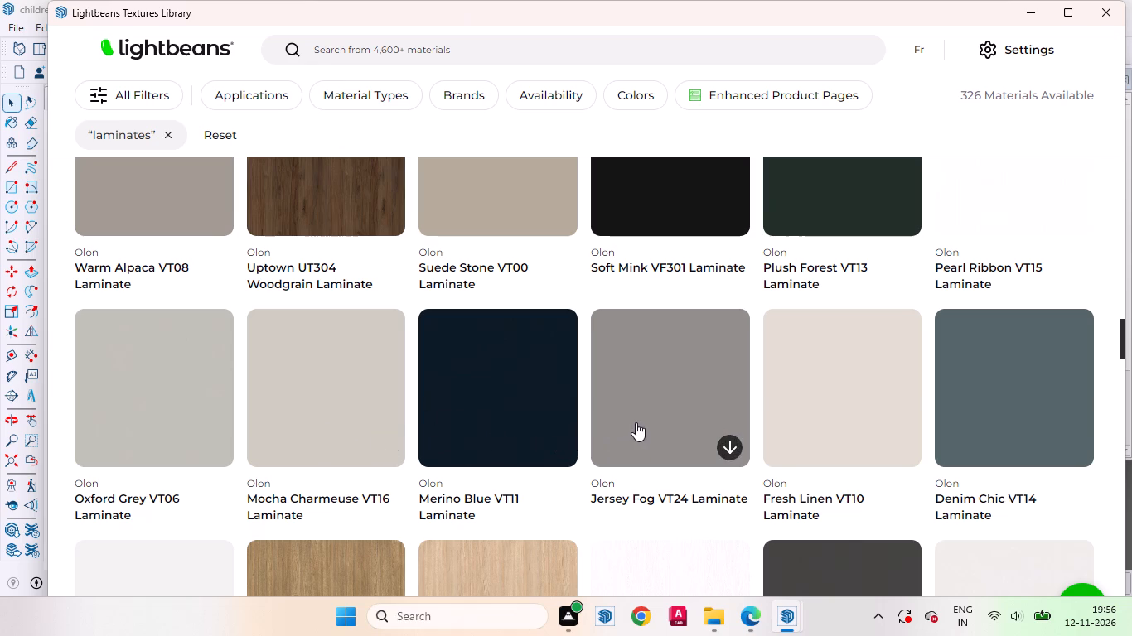
{"action": "scroll", "coordinate": [636, 422], "scroll_direction": "down", "scroll_amount": 1}
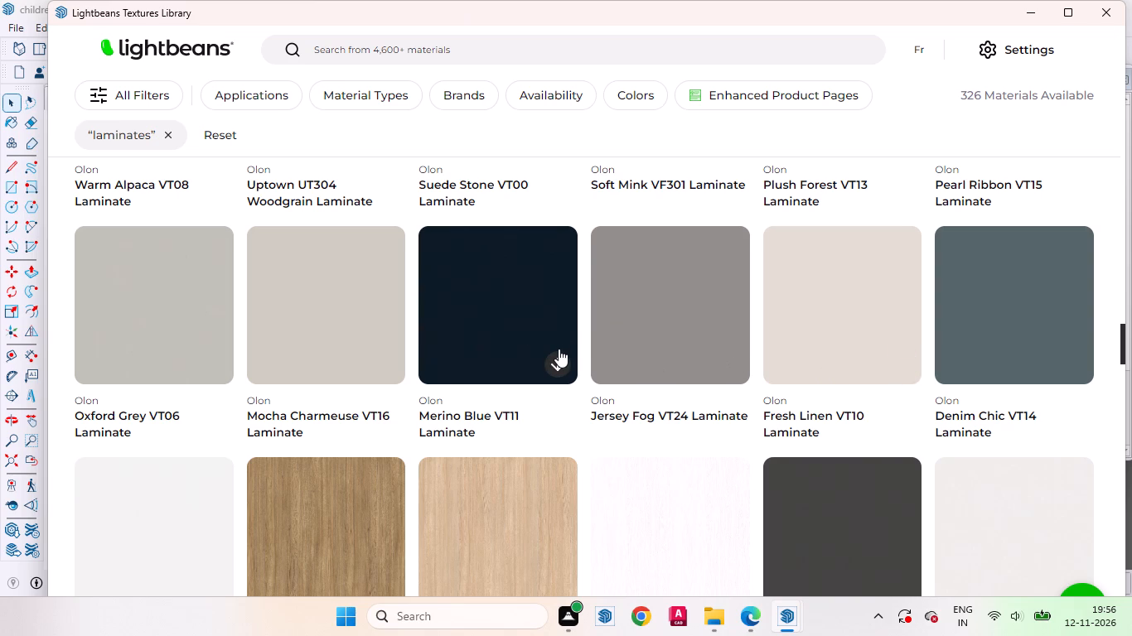
{"action": "left_click", "coordinate": [558, 359]}
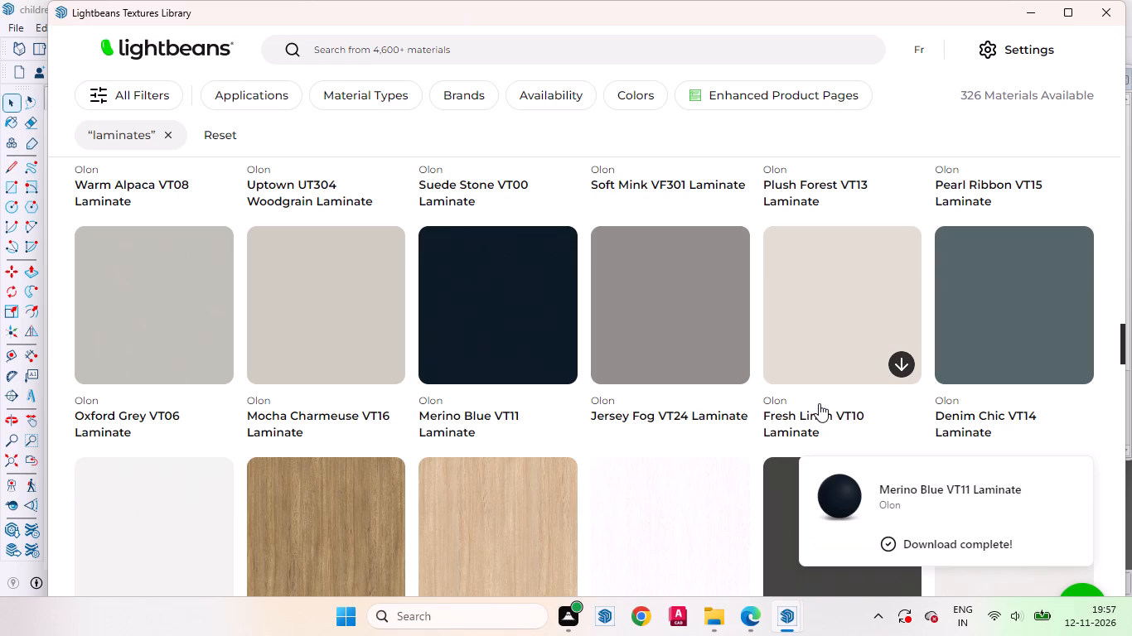
{"action": "left_click", "coordinate": [1037, 5]}
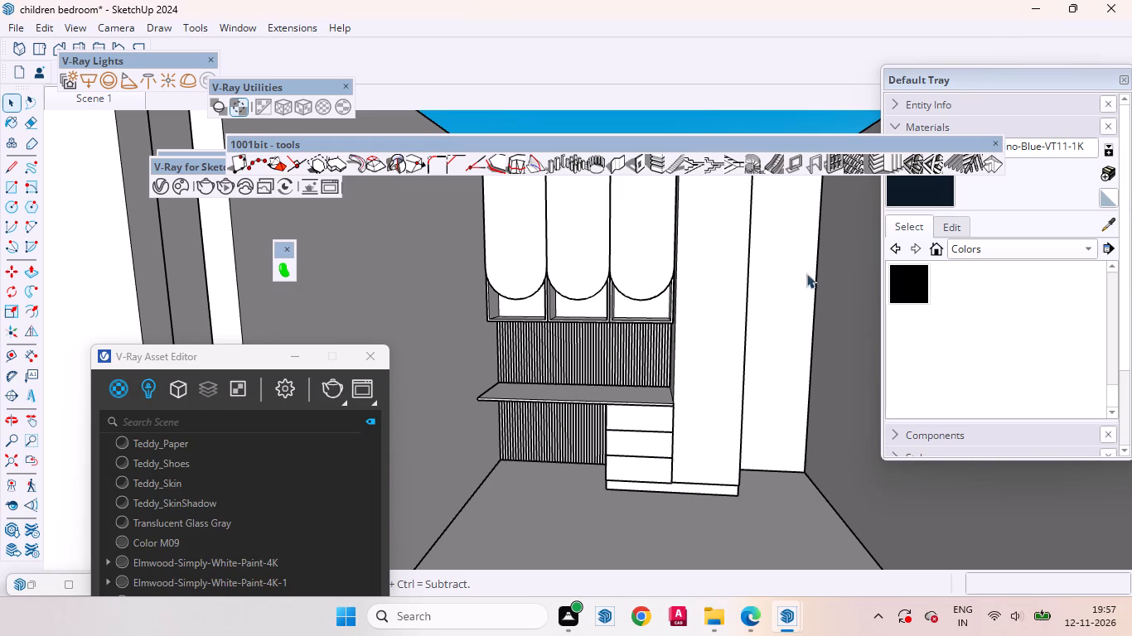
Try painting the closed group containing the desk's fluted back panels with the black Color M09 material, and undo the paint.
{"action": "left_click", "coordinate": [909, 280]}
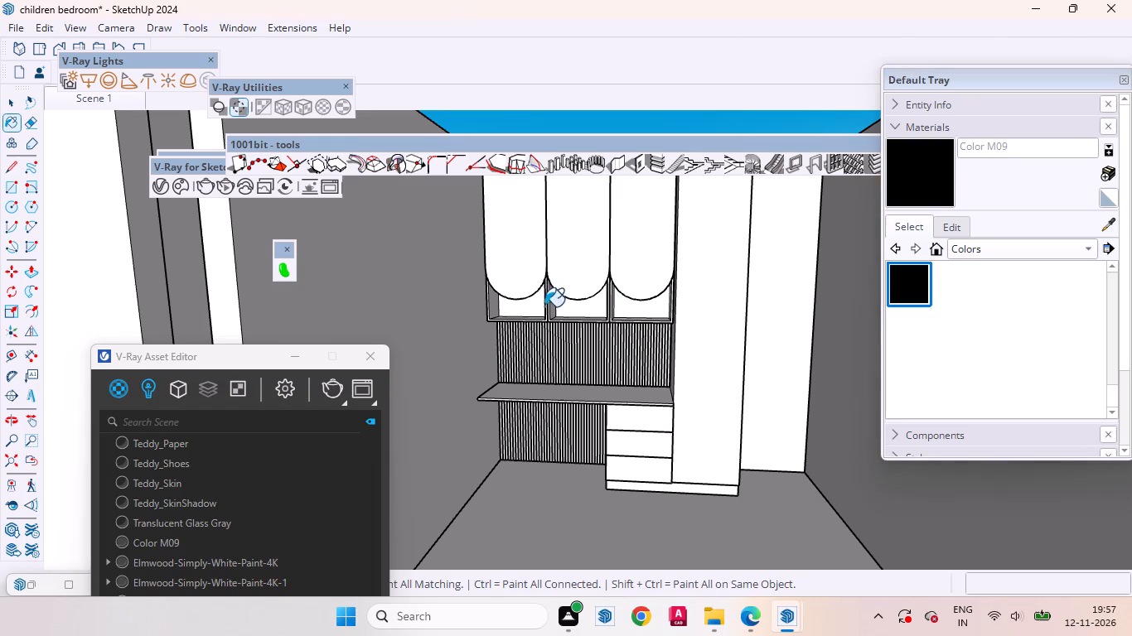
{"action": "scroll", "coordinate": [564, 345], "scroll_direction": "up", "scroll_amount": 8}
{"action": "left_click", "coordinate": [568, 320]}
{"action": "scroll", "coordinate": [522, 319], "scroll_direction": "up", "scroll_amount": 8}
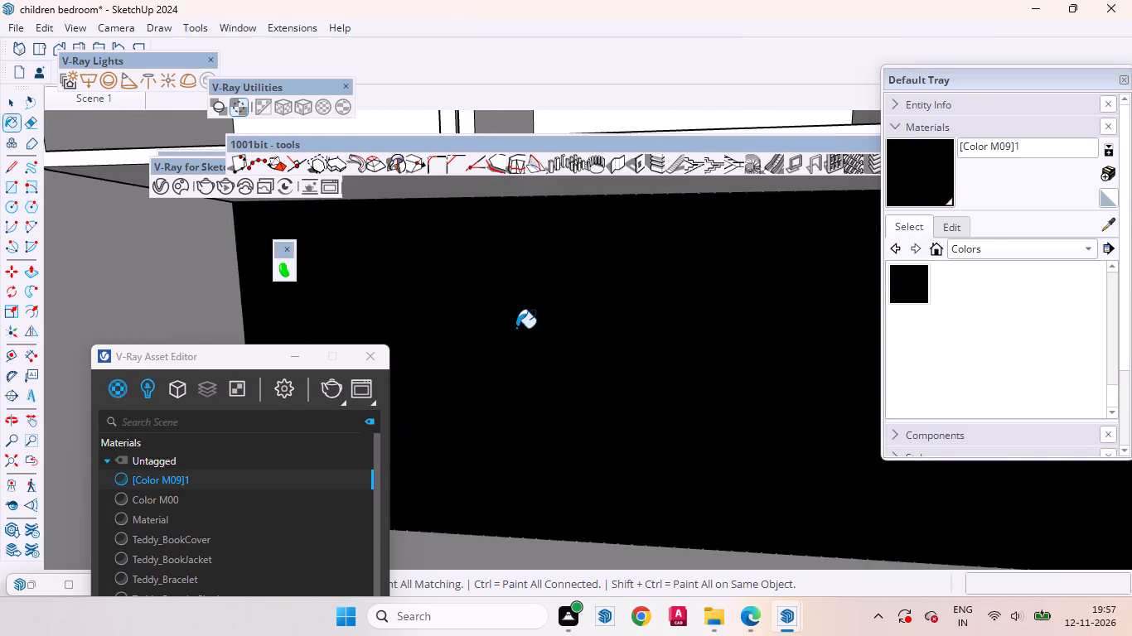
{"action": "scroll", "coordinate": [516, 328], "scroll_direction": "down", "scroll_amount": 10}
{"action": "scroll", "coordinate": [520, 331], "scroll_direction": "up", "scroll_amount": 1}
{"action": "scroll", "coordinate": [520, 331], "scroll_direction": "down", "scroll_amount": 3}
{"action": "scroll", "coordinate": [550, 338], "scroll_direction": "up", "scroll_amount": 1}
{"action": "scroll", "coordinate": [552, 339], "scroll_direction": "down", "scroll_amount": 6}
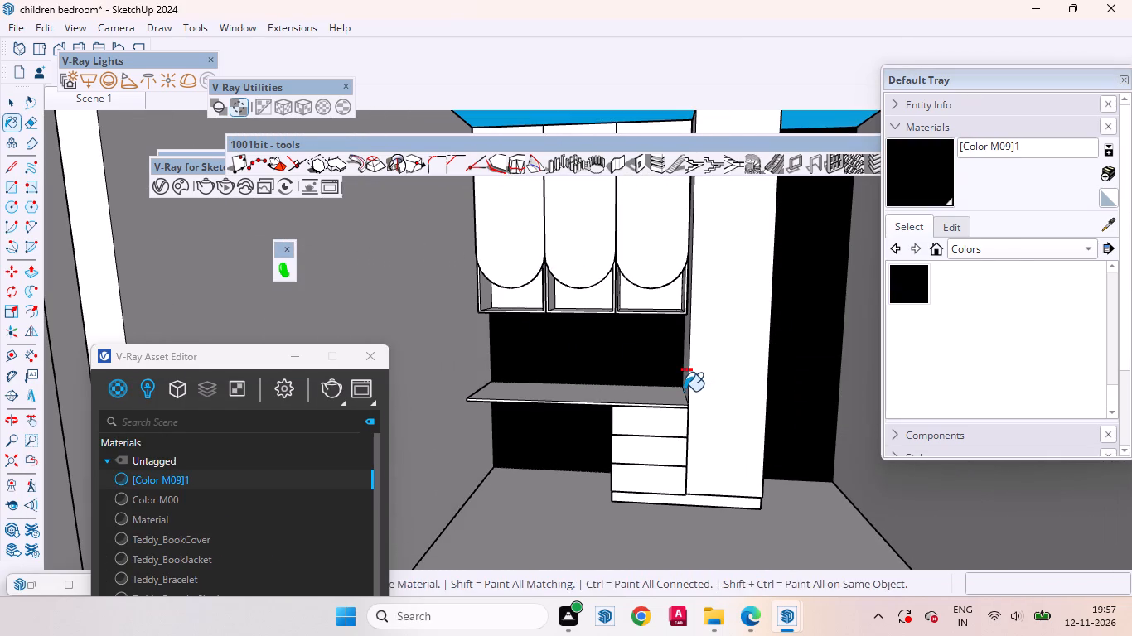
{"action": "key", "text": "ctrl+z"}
Open the back panel group, paint the fluted panels above and below the desk with black [Color M09]1, and leave the group.
{"action": "key", "text": "space"}
{"action": "double_click", "coordinate": [606, 342]}
{"action": "left_click", "coordinate": [589, 346]}
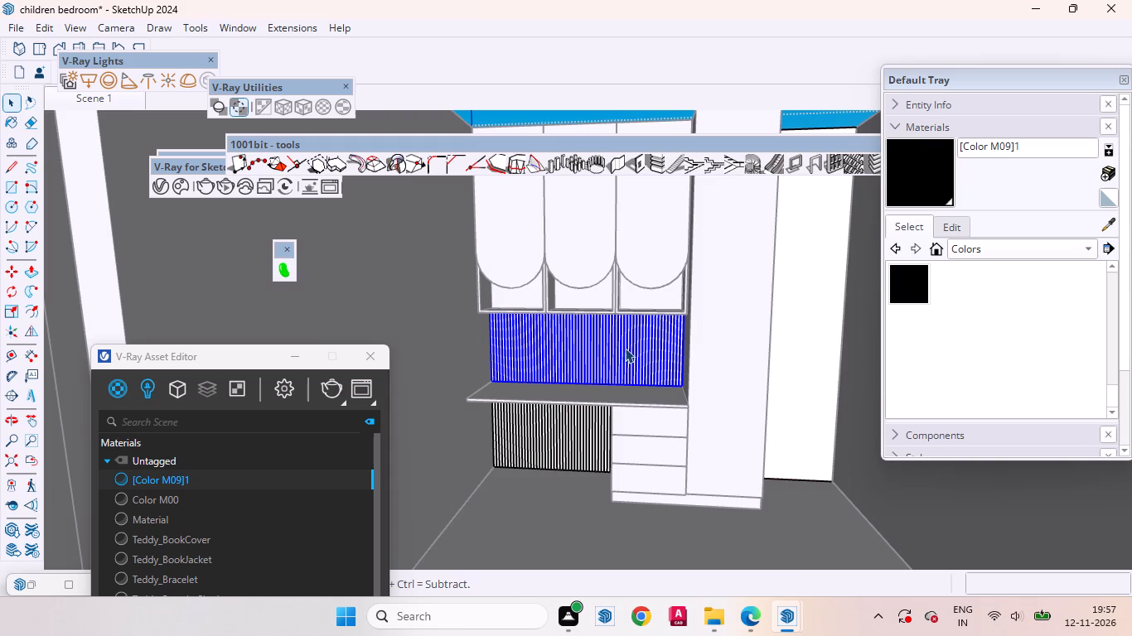
{"action": "left_click", "coordinate": [920, 165]}
{"action": "left_click", "coordinate": [595, 343]}
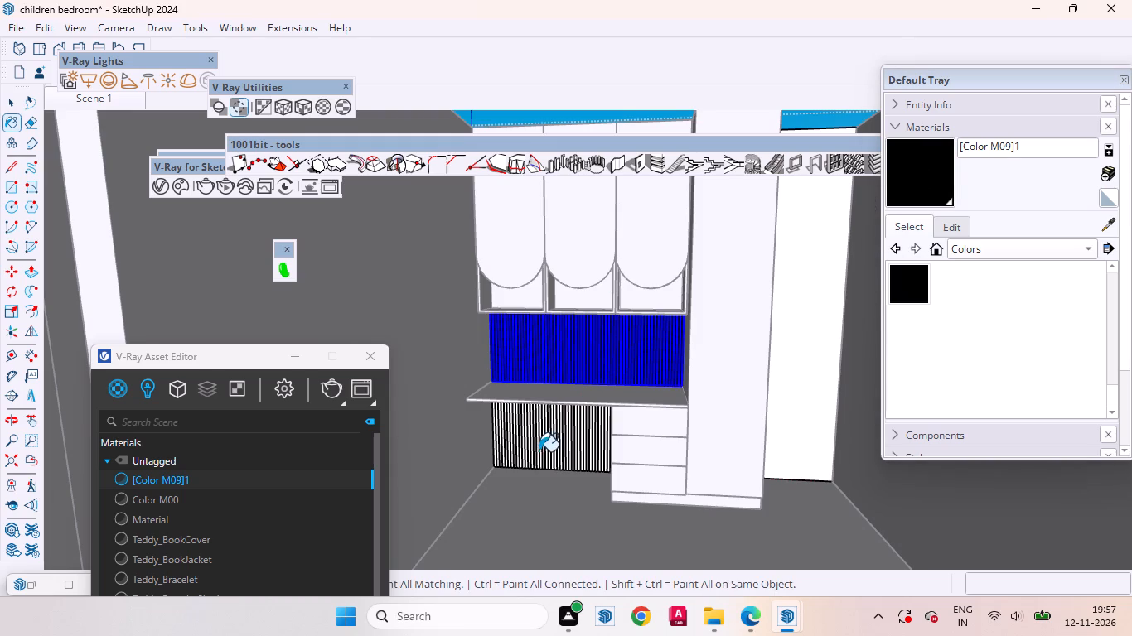
{"action": "left_click", "coordinate": [539, 451]}
{"action": "key", "text": "space"}
{"action": "scroll", "coordinate": [587, 503], "scroll_direction": "down", "scroll_amount": 9}
{"action": "left_click", "coordinate": [627, 260]}
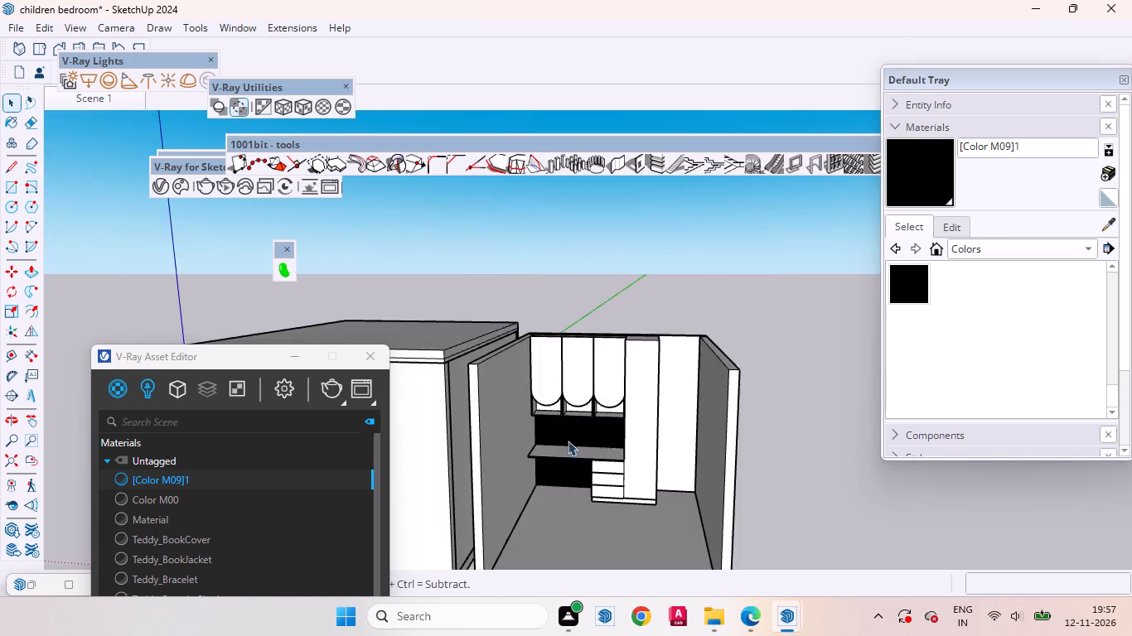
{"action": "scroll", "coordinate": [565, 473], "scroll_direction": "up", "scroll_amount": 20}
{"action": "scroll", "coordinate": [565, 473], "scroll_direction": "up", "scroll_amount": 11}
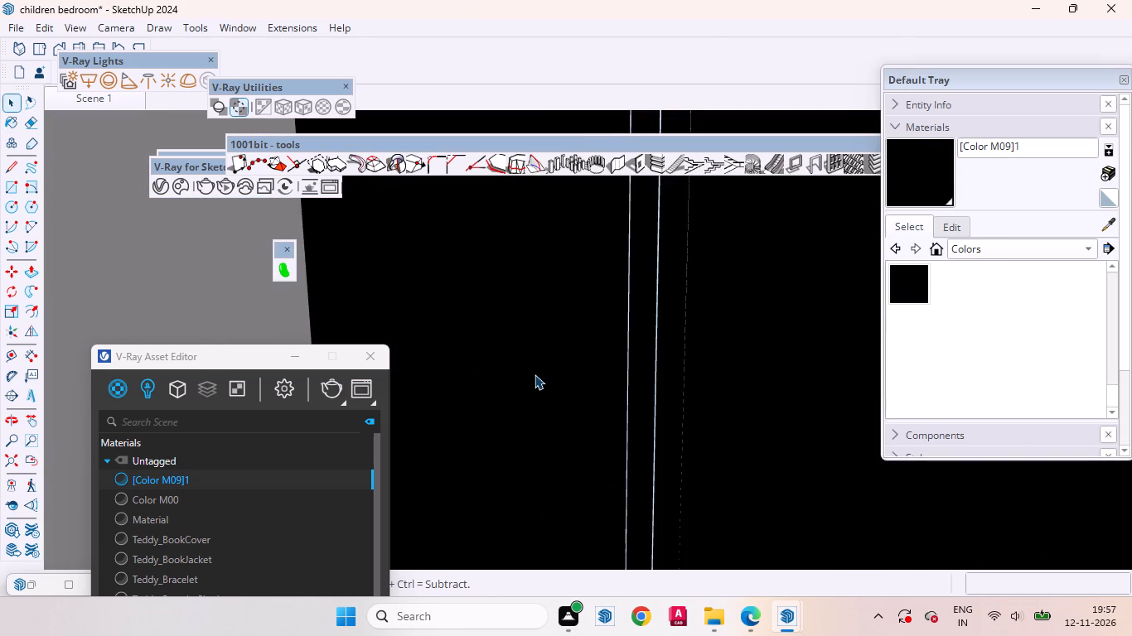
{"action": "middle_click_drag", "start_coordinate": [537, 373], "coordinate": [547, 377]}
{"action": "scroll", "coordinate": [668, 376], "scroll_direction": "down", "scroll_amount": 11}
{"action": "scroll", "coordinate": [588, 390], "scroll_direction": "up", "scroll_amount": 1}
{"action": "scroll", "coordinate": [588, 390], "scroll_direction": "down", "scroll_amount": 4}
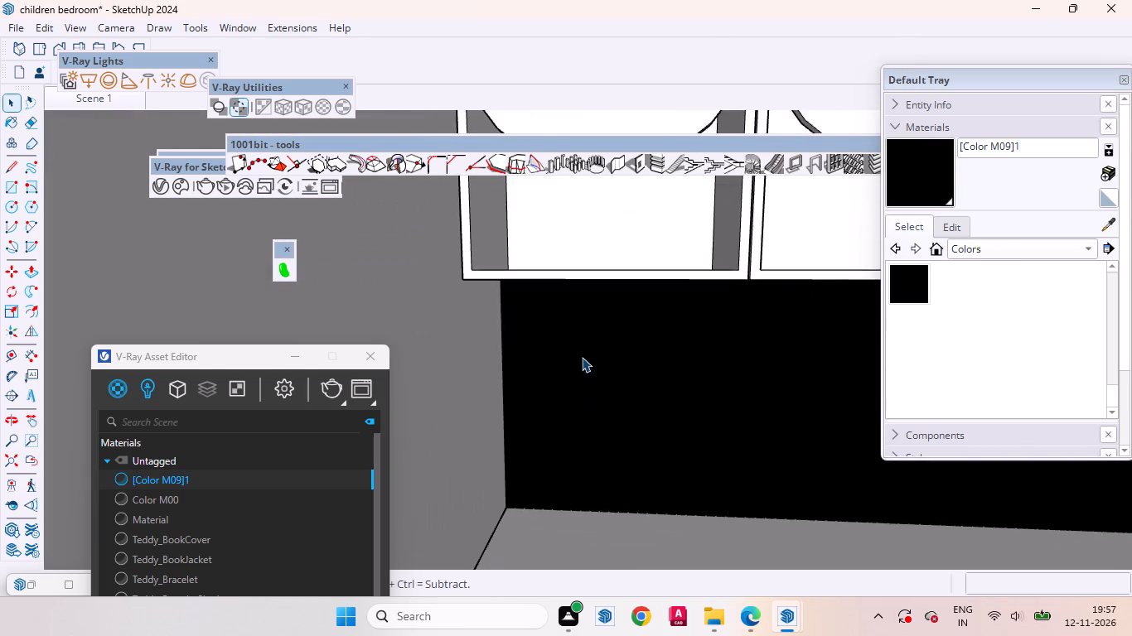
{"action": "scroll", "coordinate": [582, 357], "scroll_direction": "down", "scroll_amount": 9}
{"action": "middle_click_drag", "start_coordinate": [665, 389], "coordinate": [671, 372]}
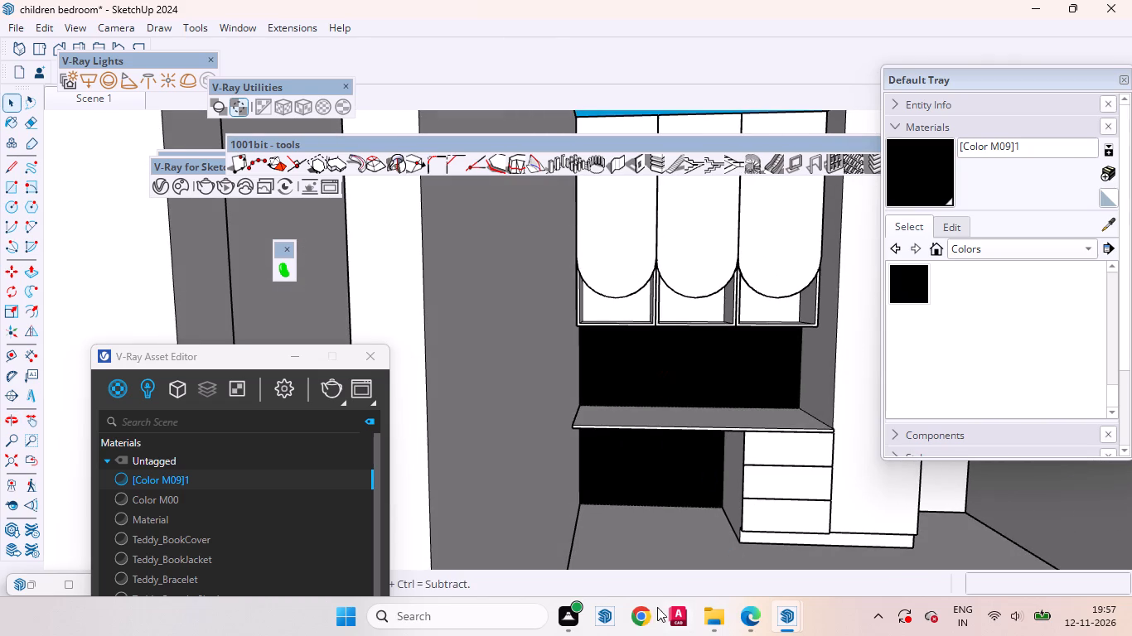
Download the Olon Fresh Linen VT10 laminate from the Lightbeans Textures Library and return to the model.
{"action": "left_click", "coordinate": [290, 272]}
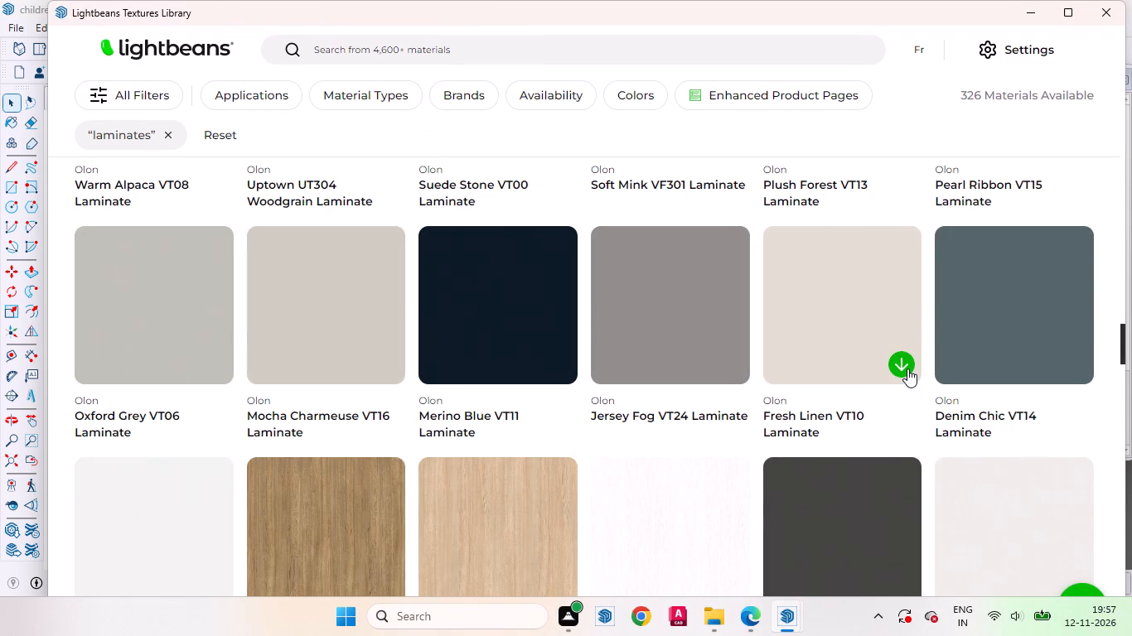
{"action": "left_click", "coordinate": [907, 369]}
{"action": "scroll", "coordinate": [839, 389], "scroll_direction": "up", "scroll_amount": 1}
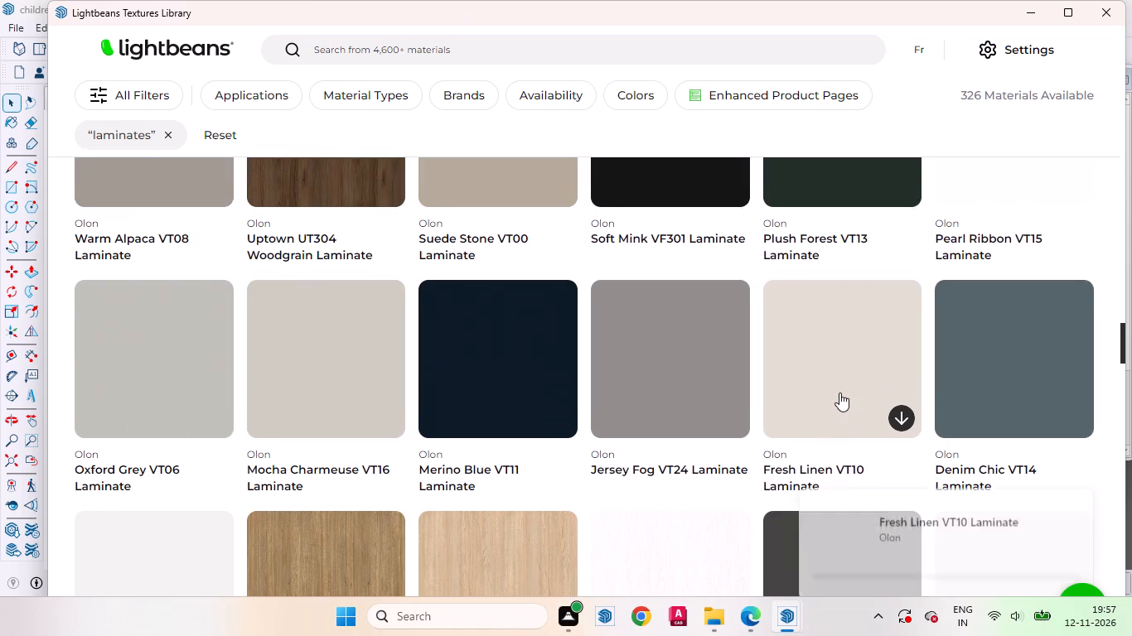
{"action": "scroll", "coordinate": [837, 396], "scroll_direction": "up", "scroll_amount": 6}
{"action": "scroll", "coordinate": [779, 404], "scroll_direction": "down", "scroll_amount": 2}
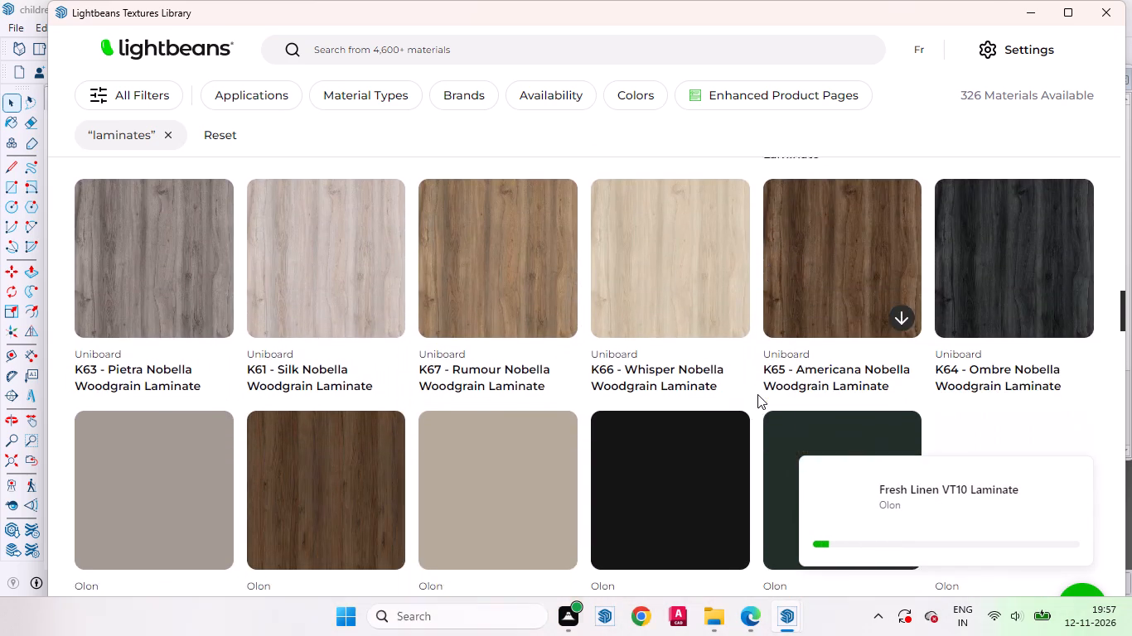
{"action": "scroll", "coordinate": [757, 394], "scroll_direction": "down", "scroll_amount": 4}
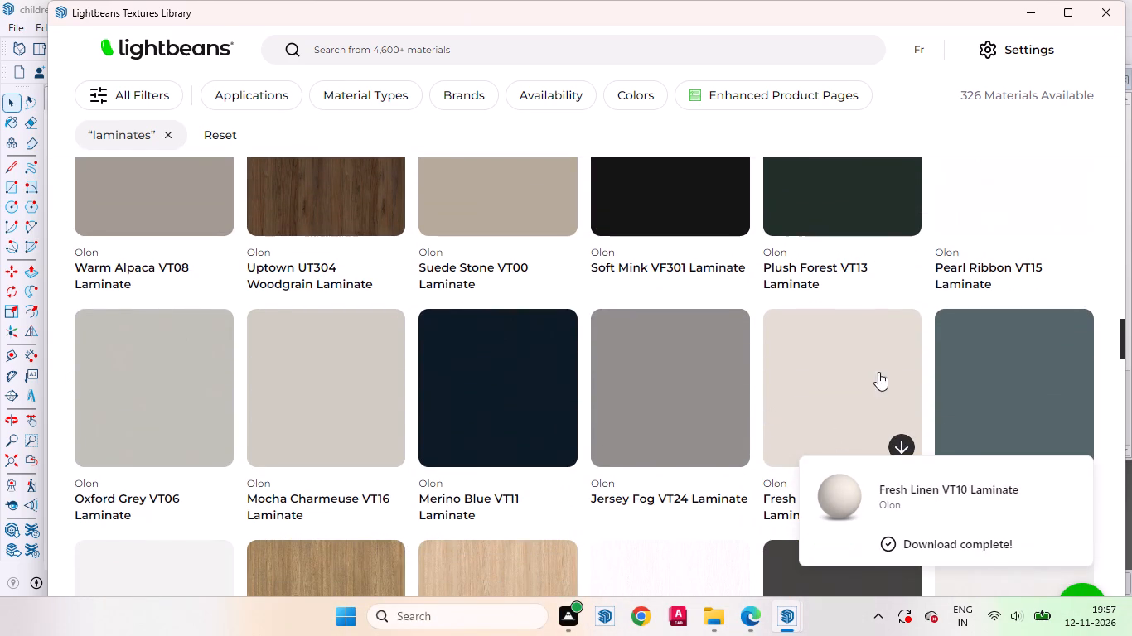
{"action": "left_click", "coordinate": [910, 11]}
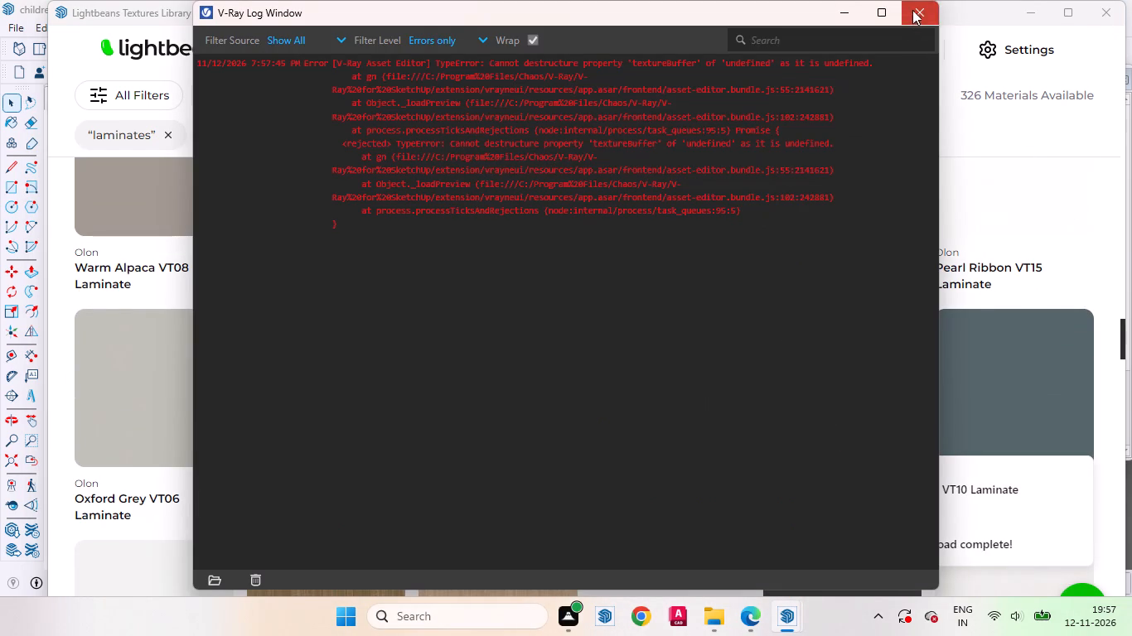
{"action": "left_click", "coordinate": [1023, 12]}
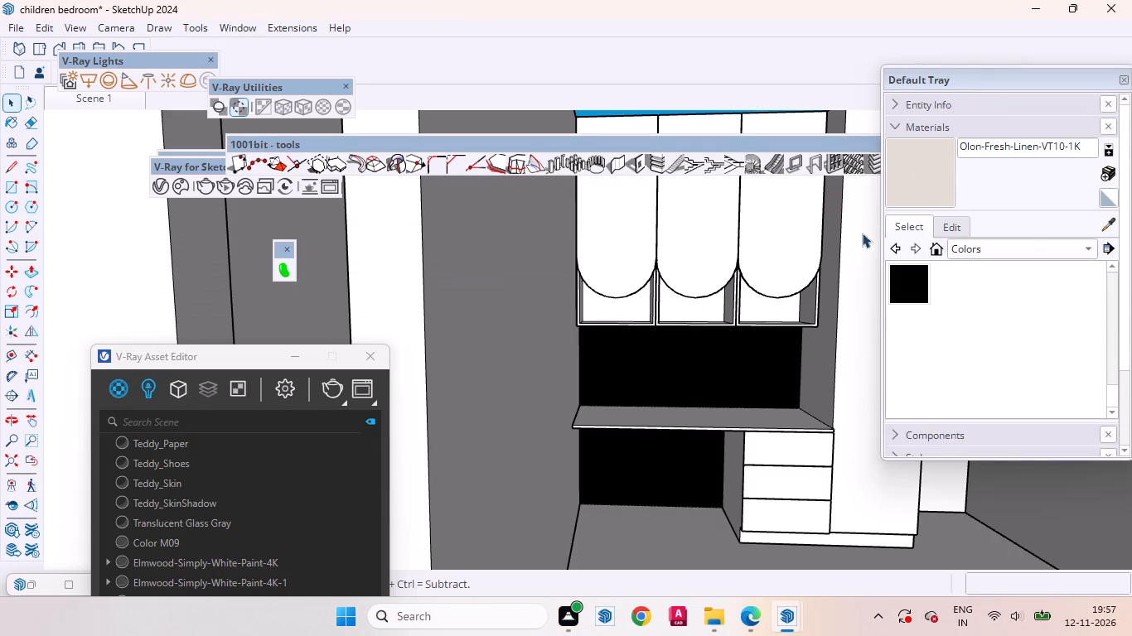
Paint the upper cabinet with its rounded-bottom doors in the Olon-Fresh-Linen-VT10-1K material.
{"action": "left_click", "coordinate": [927, 181]}
{"action": "scroll", "coordinate": [687, 426], "scroll_direction": "up", "scroll_amount": 4}
{"action": "scroll", "coordinate": [574, 468], "scroll_direction": "down", "scroll_amount": 7}
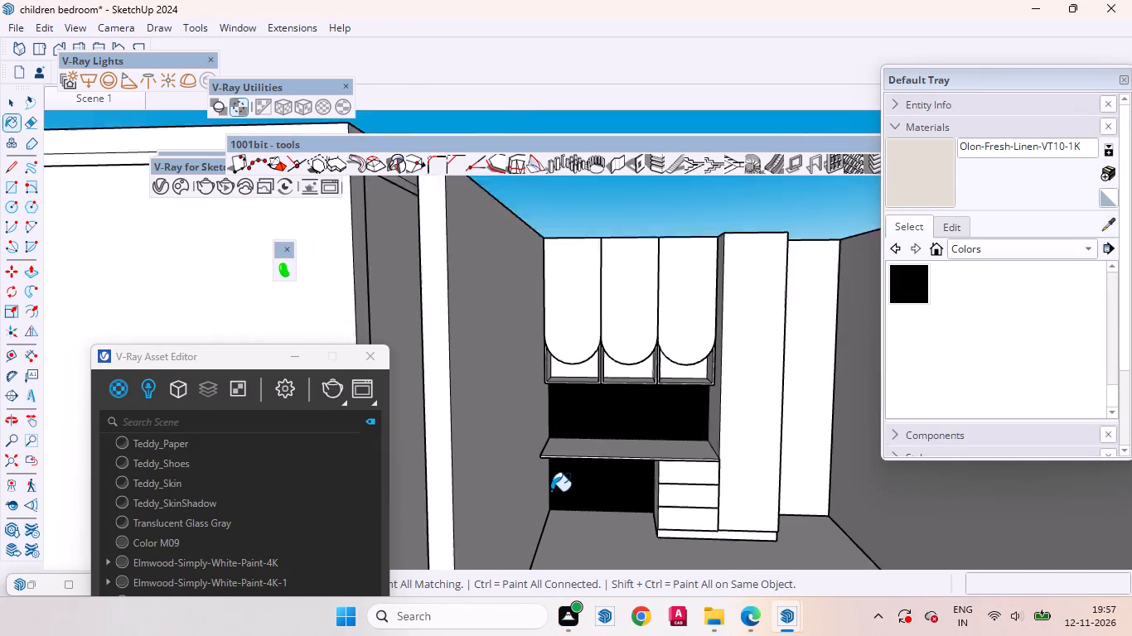
{"action": "scroll", "coordinate": [551, 491], "scroll_direction": "down", "scroll_amount": 1}
{"action": "scroll", "coordinate": [602, 322], "scroll_direction": "up", "scroll_amount": 6}
{"action": "left_click", "coordinate": [566, 315]}
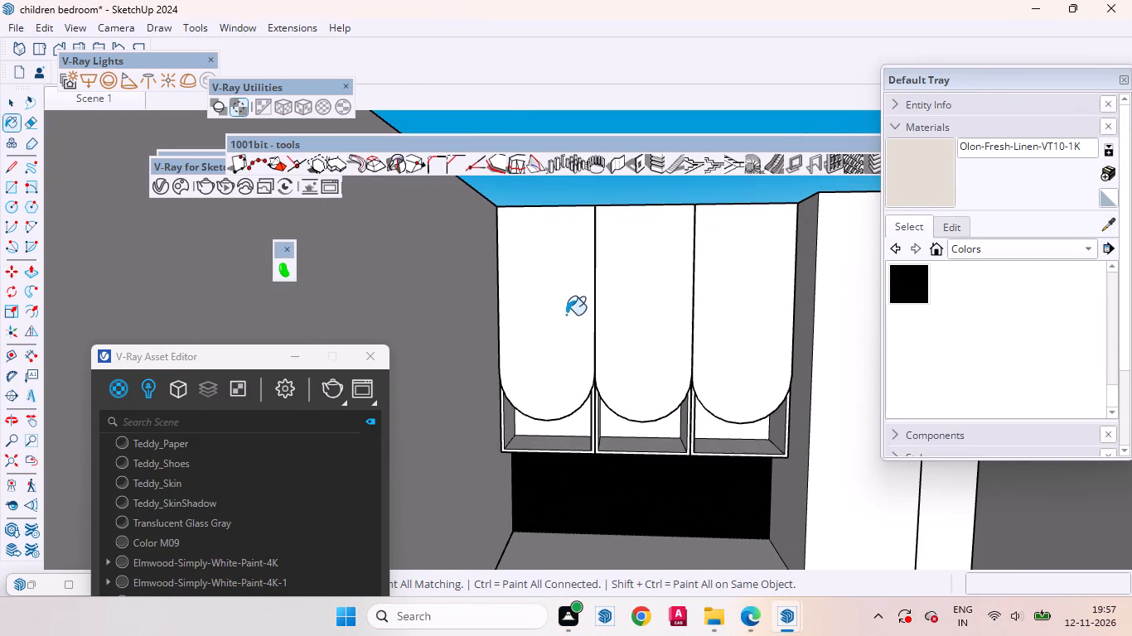
{"action": "left_click", "coordinate": [12, 100]}
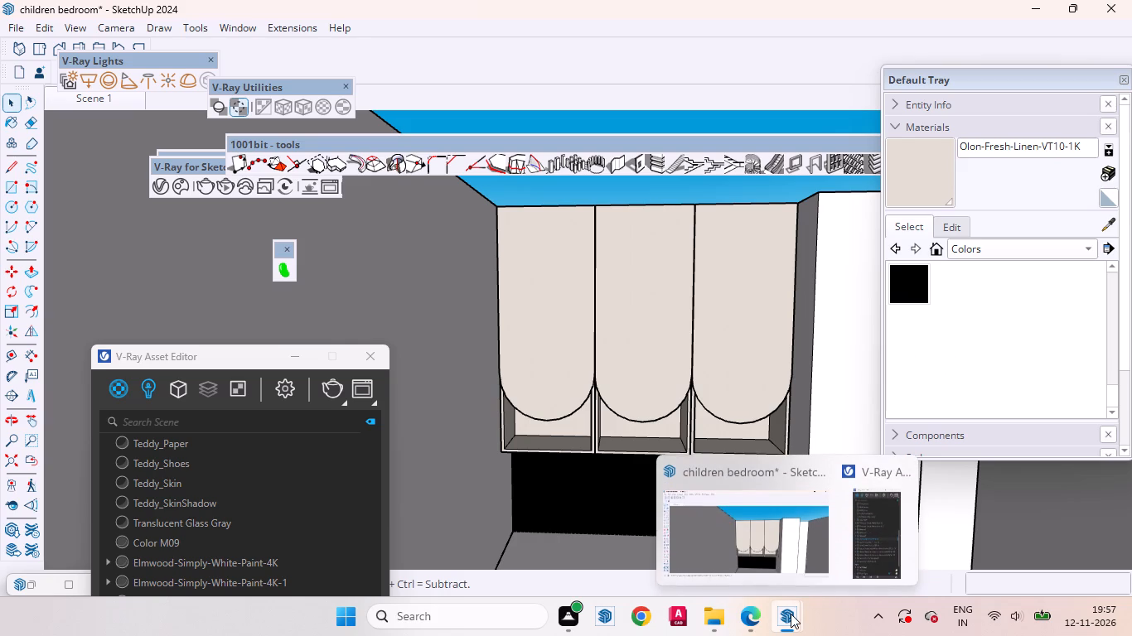
Download the Olon Denim Chic VT14 laminate from the Lightbeans Textures Library and return to the model.
{"action": "left_click", "coordinate": [283, 272]}
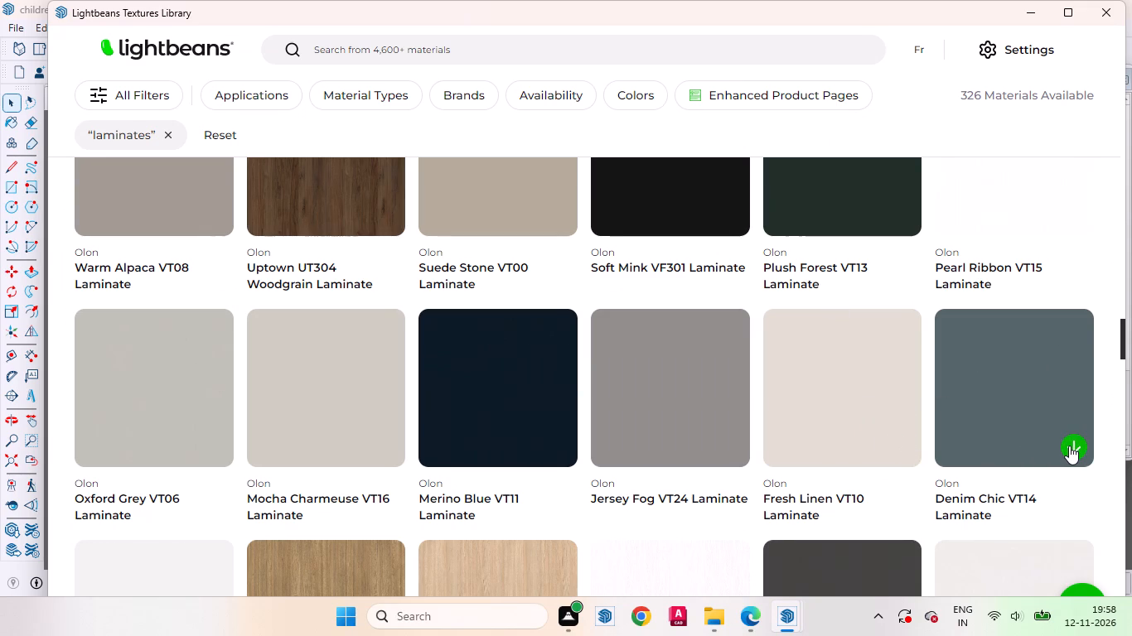
{"action": "left_click", "coordinate": [1069, 446]}
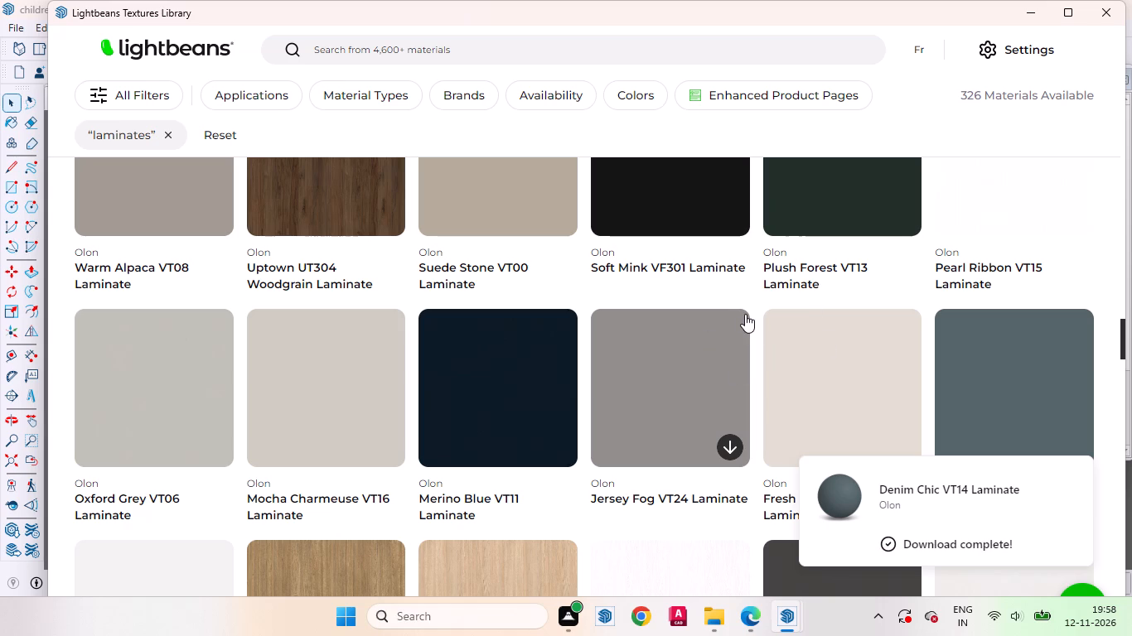
{"action": "left_click", "coordinate": [1030, 13]}
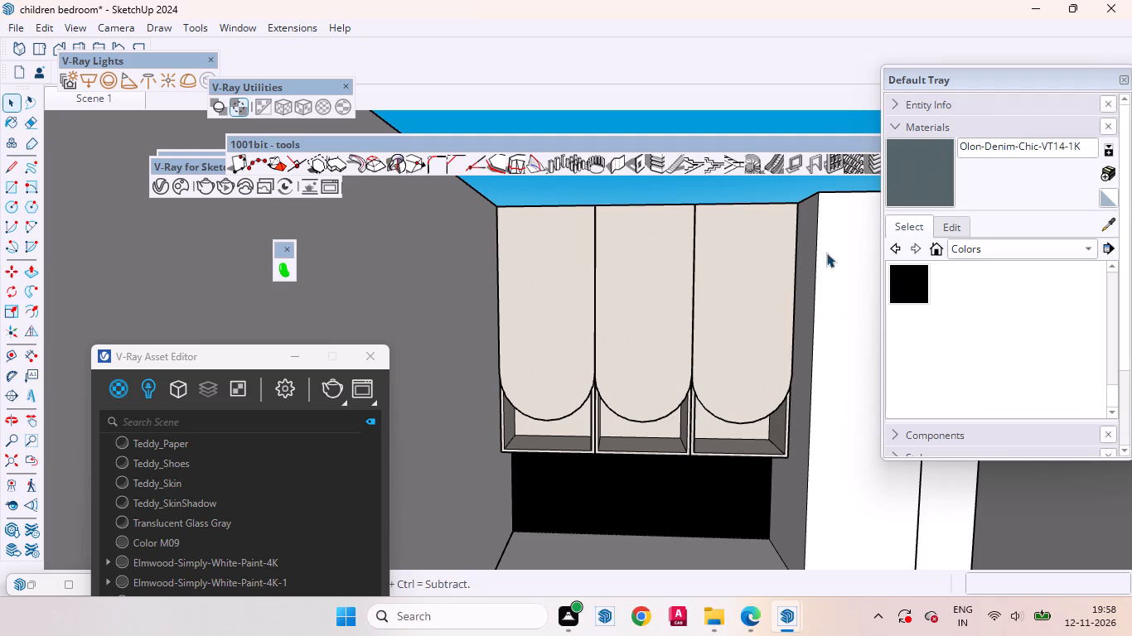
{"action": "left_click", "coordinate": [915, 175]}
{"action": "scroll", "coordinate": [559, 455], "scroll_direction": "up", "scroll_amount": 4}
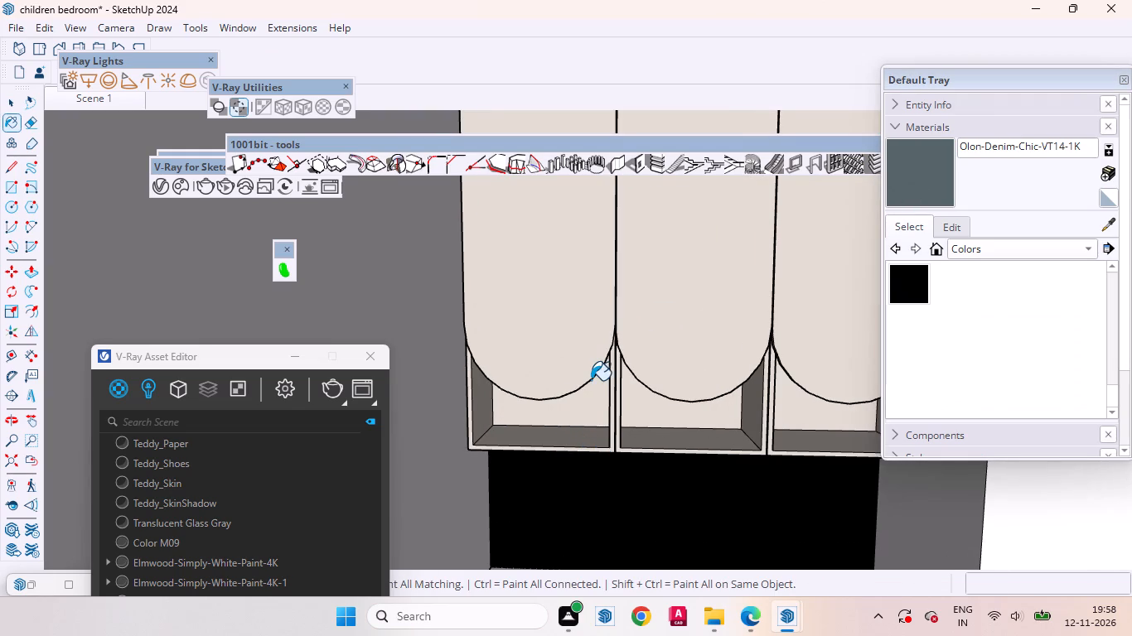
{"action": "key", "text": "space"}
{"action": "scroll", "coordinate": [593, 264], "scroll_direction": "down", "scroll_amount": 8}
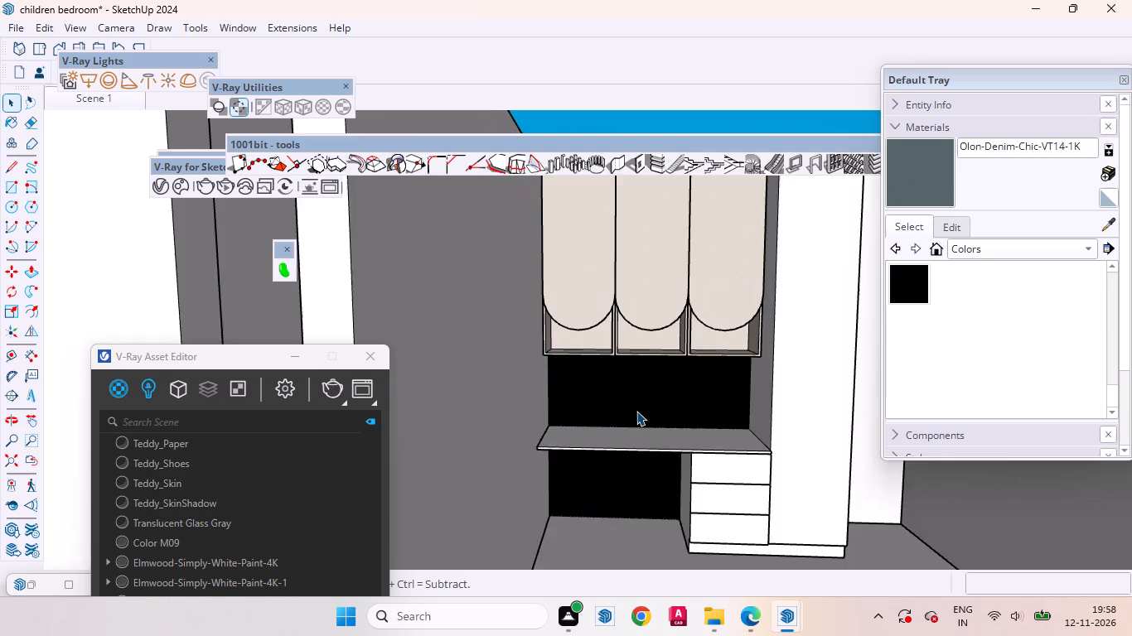
Open the back panel group, paint the fluted panels above and below the desk in Olon-Denim-Chic-VT14-1K, and leave the group.
{"action": "scroll", "coordinate": [635, 412], "scroll_direction": "up", "scroll_amount": 9}
{"action": "left_click", "coordinate": [592, 362]}
{"action": "double_click", "coordinate": [581, 363]}
{"action": "left_click", "coordinate": [535, 347]}
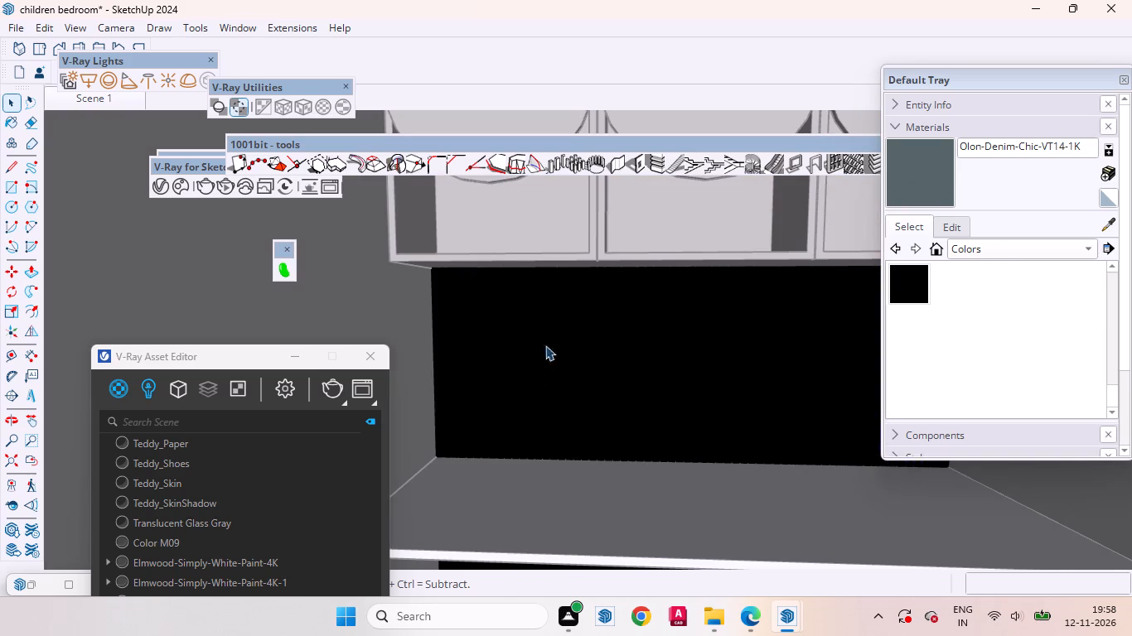
{"action": "left_click", "coordinate": [922, 176]}
{"action": "left_click", "coordinate": [612, 389]}
{"action": "scroll", "coordinate": [694, 246], "scroll_direction": "down", "scroll_amount": 5}
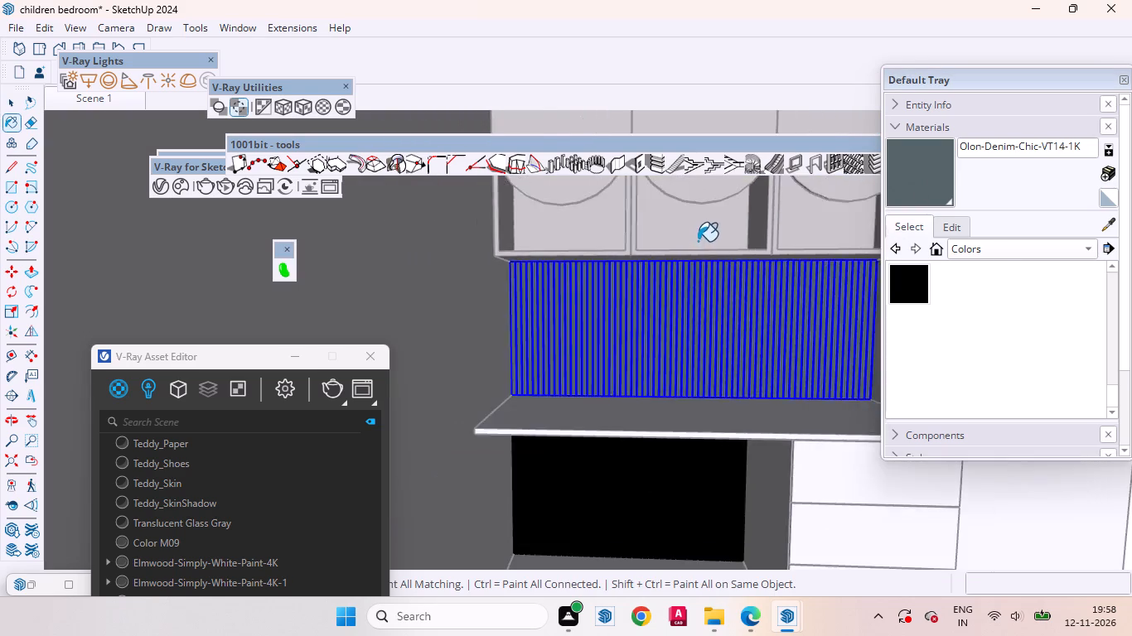
{"action": "scroll", "coordinate": [698, 241], "scroll_direction": "down", "scroll_amount": 3}
{"action": "scroll", "coordinate": [641, 449], "scroll_direction": "up", "scroll_amount": 3}
{"action": "left_click", "coordinate": [637, 406]}
{"action": "key", "text": "space"}
{"action": "scroll", "coordinate": [583, 483], "scroll_direction": "down", "scroll_amount": 3}
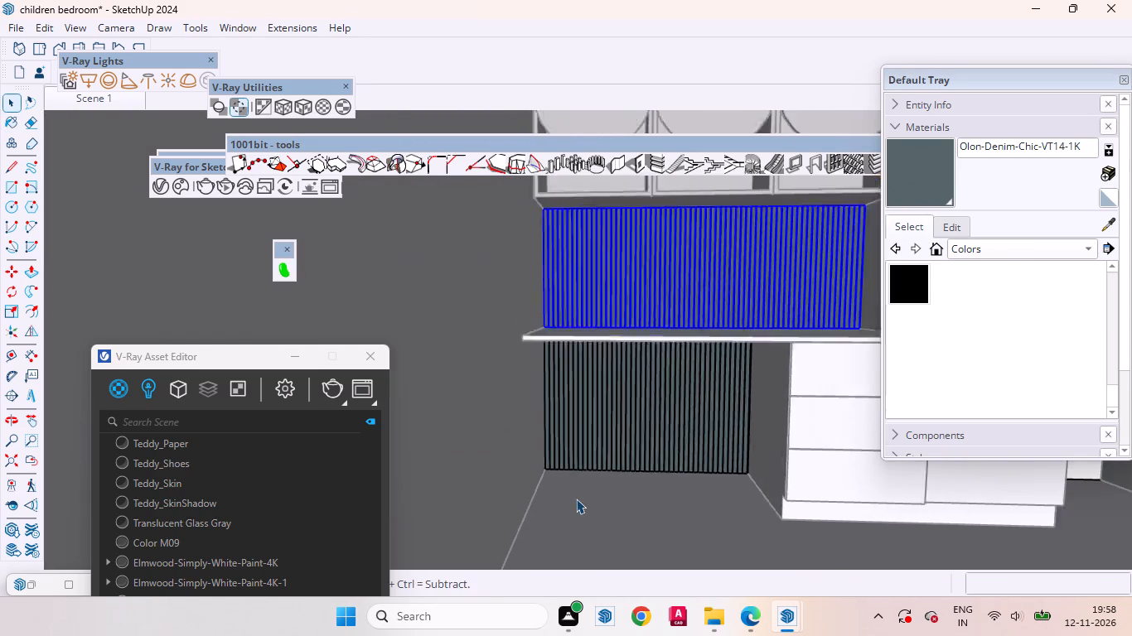
{"action": "scroll", "coordinate": [576, 499], "scroll_direction": "down", "scroll_amount": 9}
{"action": "left_click", "coordinate": [651, 200]}
Open the upper cabinet and paint the backs, bottoms and front edges of its first two open compartments in Olon-Denim-Chic-VT14-1K.
{"action": "scroll", "coordinate": [602, 387], "scroll_direction": "up", "scroll_amount": 4}
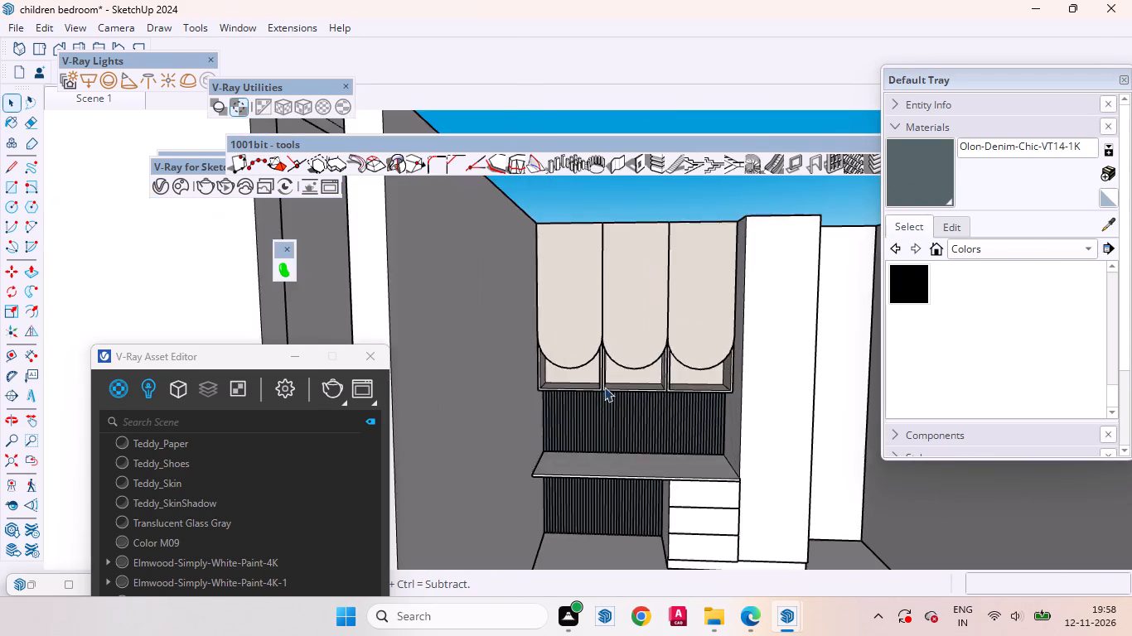
{"action": "scroll", "coordinate": [604, 387], "scroll_direction": "up", "scroll_amount": 12}
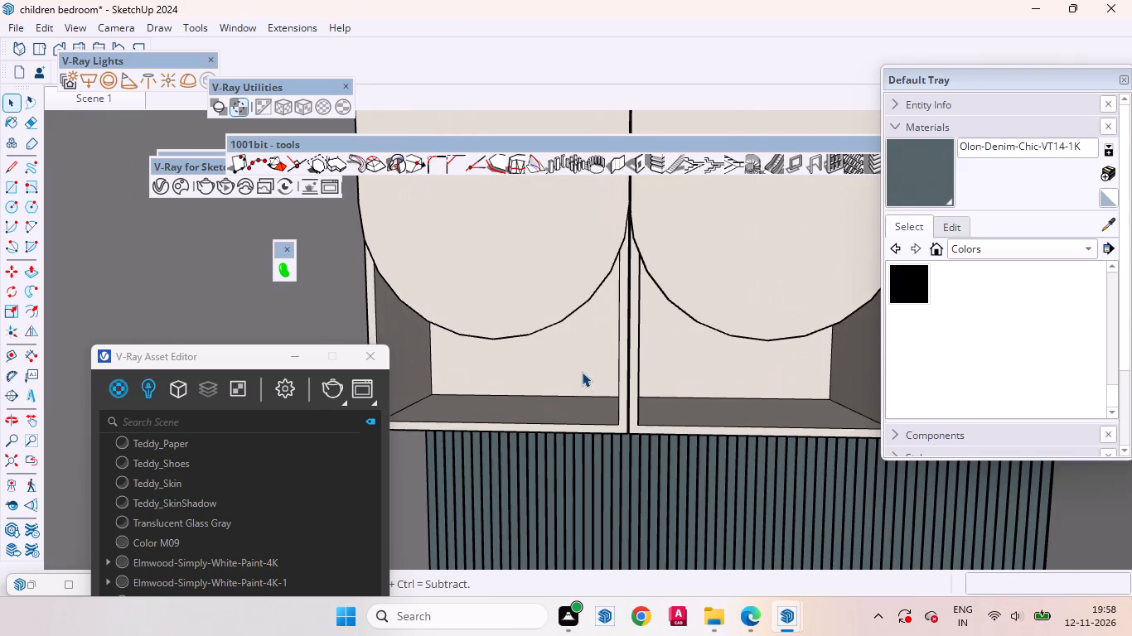
{"action": "double_click", "coordinate": [582, 372]}
{"action": "left_click", "coordinate": [563, 363]}
{"action": "left_click", "coordinate": [908, 184]}
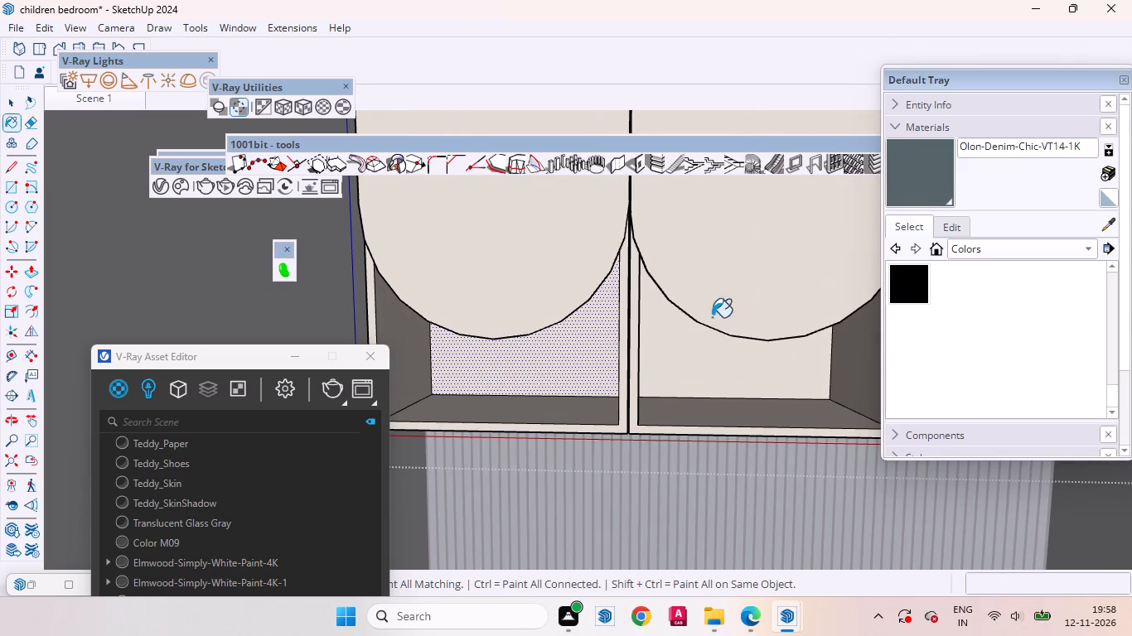
{"action": "left_click", "coordinate": [557, 356]}
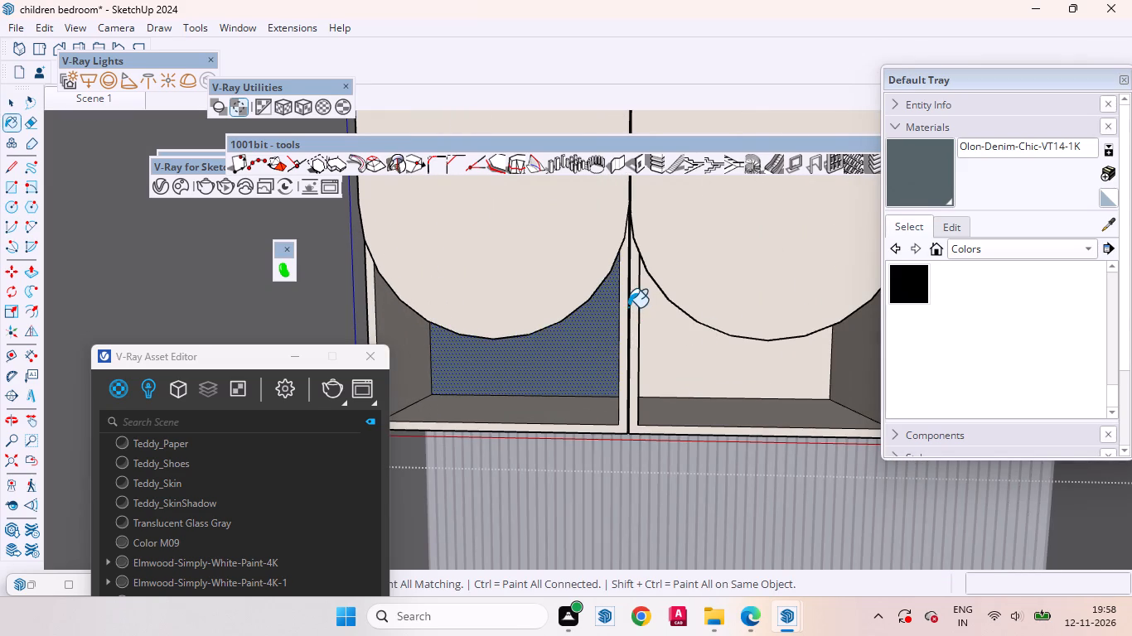
{"action": "left_click", "coordinate": [625, 303]}
{"action": "left_click", "coordinate": [635, 290]}
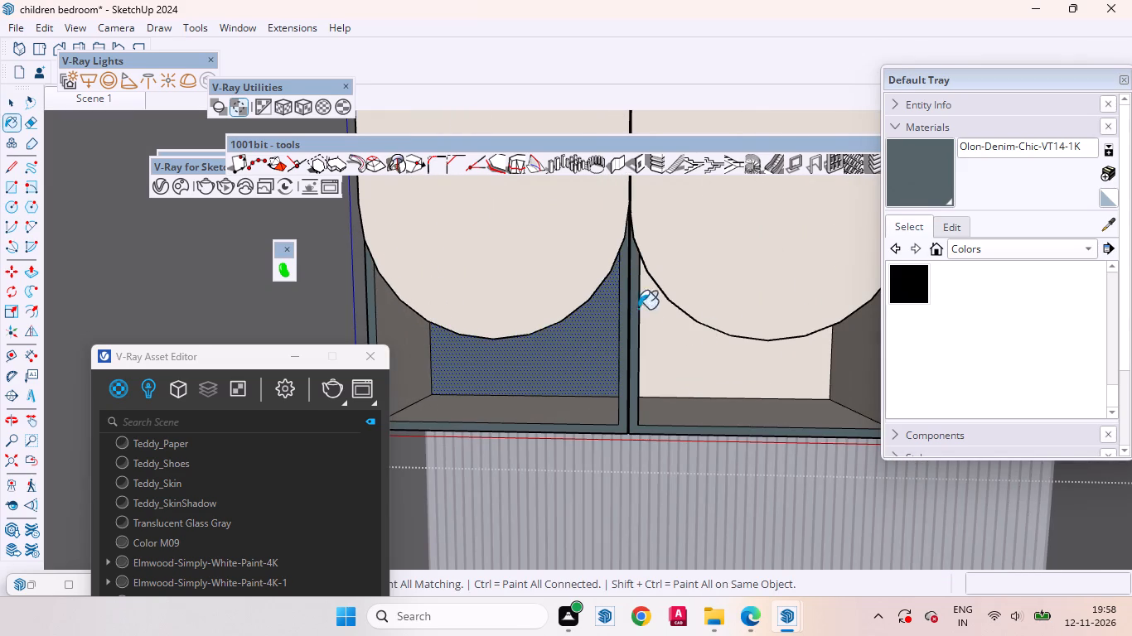
{"action": "left_click", "coordinate": [662, 343]}
{"action": "left_click", "coordinate": [670, 398]}
{"action": "left_click", "coordinate": [542, 404]}
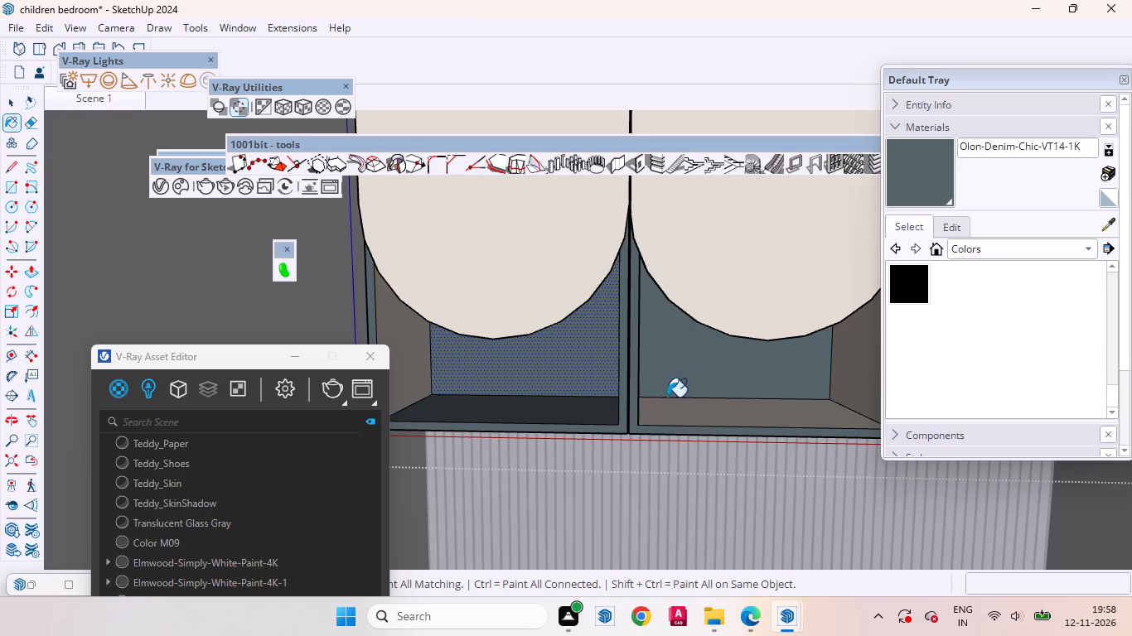
{"action": "left_click", "coordinate": [704, 408]}
Paint both inner sides of the first compartment and the middle compartment's left inner side in Olon-Denim-Chic-VT14-1K.
{"action": "middle_click_drag", "start_coordinate": [701, 386], "coordinate": [557, 373]}
{"action": "left_click", "coordinate": [606, 366]}
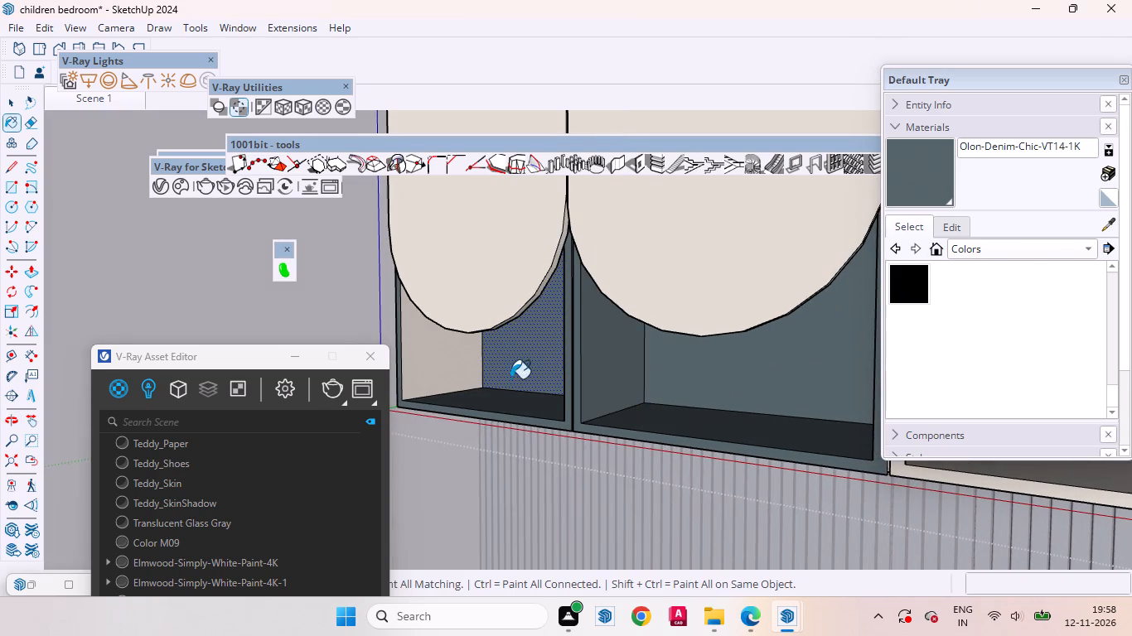
{"action": "left_click", "coordinate": [427, 369]}
{"action": "middle_click_drag", "start_coordinate": [462, 372], "coordinate": [594, 392]}
{"action": "scroll", "coordinate": [781, 397], "scroll_direction": "up", "scroll_amount": 1}
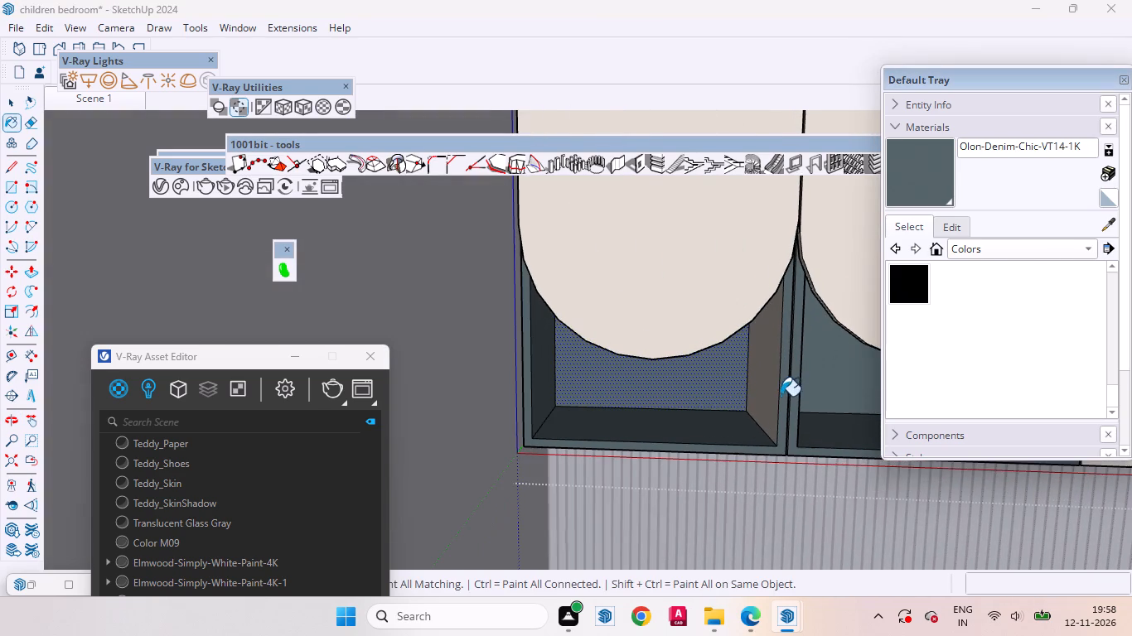
{"action": "left_click", "coordinate": [766, 384]}
Paint the narrow faces in the gap between the first and middle compartments in Olon-Denim-Chic-VT14-1K.
{"action": "scroll", "coordinate": [894, 419], "scroll_direction": "up", "scroll_amount": 14}
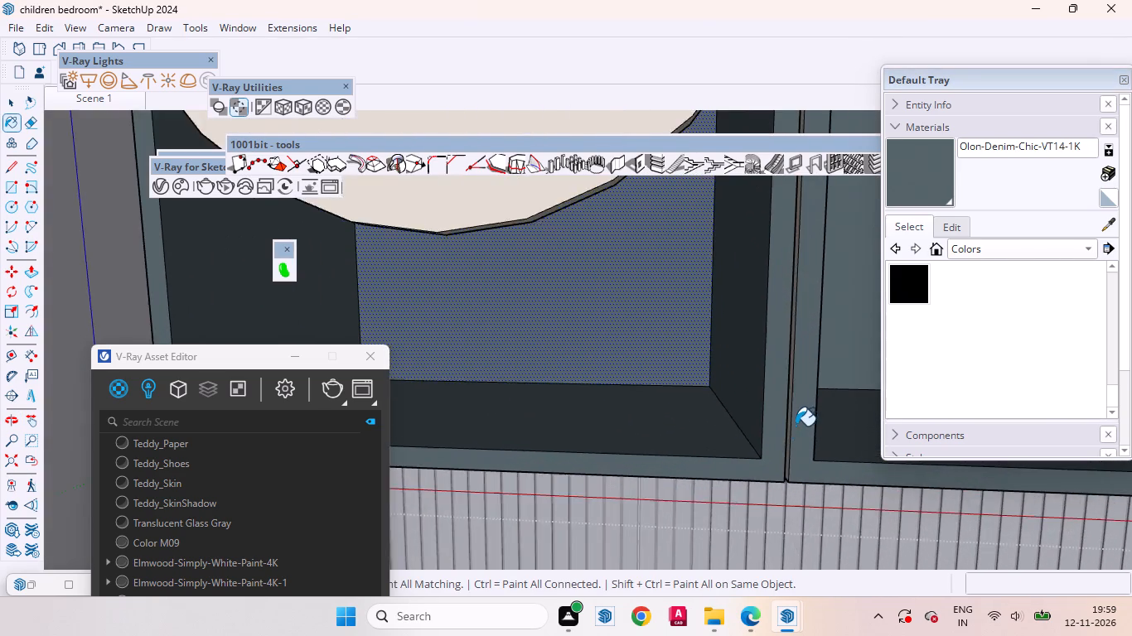
{"action": "scroll", "coordinate": [796, 426], "scroll_direction": "up", "scroll_amount": 13}
{"action": "left_click", "coordinate": [787, 369]}
{"action": "middle_click_drag", "start_coordinate": [780, 388], "coordinate": [687, 402]}
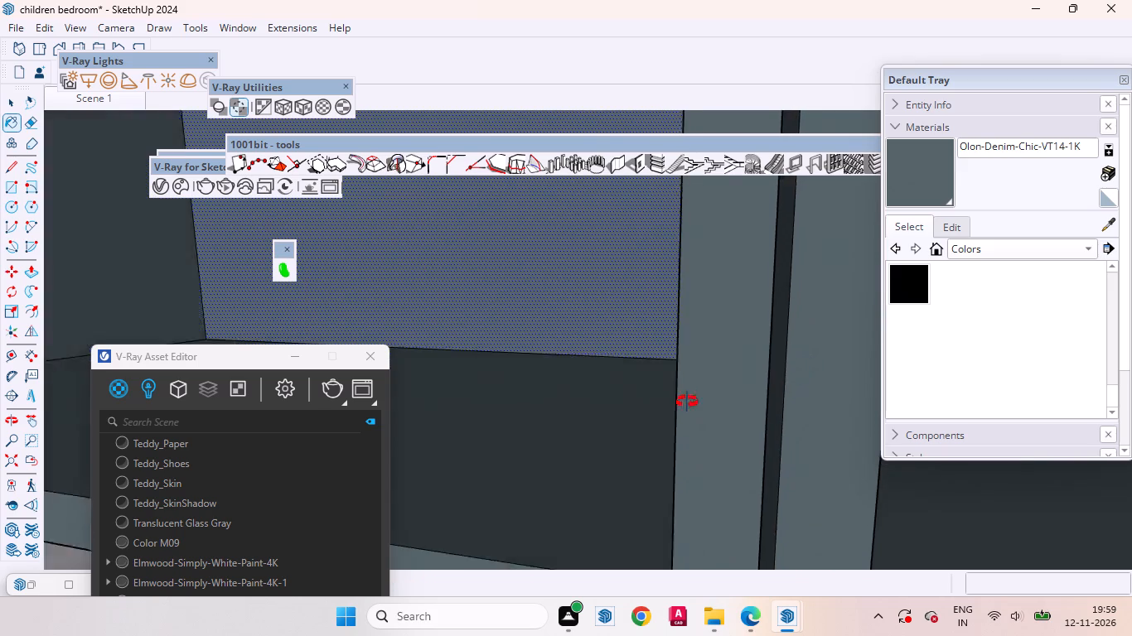
{"action": "middle_click_drag", "start_coordinate": [687, 402], "coordinate": [636, 402]}
{"action": "left_click", "coordinate": [762, 335]}
{"action": "scroll", "coordinate": [766, 405], "scroll_direction": "down", "scroll_amount": 3}
{"action": "scroll", "coordinate": [768, 408], "scroll_direction": "up", "scroll_amount": 1}
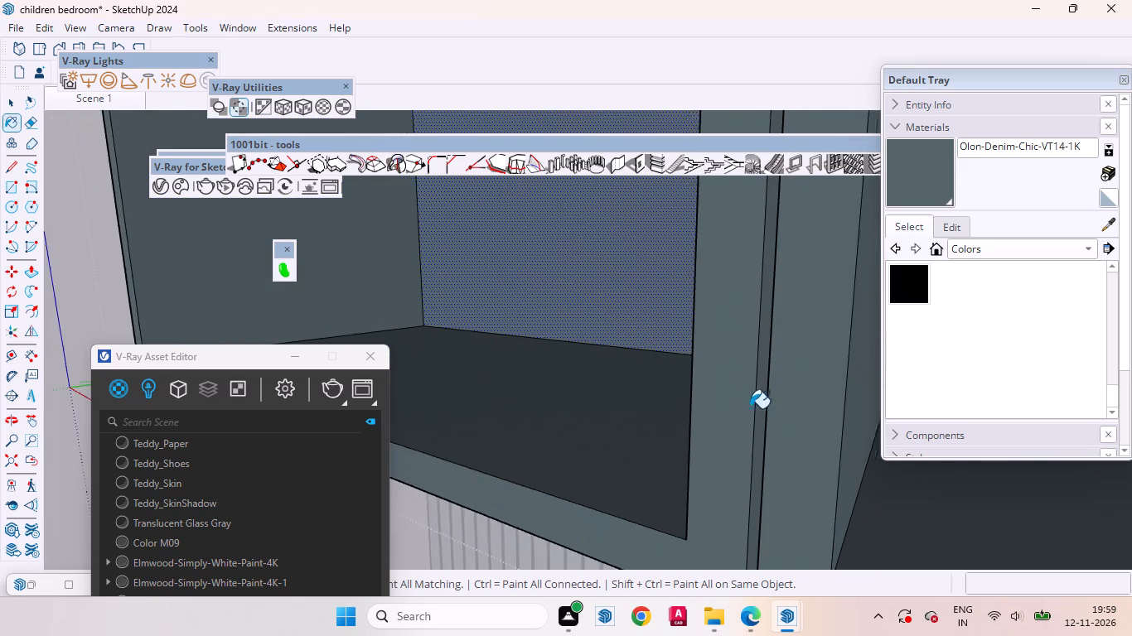
Paint the third compartment's left inner side, back, bottom and front edge in Olon-Denim-Chic-VT14-1K.
{"action": "scroll", "coordinate": [737, 406], "scroll_direction": "down", "scroll_amount": 17}
{"action": "scroll", "coordinate": [709, 433], "scroll_direction": "up", "scroll_amount": 1}
{"action": "scroll", "coordinate": [709, 433], "scroll_direction": "down", "scroll_amount": 3}
{"action": "scroll", "coordinate": [702, 441], "scroll_direction": "up", "scroll_amount": 1}
{"action": "scroll", "coordinate": [702, 441], "scroll_direction": "down", "scroll_amount": 1}
{"action": "scroll", "coordinate": [702, 441], "scroll_direction": "up", "scroll_amount": 1}
{"action": "scroll", "coordinate": [689, 424], "scroll_direction": "down", "scroll_amount": 5}
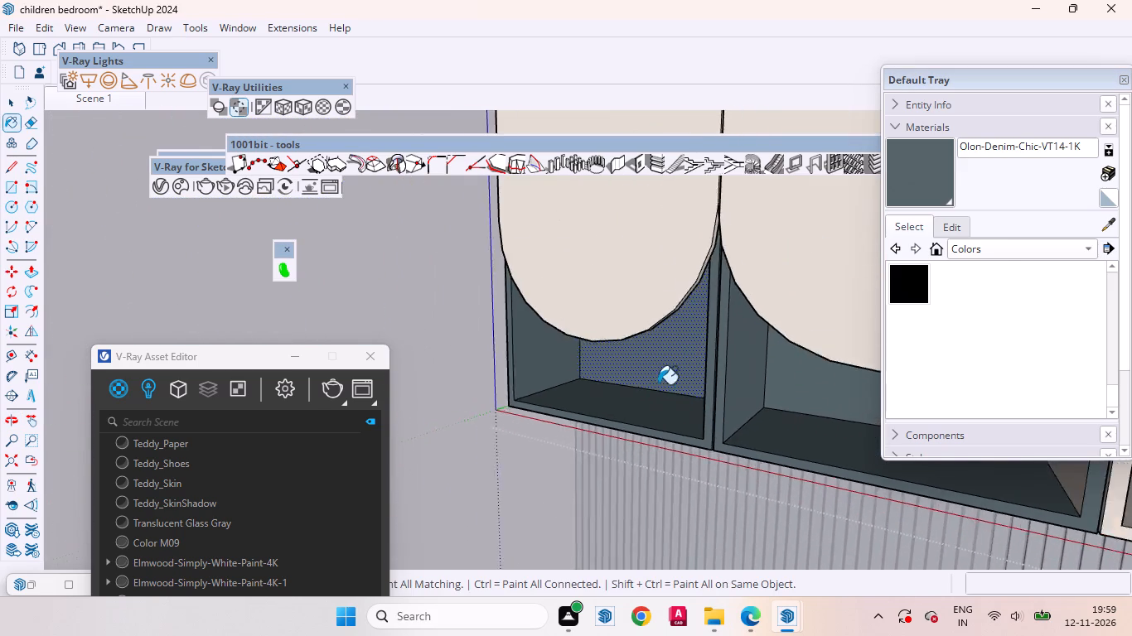
{"action": "scroll", "coordinate": [658, 384], "scroll_direction": "down", "scroll_amount": 10}
{"action": "scroll", "coordinate": [751, 400], "scroll_direction": "up", "scroll_amount": 11}
{"action": "left_click", "coordinate": [765, 404]}
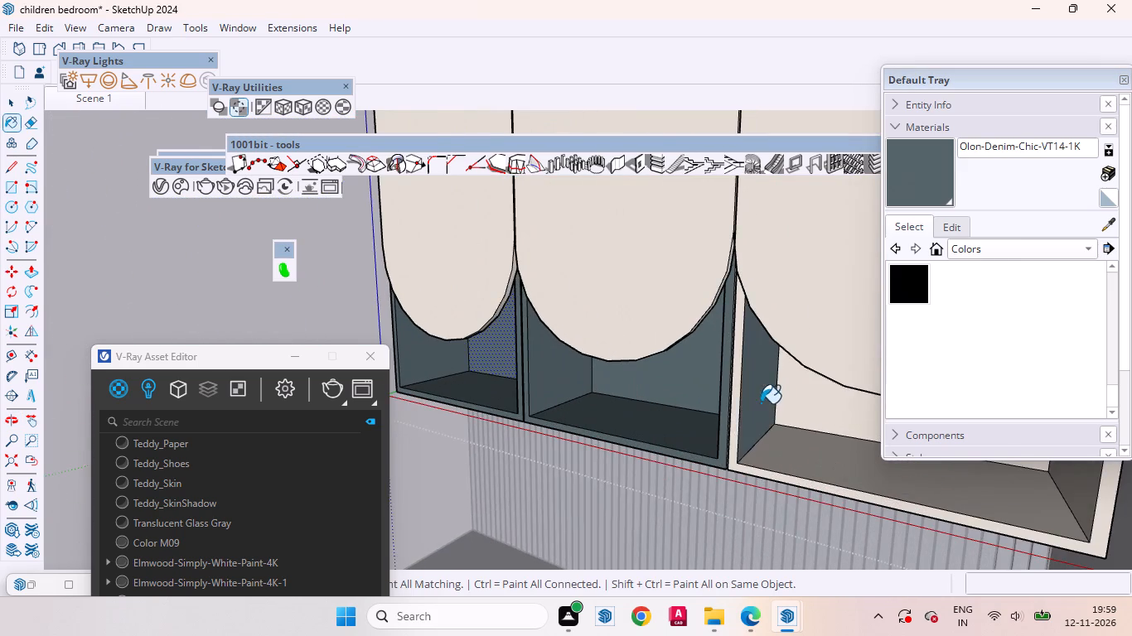
{"action": "scroll", "coordinate": [762, 400], "scroll_direction": "up", "scroll_amount": 3}
{"action": "left_click", "coordinate": [835, 403]}
{"action": "left_click", "coordinate": [796, 466]}
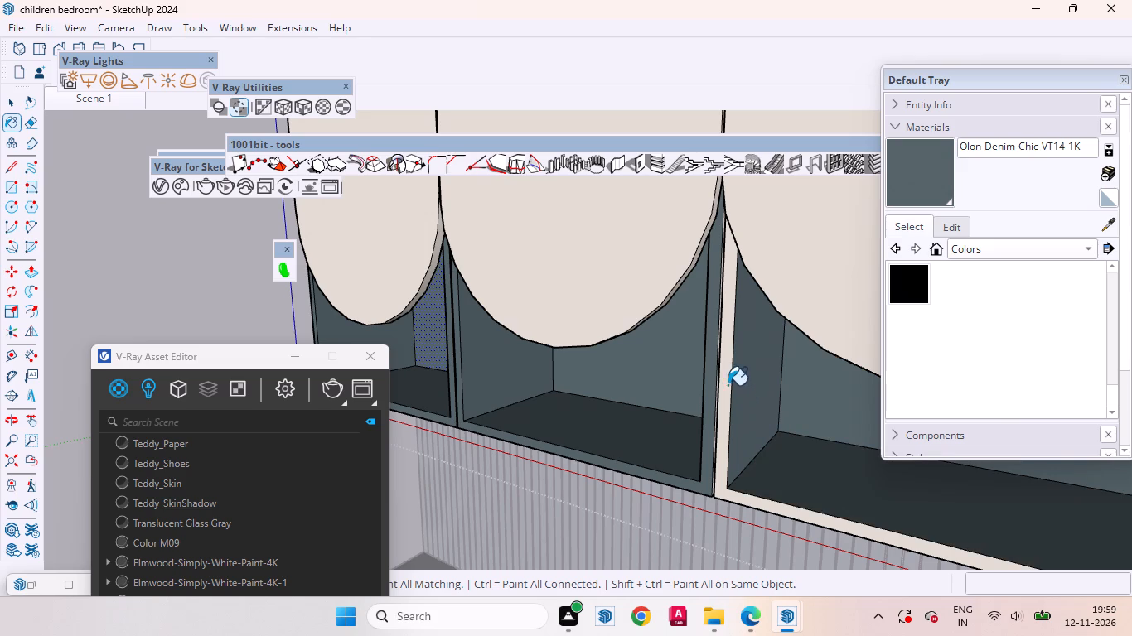
{"action": "left_click", "coordinate": [721, 380]}
Paint the gap faces between the middle and third compartments, plus both compartments' right inner sides, in Olon-Denim-Chic-VT14-1K.
{"action": "scroll", "coordinate": [723, 371], "scroll_direction": "up", "scroll_amount": 17}
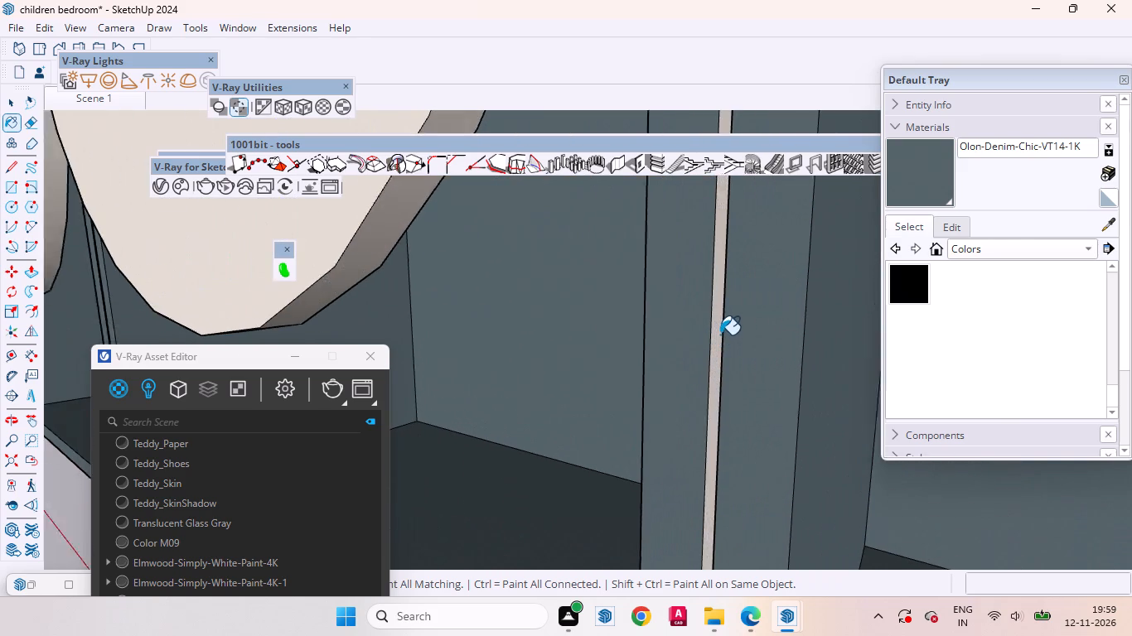
{"action": "scroll", "coordinate": [720, 335], "scroll_direction": "up", "scroll_amount": 1}
{"action": "left_click", "coordinate": [718, 319]}
{"action": "middle_click_drag", "start_coordinate": [722, 343], "coordinate": [917, 367]}
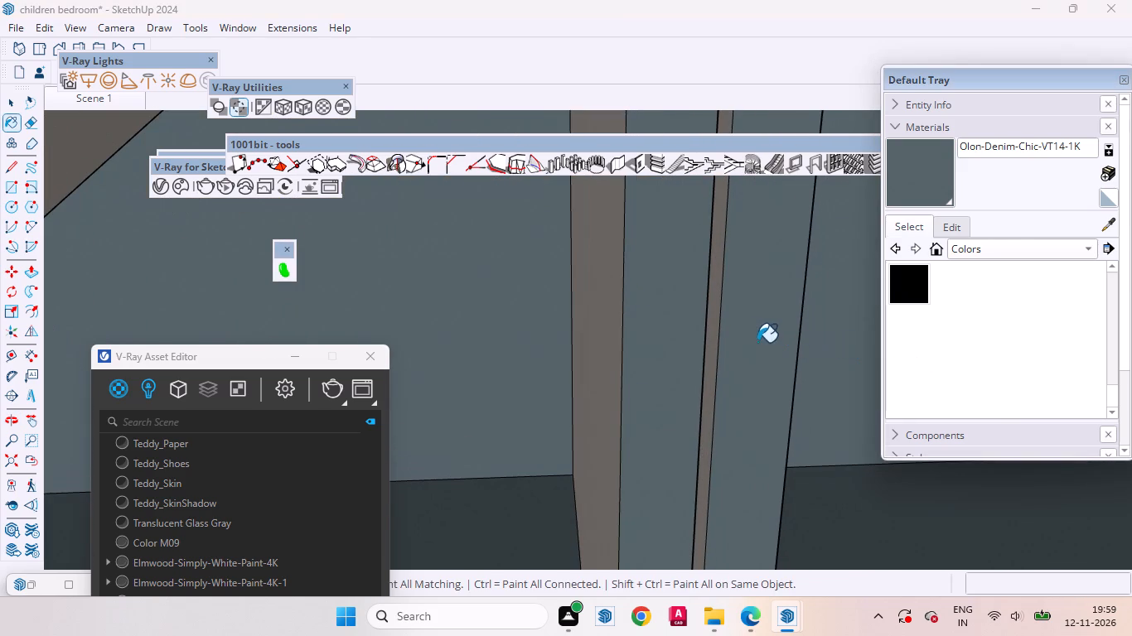
{"action": "left_click", "coordinate": [714, 317]}
{"action": "left_click", "coordinate": [603, 338]}
{"action": "scroll", "coordinate": [585, 398], "scroll_direction": "down", "scroll_amount": 2}
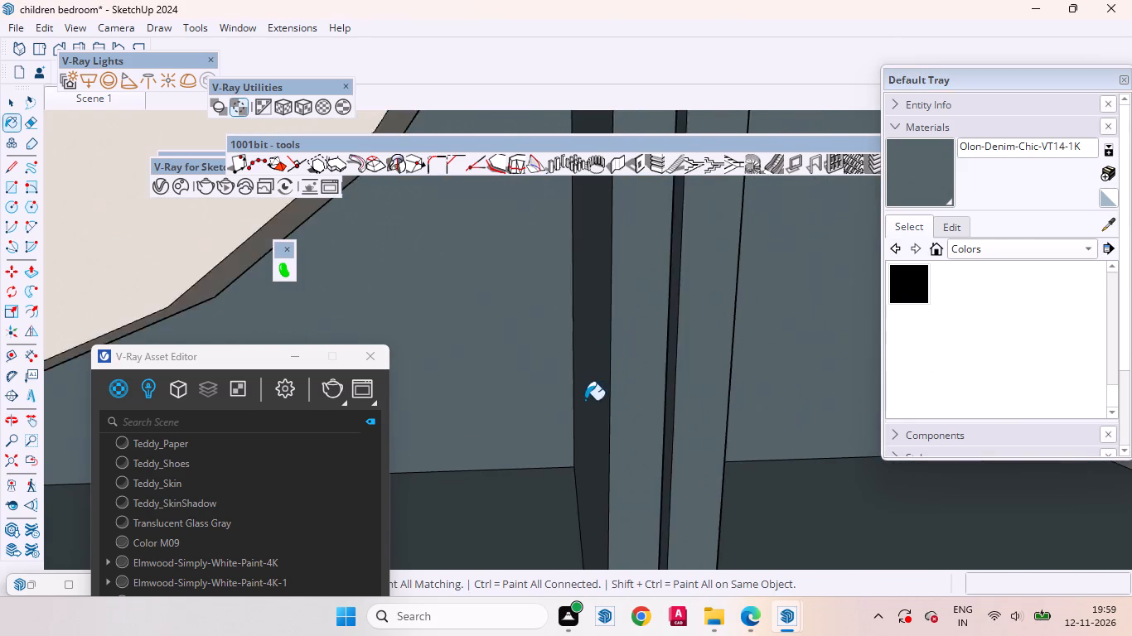
{"action": "scroll", "coordinate": [585, 400], "scroll_direction": "down", "scroll_amount": 8}
{"action": "scroll", "coordinate": [552, 375], "scroll_direction": "up", "scroll_amount": 1}
{"action": "scroll", "coordinate": [552, 375], "scroll_direction": "down", "scroll_amount": 7}
{"action": "left_click", "coordinate": [751, 368]}
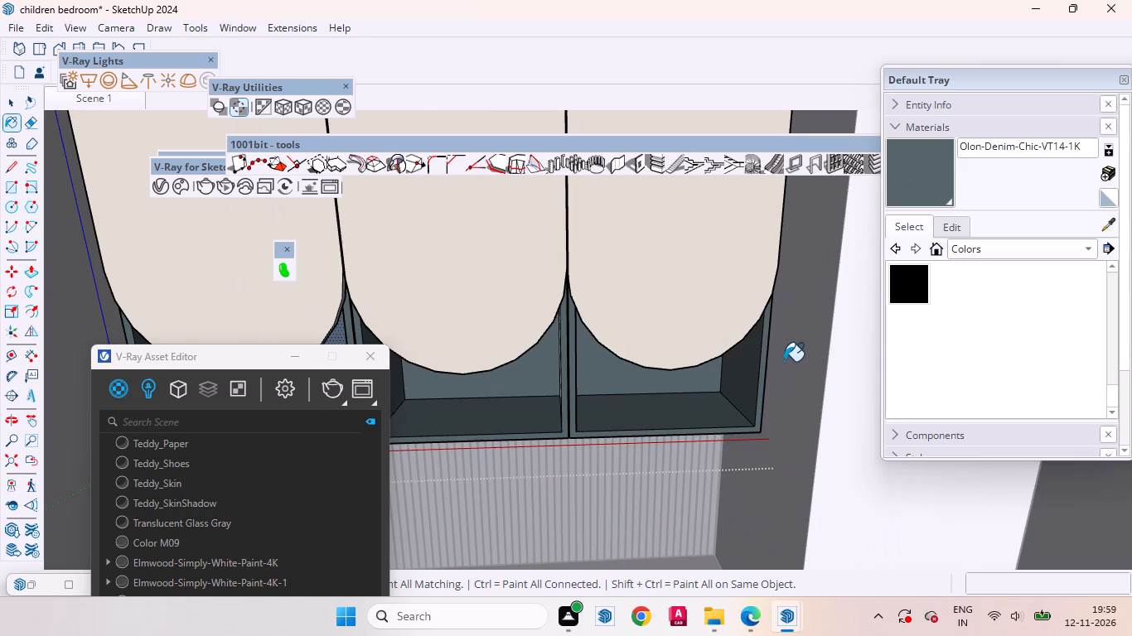
Paint the narrow strip along the third compartment's outer side in Olon-Denim-Chic-VT14-1K, and leave the upper cabinet group.
{"action": "scroll", "coordinate": [788, 359], "scroll_direction": "up", "scroll_amount": 16}
{"action": "middle_click_drag", "start_coordinate": [770, 385], "coordinate": [684, 389]}
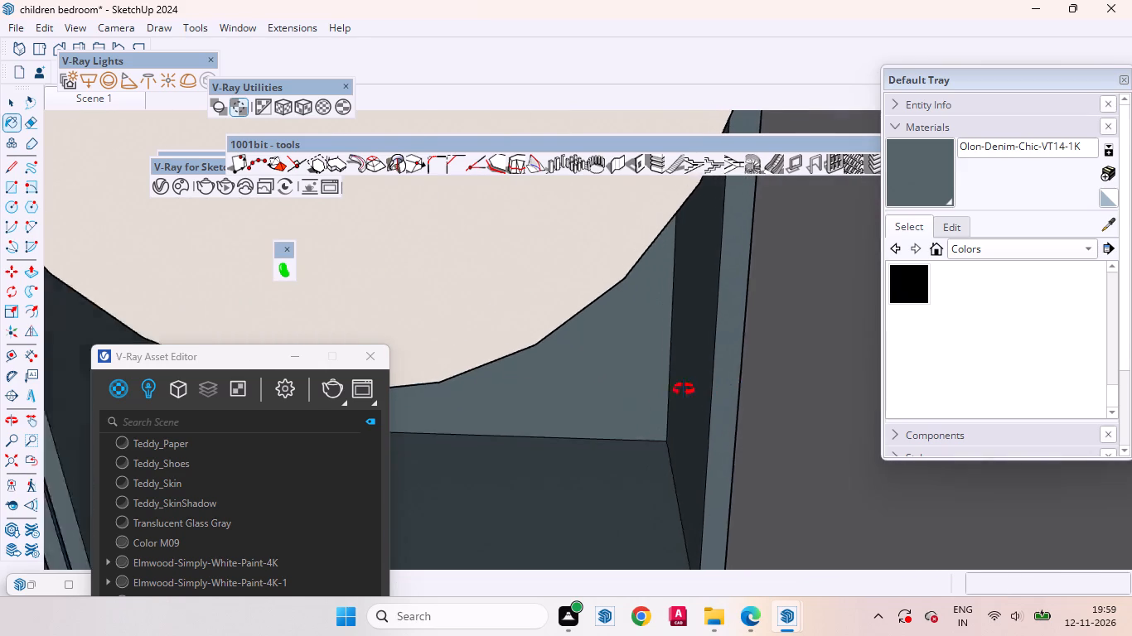
{"action": "middle_click_drag", "start_coordinate": [684, 389], "coordinate": [659, 369]}
{"action": "scroll", "coordinate": [802, 340], "scroll_direction": "up", "scroll_amount": 14}
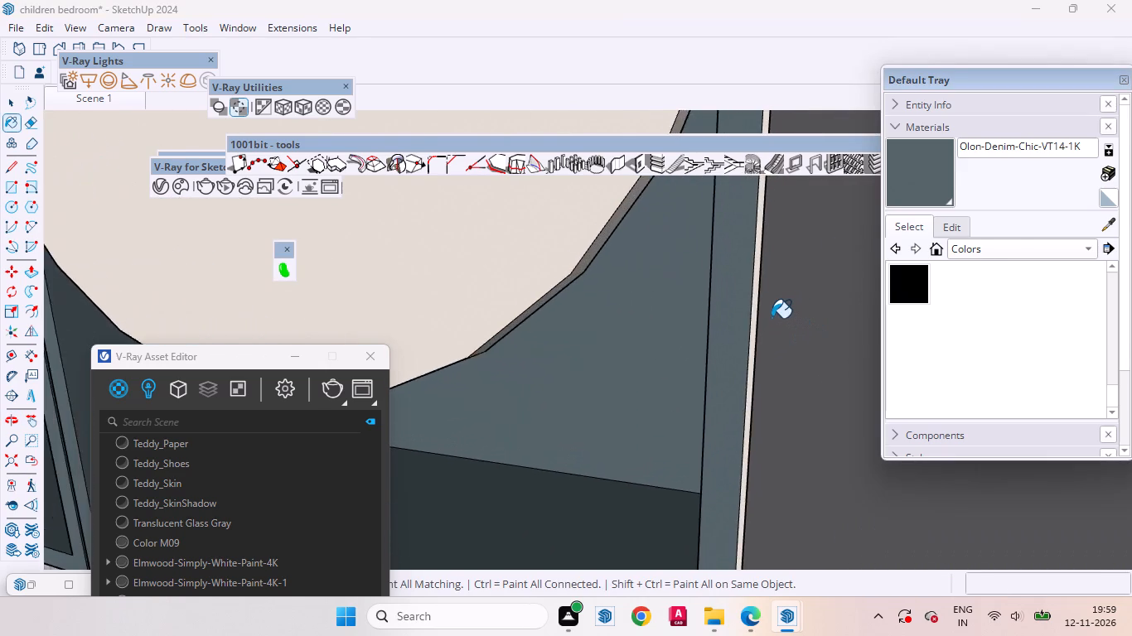
{"action": "scroll", "coordinate": [772, 318], "scroll_direction": "up", "scroll_amount": 13}
{"action": "middle_click", "coordinate": [776, 300]}
{"action": "scroll", "coordinate": [763, 285], "scroll_direction": "up", "scroll_amount": 3}
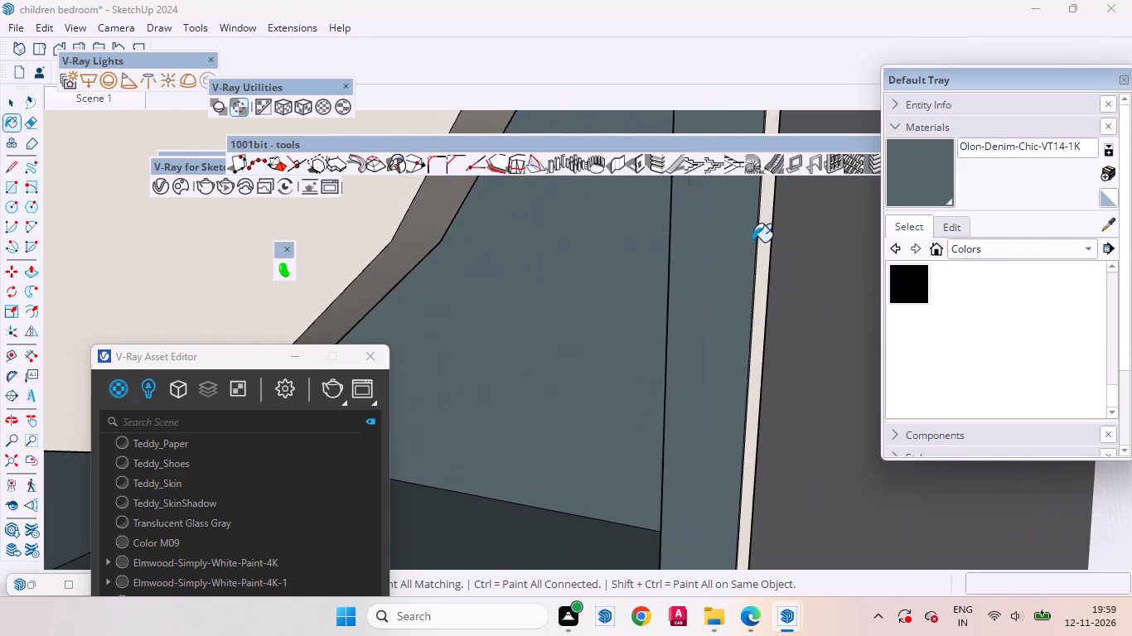
{"action": "scroll", "coordinate": [752, 242], "scroll_direction": "up", "scroll_amount": 17}
{"action": "left_click", "coordinate": [723, 264]}
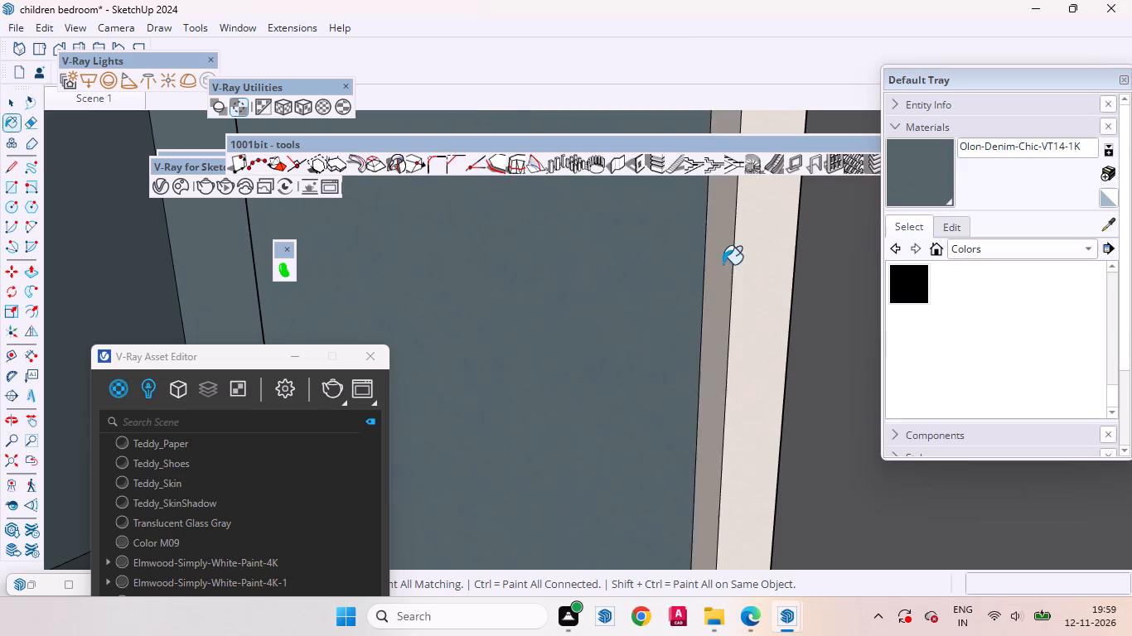
{"action": "key", "text": "space"}
{"action": "scroll", "coordinate": [748, 351], "scroll_direction": "down", "scroll_amount": 11}
{"action": "scroll", "coordinate": [783, 360], "scroll_direction": "up", "scroll_amount": 1}
{"action": "scroll", "coordinate": [793, 360], "scroll_direction": "down", "scroll_amount": 9}
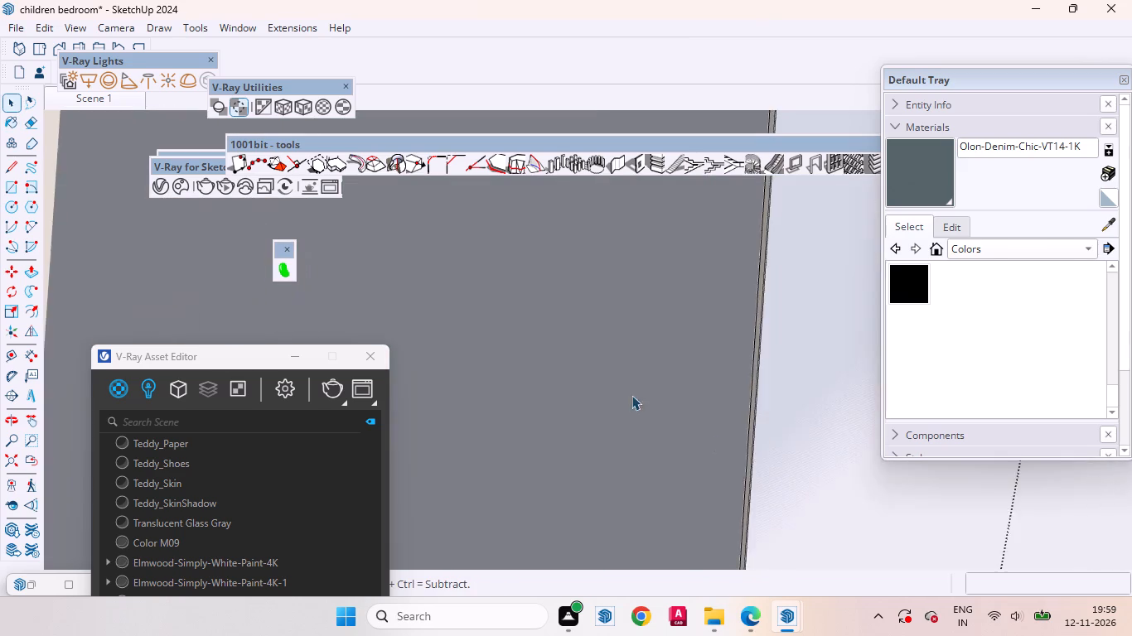
{"action": "scroll", "coordinate": [631, 395], "scroll_direction": "down", "scroll_amount": 14}
{"action": "scroll", "coordinate": [805, 419], "scroll_direction": "up", "scroll_amount": 1}
{"action": "scroll", "coordinate": [852, 419], "scroll_direction": "down", "scroll_amount": 15}
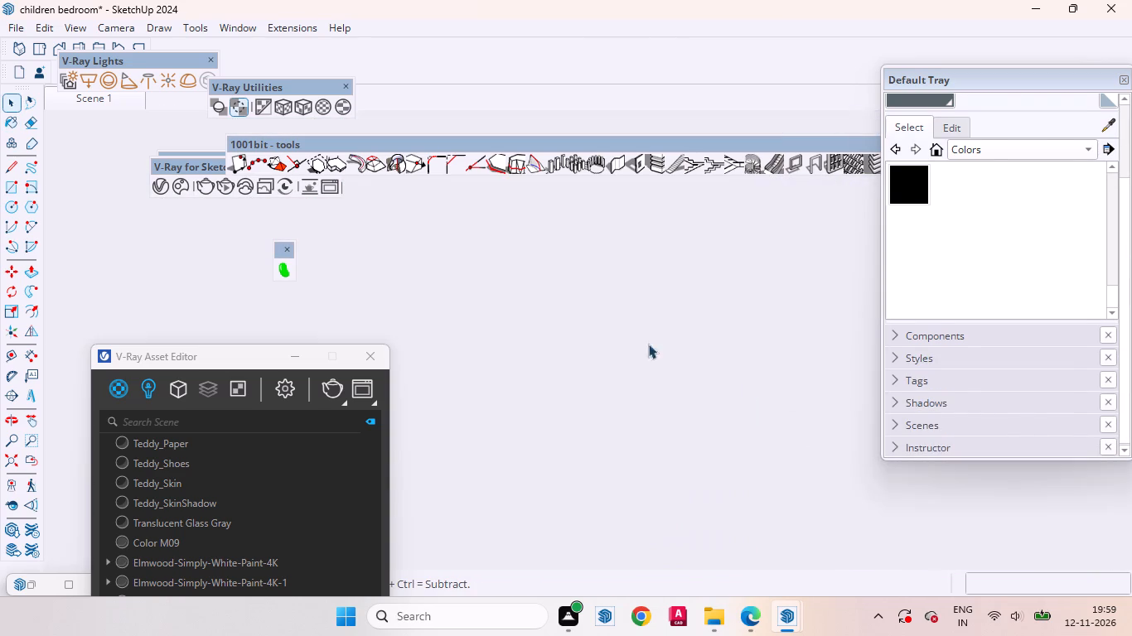
{"action": "scroll", "coordinate": [648, 344], "scroll_direction": "down", "scroll_amount": 20}
{"action": "scroll", "coordinate": [648, 344], "scroll_direction": "down", "scroll_amount": 9}
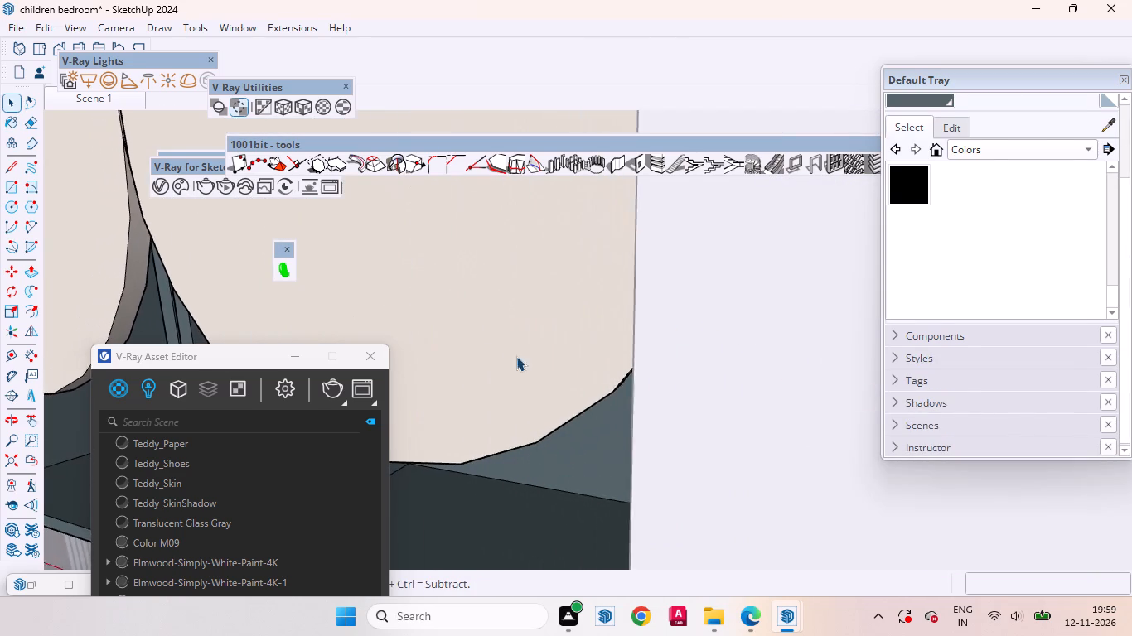
{"action": "scroll", "coordinate": [516, 356], "scroll_direction": "down", "scroll_amount": 3}
{"action": "scroll", "coordinate": [664, 402], "scroll_direction": "up", "scroll_amount": 1}
{"action": "scroll", "coordinate": [734, 404], "scroll_direction": "down", "scroll_amount": 20}
{"action": "scroll", "coordinate": [734, 404], "scroll_direction": "down", "scroll_amount": 4}
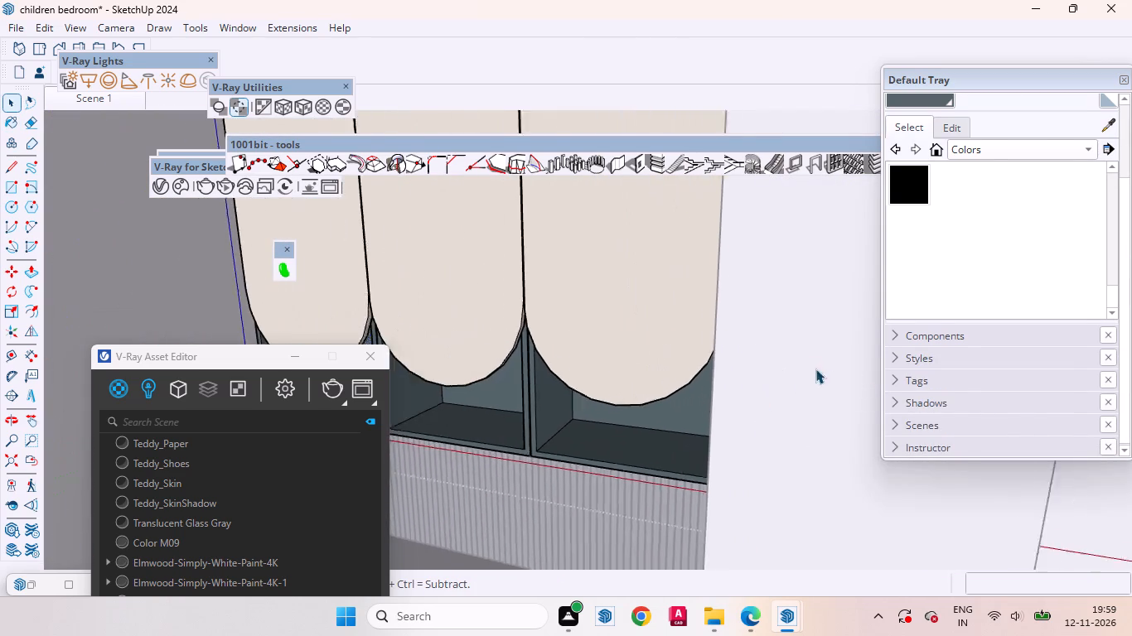
{"action": "scroll", "coordinate": [815, 369], "scroll_direction": "down", "scroll_amount": 20}
{"action": "scroll", "coordinate": [815, 369], "scroll_direction": "down", "scroll_amount": 4}
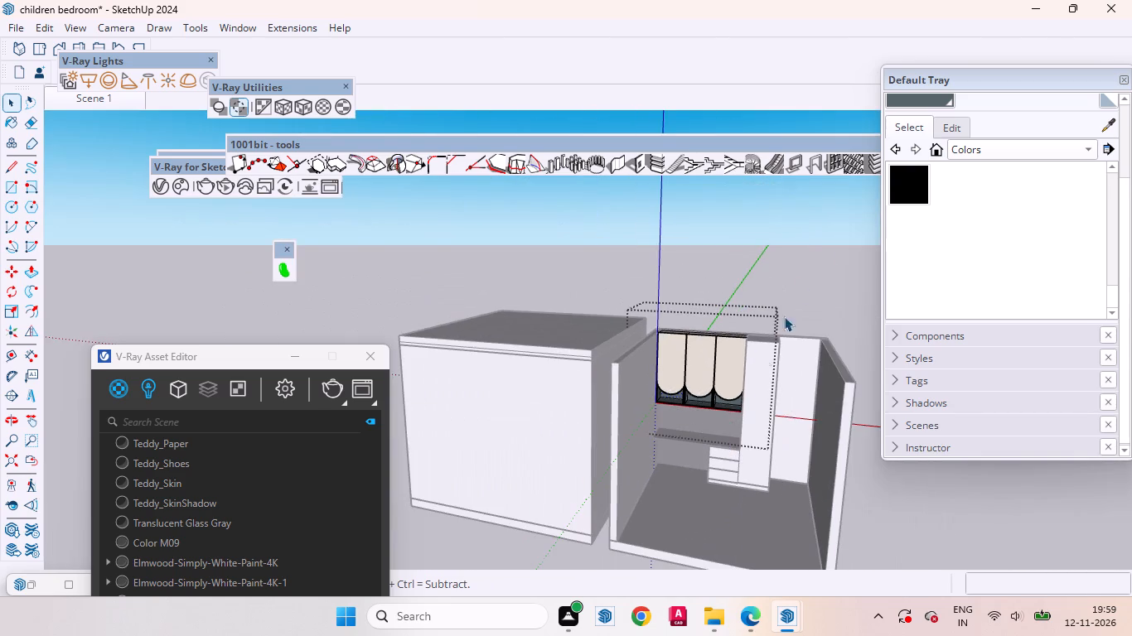
{"action": "left_click", "coordinate": [823, 242]}
{"action": "left_click", "coordinate": [828, 250]}
Sample Olon-Fresh-Linen-VT10-1K from the upper cabinet doors and paint the desk, drawer unit and tall cabinet with it.
{"action": "scroll", "coordinate": [678, 406], "scroll_direction": "up", "scroll_amount": 15}
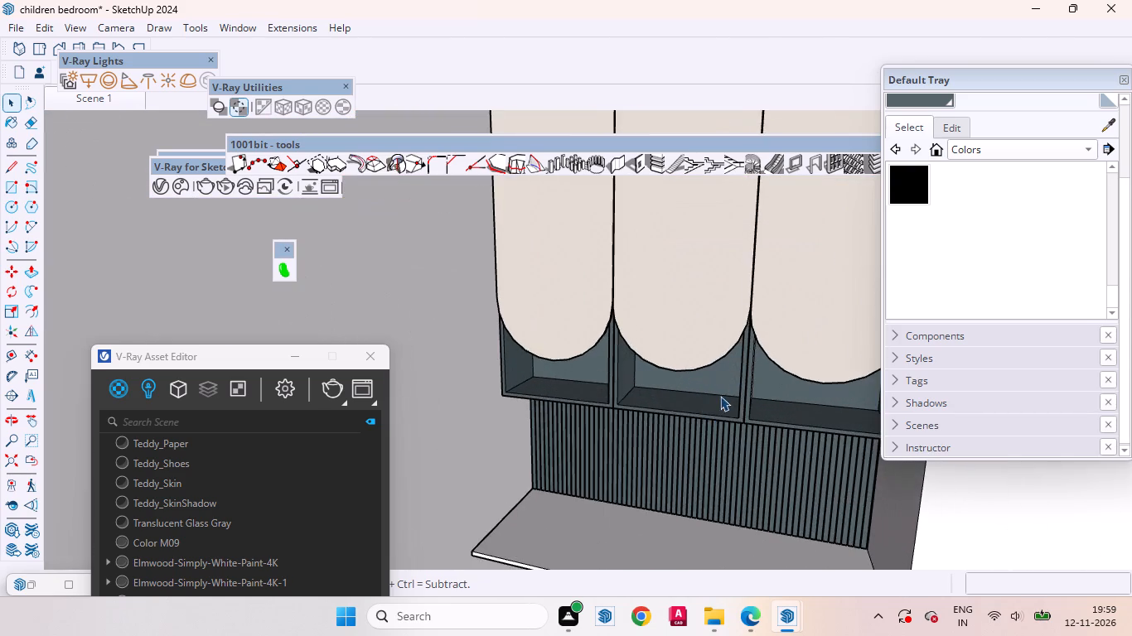
{"action": "middle_click_drag", "start_coordinate": [666, 413], "coordinate": [675, 373]}
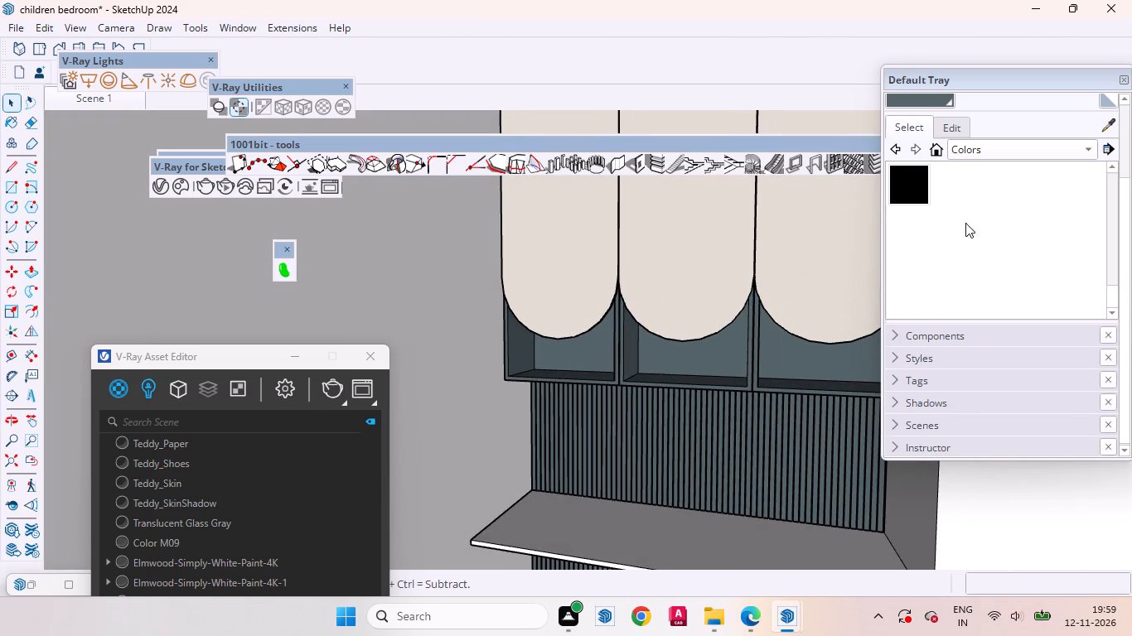
{"action": "left_click", "coordinate": [1110, 120]}
{"action": "left_click", "coordinate": [772, 265]}
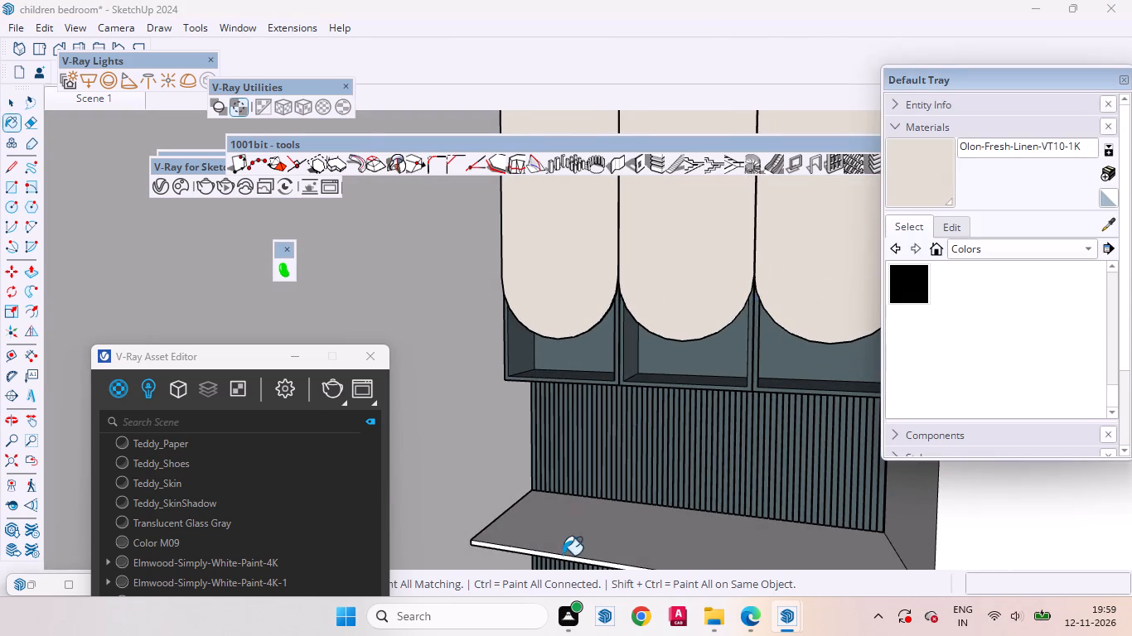
{"action": "scroll", "coordinate": [587, 508], "scroll_direction": "down", "scroll_amount": 8}
{"action": "scroll", "coordinate": [618, 521], "scroll_direction": "up", "scroll_amount": 7}
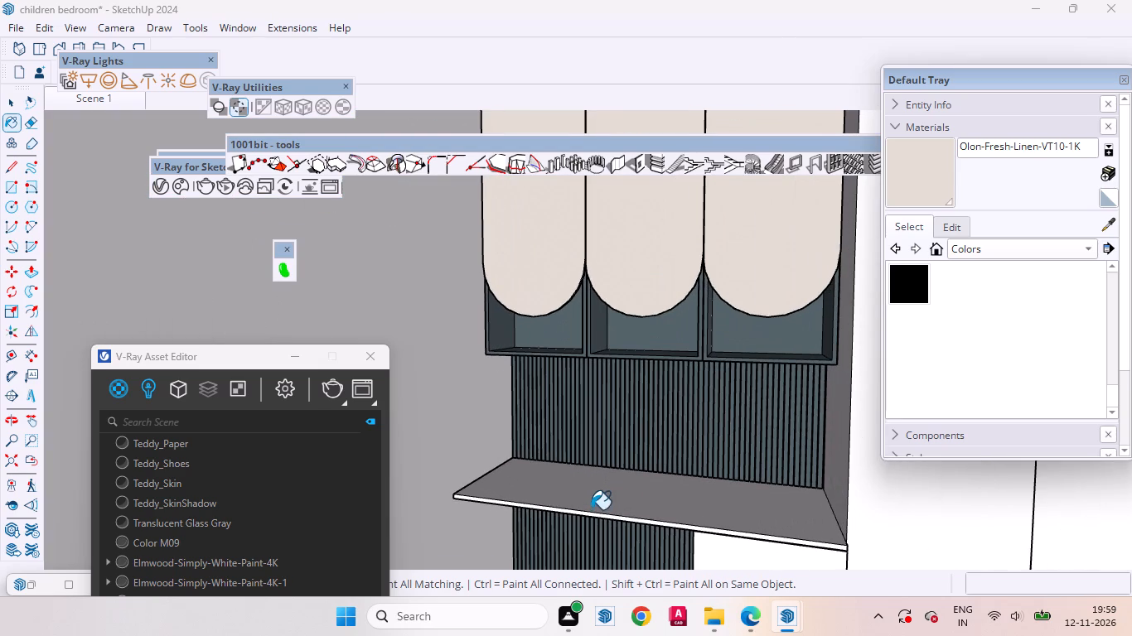
{"action": "left_click", "coordinate": [605, 507]}
{"action": "scroll", "coordinate": [549, 491], "scroll_direction": "down", "scroll_amount": 13}
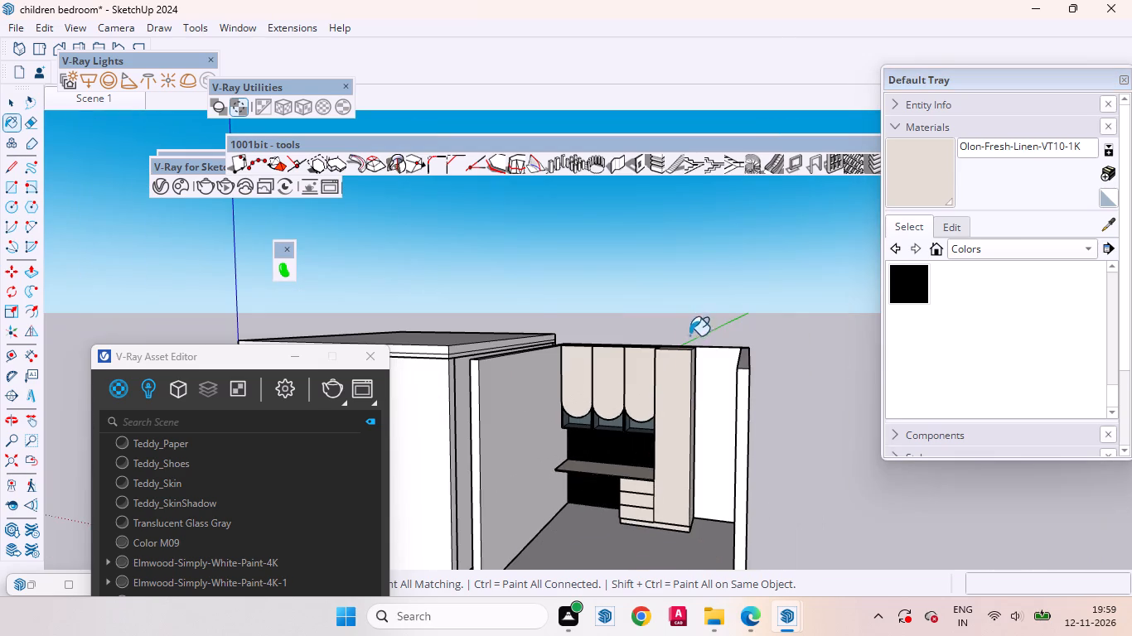
Sample Olon-Denim-Chic-VT14-1K from the frame of the upper cabinet's open compartments.
{"action": "key", "text": "space"}
{"action": "left_click", "coordinate": [757, 327]}
{"action": "scroll", "coordinate": [573, 459], "scroll_direction": "up", "scroll_amount": 11}
{"action": "middle_click_drag", "start_coordinate": [611, 437], "coordinate": [608, 429]}
{"action": "scroll", "coordinate": [608, 429], "scroll_direction": "up", "scroll_amount": 1}
{"action": "middle_click_drag", "start_coordinate": [608, 429], "coordinate": [628, 324]}
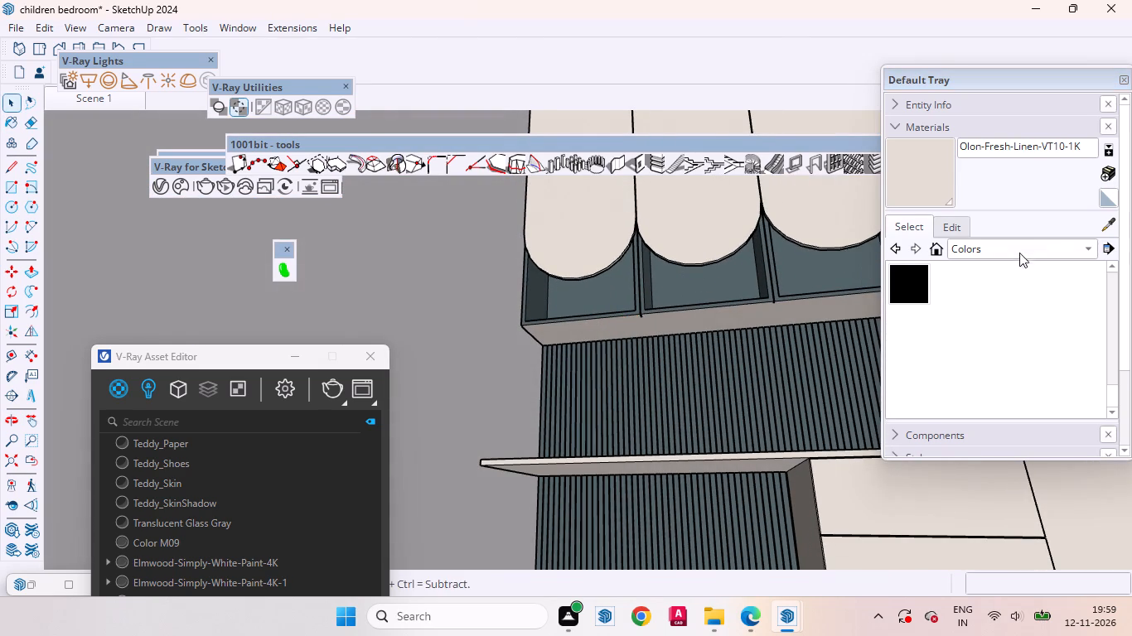
{"action": "left_click", "coordinate": [1112, 219]}
{"action": "scroll", "coordinate": [686, 317], "scroll_direction": "up", "scroll_amount": 12}
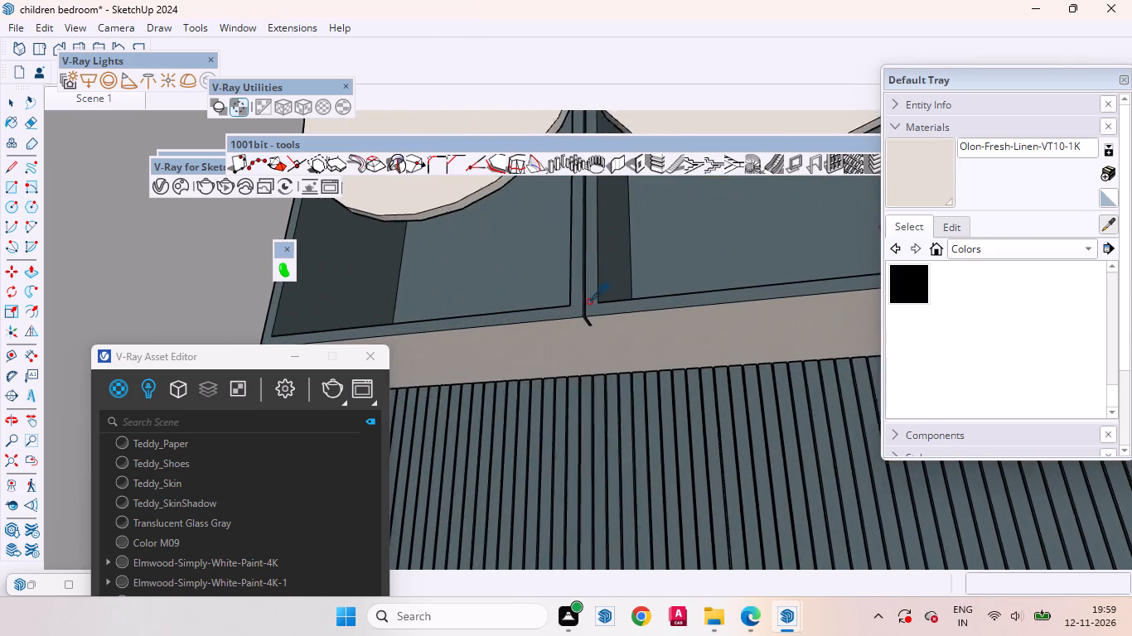
{"action": "scroll", "coordinate": [588, 301], "scroll_direction": "up", "scroll_amount": 2}
{"action": "left_click", "coordinate": [590, 281]}
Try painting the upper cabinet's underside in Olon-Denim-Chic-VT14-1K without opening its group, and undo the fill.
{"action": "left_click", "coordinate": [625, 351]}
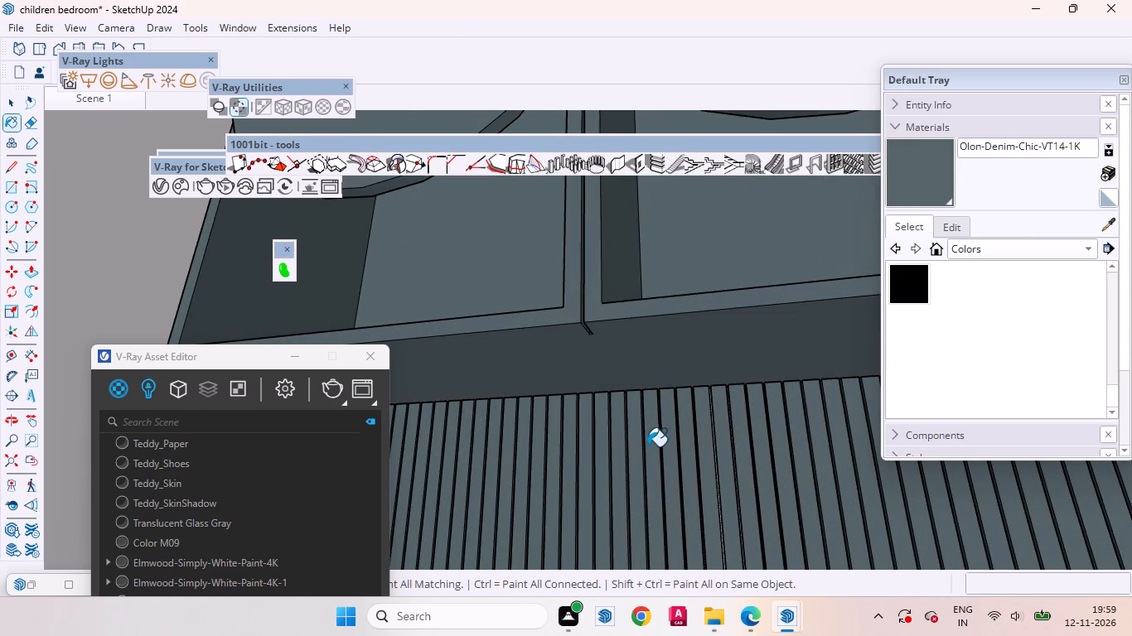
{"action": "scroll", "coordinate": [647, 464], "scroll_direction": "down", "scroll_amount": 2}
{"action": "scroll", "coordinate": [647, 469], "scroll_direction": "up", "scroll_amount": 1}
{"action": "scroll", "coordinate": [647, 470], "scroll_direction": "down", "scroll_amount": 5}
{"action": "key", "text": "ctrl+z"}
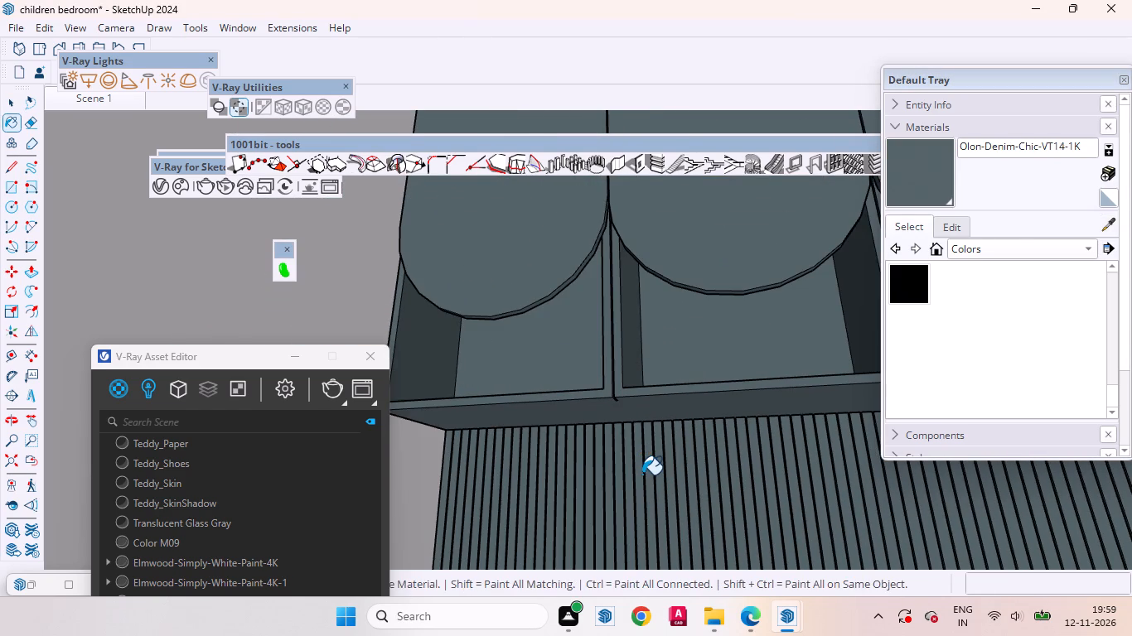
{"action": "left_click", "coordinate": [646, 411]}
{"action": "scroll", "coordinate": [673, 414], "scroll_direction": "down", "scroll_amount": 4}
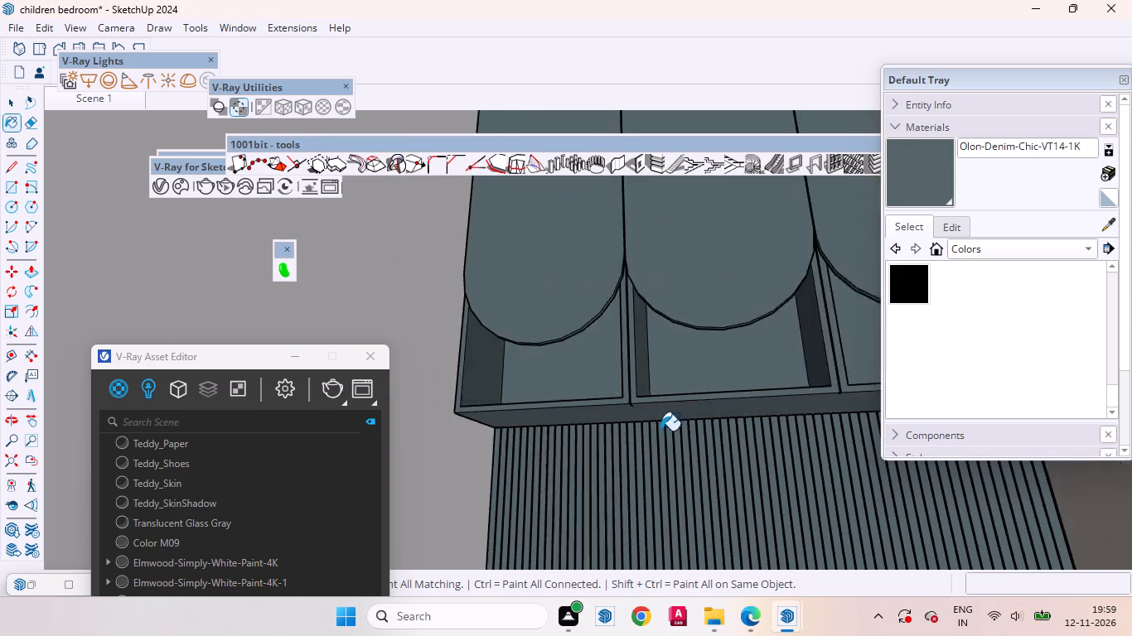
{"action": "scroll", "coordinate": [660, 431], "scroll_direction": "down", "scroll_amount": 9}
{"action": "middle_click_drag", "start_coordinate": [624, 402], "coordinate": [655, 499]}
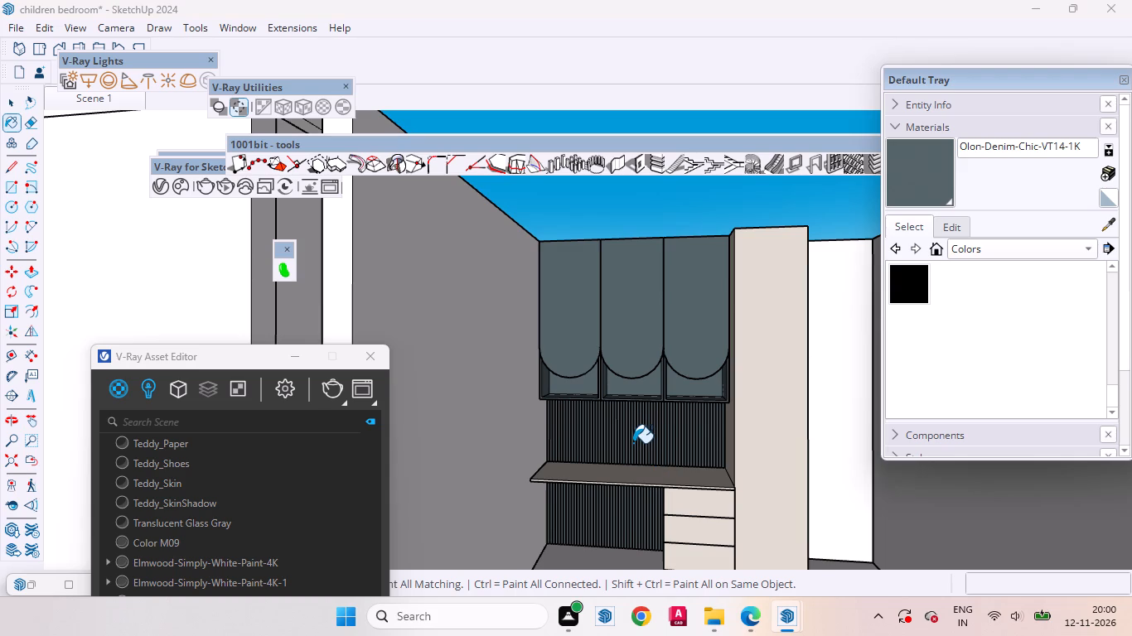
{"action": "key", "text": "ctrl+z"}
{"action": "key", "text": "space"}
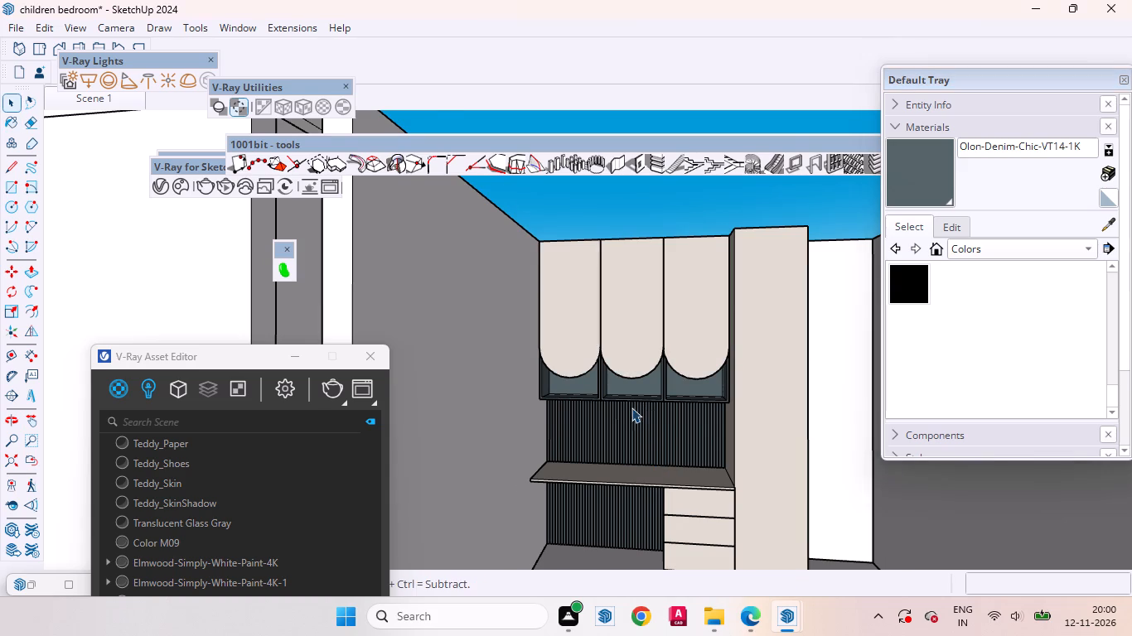
Open the upper cabinet group, paint only its bottom underside face in Olon-Denim-Chic-VT14-1K, and leave the group.
{"action": "scroll", "coordinate": [631, 407], "scroll_direction": "up", "scroll_amount": 8}
{"action": "middle_click_drag", "start_coordinate": [695, 412], "coordinate": [697, 332]}
{"action": "scroll", "coordinate": [687, 354], "scroll_direction": "up", "scroll_amount": 4}
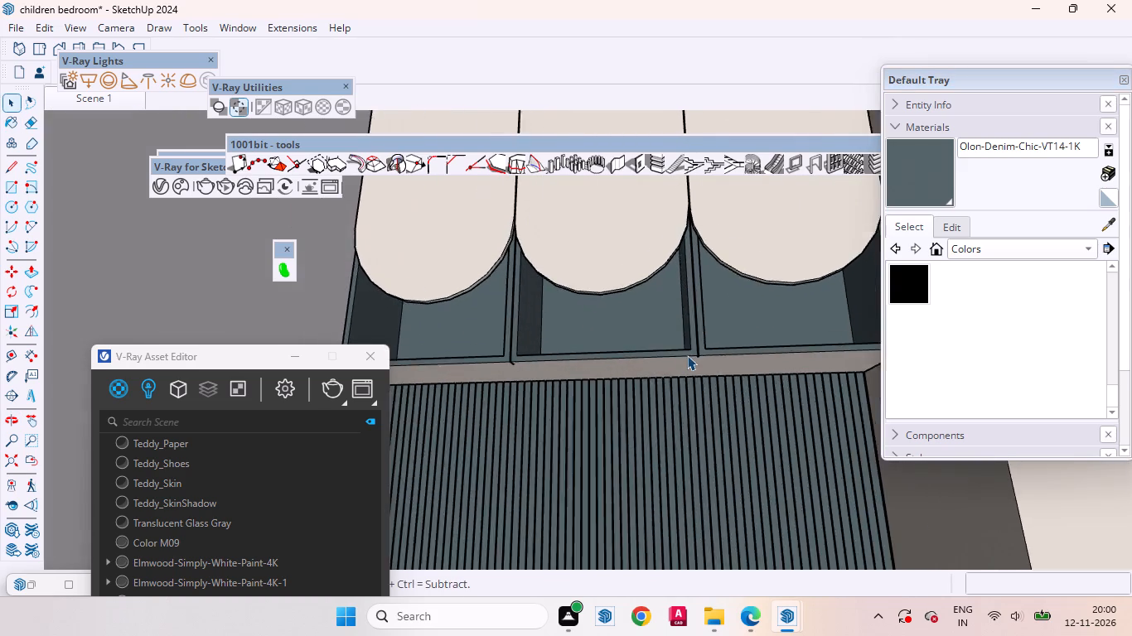
{"action": "scroll", "coordinate": [669, 385], "scroll_direction": "up", "scroll_amount": 3}
{"action": "double_click", "coordinate": [666, 367]}
{"action": "left_click", "coordinate": [672, 362]}
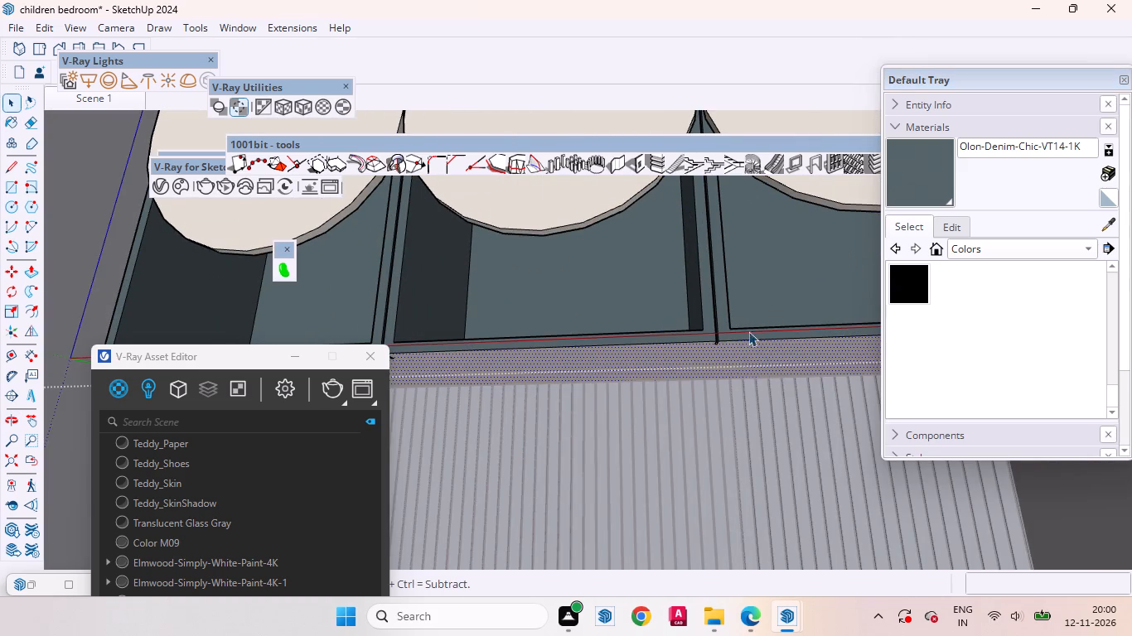
{"action": "left_click", "coordinate": [929, 155]}
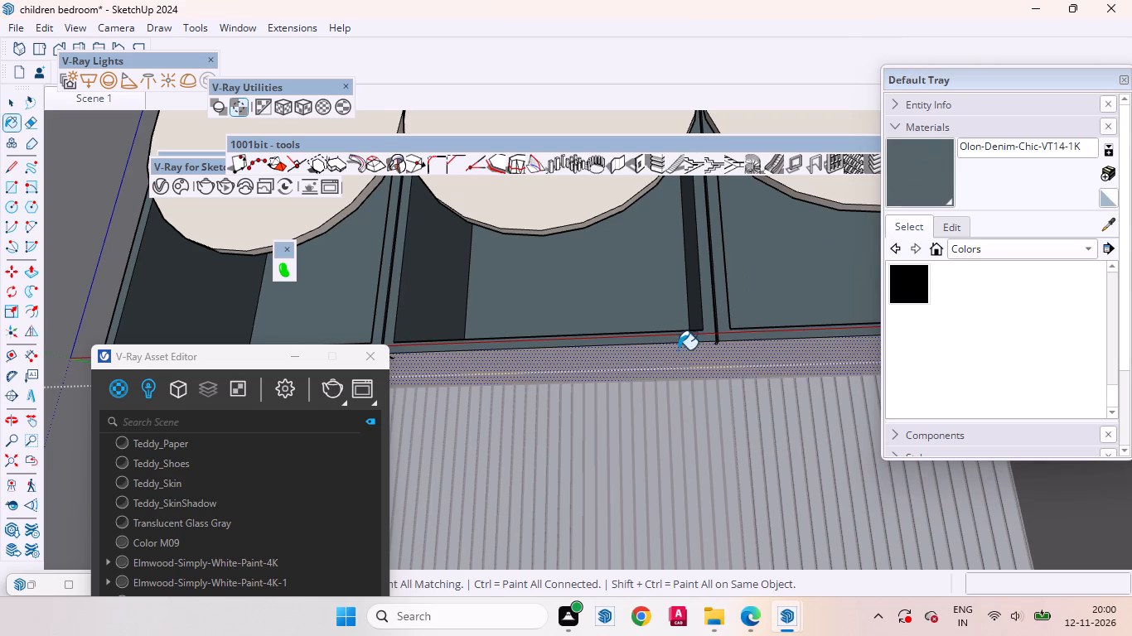
{"action": "left_click", "coordinate": [664, 365]}
{"action": "key", "text": "space"}
{"action": "scroll", "coordinate": [674, 390], "scroll_direction": "down", "scroll_amount": 13}
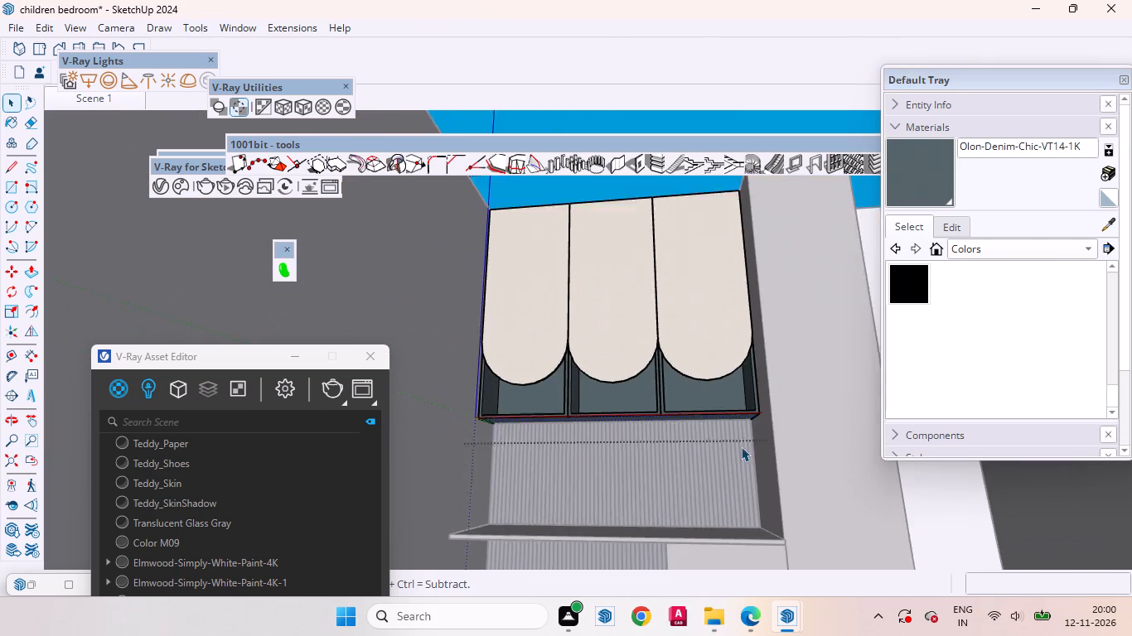
{"action": "scroll", "coordinate": [946, 352], "scroll_direction": "up", "scroll_amount": 4}
{"action": "scroll", "coordinate": [675, 438], "scroll_direction": "up", "scroll_amount": 3}
{"action": "scroll", "coordinate": [668, 407], "scroll_direction": "down", "scroll_amount": 8}
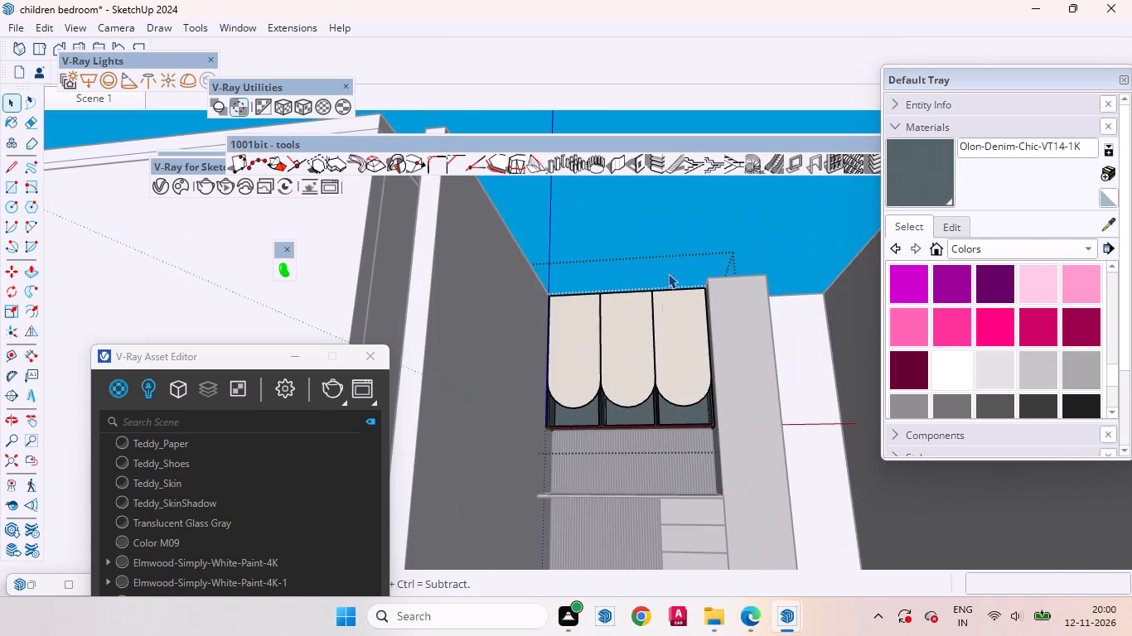
{"action": "left_click", "coordinate": [678, 225]}
{"action": "middle_click_drag", "start_coordinate": [699, 335], "coordinate": [698, 496]}
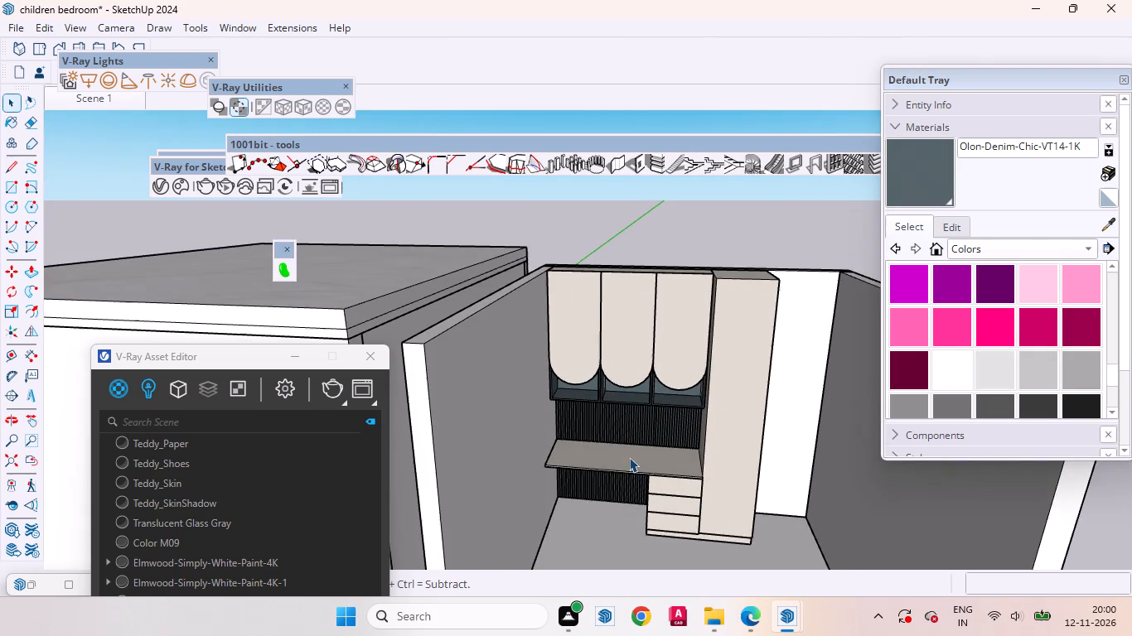
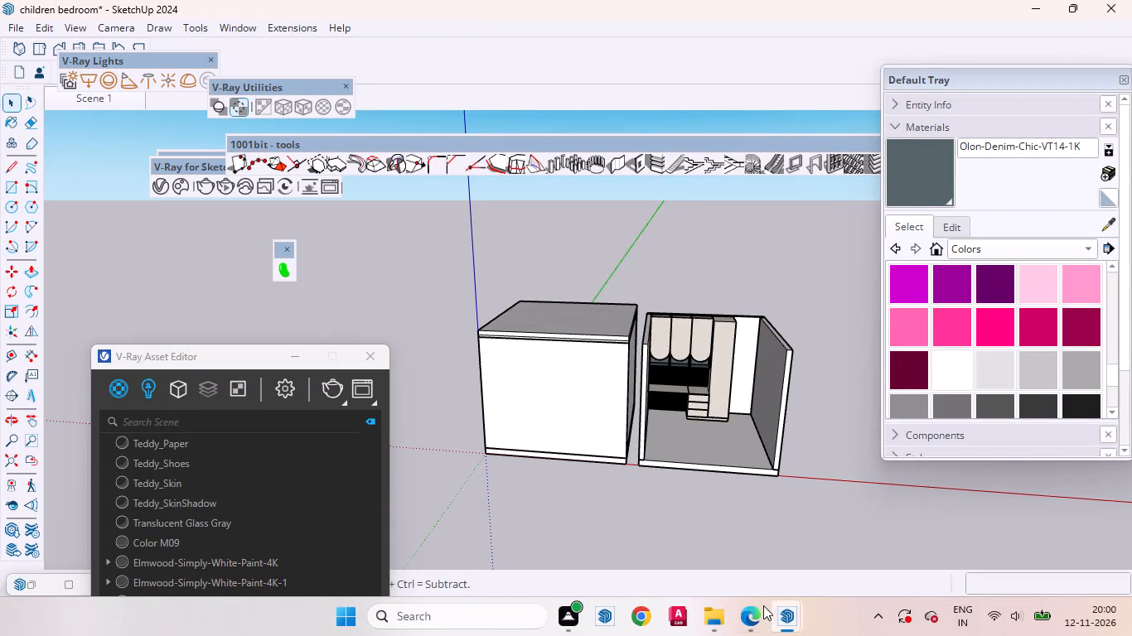
Inspect the painted desk, fluted panels, drawers and cabinets up close and from several angles.
{"action": "scroll", "coordinate": [564, 370], "scroll_direction": "up", "scroll_amount": 7}
{"action": "scroll", "coordinate": [550, 386], "scroll_direction": "down", "scroll_amount": 9}
{"action": "scroll", "coordinate": [754, 450], "scroll_direction": "up", "scroll_amount": 14}
{"action": "middle_click_drag", "start_coordinate": [607, 425], "coordinate": [589, 349]}
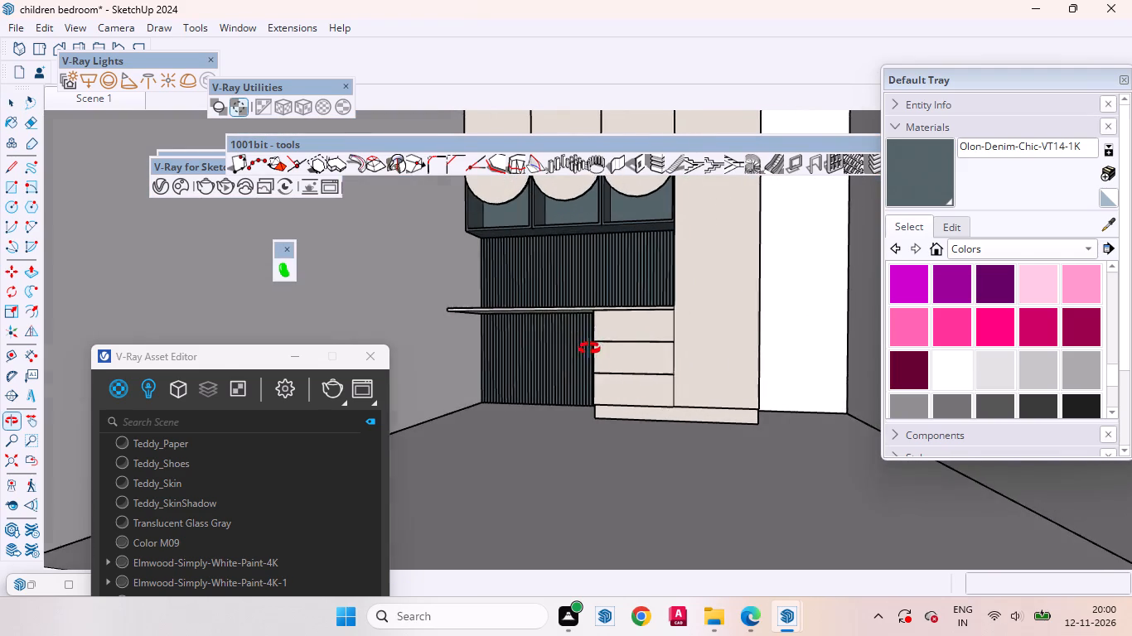
{"action": "middle_click_drag", "start_coordinate": [589, 349], "coordinate": [588, 349]}
{"action": "scroll", "coordinate": [631, 415], "scroll_direction": "up", "scroll_amount": 8}
{"action": "middle_click_drag", "start_coordinate": [561, 397], "coordinate": [607, 412]}
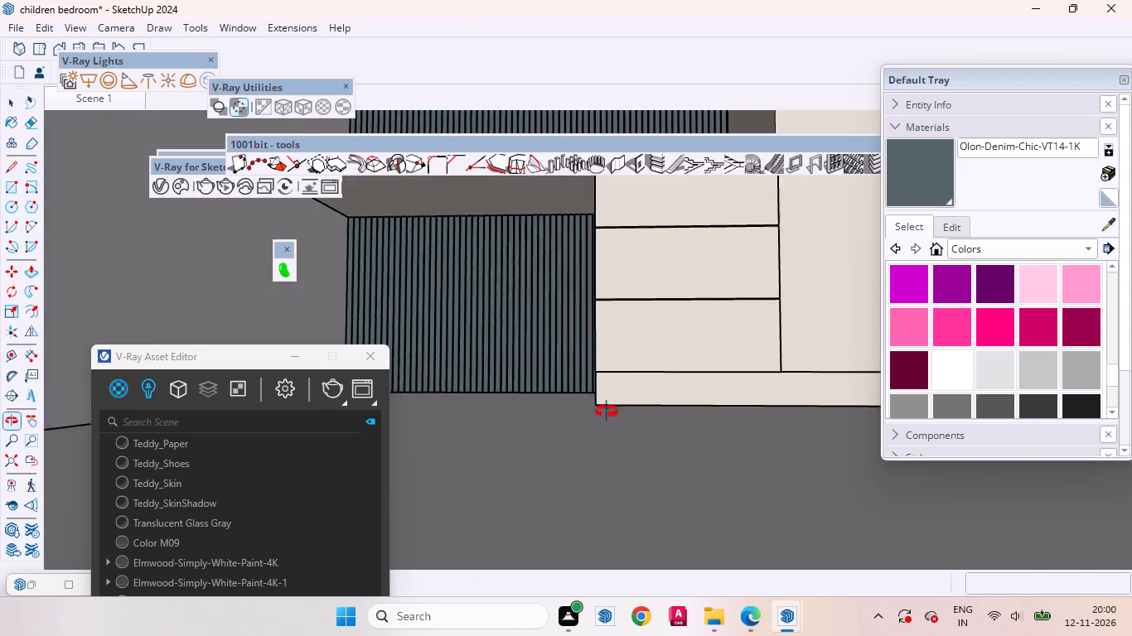
{"action": "middle_click_drag", "start_coordinate": [607, 412], "coordinate": [606, 415]}
{"action": "scroll", "coordinate": [418, 368], "scroll_direction": "up", "scroll_amount": 2}
{"action": "scroll", "coordinate": [585, 488], "scroll_direction": "down", "scroll_amount": 16}
{"action": "scroll", "coordinate": [594, 478], "scroll_direction": "up", "scroll_amount": 1}
{"action": "scroll", "coordinate": [597, 490], "scroll_direction": "down", "scroll_amount": 1}
{"action": "scroll", "coordinate": [670, 474], "scroll_direction": "down", "scroll_amount": 11}
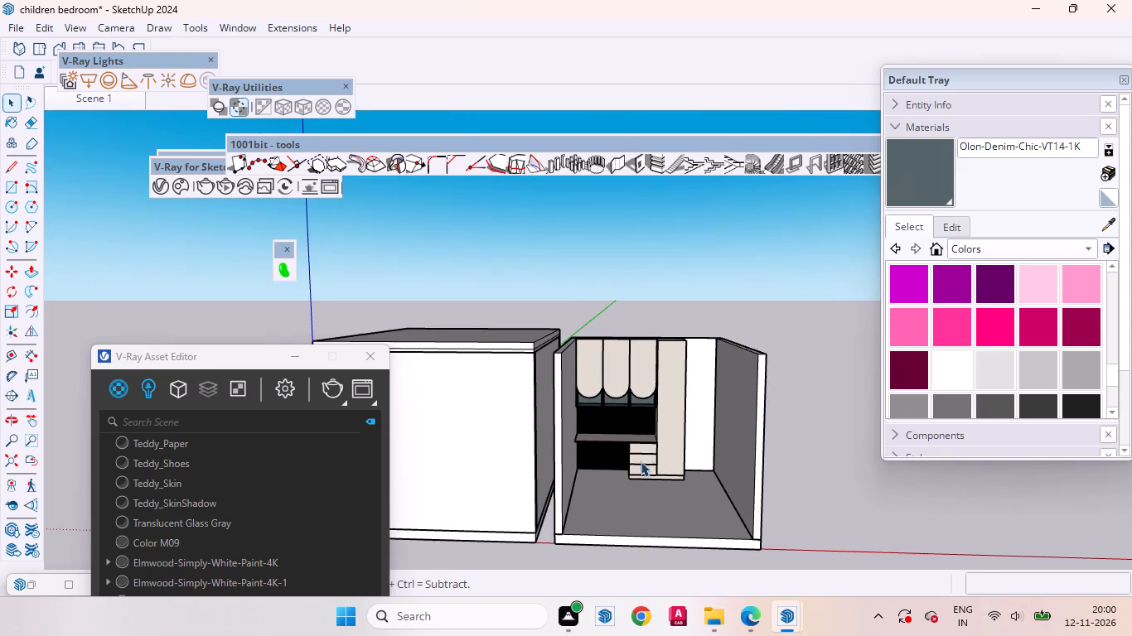
{"action": "scroll", "coordinate": [674, 335], "scroll_direction": "up", "scroll_amount": 9}
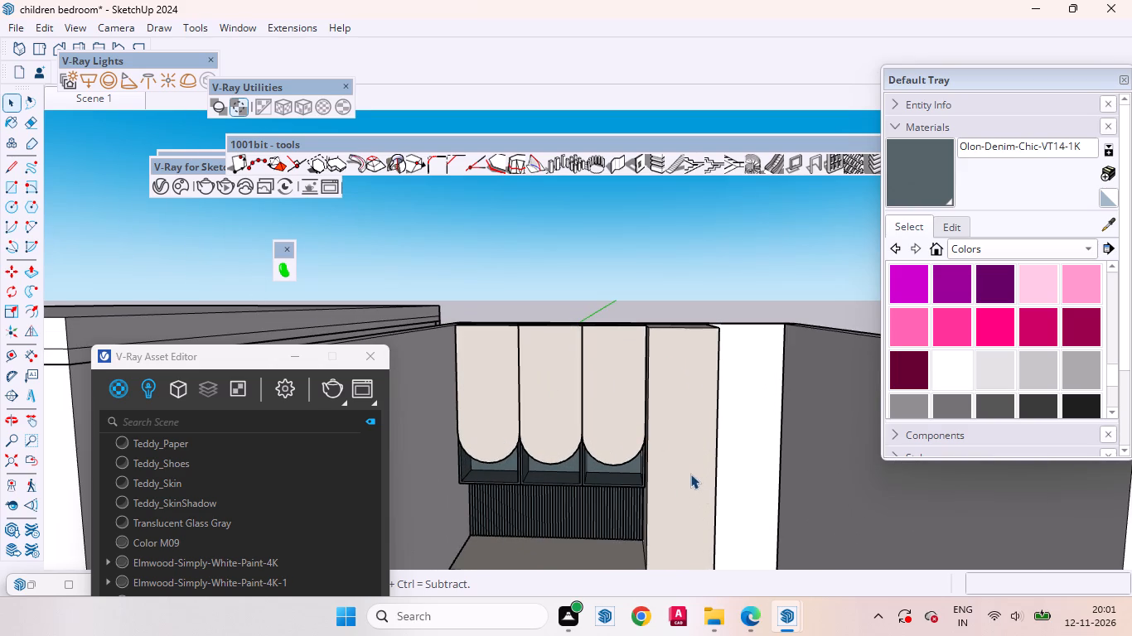
{"action": "scroll", "coordinate": [680, 488], "scroll_direction": "down", "scroll_amount": 3}
{"action": "scroll", "coordinate": [599, 354], "scroll_direction": "down", "scroll_amount": 6}
{"action": "scroll", "coordinate": [657, 531], "scroll_direction": "up", "scroll_amount": 2}
{"action": "scroll", "coordinate": [612, 539], "scroll_direction": "down", "scroll_amount": 2}
{"action": "middle_click_drag", "start_coordinate": [646, 541], "coordinate": [646, 547]}
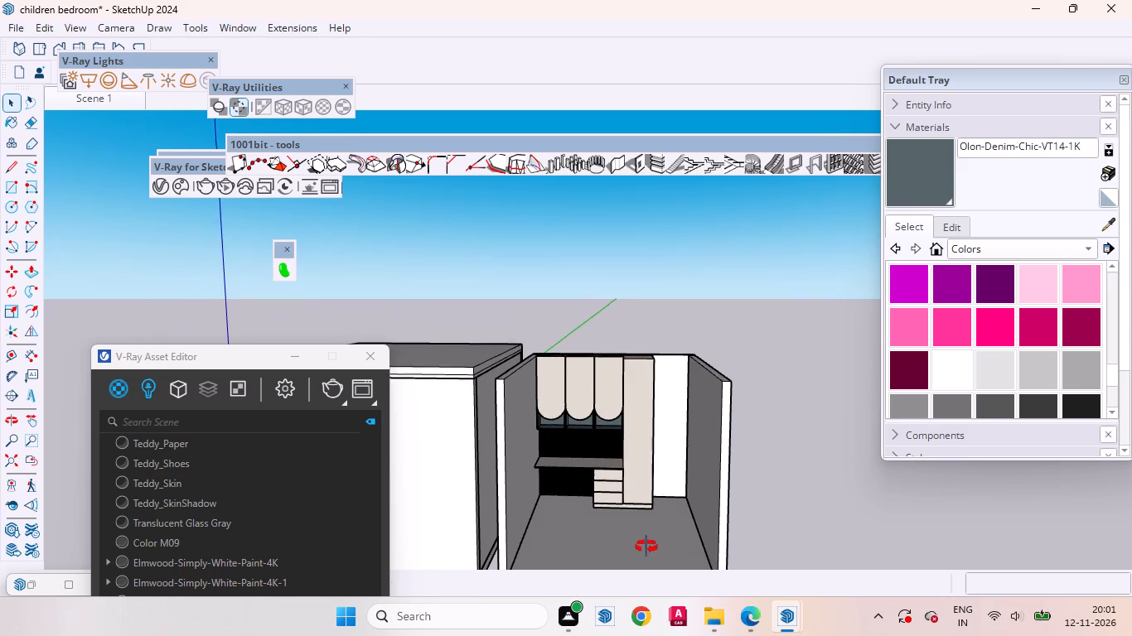
{"action": "middle_click_drag", "start_coordinate": [646, 547], "coordinate": [692, 595]}
{"action": "scroll", "coordinate": [637, 590], "scroll_direction": "down", "scroll_amount": 5}
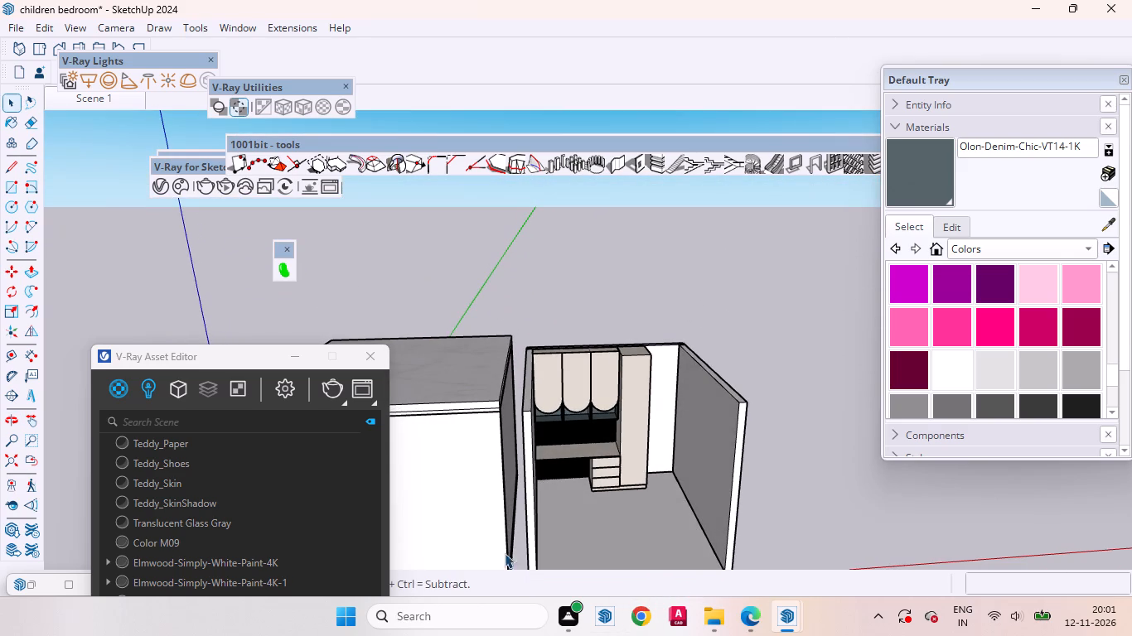
Open the group containing the desk, drawers and tall cabinet for editing, and isolate the tall cabinet's front face.
{"action": "scroll", "coordinate": [636, 358], "scroll_direction": "up", "scroll_amount": 14}
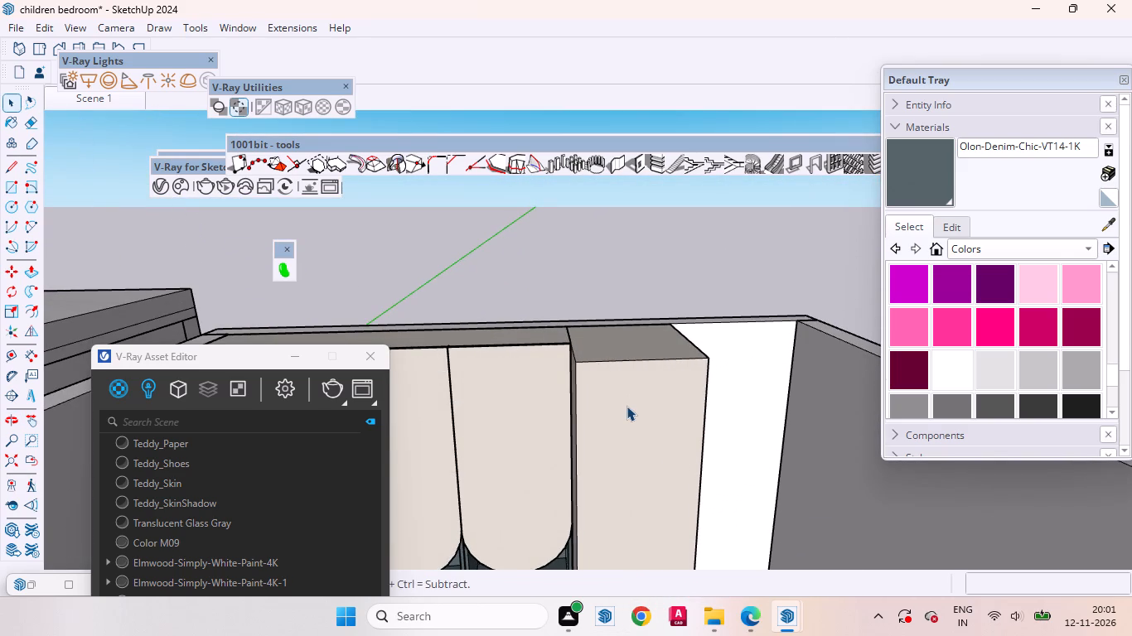
{"action": "left_click", "coordinate": [624, 407]}
{"action": "scroll", "coordinate": [585, 416], "scroll_direction": "down", "scroll_amount": 5}
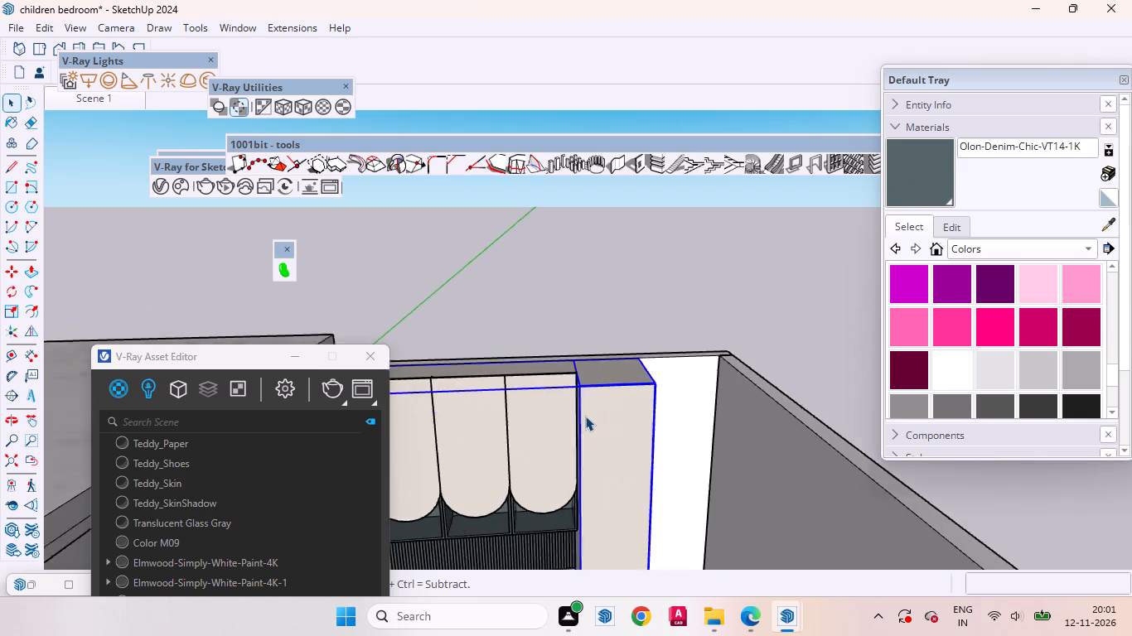
{"action": "scroll", "coordinate": [585, 416], "scroll_direction": "down", "scroll_amount": 4}
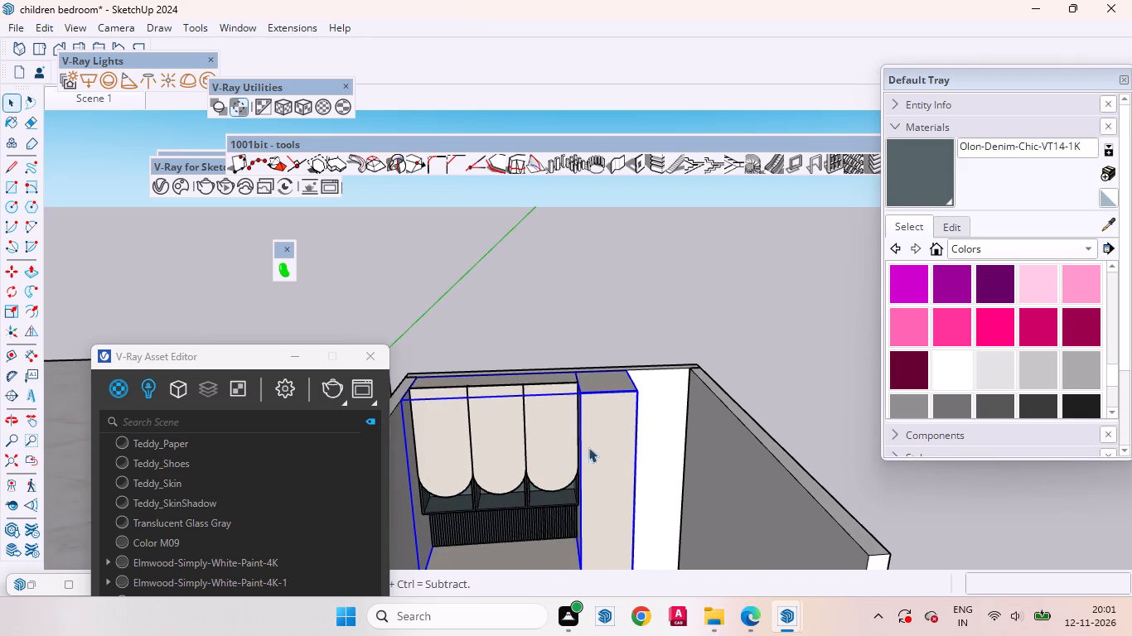
{"action": "scroll", "coordinate": [549, 402], "scroll_direction": "down", "scroll_amount": 8}
{"action": "triple_click", "coordinate": [585, 436]}
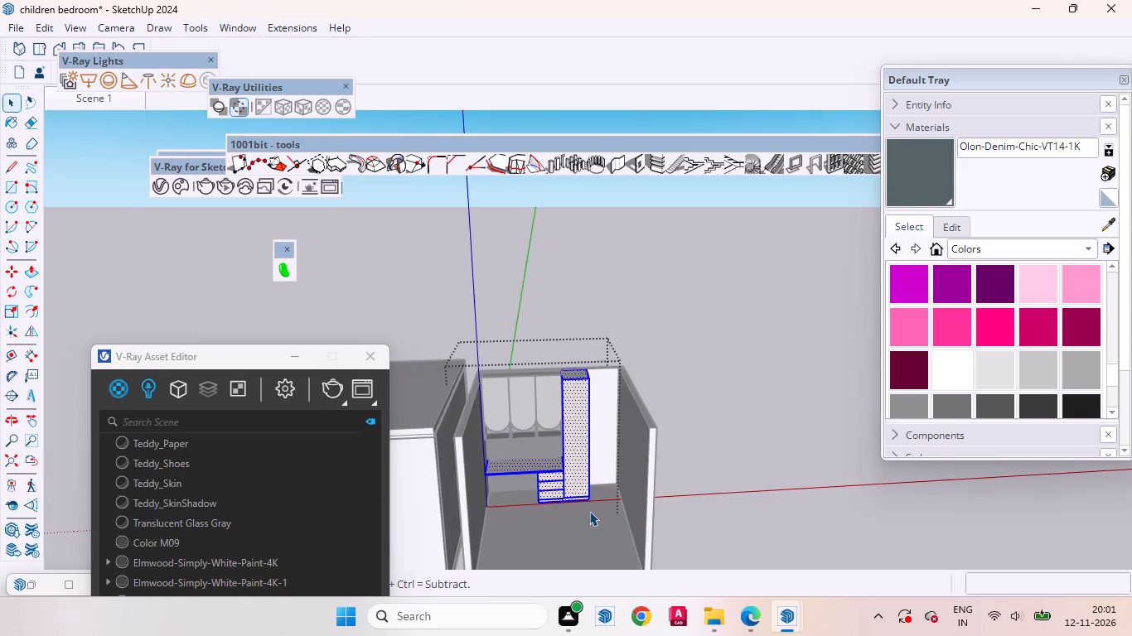
{"action": "scroll", "coordinate": [583, 509], "scroll_direction": "up", "scroll_amount": 5}
{"action": "left_click", "coordinate": [583, 439]}
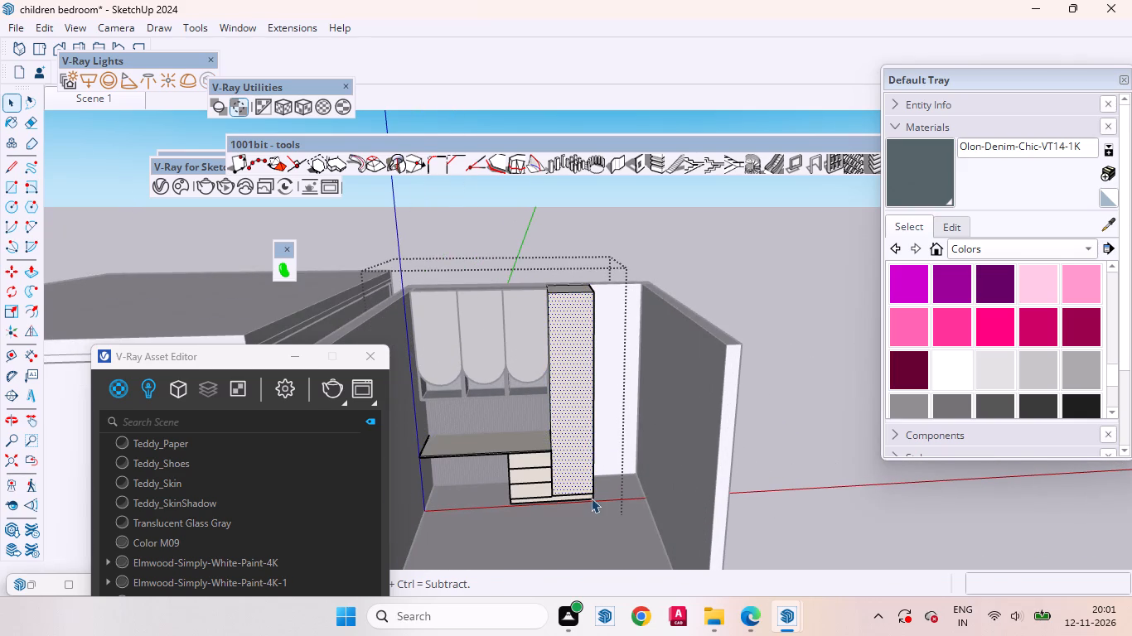
Place a horizontal guide about 2' 4 7/16" above the bottom edge of the tall cabinet's front face.
{"action": "middle_click_drag", "start_coordinate": [590, 498], "coordinate": [535, 455]}
{"action": "scroll", "coordinate": [546, 453], "scroll_direction": "up", "scroll_amount": 11}
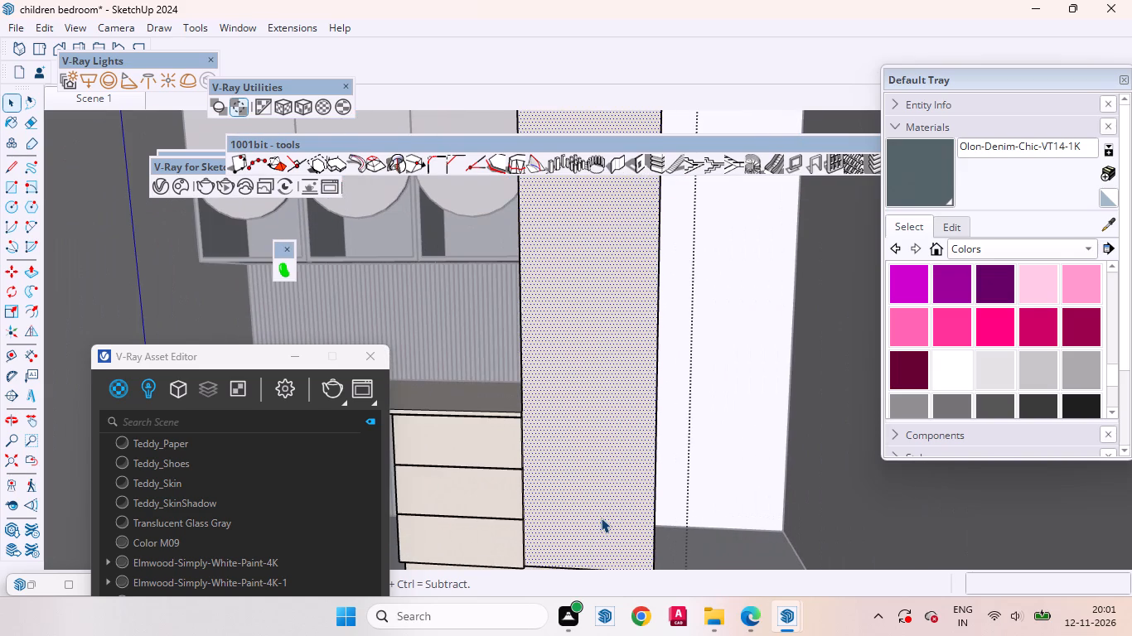
{"action": "key", "text": "t"}
{"action": "scroll", "coordinate": [622, 436], "scroll_direction": "down", "scroll_amount": 3}
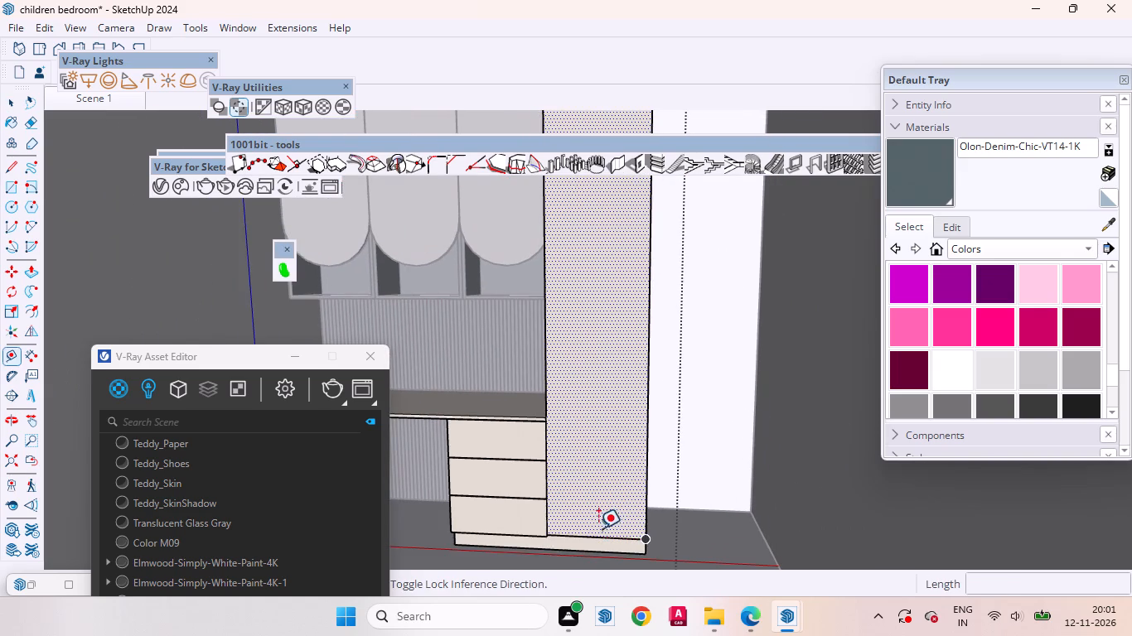
{"action": "left_click", "coordinate": [583, 534]}
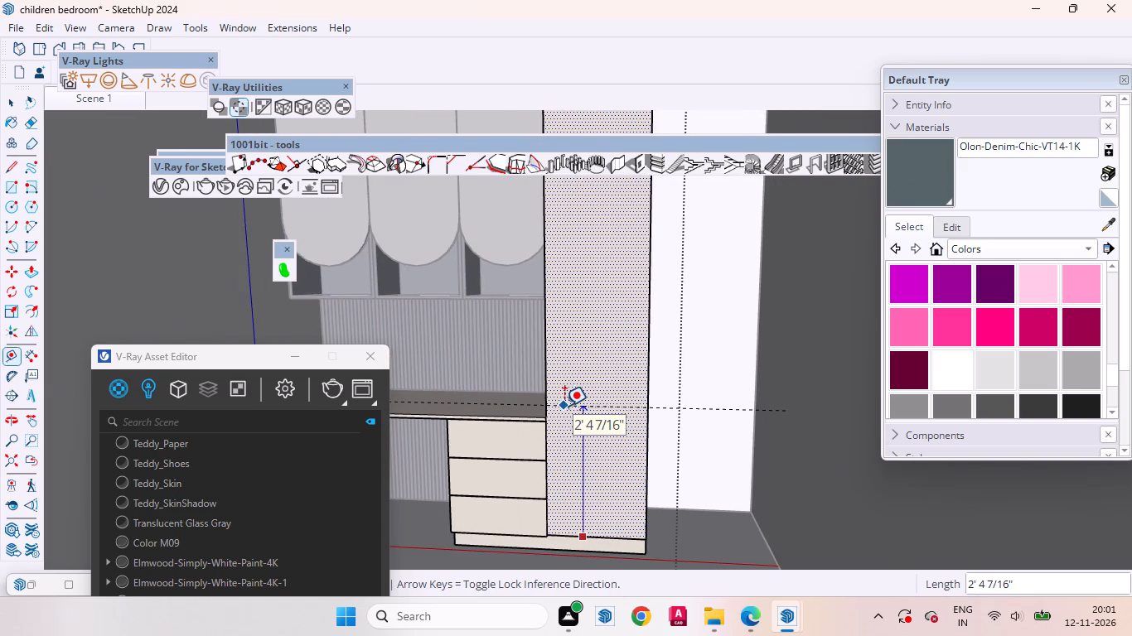
{"action": "left_click", "coordinate": [587, 407]}
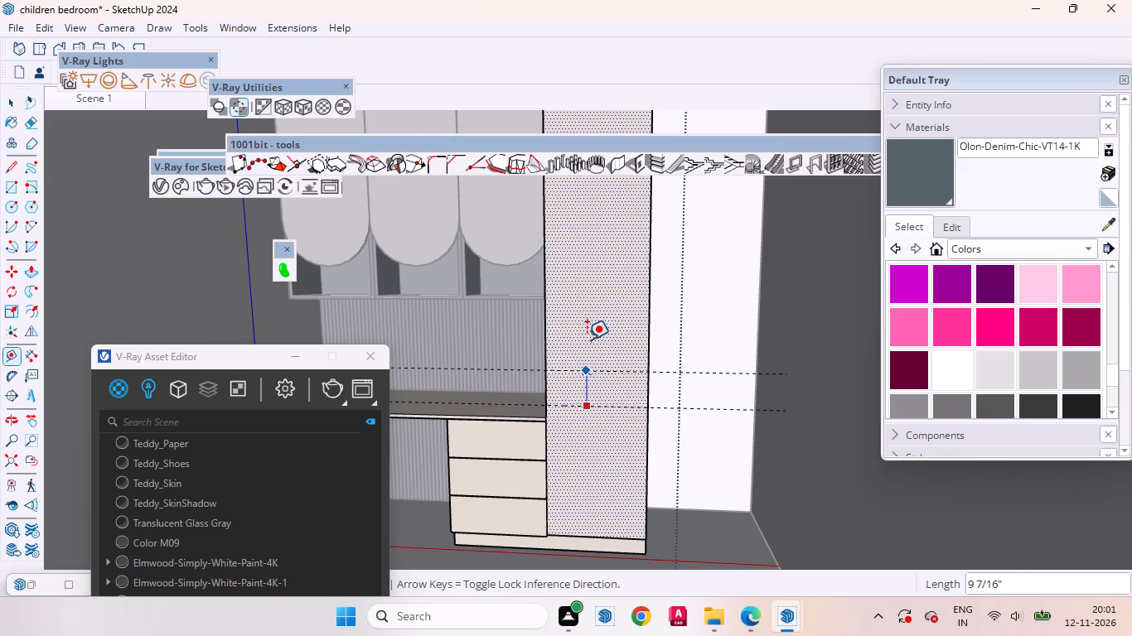
{"action": "scroll", "coordinate": [587, 395], "scroll_direction": "down", "scroll_amount": 7}
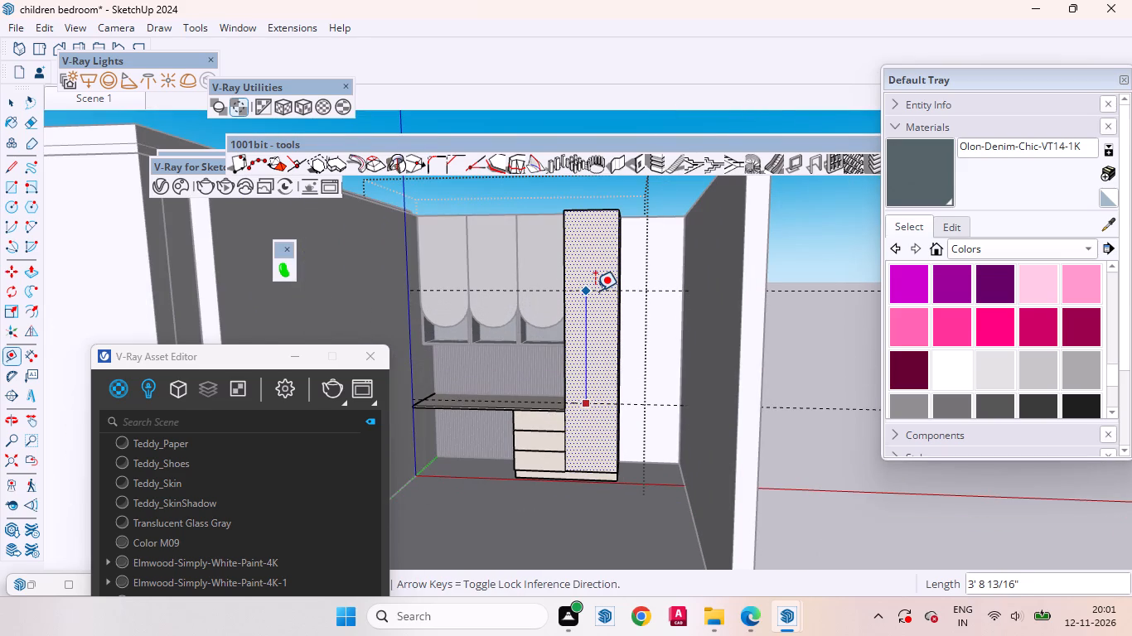
{"action": "key", "text": "space"}
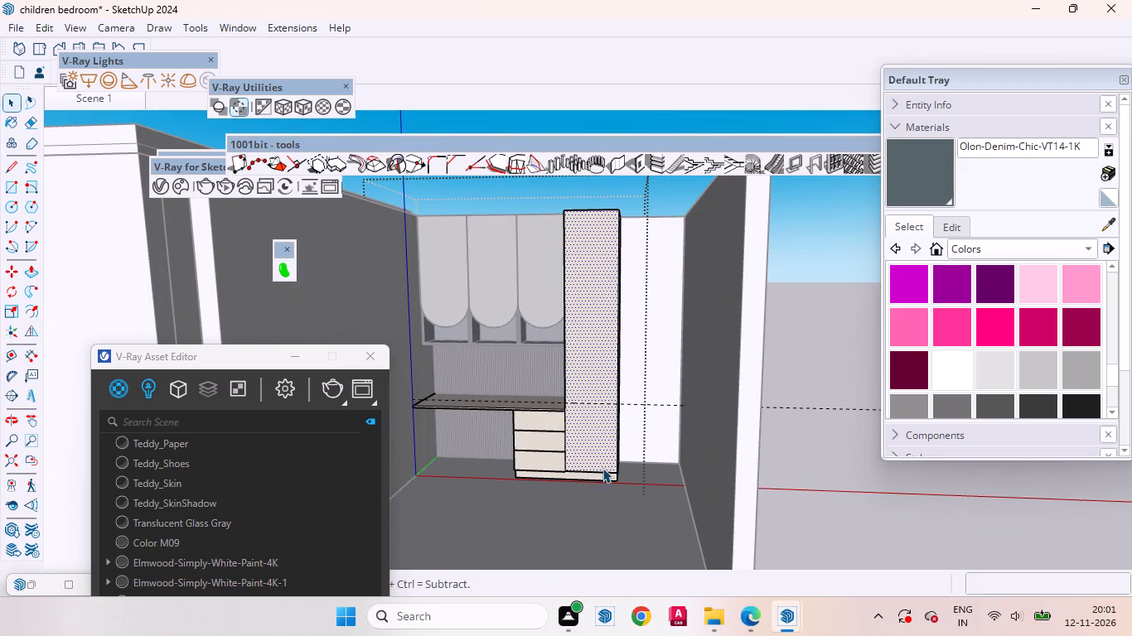
Measure the distance between the bottom edge of the tall cabinet's front face and the lower guide.
{"action": "key", "text": "t"}
{"action": "scroll", "coordinate": [594, 515], "scroll_direction": "up", "scroll_amount": 6}
{"action": "left_click", "coordinate": [586, 450]}
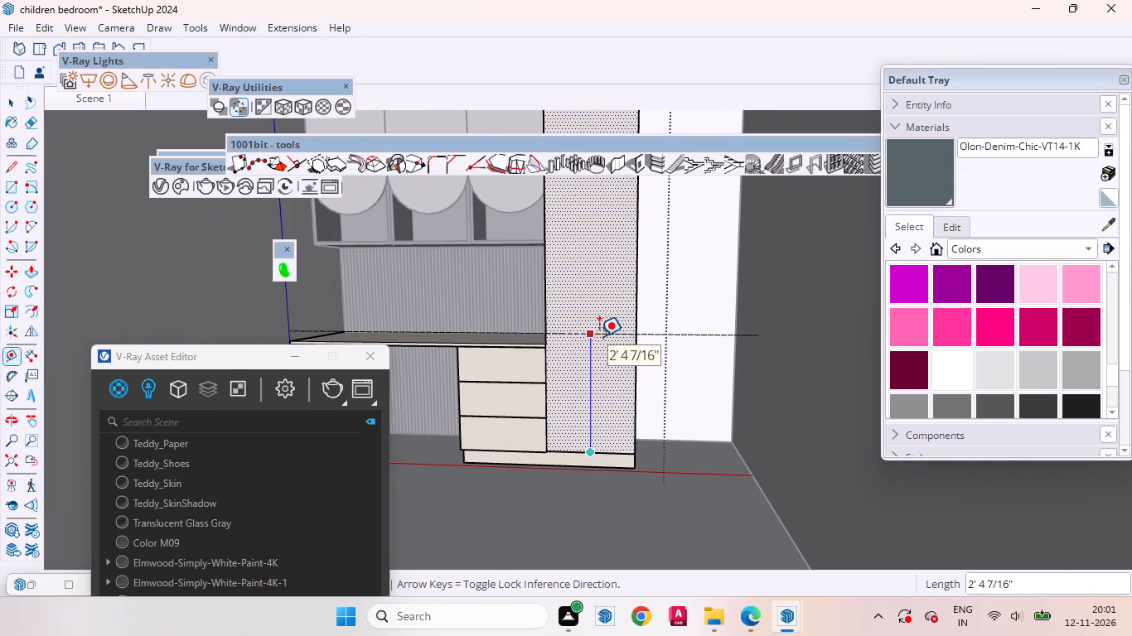
{"action": "key", "text": "space"}
Place a second horizontal guide 2'4" below the top edge of the tall cabinet's front face.
{"action": "scroll", "coordinate": [611, 461], "scroll_direction": "down", "scroll_amount": 5}
{"action": "key", "text": "t"}
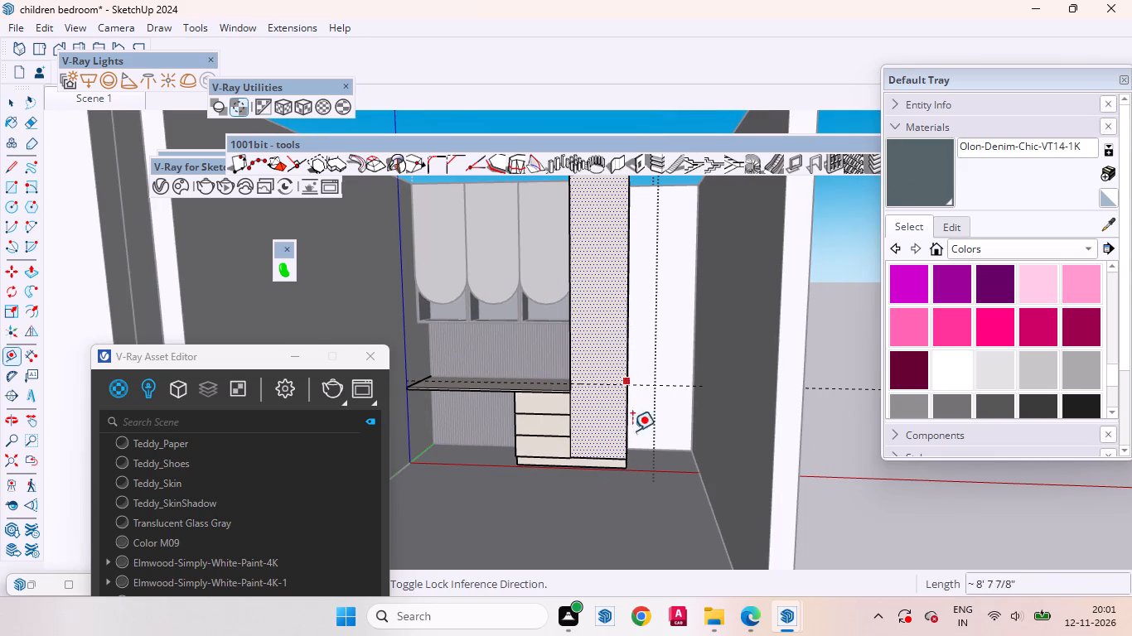
{"action": "scroll", "coordinate": [636, 467], "scroll_direction": "down", "scroll_amount": 4}
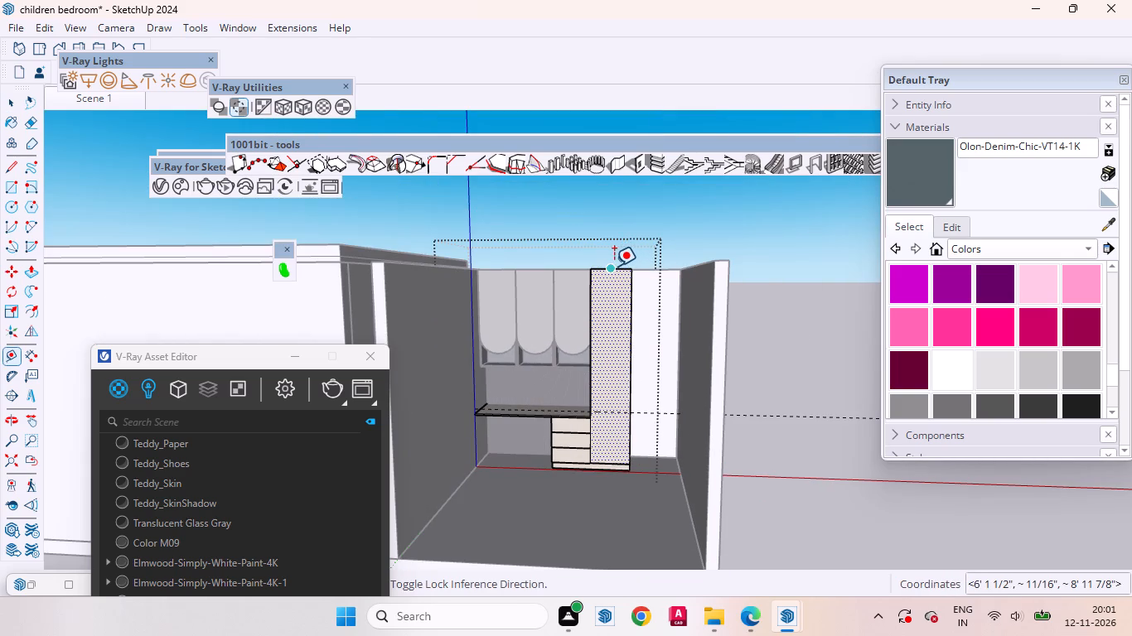
{"action": "left_click", "coordinate": [614, 266]}
{"action": "type", "text": "2'4"}
{"action": "key", "text": "Return"}
{"action": "key", "text": "space"}
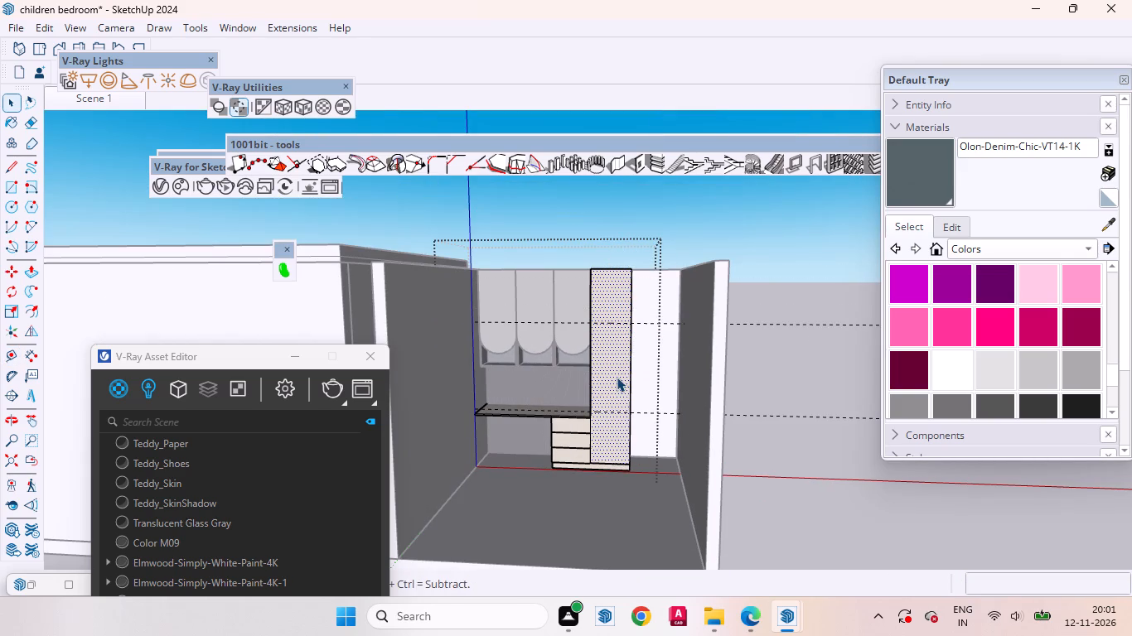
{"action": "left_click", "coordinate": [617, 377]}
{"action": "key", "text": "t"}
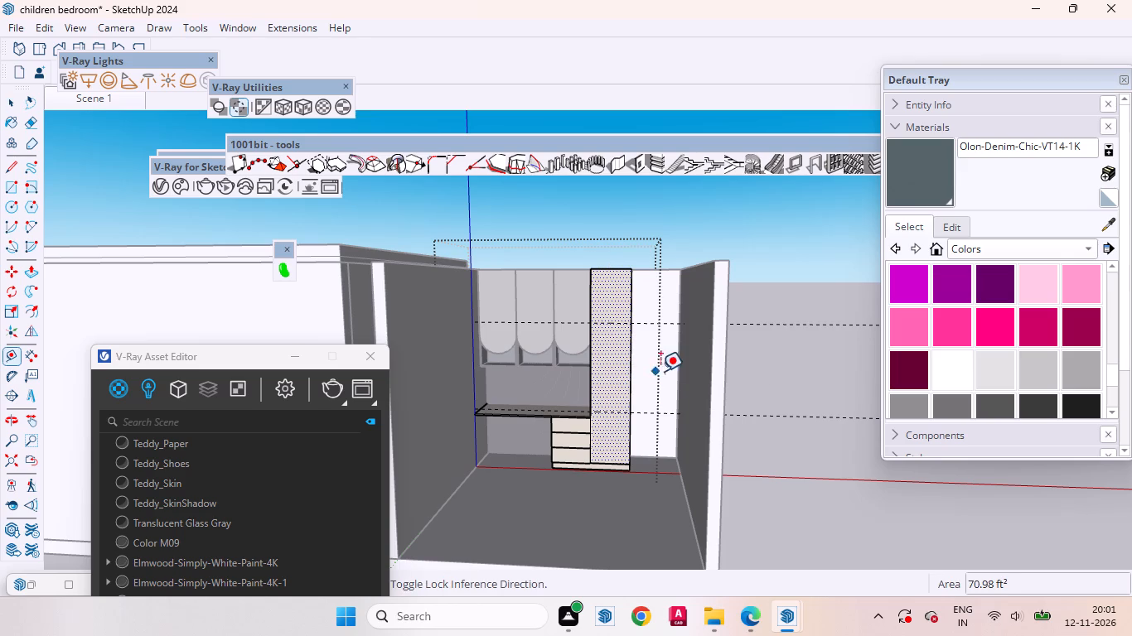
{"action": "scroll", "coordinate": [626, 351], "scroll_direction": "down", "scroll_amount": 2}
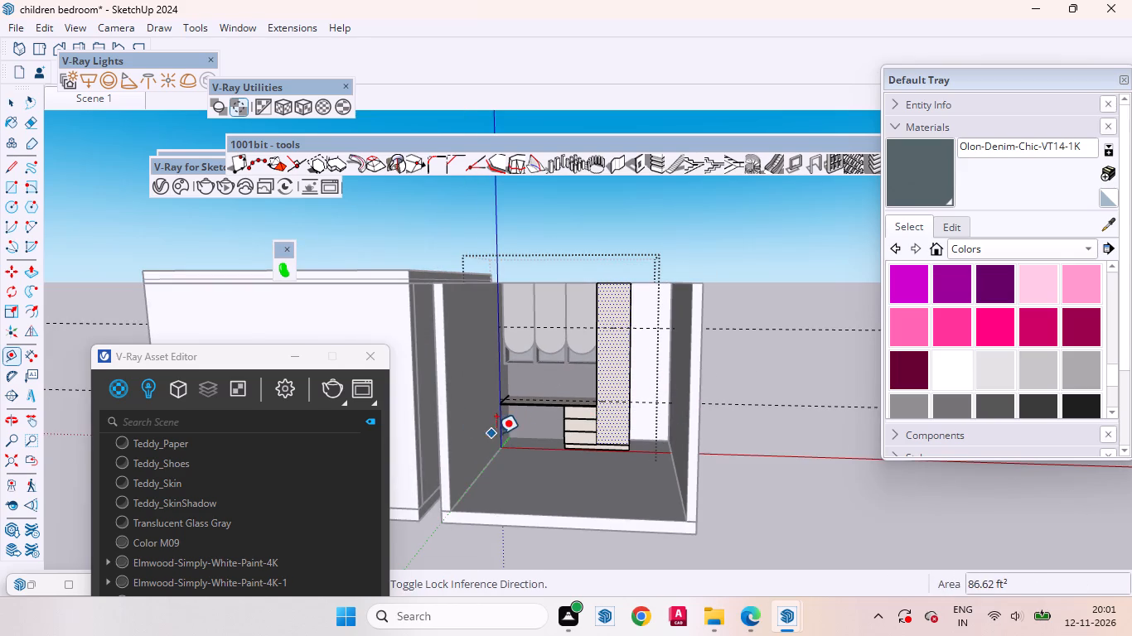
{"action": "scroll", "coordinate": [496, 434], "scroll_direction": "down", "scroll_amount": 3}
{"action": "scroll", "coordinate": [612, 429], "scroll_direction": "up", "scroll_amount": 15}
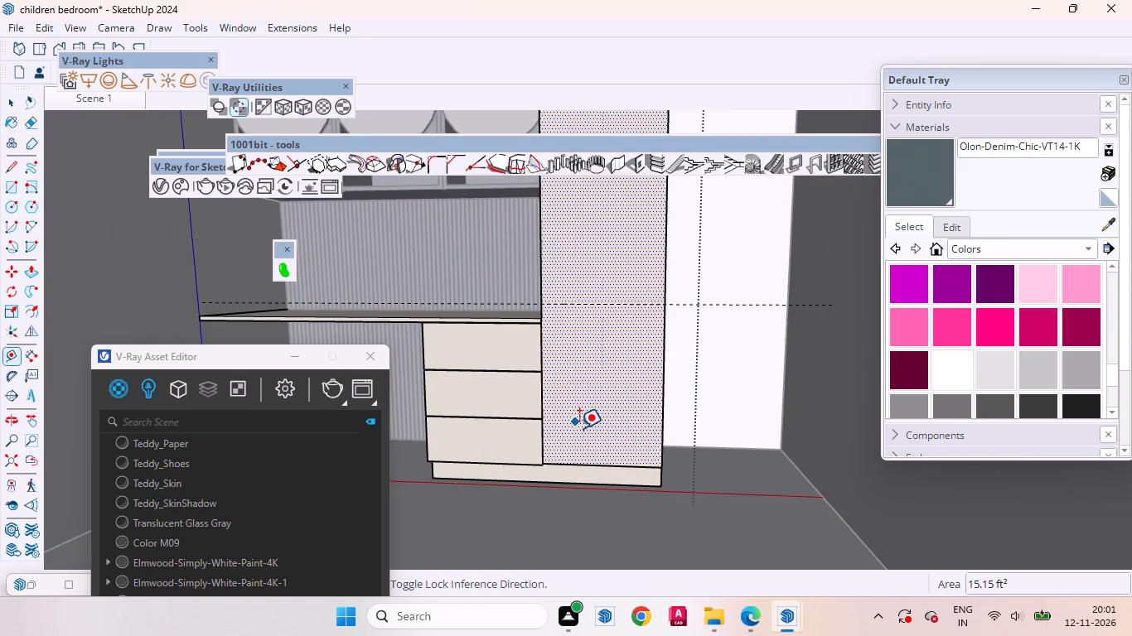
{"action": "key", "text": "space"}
Draw a rectangle about 2' 4 7/16" by 1' 9" on the tall cabinet's front, from the lower guide to the face's bottom corner.
{"action": "type", "text": "r"}
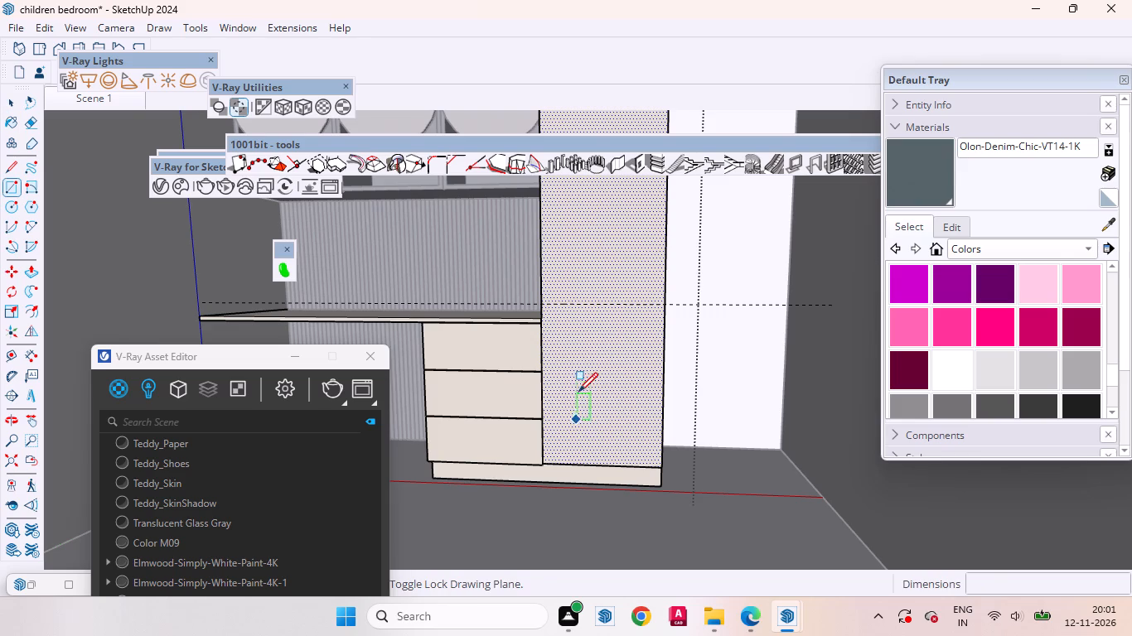
{"action": "scroll", "coordinate": [555, 323], "scroll_direction": "up", "scroll_amount": 9}
{"action": "left_click", "coordinate": [537, 289]}
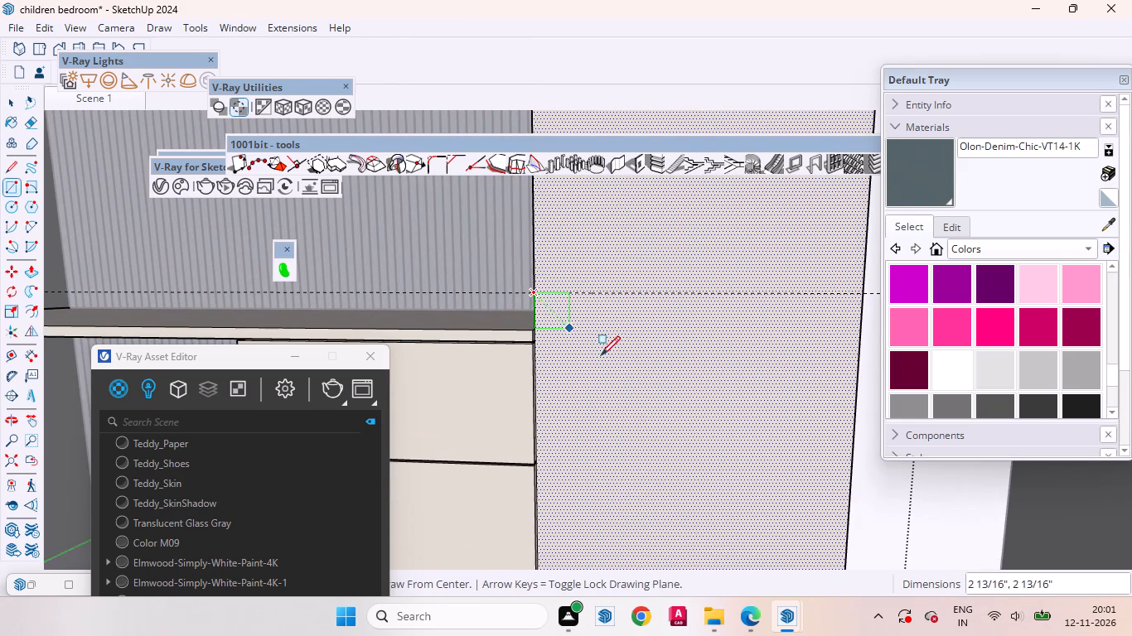
{"action": "scroll", "coordinate": [527, 343], "scroll_direction": "down", "scroll_amount": 1}
{"action": "scroll", "coordinate": [527, 340], "scroll_direction": "up", "scroll_amount": 1}
{"action": "scroll", "coordinate": [527, 335], "scroll_direction": "down", "scroll_amount": 11}
{"action": "scroll", "coordinate": [660, 455], "scroll_direction": "up", "scroll_amount": 7}
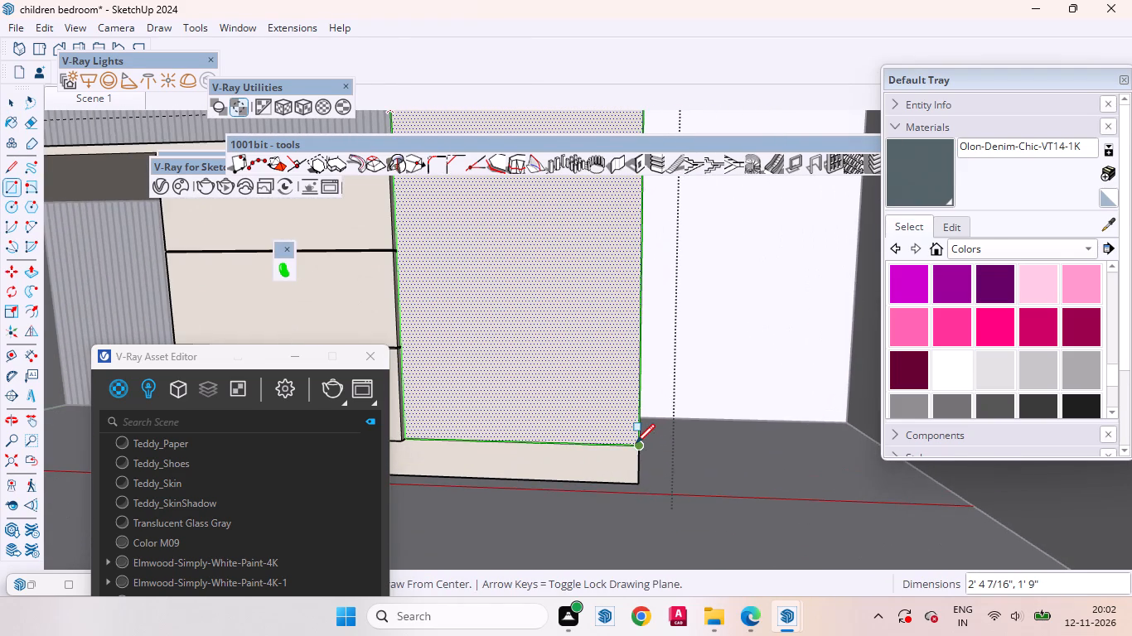
{"action": "left_click", "coordinate": [637, 444]}
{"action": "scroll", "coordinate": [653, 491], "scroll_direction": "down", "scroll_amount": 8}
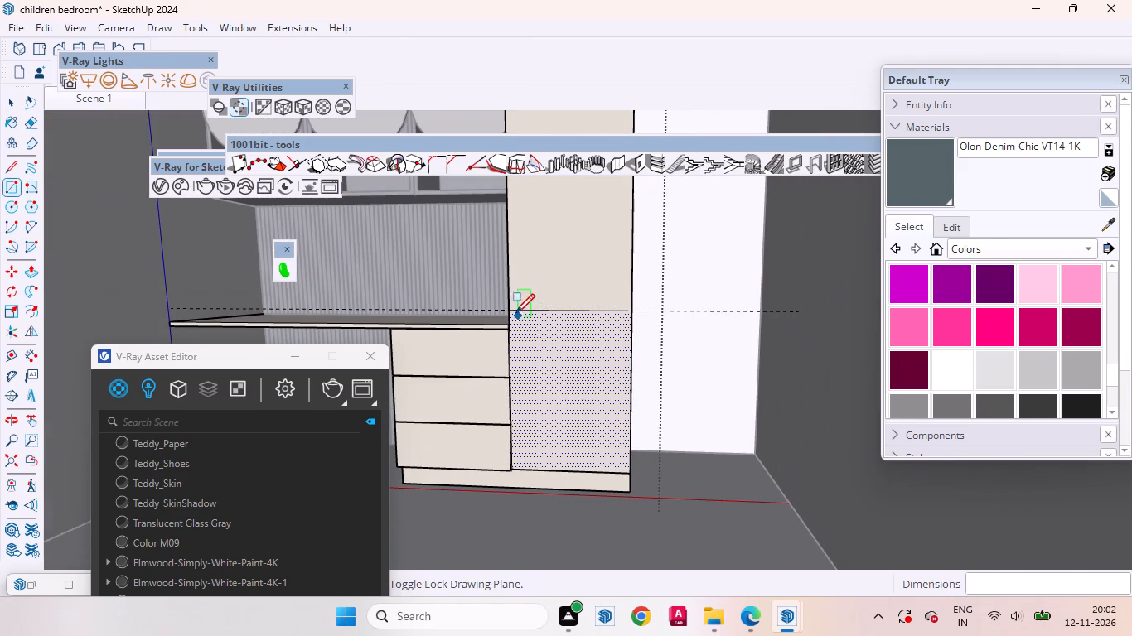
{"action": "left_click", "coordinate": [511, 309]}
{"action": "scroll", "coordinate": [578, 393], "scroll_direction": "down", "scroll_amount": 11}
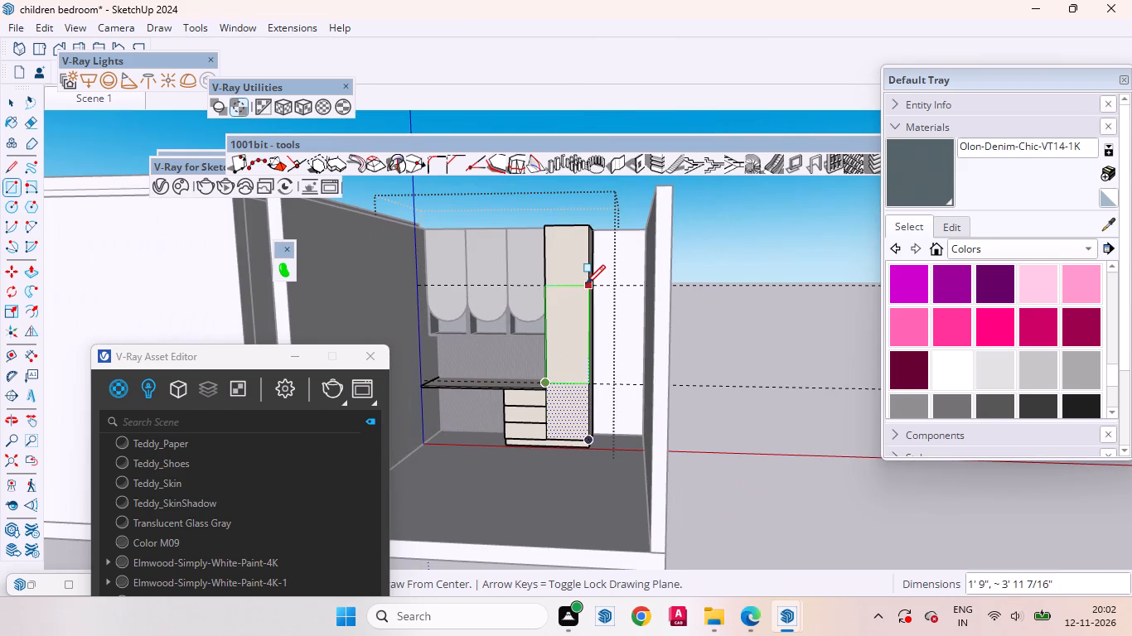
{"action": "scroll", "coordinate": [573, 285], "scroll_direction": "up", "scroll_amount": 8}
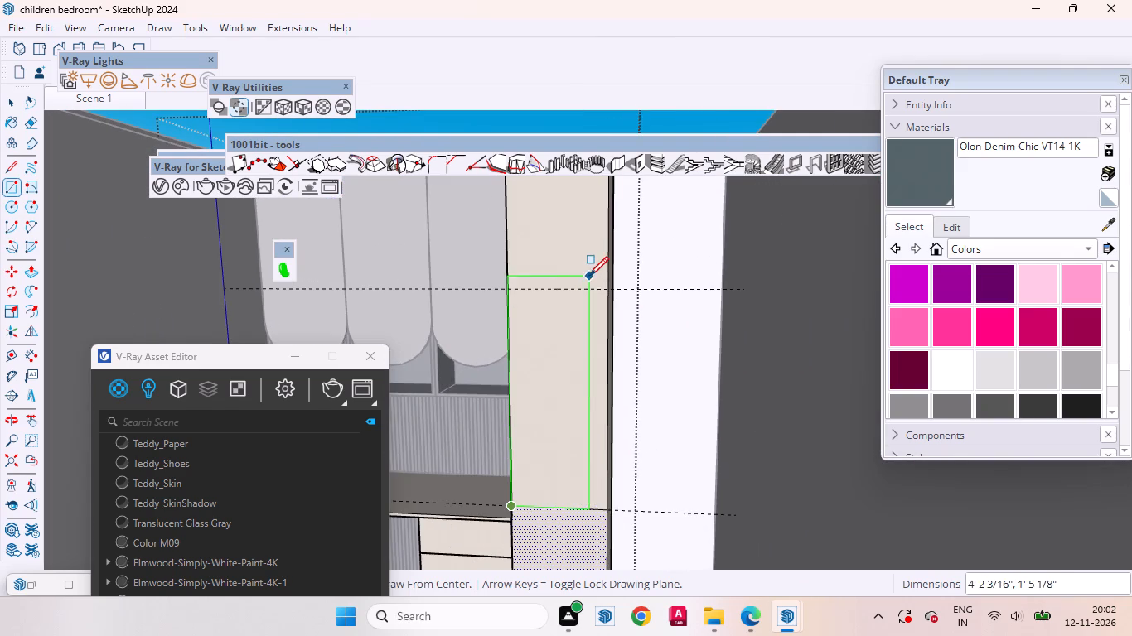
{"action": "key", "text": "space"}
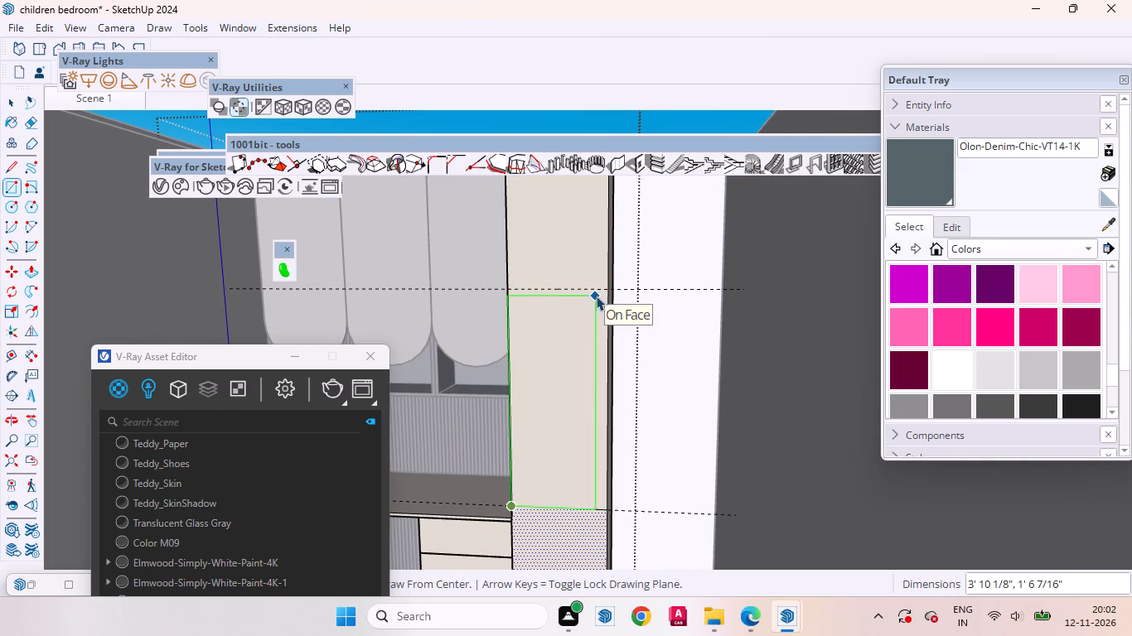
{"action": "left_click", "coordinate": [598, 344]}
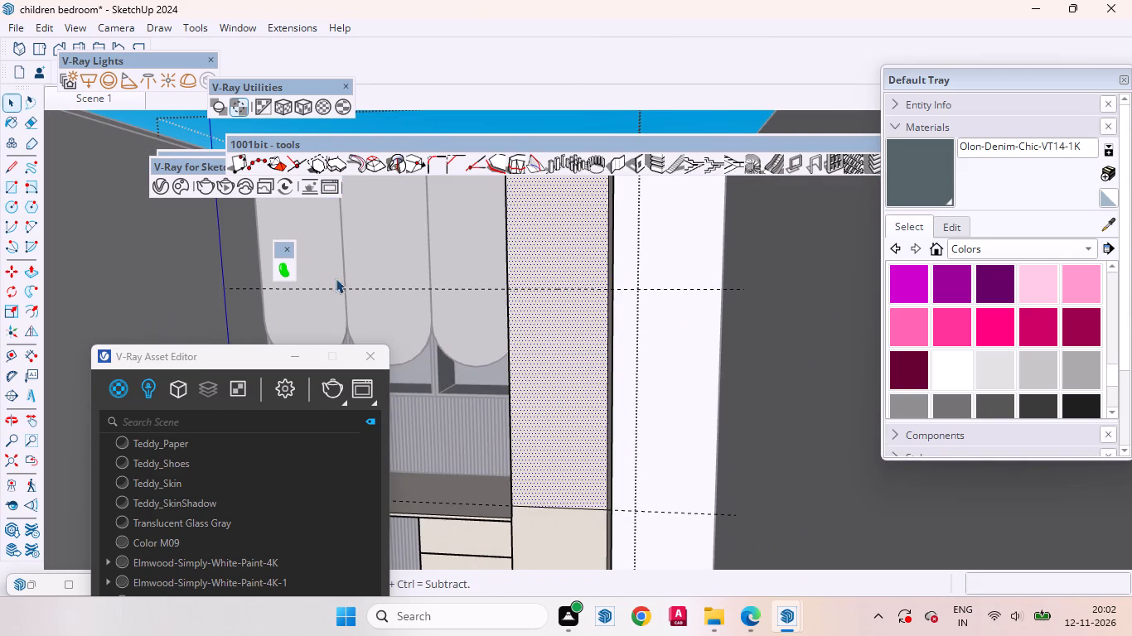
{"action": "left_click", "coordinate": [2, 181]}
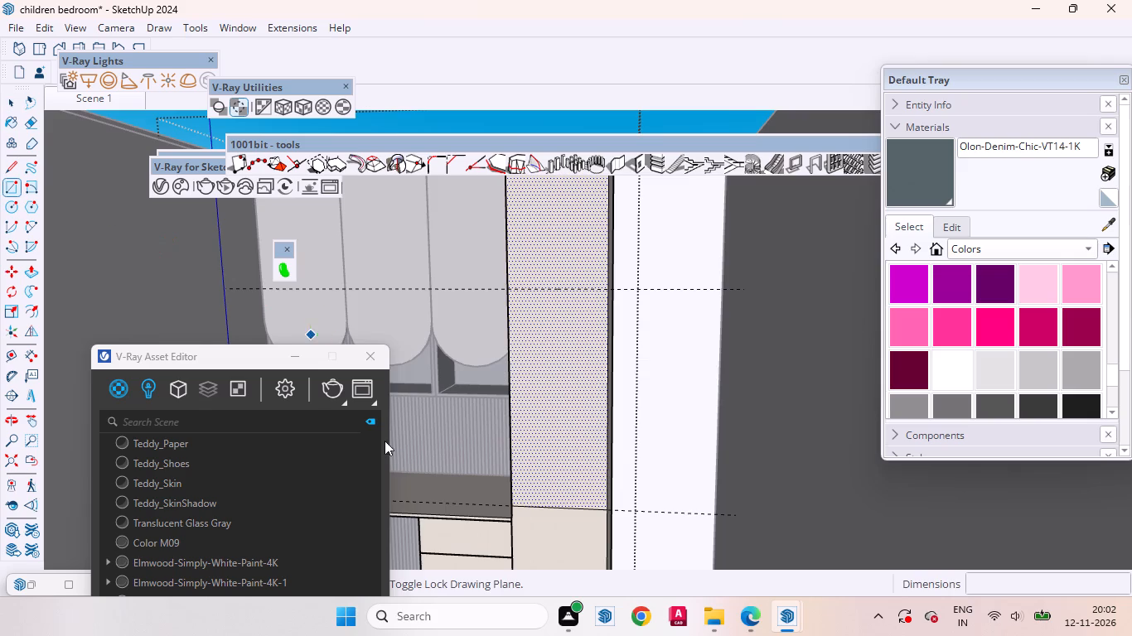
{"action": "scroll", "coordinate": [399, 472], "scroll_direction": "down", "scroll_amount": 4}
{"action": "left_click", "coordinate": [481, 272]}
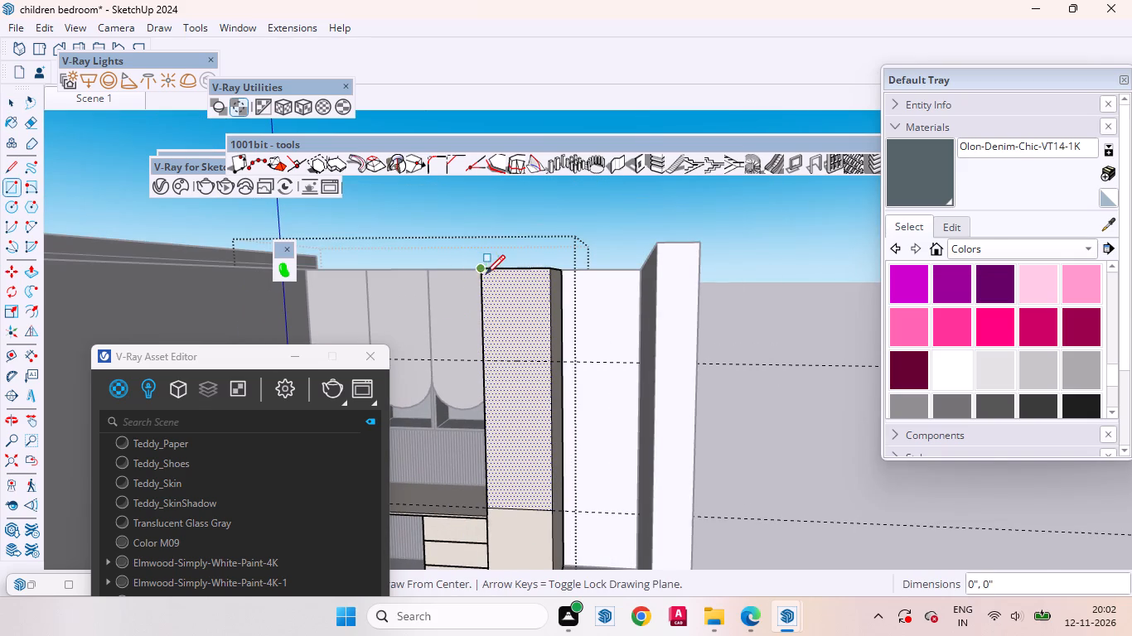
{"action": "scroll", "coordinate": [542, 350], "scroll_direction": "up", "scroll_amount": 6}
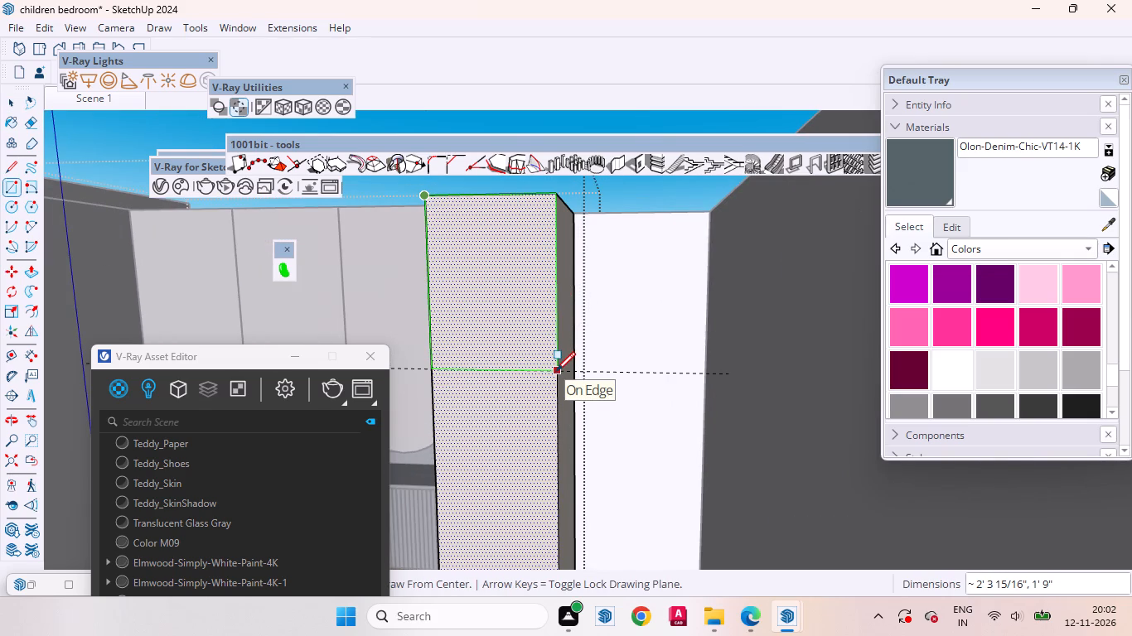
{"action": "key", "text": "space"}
Place a horizontal guide exactly 2'4" below the top edge of the tall cabinet's front face.
{"action": "middle_click_drag", "start_coordinate": [539, 336], "coordinate": [507, 401]}
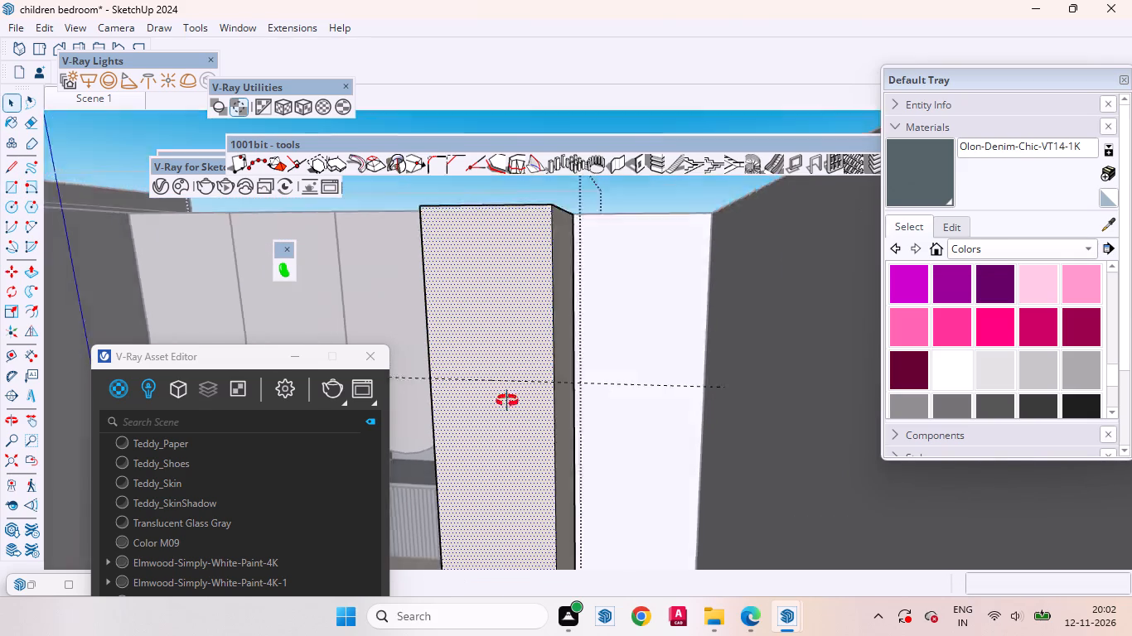
{"action": "middle_click_drag", "start_coordinate": [507, 401], "coordinate": [467, 448]}
{"action": "left_click_drag", "start_coordinate": [476, 393], "coordinate": [462, 371]}
{"action": "key", "text": "t"}
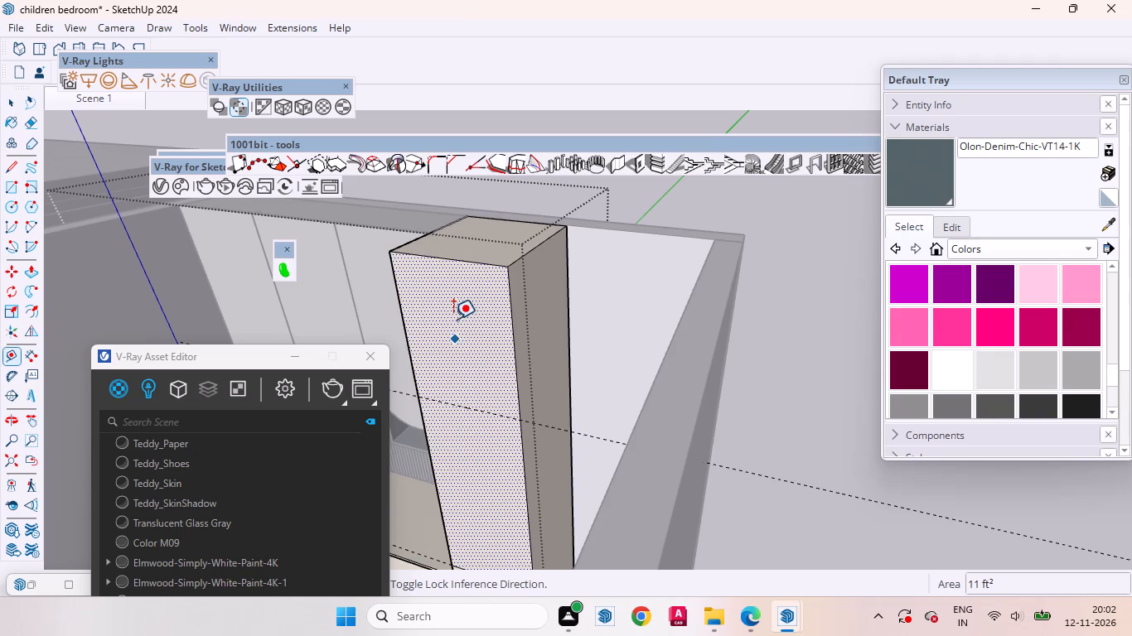
{"action": "left_click", "coordinate": [464, 263]}
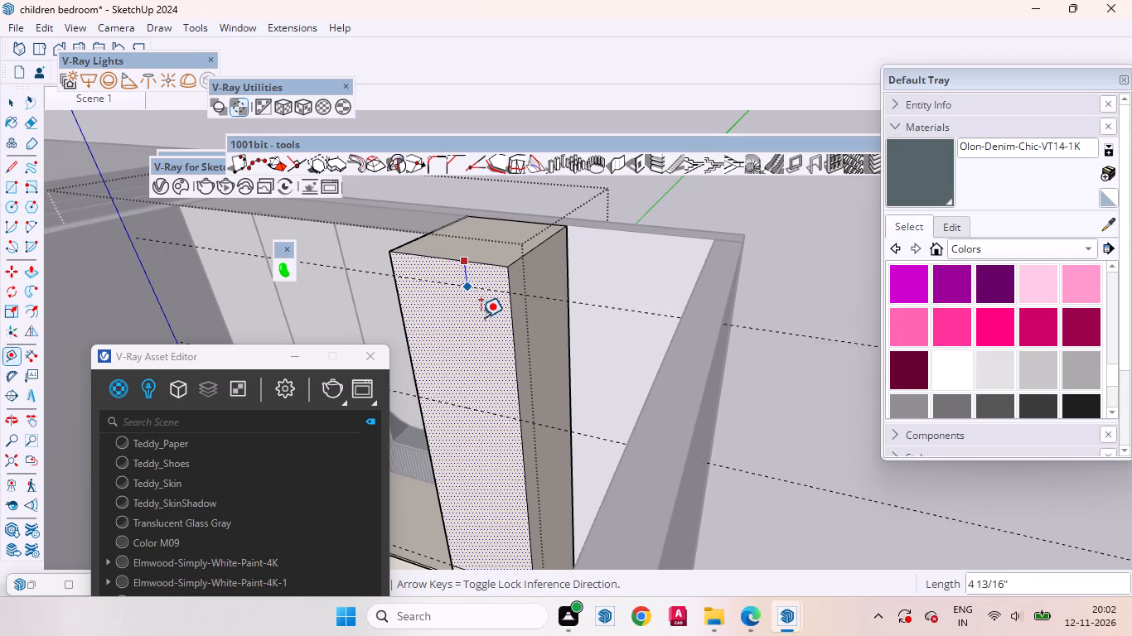
{"action": "type", "text": "2'4"}
{"action": "key", "text": "Return"}
{"action": "key", "text": "space"}
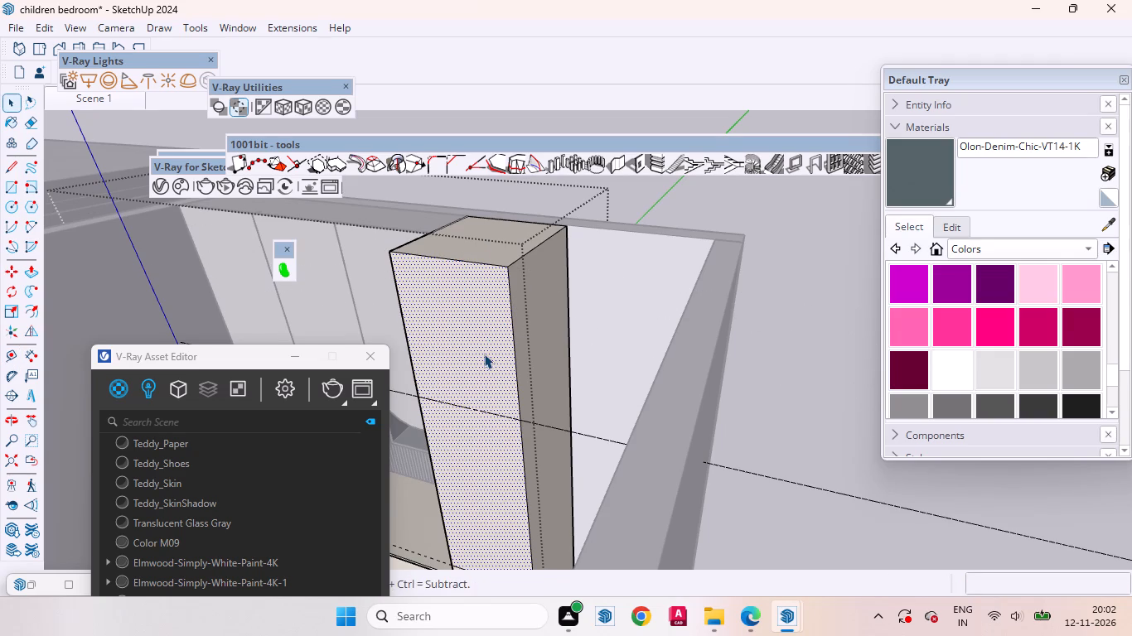
Draw a 1'9" by 2'4" rectangle on the tall cabinet's front, from the face's top corner to the upper guide.
{"action": "key", "text": "r"}
{"action": "left_click", "coordinate": [389, 253]}
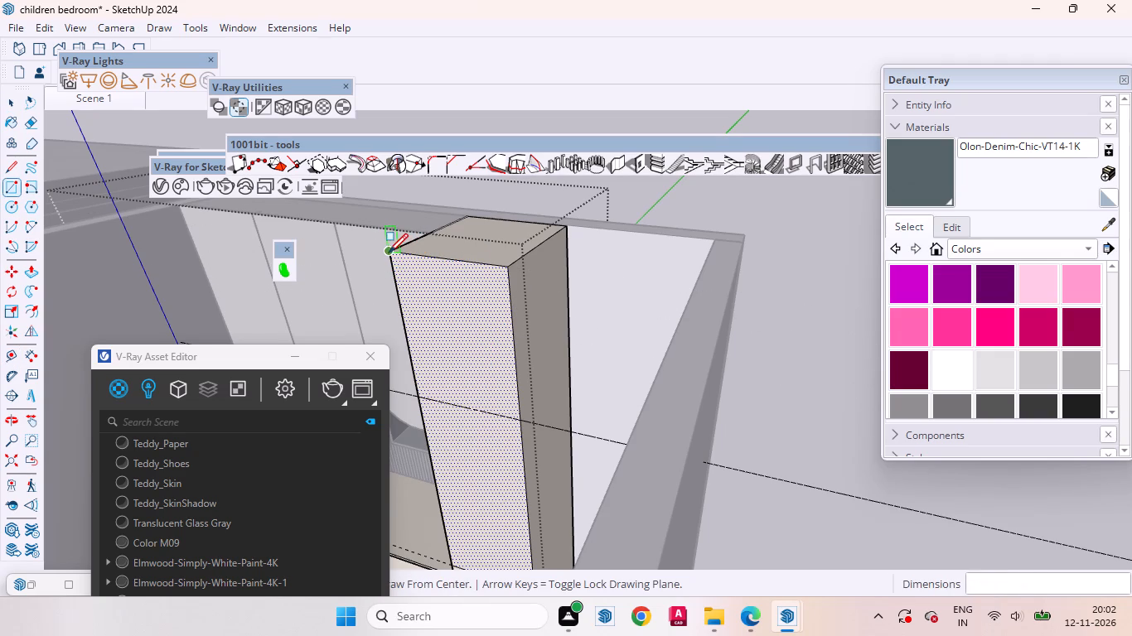
{"action": "left_click", "coordinate": [515, 423]}
{"action": "key", "text": "space"}
{"action": "left_click_drag", "start_coordinate": [491, 464], "coordinate": [506, 458]}
Offset the outline of the tall cabinet's middle front section inward by the previously used offset distance.
{"action": "scroll", "coordinate": [795, 284], "scroll_direction": "down", "scroll_amount": 12}
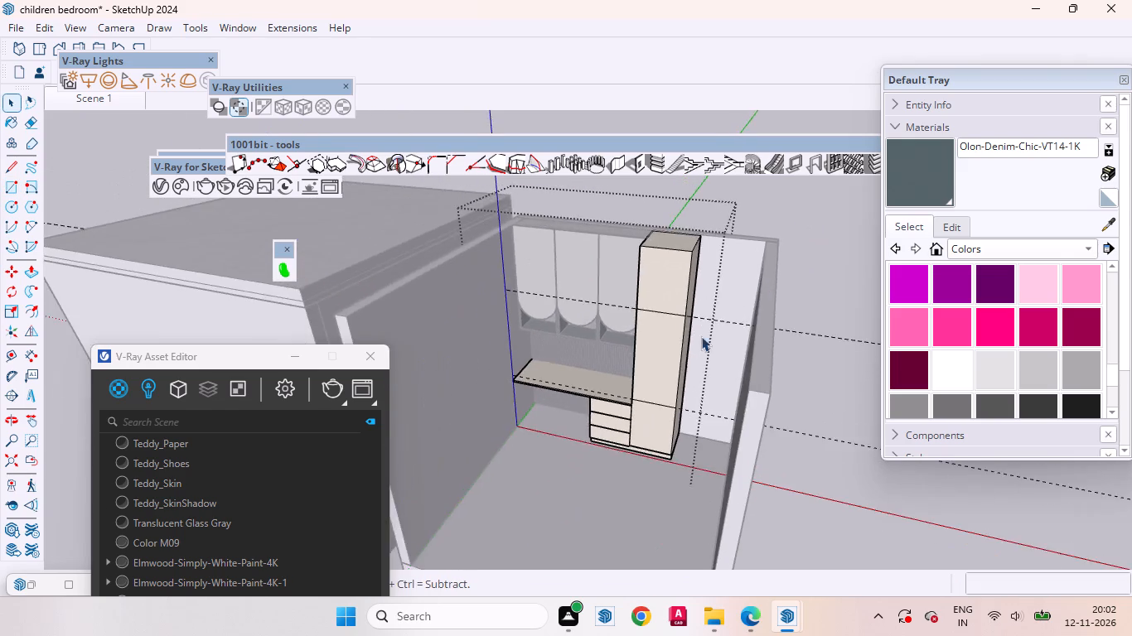
{"action": "middle_click_drag", "start_coordinate": [701, 336], "coordinate": [778, 167]}
{"action": "left_click", "coordinate": [661, 424]}
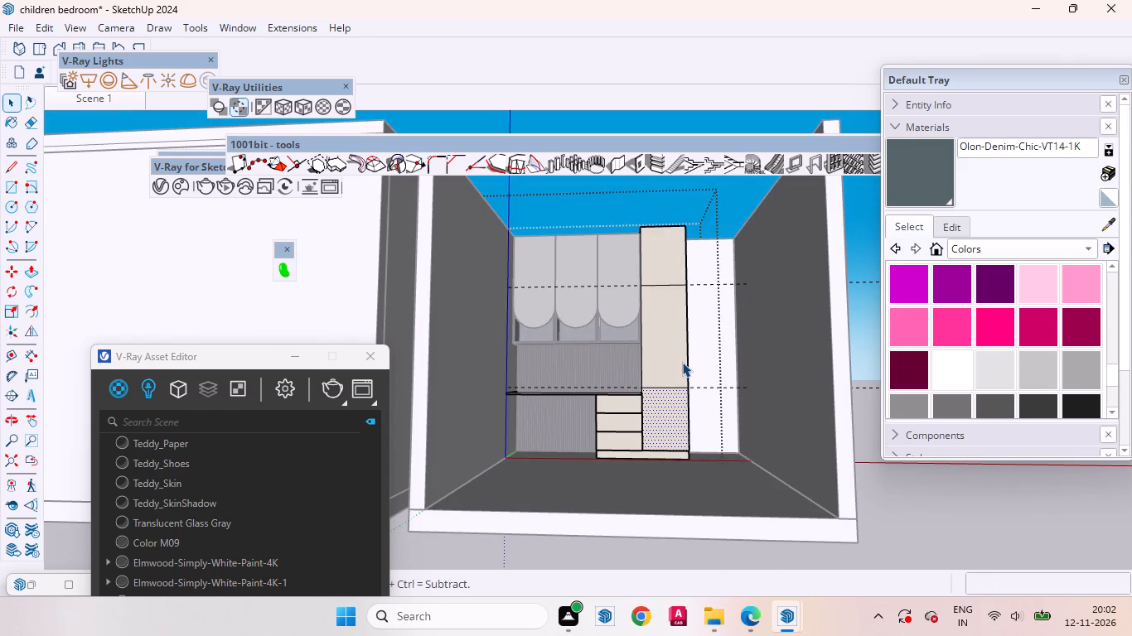
{"action": "scroll", "coordinate": [818, 518], "scroll_direction": "down", "scroll_amount": 3}
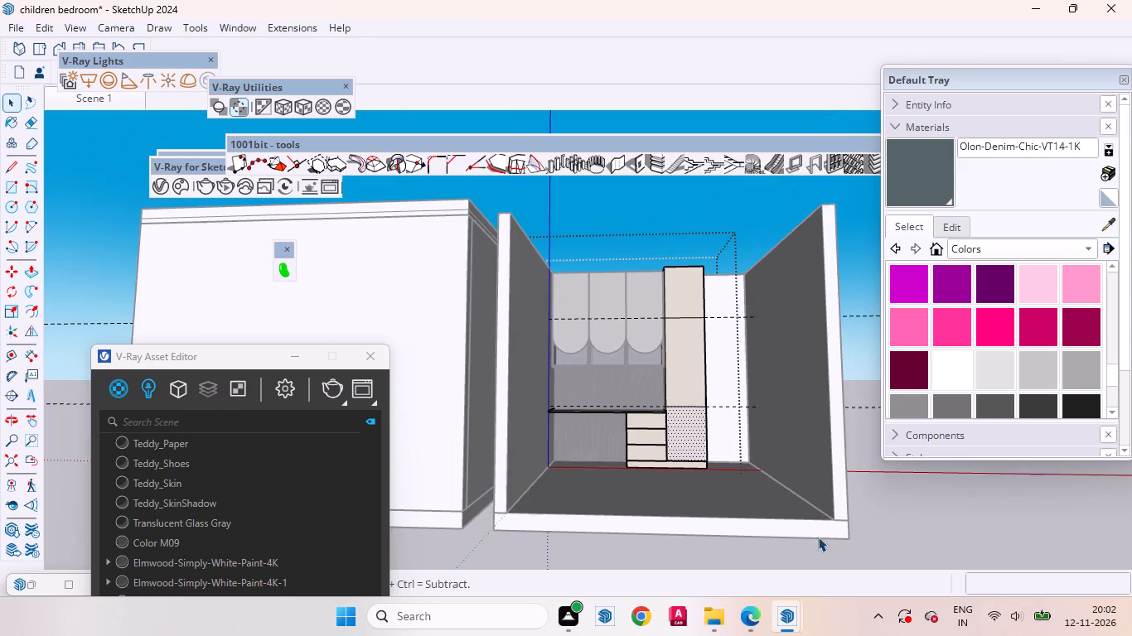
{"action": "left_click", "coordinate": [679, 330]}
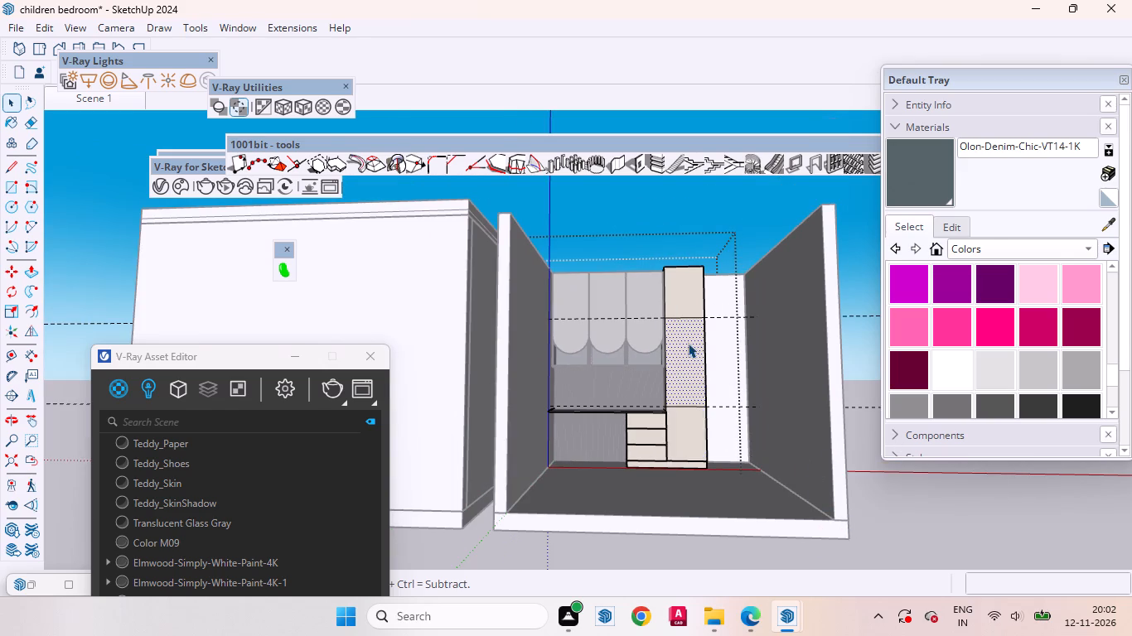
{"action": "scroll", "coordinate": [687, 344], "scroll_direction": "up", "scroll_amount": 6}
{"action": "key", "text": "f"}
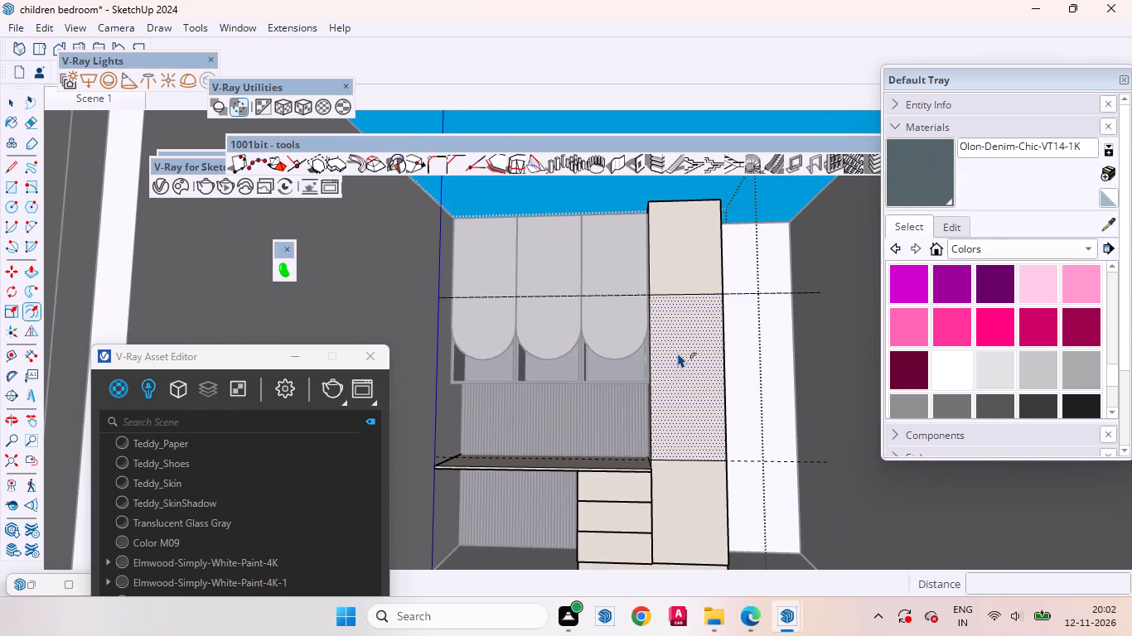
{"action": "double_click", "coordinate": [673, 349]}
{"action": "key", "text": "space"}
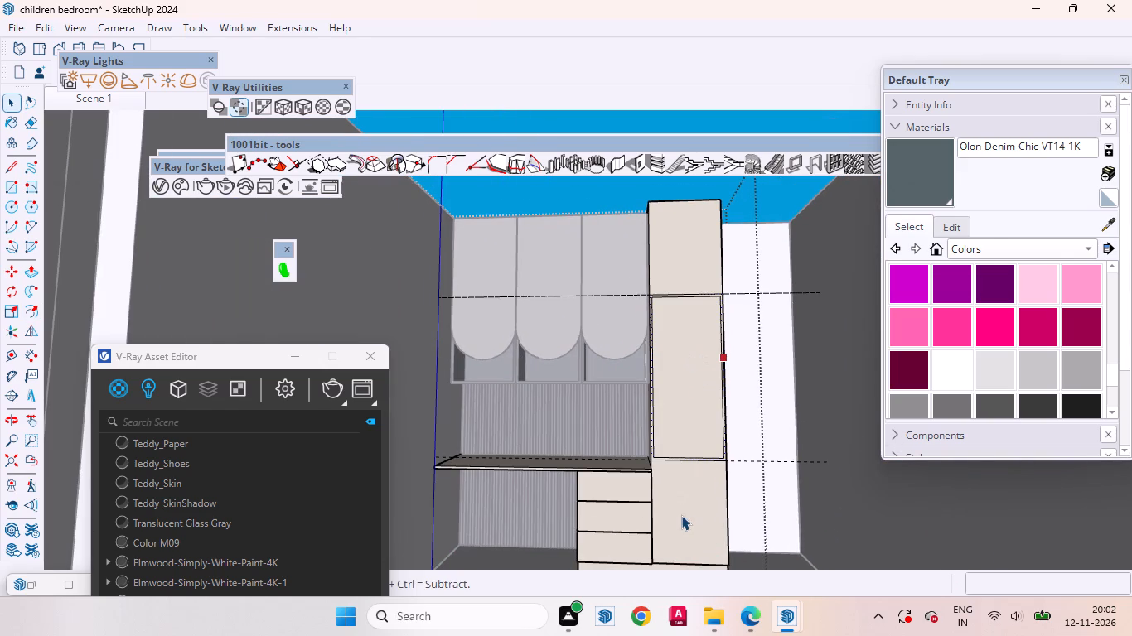
Offset the outline of the tall cabinet's lower front section inward by the same distance as the middle section.
{"action": "left_click", "coordinate": [681, 515]}
{"action": "key", "text": "f"}
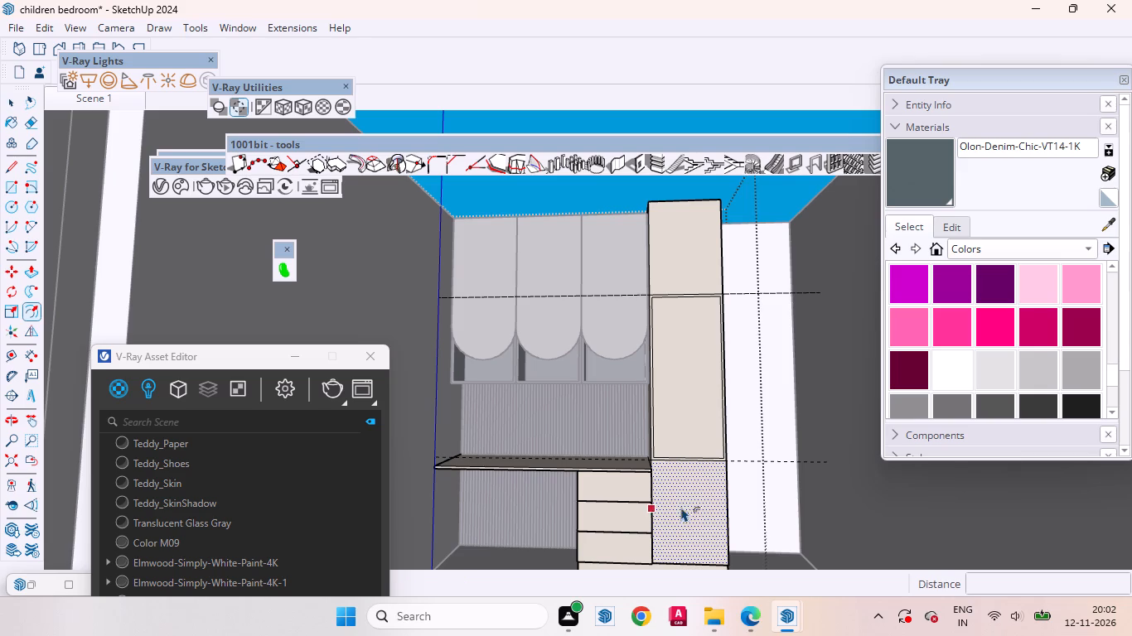
{"action": "scroll", "coordinate": [712, 499], "scroll_direction": "up", "scroll_amount": 3}
{"action": "middle_click_drag", "start_coordinate": [699, 501], "coordinate": [670, 501]}
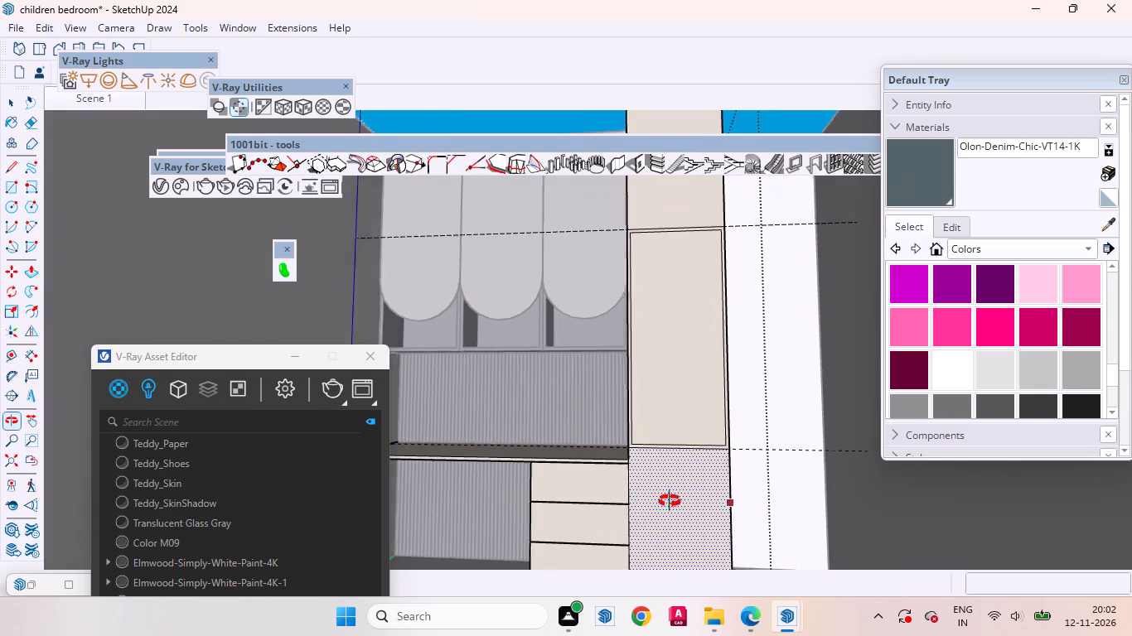
{"action": "middle_click_drag", "start_coordinate": [670, 501], "coordinate": [637, 494]}
{"action": "scroll", "coordinate": [633, 488], "scroll_direction": "up", "scroll_amount": 4}
{"action": "double_click", "coordinate": [633, 480]}
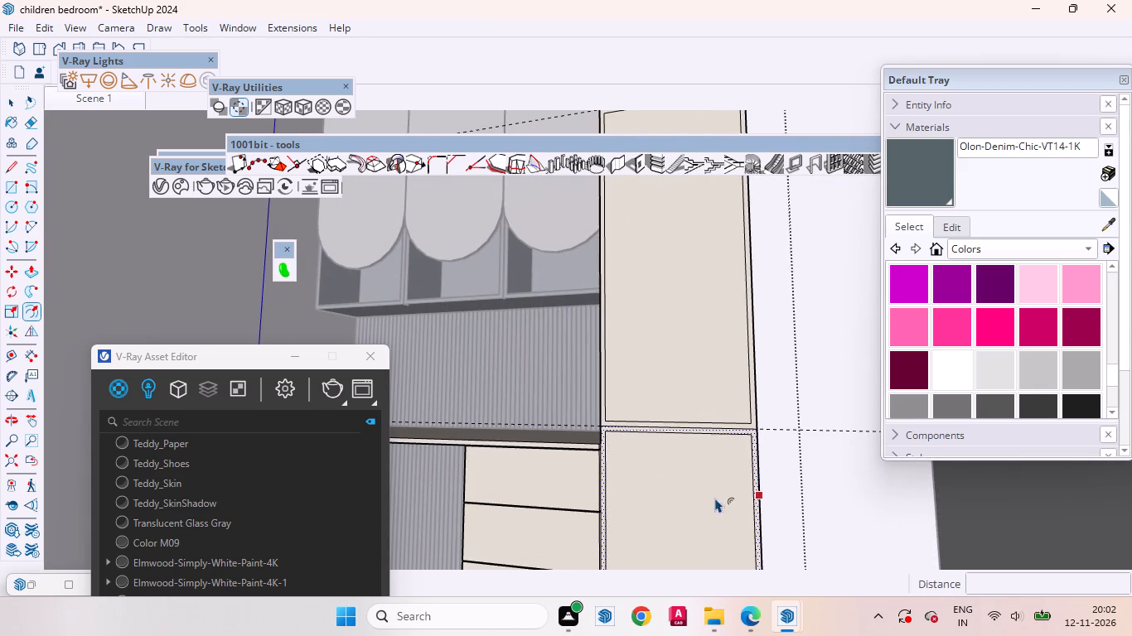
{"action": "key", "text": "space"}
Offset the outline of the tall cabinet's upper front section inward by the same distance as the other two sections.
{"action": "scroll", "coordinate": [698, 508], "scroll_direction": "down", "scroll_amount": 9}
{"action": "left_click", "coordinate": [672, 273]}
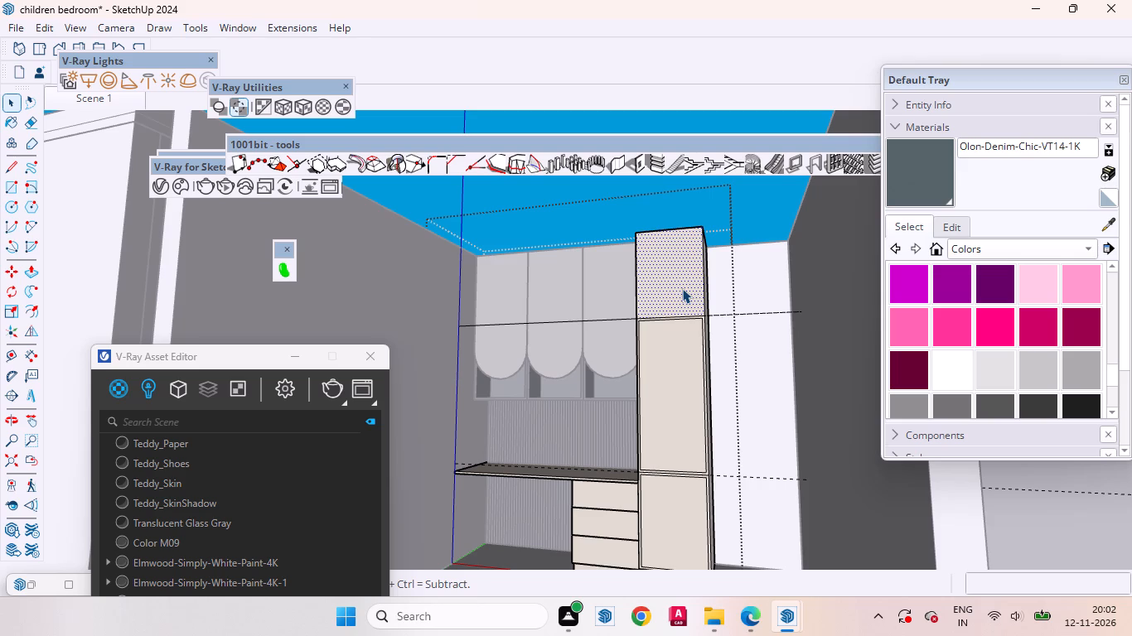
{"action": "key", "text": "f"}
{"action": "triple_click", "coordinate": [658, 282]}
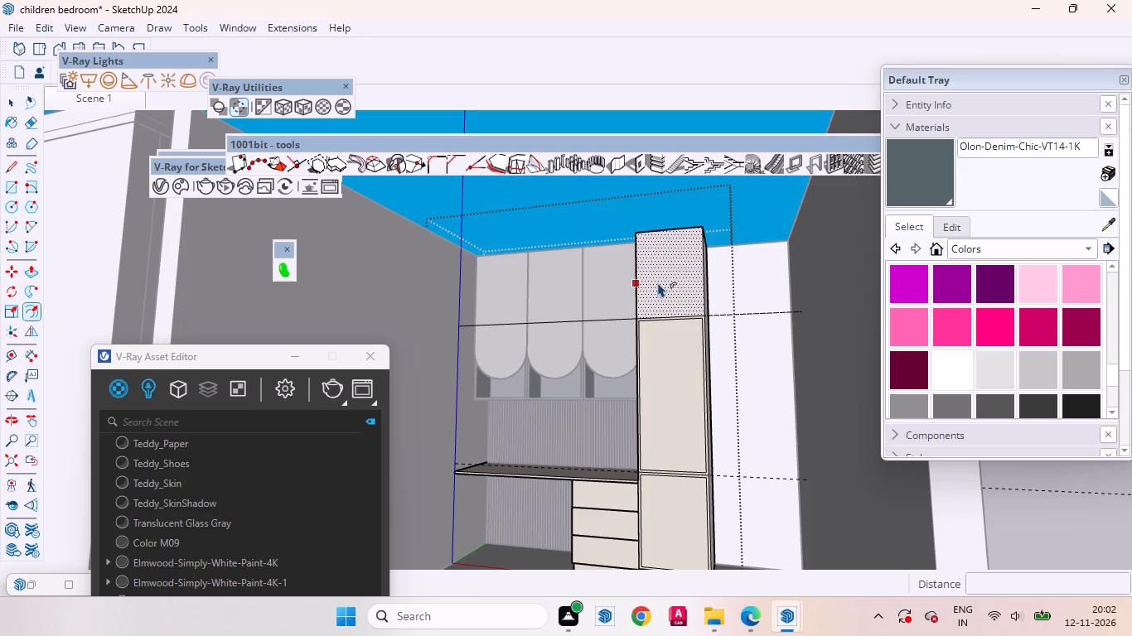
{"action": "key", "text": "space"}
Push the inner face of the tall cabinet's upper section 580 mm inward to hollow out the compartment.
{"action": "left_click", "coordinate": [677, 276]}
{"action": "middle_click_drag", "start_coordinate": [685, 319], "coordinate": [686, 422]}
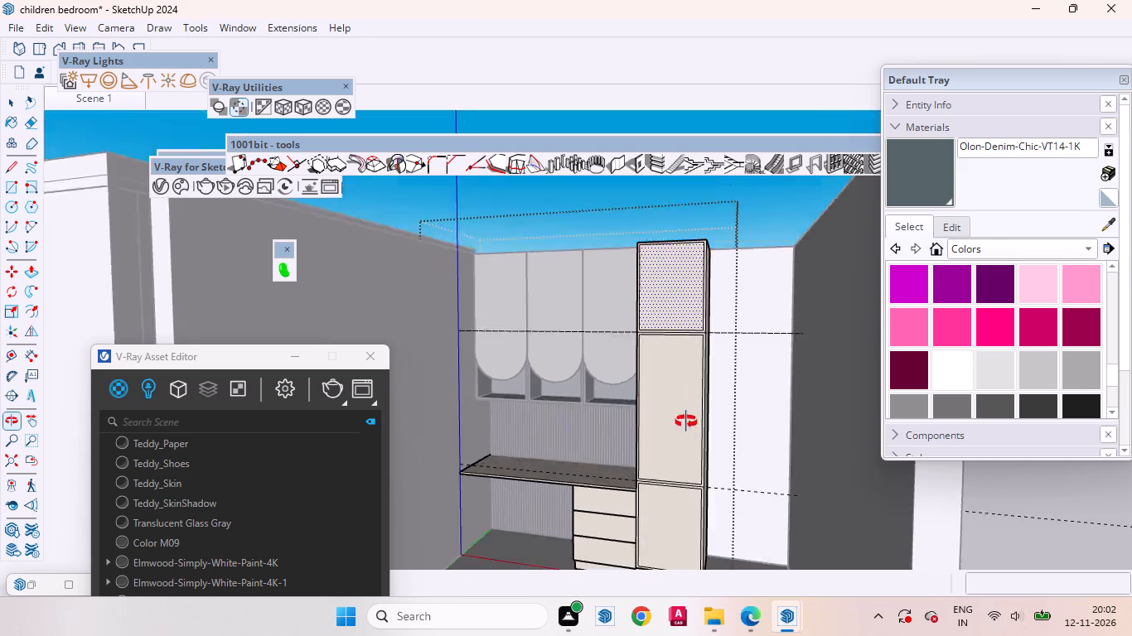
{"action": "middle_click_drag", "start_coordinate": [686, 422], "coordinate": [570, 555]}
{"action": "scroll", "coordinate": [619, 401], "scroll_direction": "up", "scroll_amount": 6}
{"action": "middle_click_drag", "start_coordinate": [646, 382], "coordinate": [615, 388]}
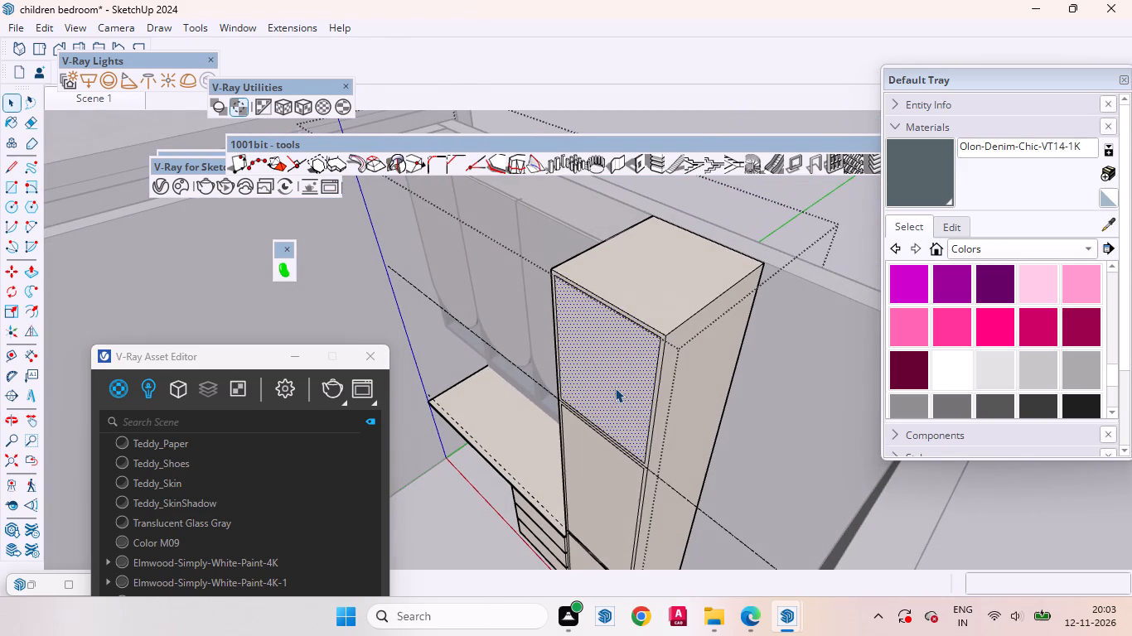
{"action": "key", "text": "p"}
{"action": "left_click", "coordinate": [615, 388]}
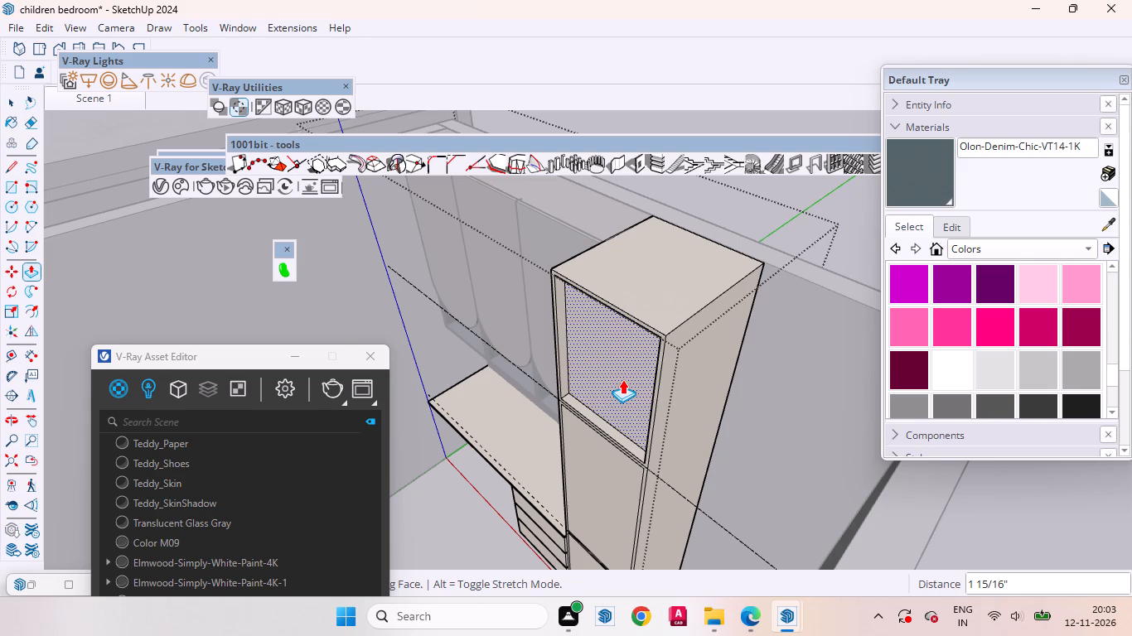
{"action": "key", "text": "5"}
{"action": "type", "text": "80"}
{"action": "type", "text": "mm"}
{"action": "key", "text": "Return"}
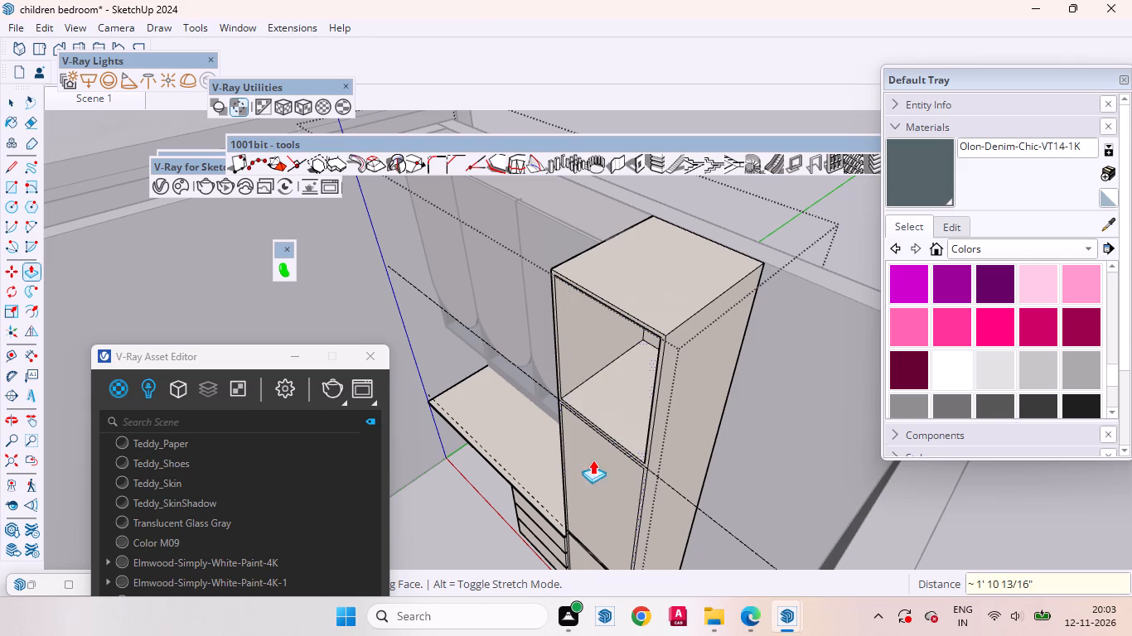
Push the inner faces of the tall cabinet's middle and lower sections inward by the same 580 mm.
{"action": "double_click", "coordinate": [594, 479]}
{"action": "scroll", "coordinate": [663, 288], "scroll_direction": "down", "scroll_amount": 8}
{"action": "scroll", "coordinate": [603, 411], "scroll_direction": "up", "scroll_amount": 1}
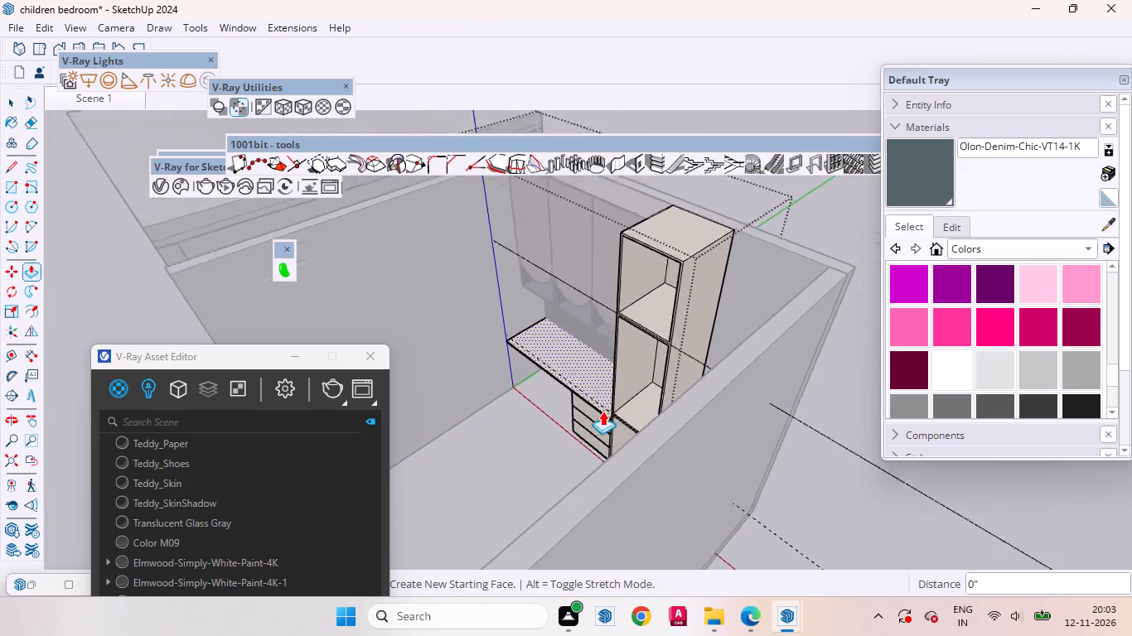
{"action": "scroll", "coordinate": [602, 411], "scroll_direction": "up", "scroll_amount": 7}
{"action": "double_click", "coordinate": [654, 453]}
{"action": "key", "text": "space"}
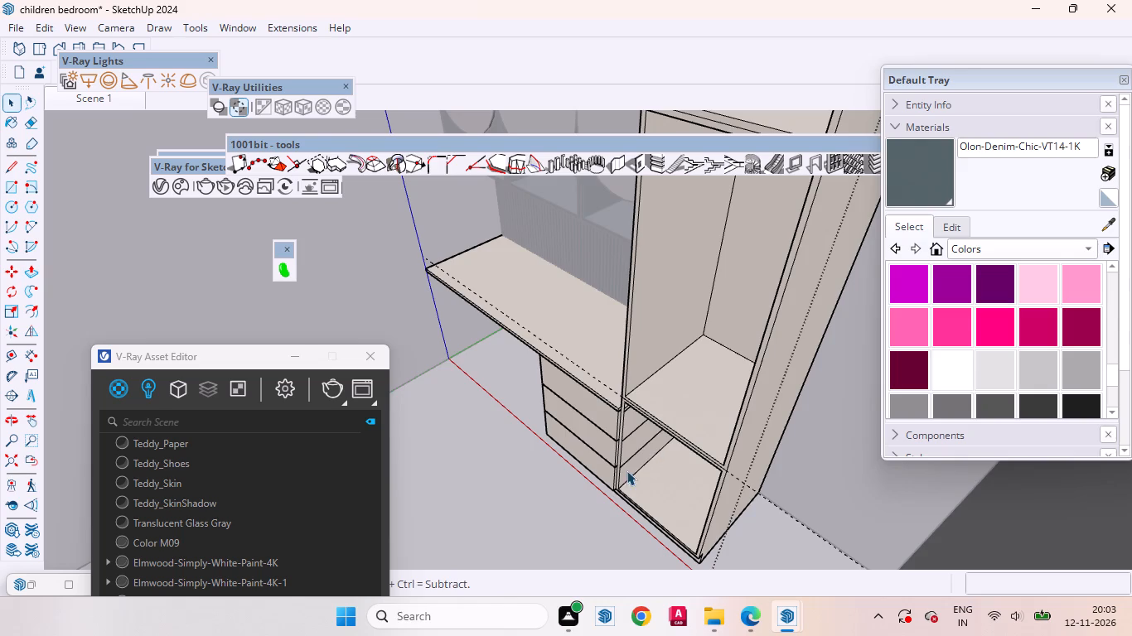
Examine the tall cabinet's three hollowed compartments from the front and within the whole room.
{"action": "middle_click_drag", "start_coordinate": [611, 483], "coordinate": [765, 285]}
{"action": "scroll", "coordinate": [558, 380], "scroll_direction": "down", "scroll_amount": 5}
{"action": "scroll", "coordinate": [546, 436], "scroll_direction": "up", "scroll_amount": 1}
{"action": "scroll", "coordinate": [557, 451], "scroll_direction": "down", "scroll_amount": 1}
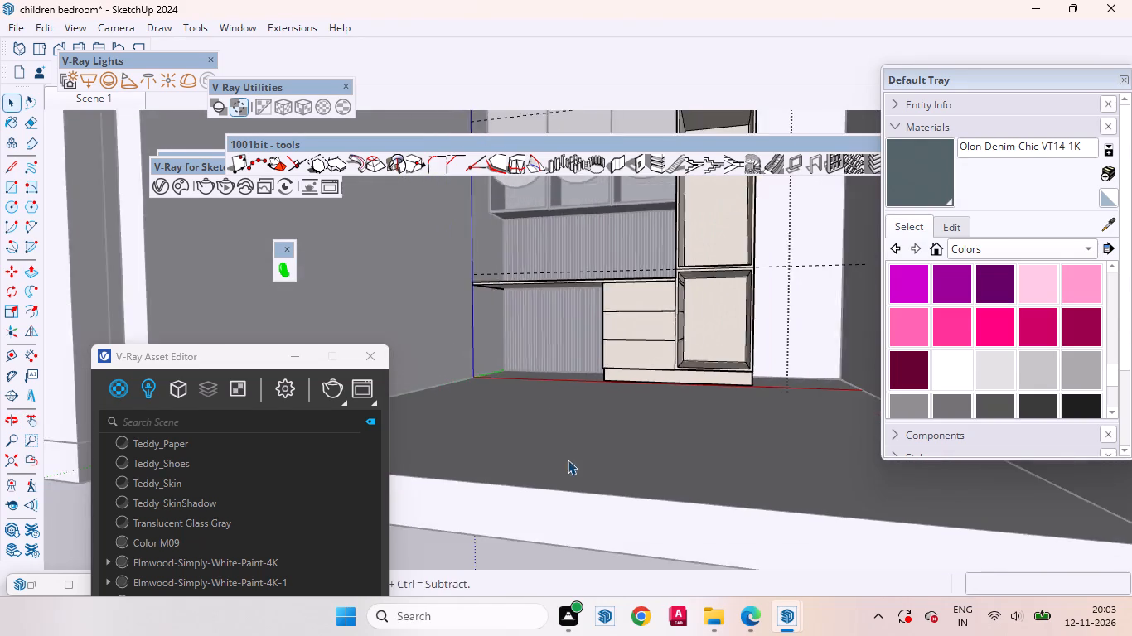
{"action": "scroll", "coordinate": [568, 460], "scroll_direction": "down", "scroll_amount": 9}
{"action": "middle_click_drag", "start_coordinate": [635, 431], "coordinate": [651, 494]}
{"action": "scroll", "coordinate": [646, 500], "scroll_direction": "down", "scroll_amount": 9}
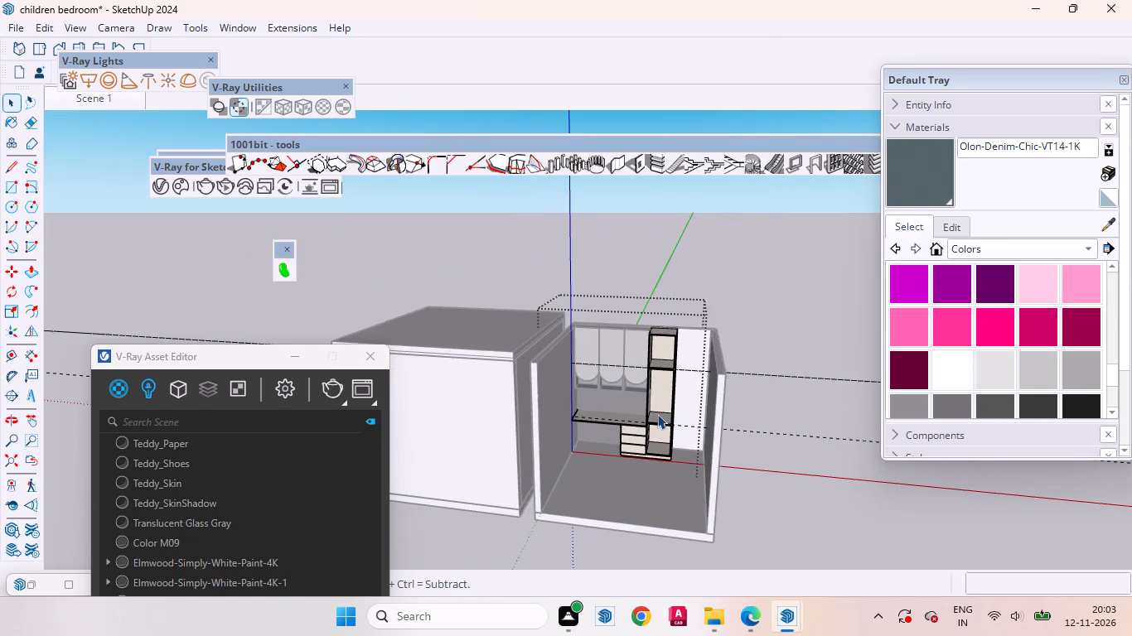
{"action": "middle_click_drag", "start_coordinate": [658, 409], "coordinate": [674, 387]}
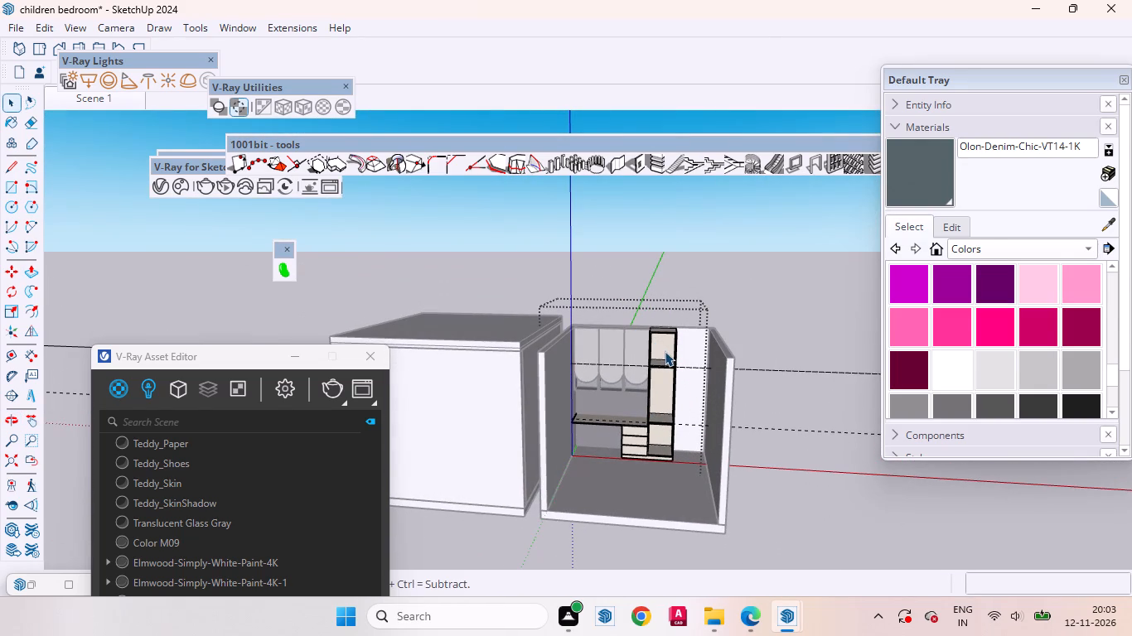
{"action": "scroll", "coordinate": [658, 378], "scroll_direction": "down", "scroll_amount": 4}
Pull the front frame face around the tall cabinet's upper compartment outward 18 mm.
{"action": "scroll", "coordinate": [655, 354], "scroll_direction": "up", "scroll_amount": 8}
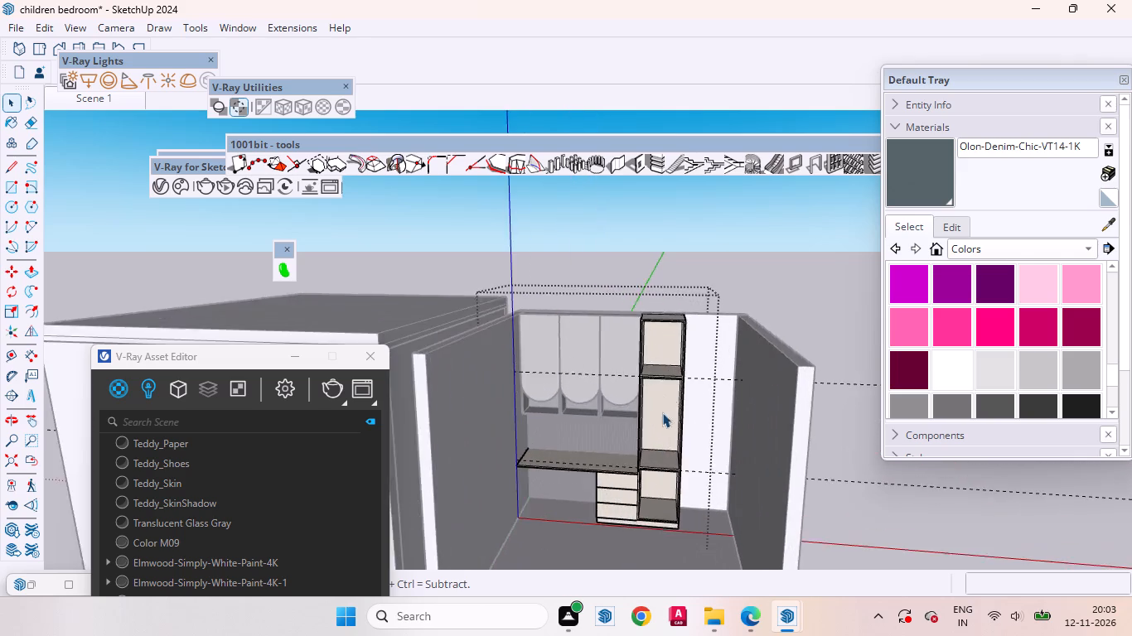
{"action": "scroll", "coordinate": [662, 412], "scroll_direction": "up", "scroll_amount": 4}
{"action": "scroll", "coordinate": [607, 492], "scroll_direction": "down", "scroll_amount": 8}
{"action": "scroll", "coordinate": [622, 412], "scroll_direction": "up", "scroll_amount": 7}
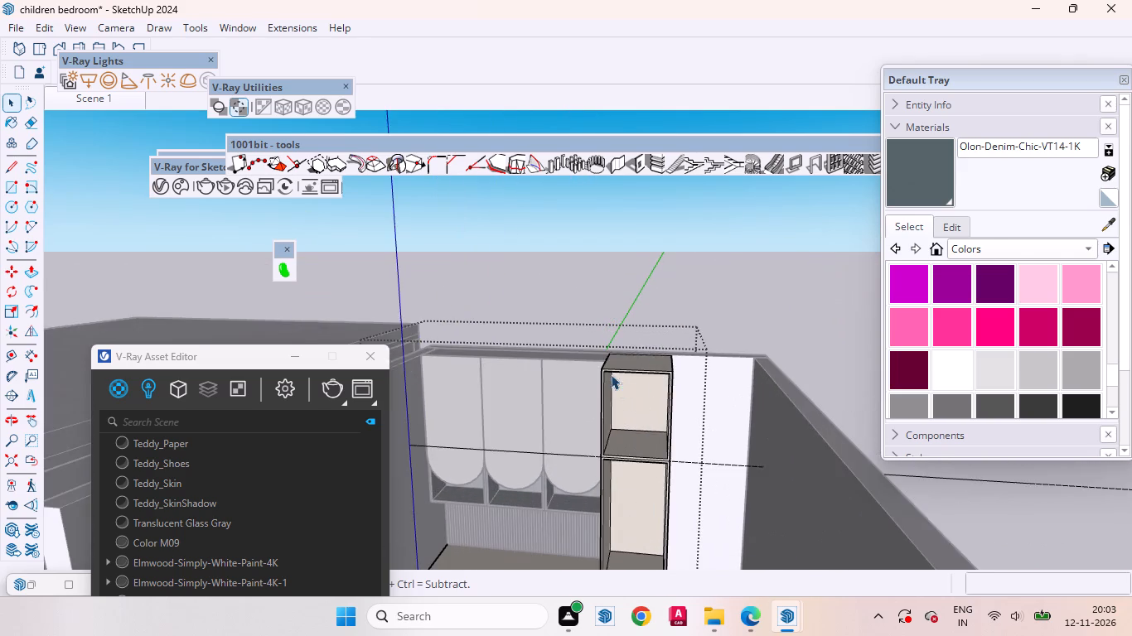
{"action": "scroll", "coordinate": [611, 374], "scroll_direction": "up", "scroll_amount": 13}
{"action": "left_click", "coordinate": [602, 383]}
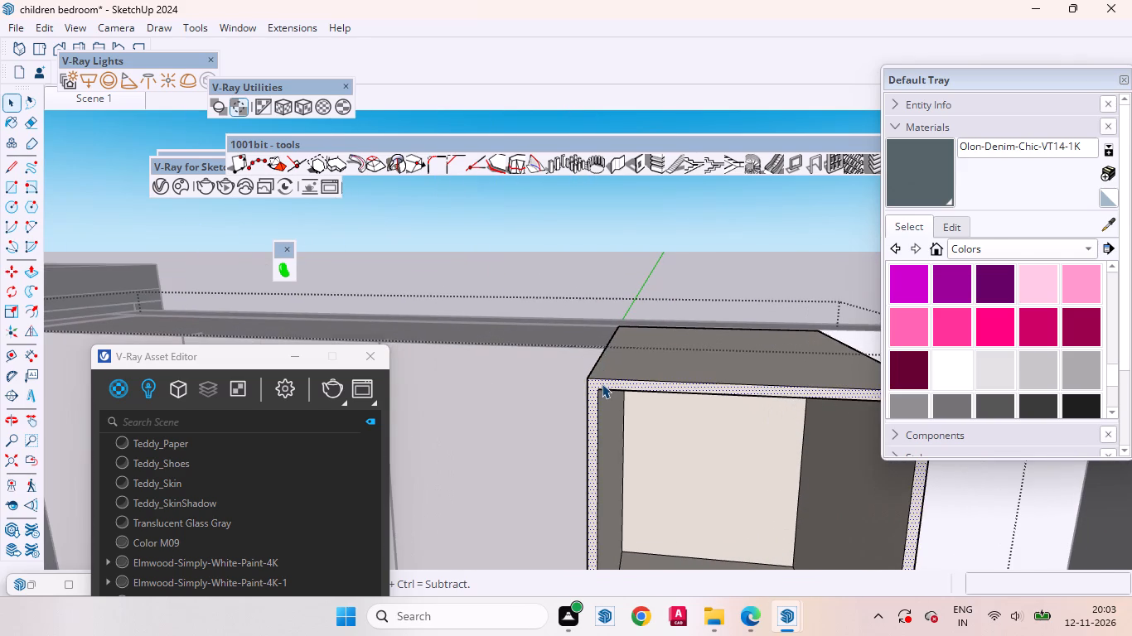
{"action": "key", "text": "p"}
{"action": "left_click", "coordinate": [602, 383]}
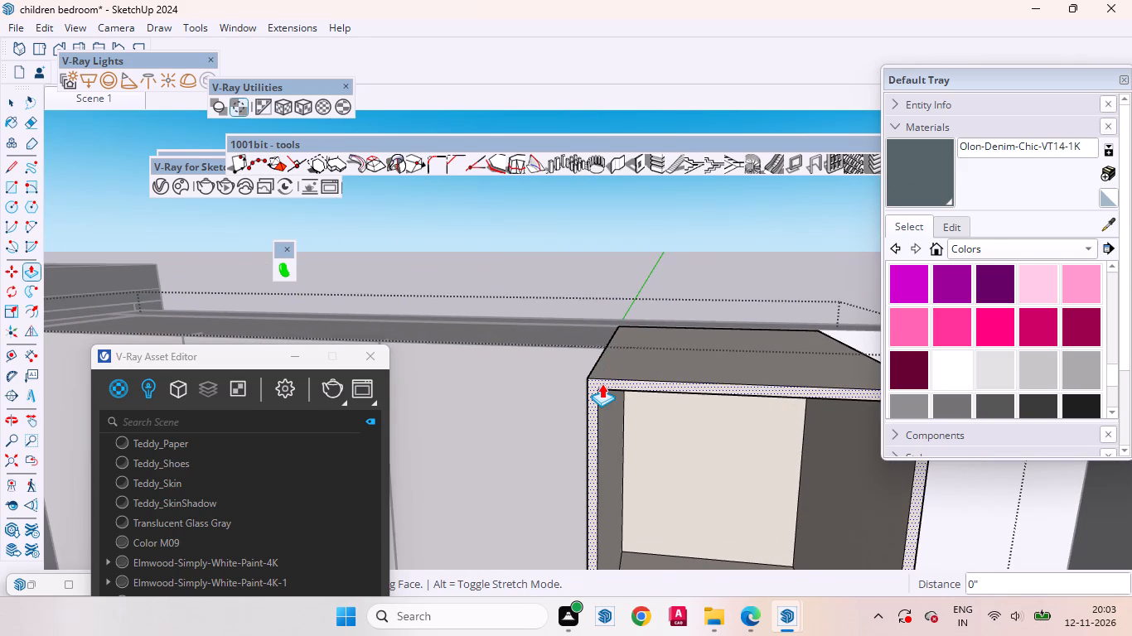
{"action": "type", "text": "18mm"}
{"action": "key", "text": "Return"}
Pull the front frame face around the tall cabinet's middle compartment outward by the same 18 mm.
{"action": "scroll", "coordinate": [617, 340], "scroll_direction": "down", "scroll_amount": 9}
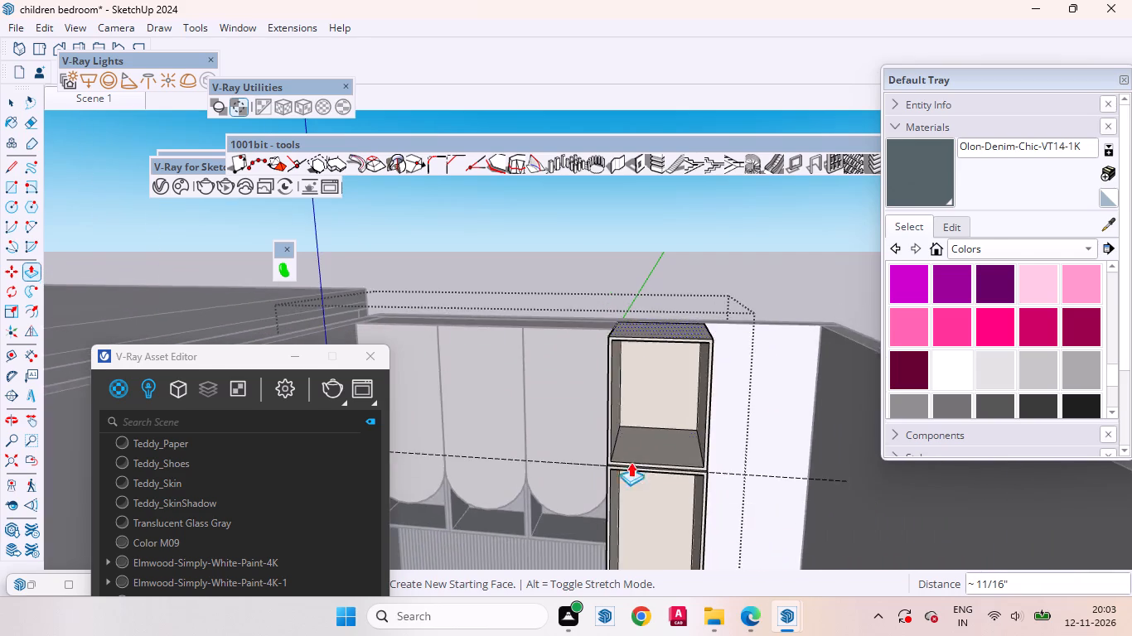
{"action": "scroll", "coordinate": [618, 523], "scroll_direction": "up", "scroll_amount": 16}
{"action": "double_click", "coordinate": [597, 435]}
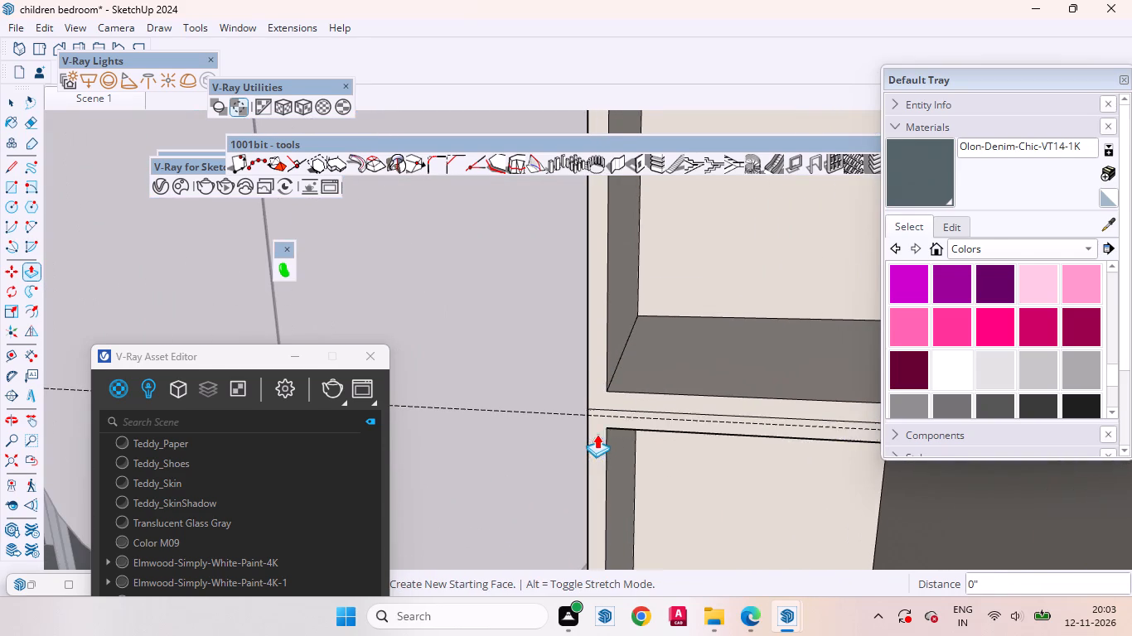
Pull the front frame face around the tall cabinet's lower compartment outward by the same 18 mm.
{"action": "scroll", "coordinate": [589, 344], "scroll_direction": "down", "scroll_amount": 20}
{"action": "scroll", "coordinate": [589, 344], "scroll_direction": "down", "scroll_amount": 5}
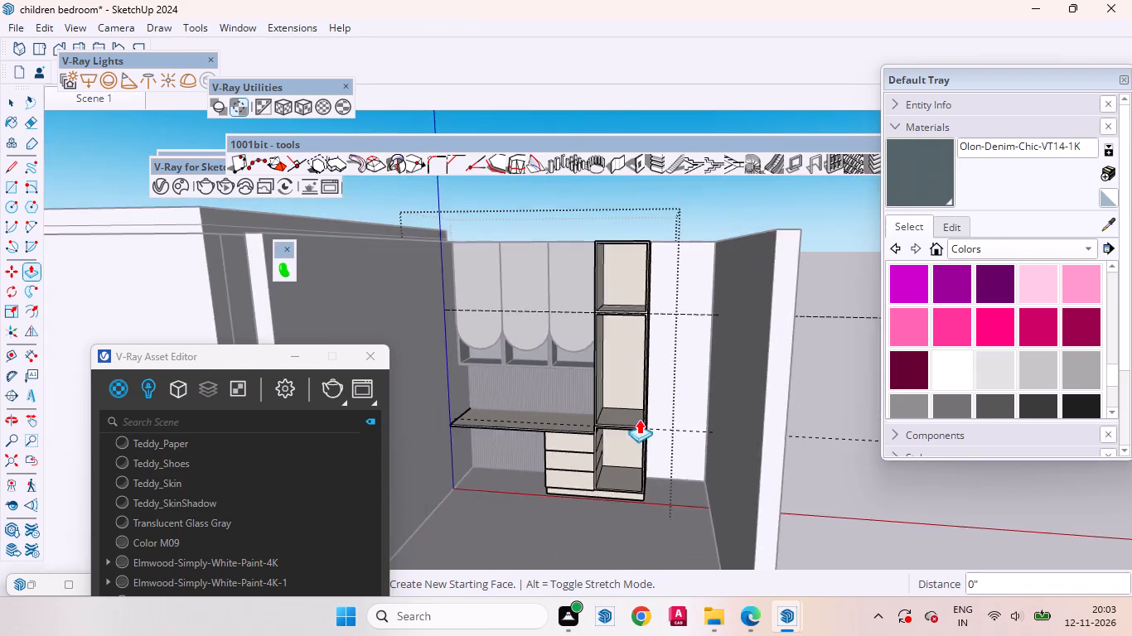
{"action": "scroll", "coordinate": [636, 419], "scroll_direction": "up", "scroll_amount": 20}
{"action": "double_click", "coordinate": [576, 425]}
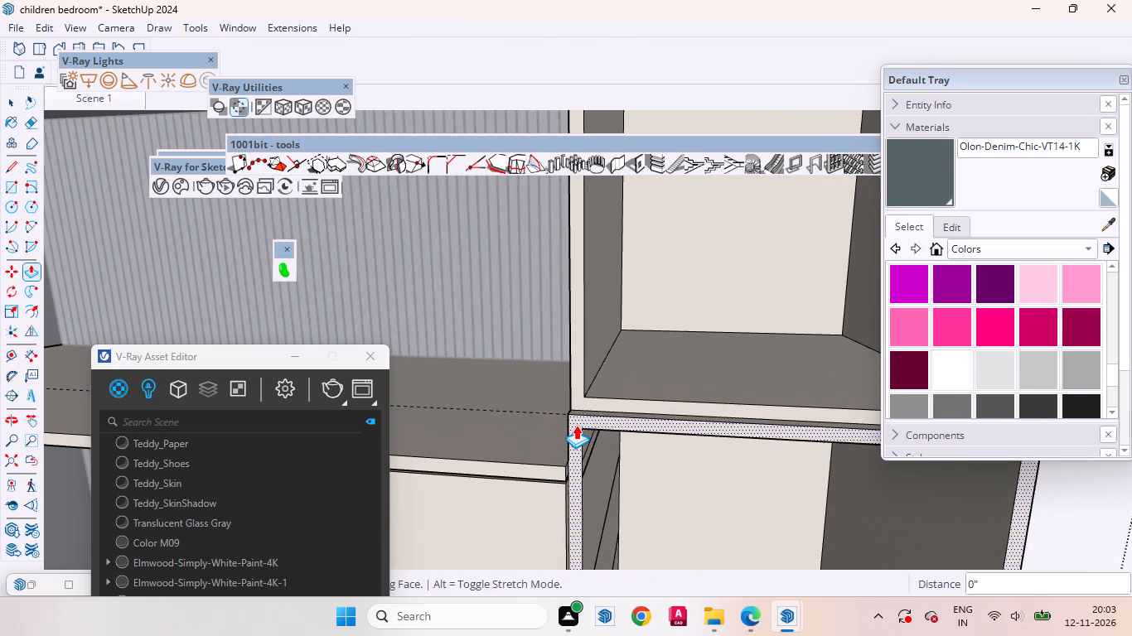
{"action": "scroll", "coordinate": [580, 463], "scroll_direction": "down", "scroll_amount": 19}
{"action": "key", "text": "space"}
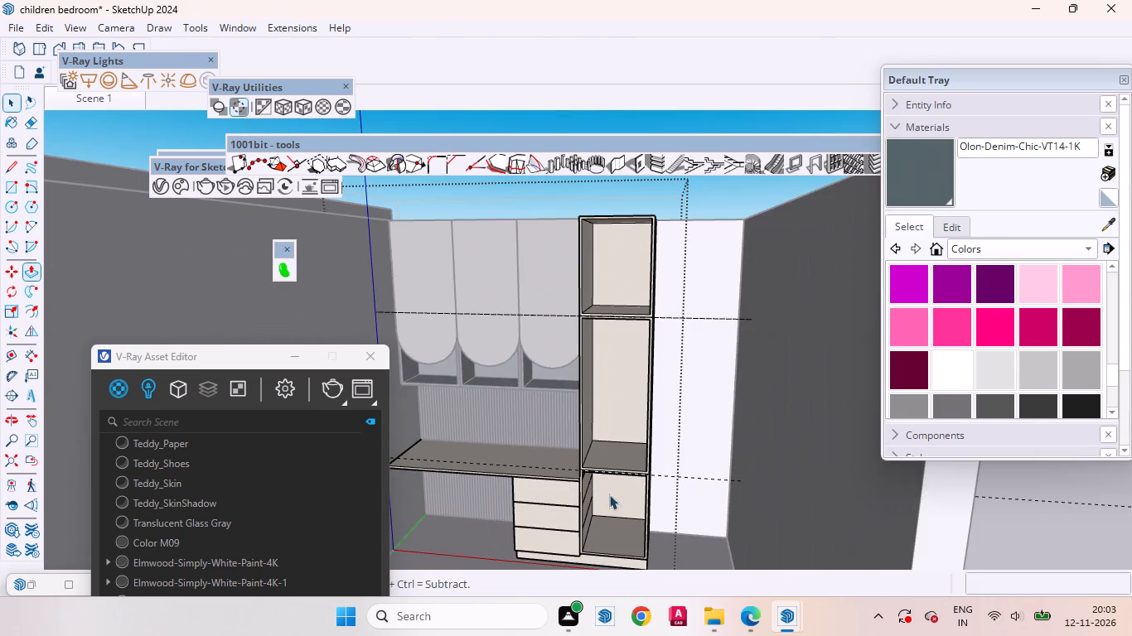
Make a new empty group within the tall cabinet's group and open it for drawing.
{"action": "scroll", "coordinate": [590, 202], "scroll_direction": "up", "scroll_amount": 4}
{"action": "scroll", "coordinate": [547, 273], "scroll_direction": "down", "scroll_amount": 4}
{"action": "right_click", "coordinate": [722, 205]}
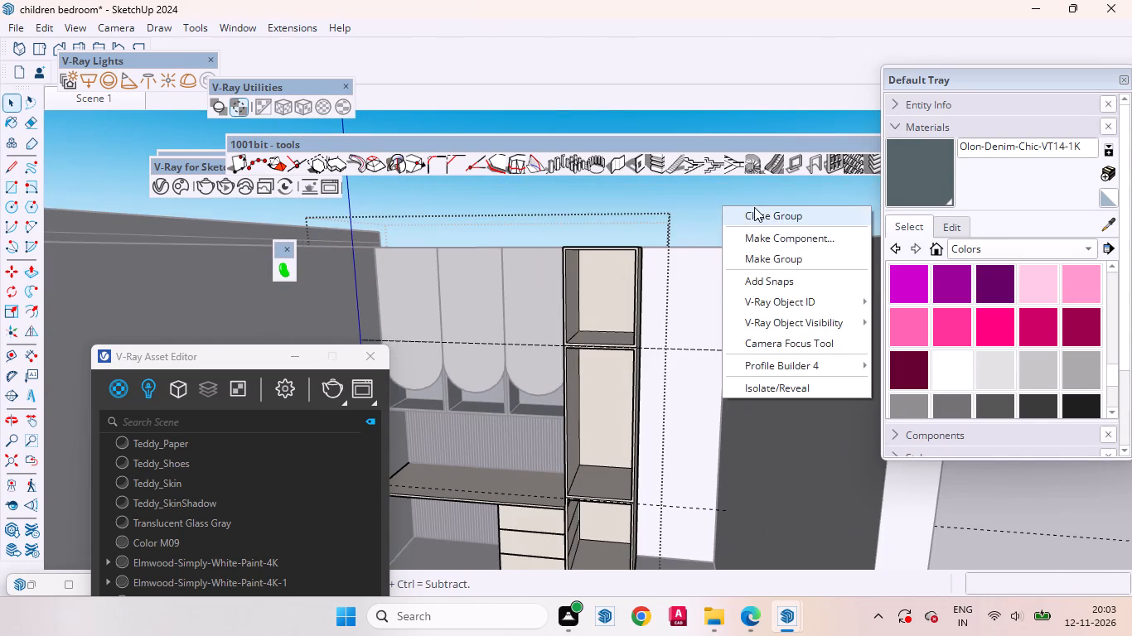
{"action": "left_click", "coordinate": [703, 200]}
{"action": "right_click", "coordinate": [710, 200]}
{"action": "left_click", "coordinate": [765, 255]}
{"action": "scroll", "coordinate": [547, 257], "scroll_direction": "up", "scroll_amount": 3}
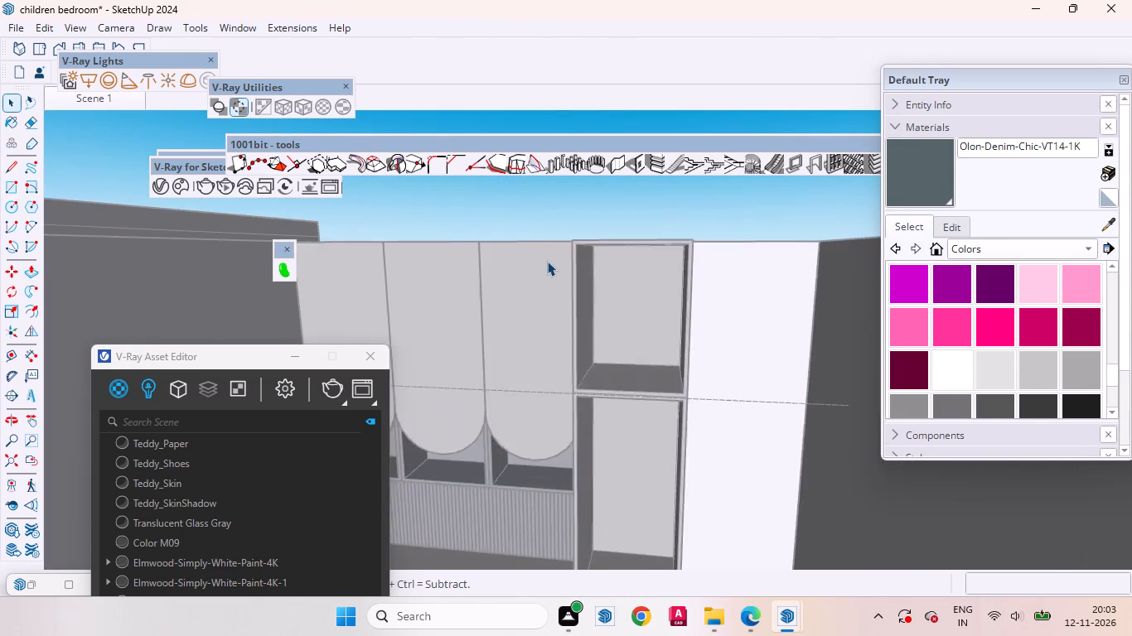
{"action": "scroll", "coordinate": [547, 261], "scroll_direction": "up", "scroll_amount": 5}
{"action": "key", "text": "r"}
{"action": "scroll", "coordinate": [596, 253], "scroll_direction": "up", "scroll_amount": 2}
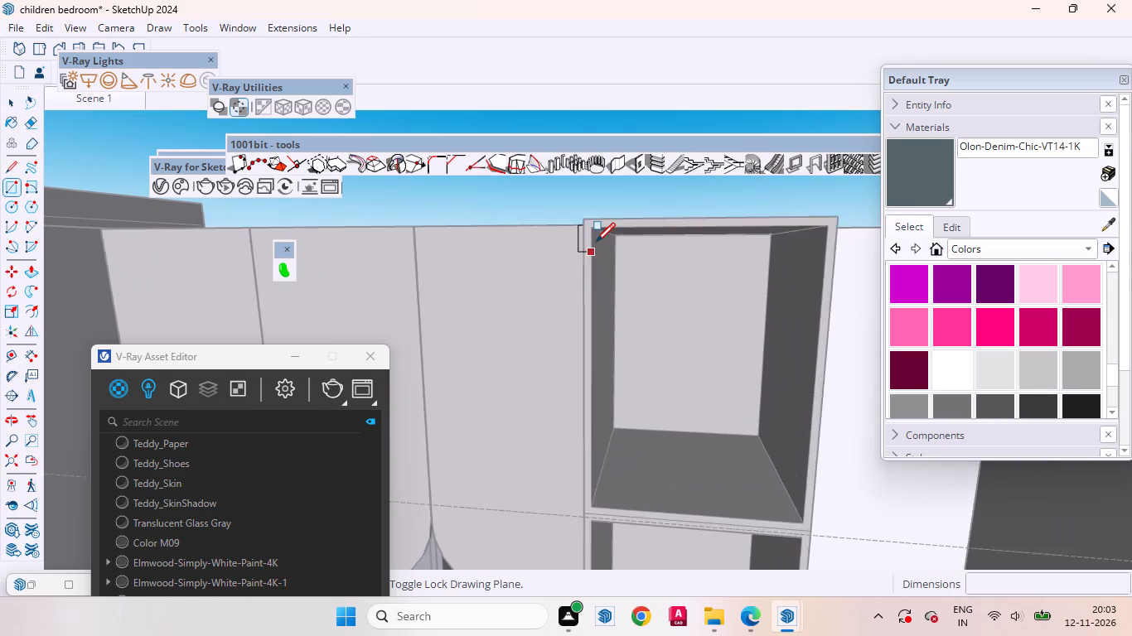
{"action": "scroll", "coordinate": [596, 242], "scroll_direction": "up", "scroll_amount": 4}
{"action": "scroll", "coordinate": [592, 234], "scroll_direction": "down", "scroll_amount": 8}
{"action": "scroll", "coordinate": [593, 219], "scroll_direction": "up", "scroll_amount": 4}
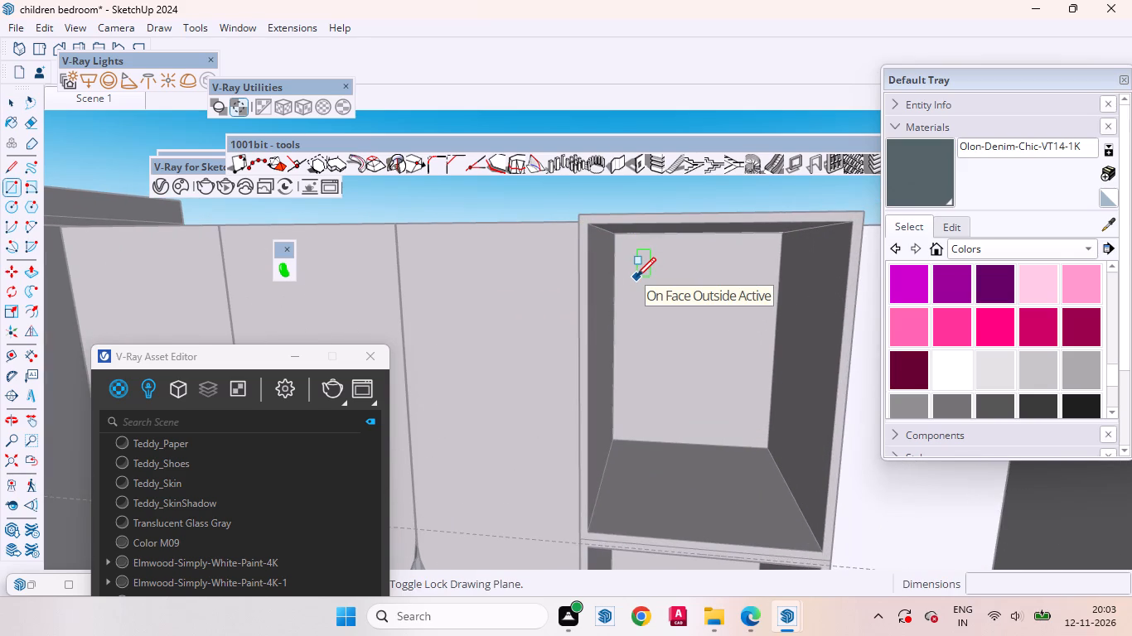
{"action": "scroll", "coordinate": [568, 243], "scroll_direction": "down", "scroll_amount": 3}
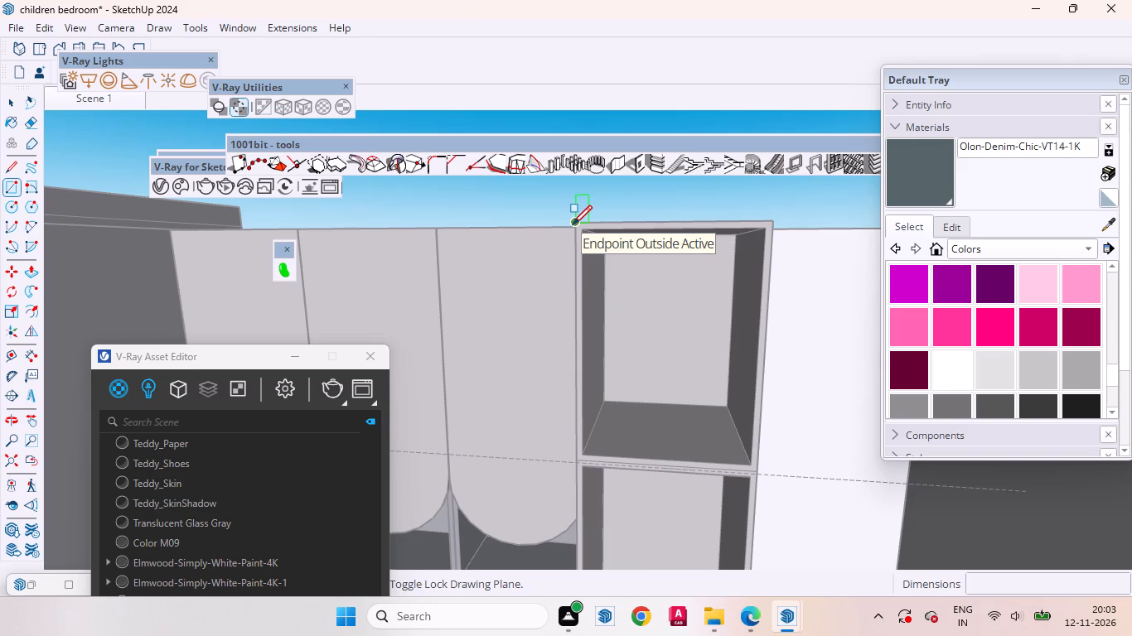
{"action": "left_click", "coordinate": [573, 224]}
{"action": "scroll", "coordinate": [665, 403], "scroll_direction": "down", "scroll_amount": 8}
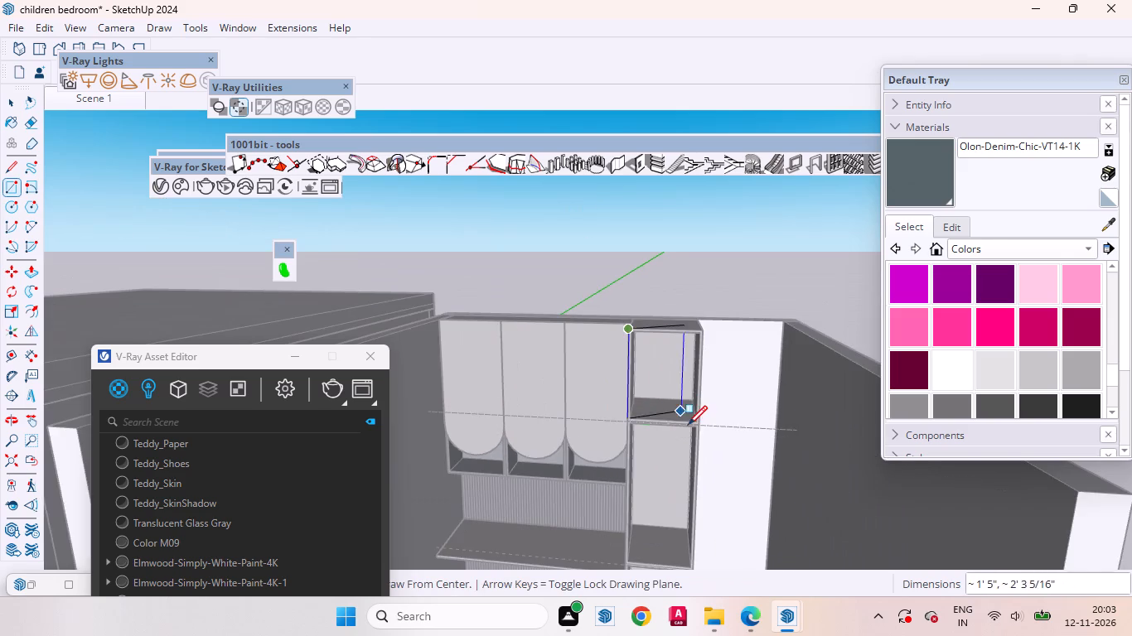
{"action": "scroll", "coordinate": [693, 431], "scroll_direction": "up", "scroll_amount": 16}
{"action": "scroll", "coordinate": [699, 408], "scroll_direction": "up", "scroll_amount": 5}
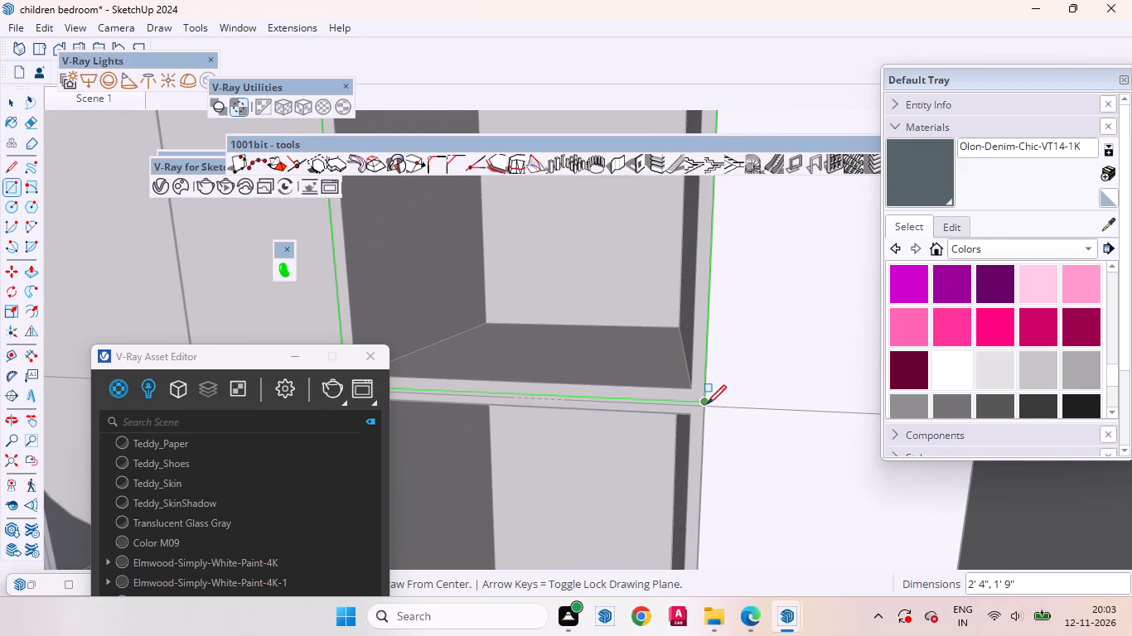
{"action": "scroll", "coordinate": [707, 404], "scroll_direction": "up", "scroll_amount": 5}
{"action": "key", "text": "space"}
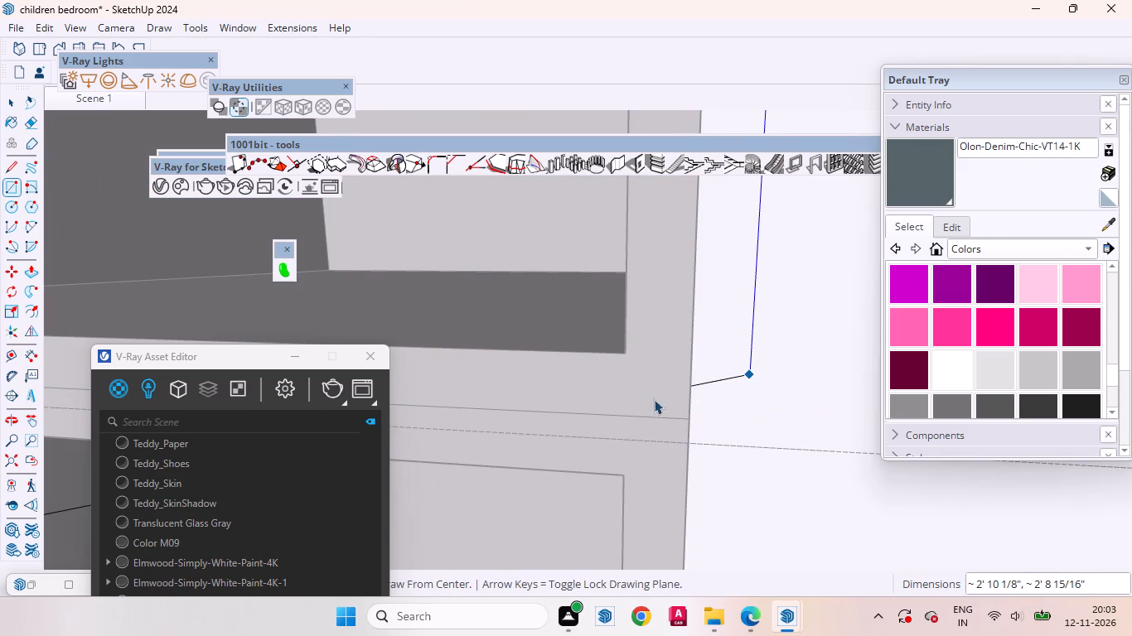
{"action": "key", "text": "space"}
Place a horizontal guide 1.5 mm above the seam between the tall cabinet's upper and middle compartments.
{"action": "scroll", "coordinate": [723, 336], "scroll_direction": "down", "scroll_amount": 8}
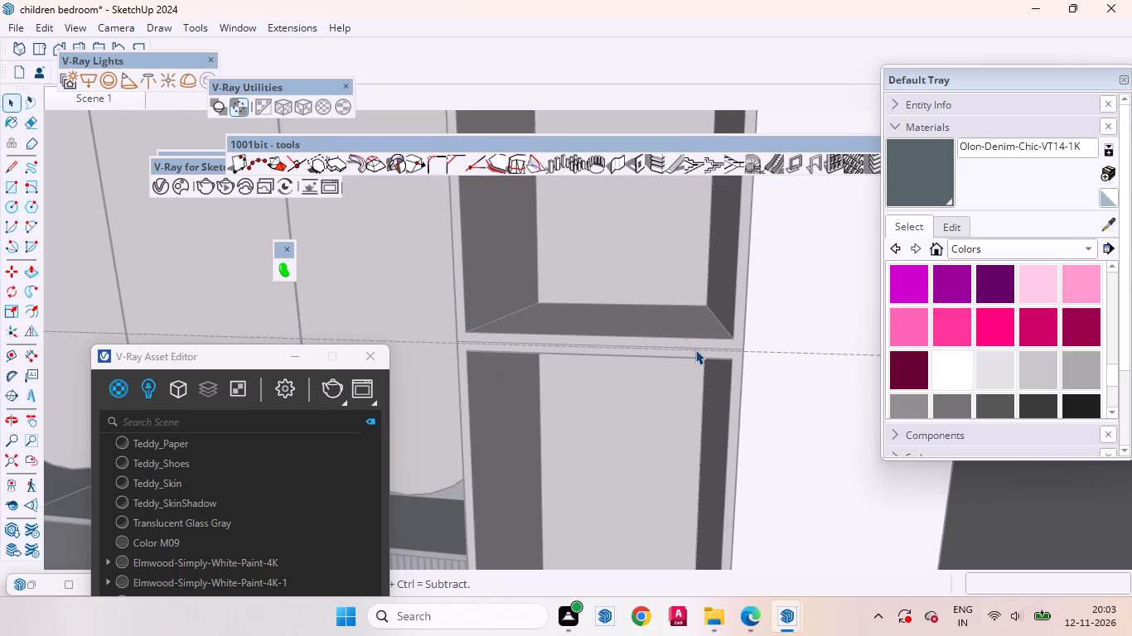
{"action": "scroll", "coordinate": [461, 358], "scroll_direction": "up", "scroll_amount": 5}
{"action": "middle_click_drag", "start_coordinate": [478, 349], "coordinate": [372, 384]}
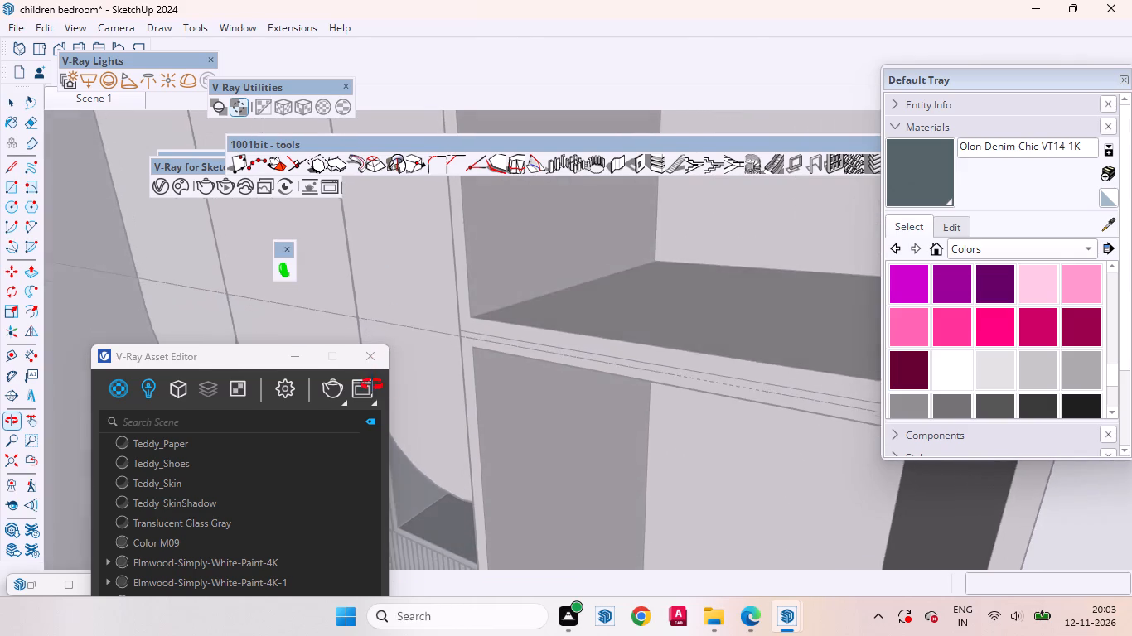
{"action": "middle_click_drag", "start_coordinate": [372, 384], "coordinate": [390, 386]}
{"action": "scroll", "coordinate": [488, 343], "scroll_direction": "up", "scroll_amount": 14}
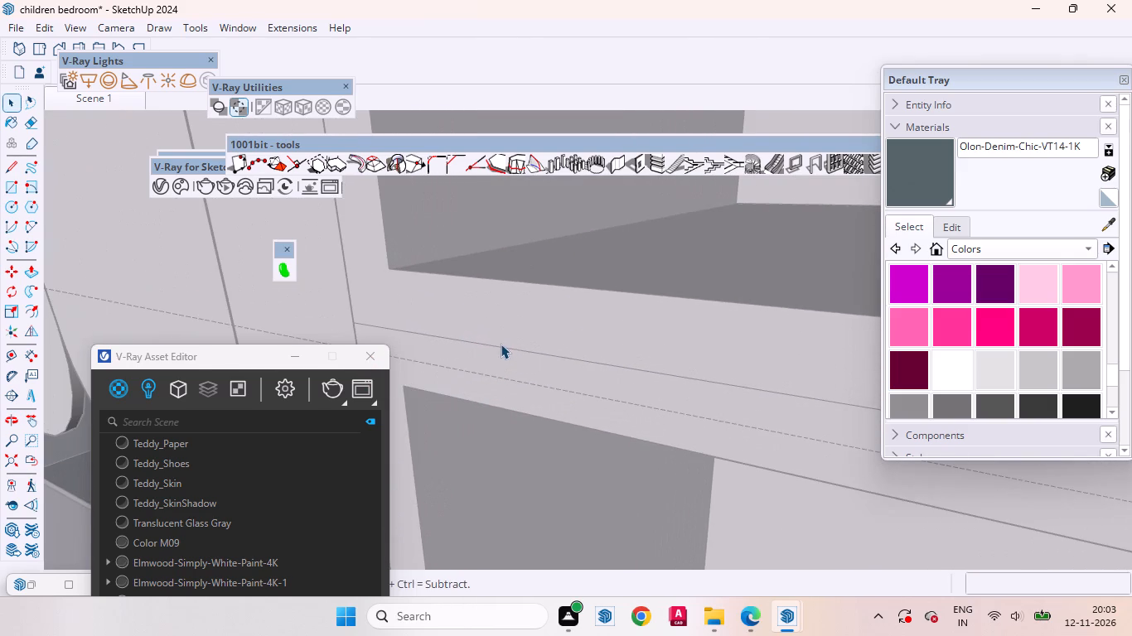
{"action": "key", "text": "t"}
{"action": "scroll", "coordinate": [529, 350], "scroll_direction": "up", "scroll_amount": 3}
{"action": "key", "text": "t"}
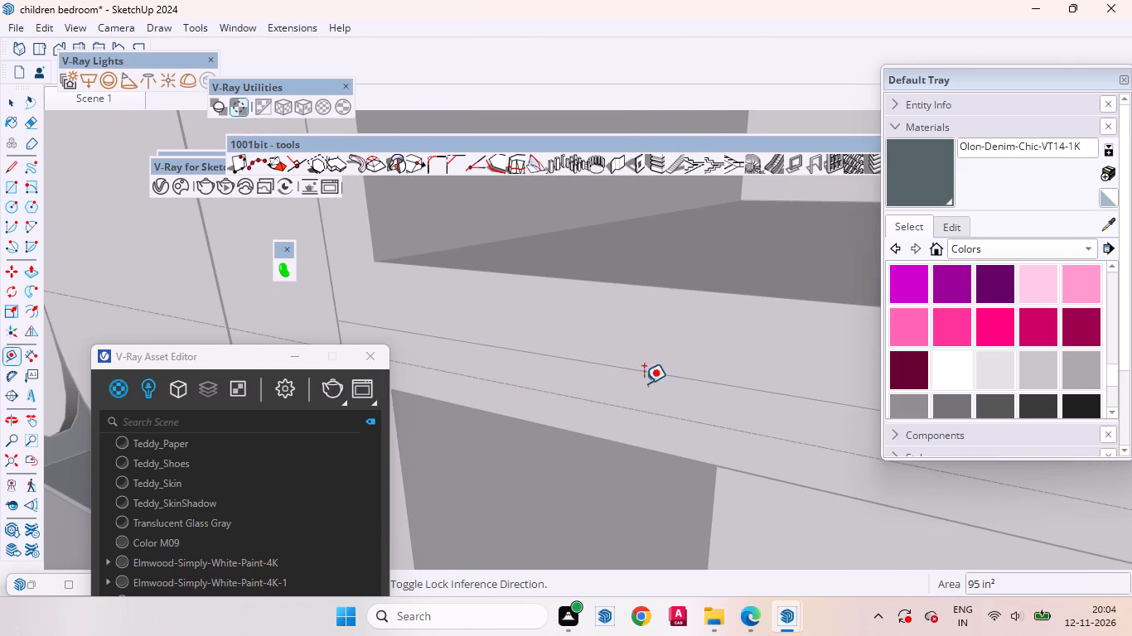
{"action": "key", "text": "space"}
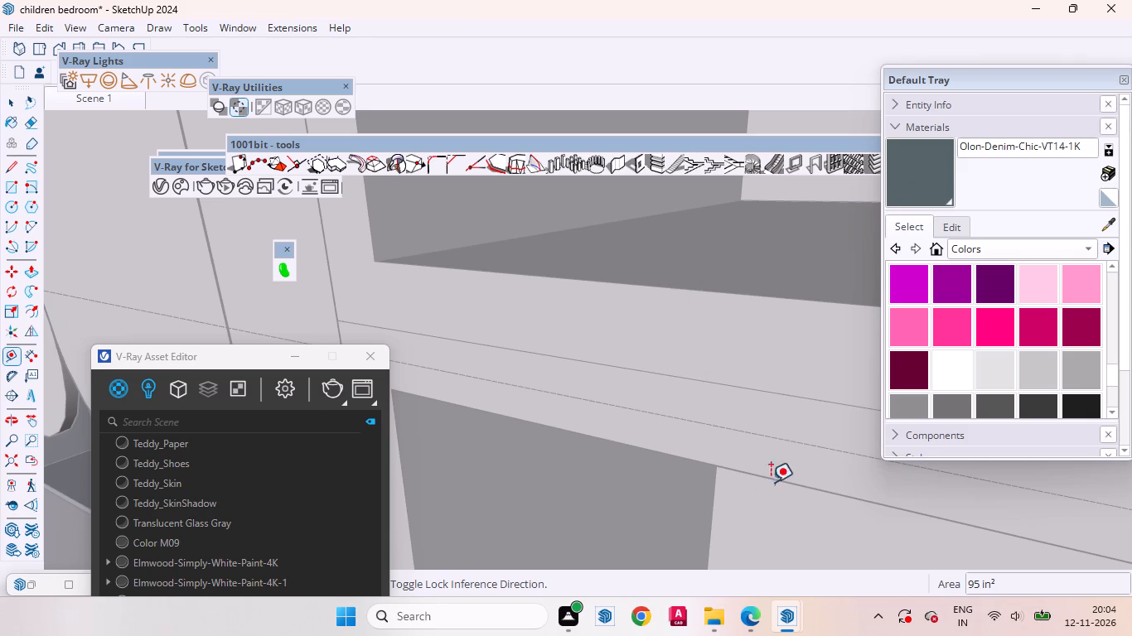
{"action": "left_click", "coordinate": [2, 107]}
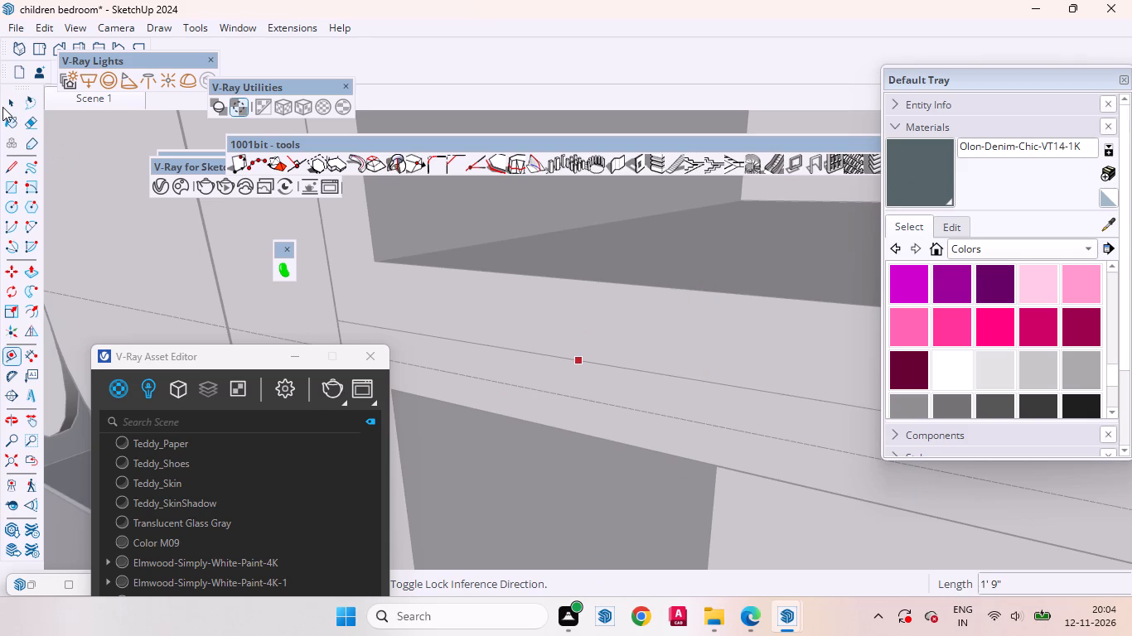
{"action": "left_click", "coordinate": [5, 99]}
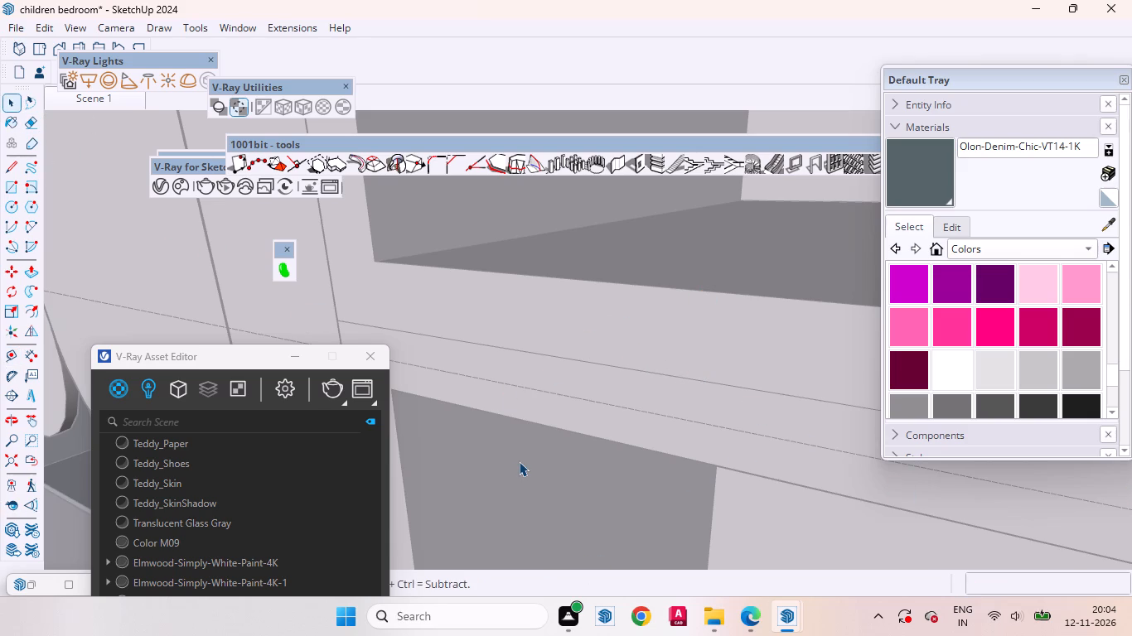
{"action": "key", "text": "t"}
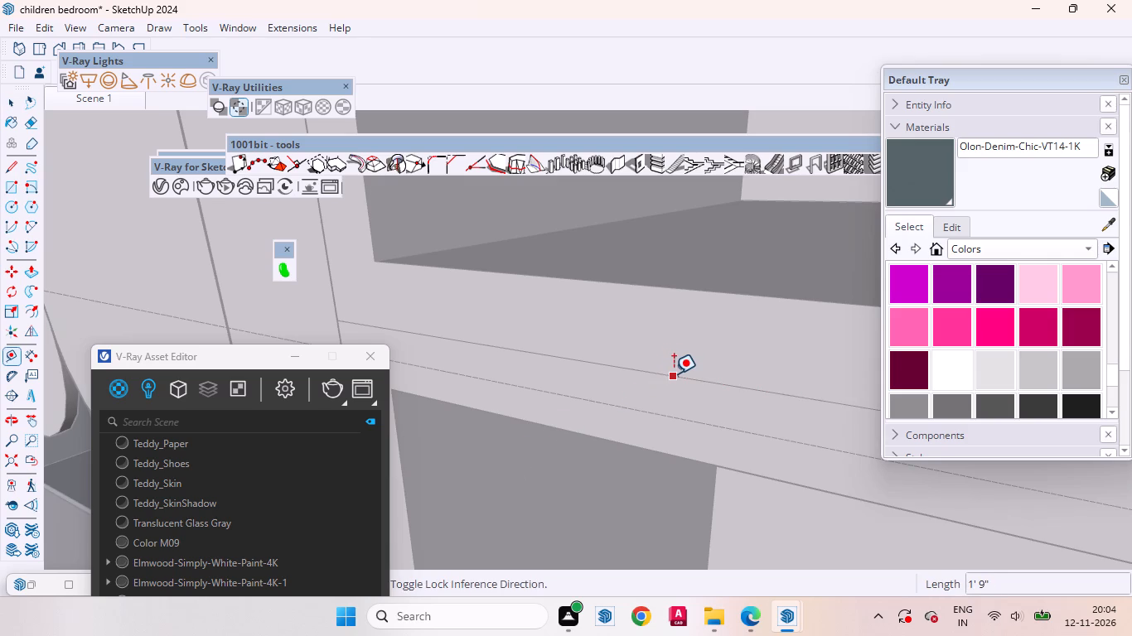
{"action": "left_click", "coordinate": [674, 373]}
{"action": "key", "text": "Up"}
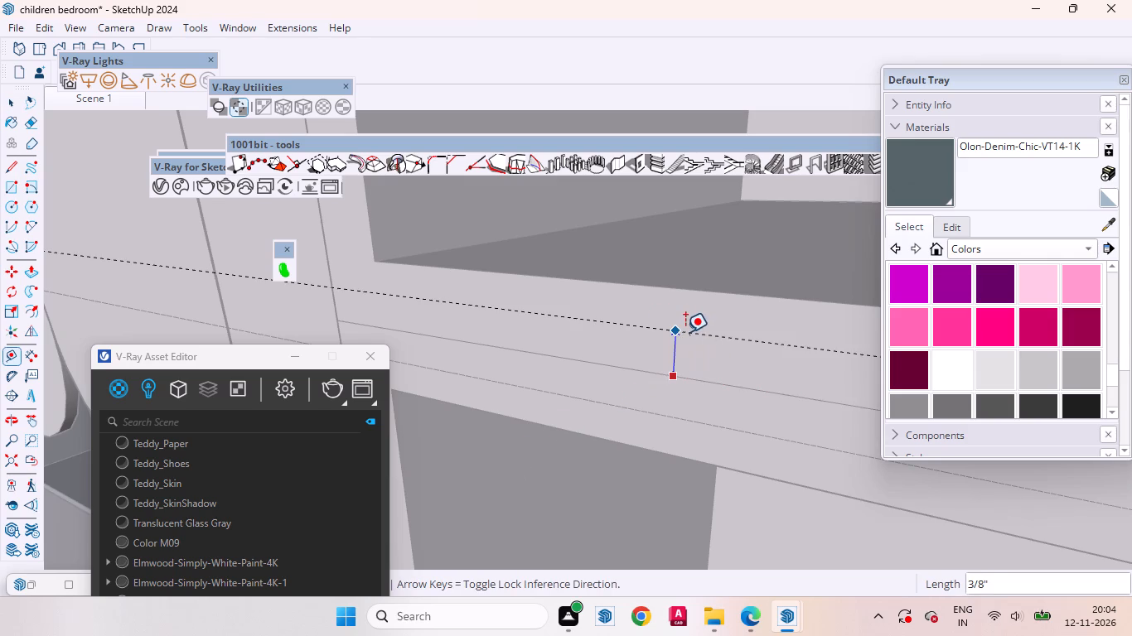
{"action": "type", "text": "1.5mm"}
{"action": "key", "text": "Return"}
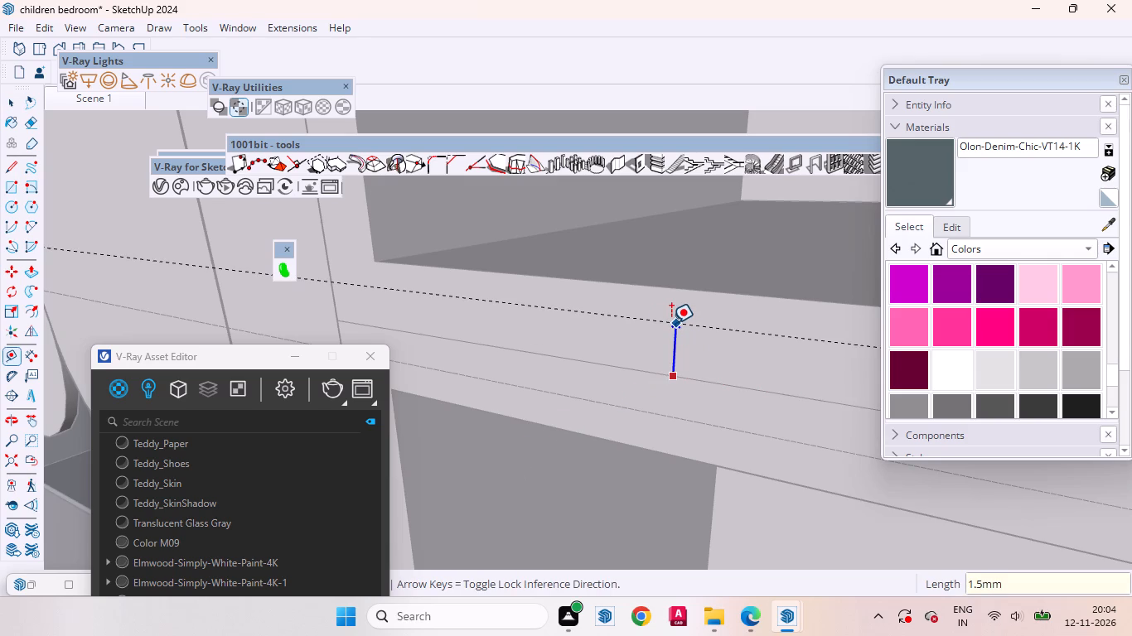
Place a second guide 3 mm below the new guide at the upper–middle compartment seam.
{"action": "scroll", "coordinate": [592, 359], "scroll_direction": "up", "scroll_amount": 7}
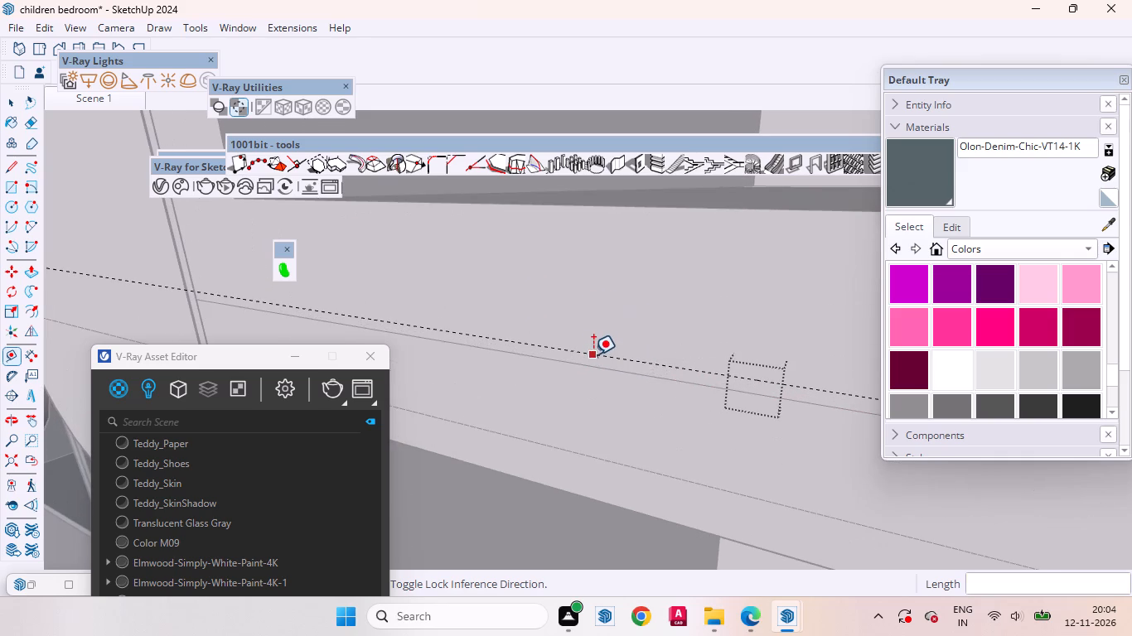
{"action": "left_click", "coordinate": [593, 354]}
{"action": "type", "text": "3mm"}
{"action": "key", "text": "Return"}
{"action": "key", "text": "space"}
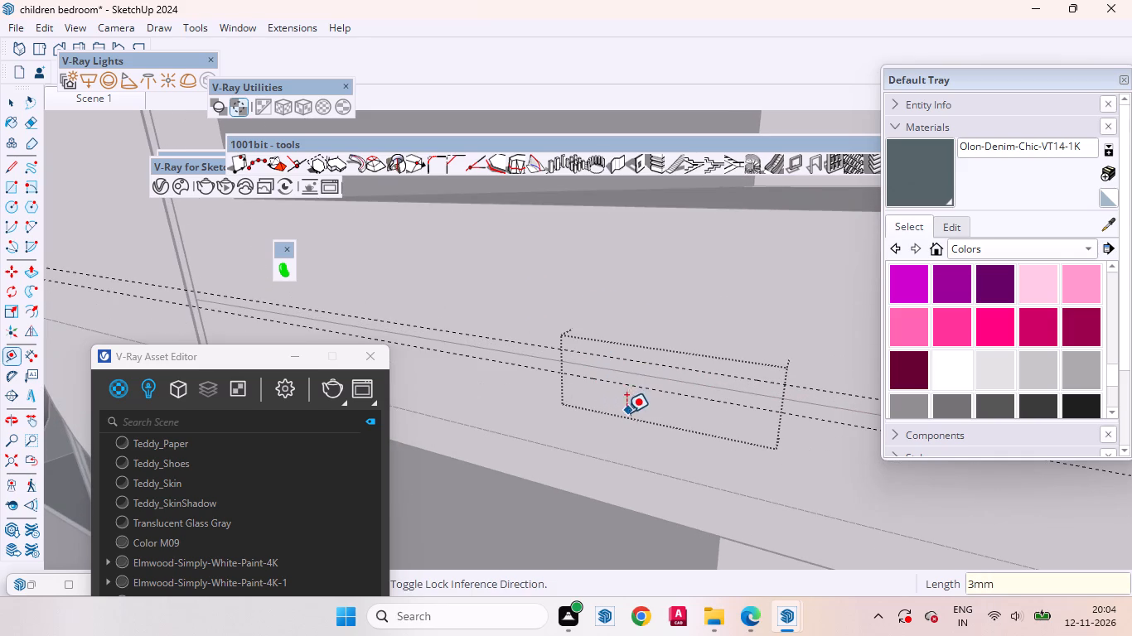
Place a horizontal guide 1.5 mm above the seam between the tall cabinet's middle and lower compartments.
{"action": "scroll", "coordinate": [549, 398], "scroll_direction": "down", "scroll_amount": 5}
{"action": "scroll", "coordinate": [496, 302], "scroll_direction": "down", "scroll_amount": 15}
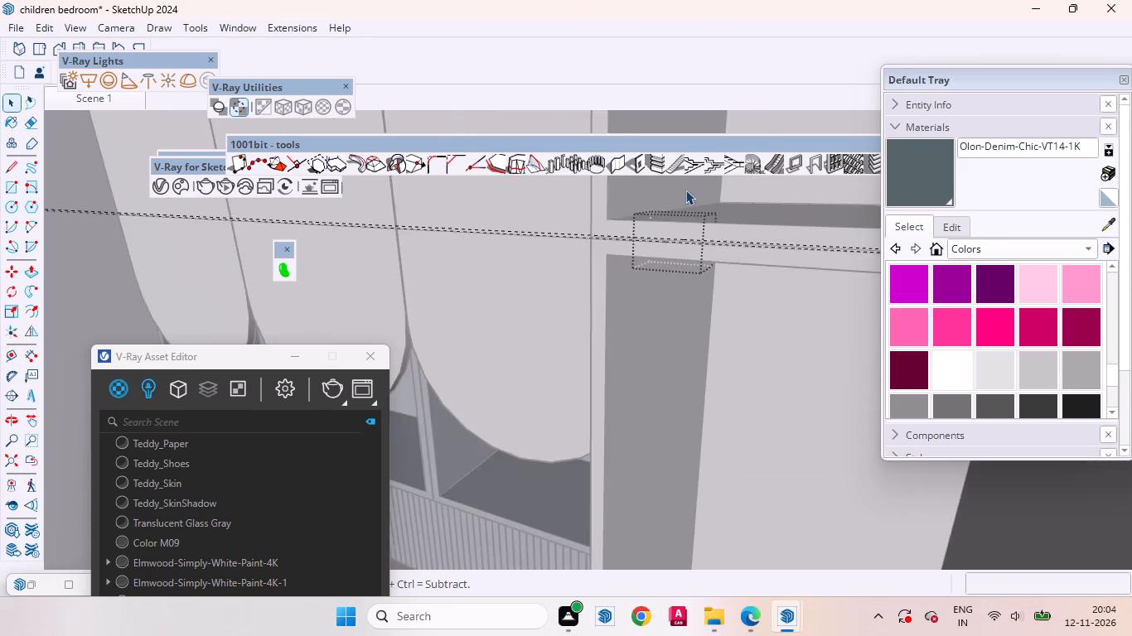
{"action": "scroll", "coordinate": [685, 190], "scroll_direction": "down", "scroll_amount": 12}
{"action": "scroll", "coordinate": [632, 276], "scroll_direction": "down", "scroll_amount": 12}
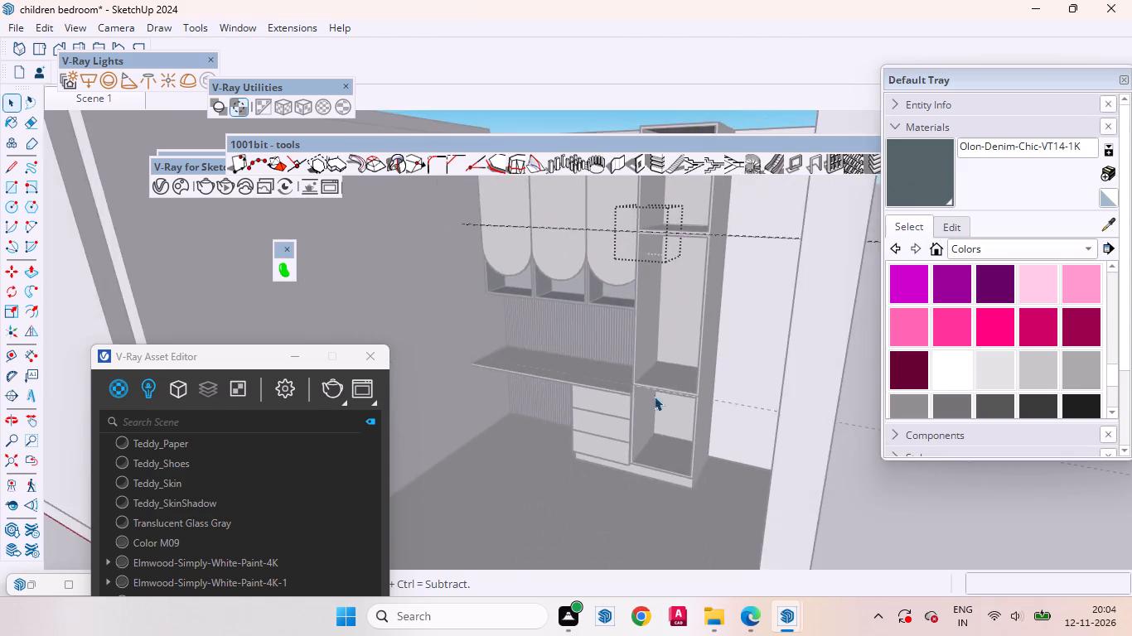
{"action": "scroll", "coordinate": [643, 422], "scroll_direction": "up", "scroll_amount": 20}
{"action": "scroll", "coordinate": [643, 422], "scroll_direction": "up", "scroll_amount": 11}
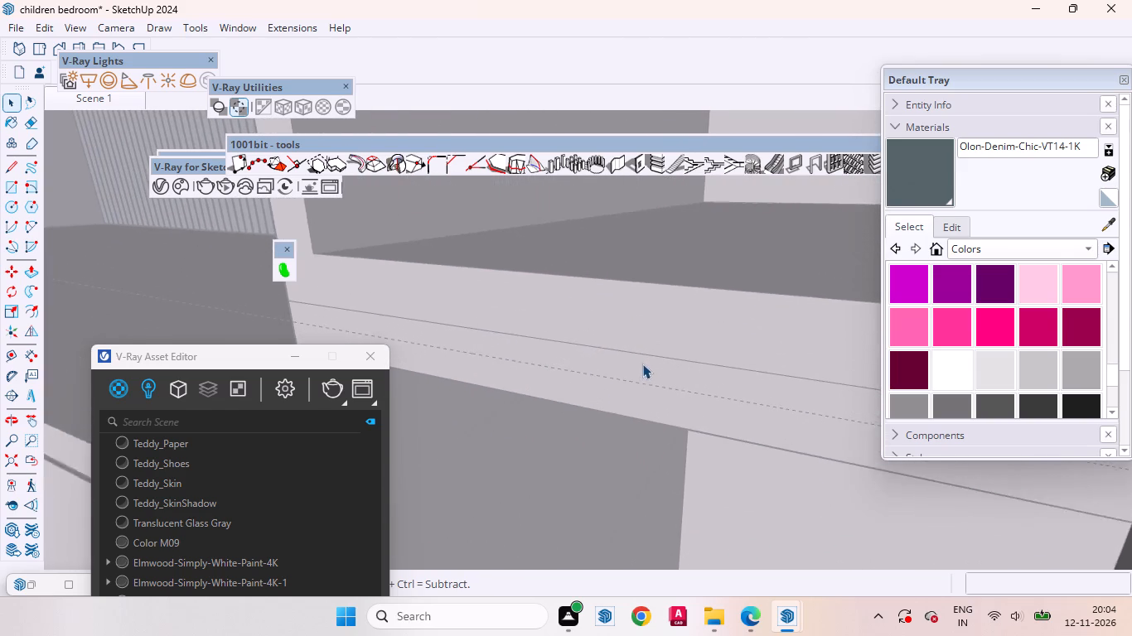
{"action": "scroll", "coordinate": [642, 364], "scroll_direction": "up", "scroll_amount": 3}
{"action": "key", "text": "t"}
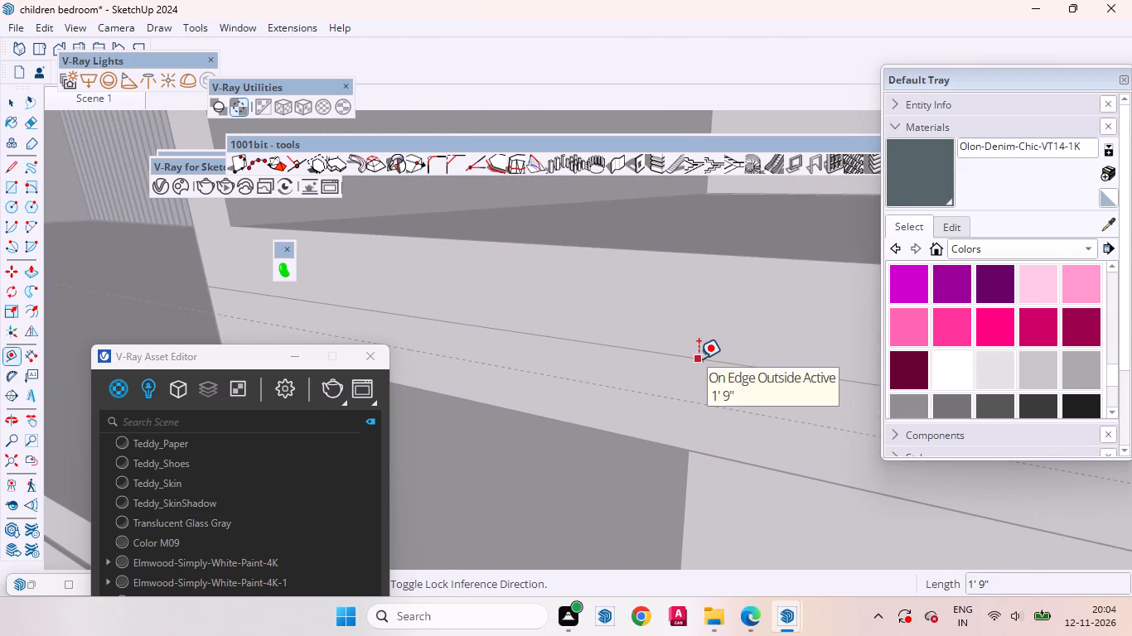
{"action": "left_click", "coordinate": [699, 359]}
{"action": "type", "text": "1.5mm"}
{"action": "key", "text": "Return"}
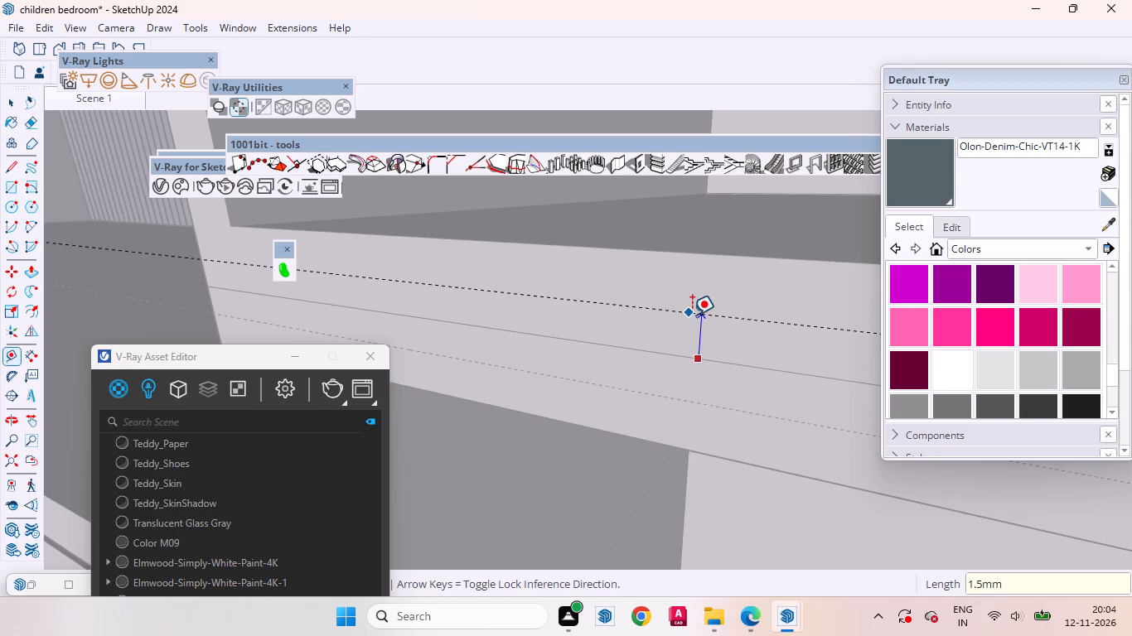
Place a second guide 3 mm below the new guide at the middle–lower compartment seam.
{"action": "left_click", "coordinate": [631, 344]}
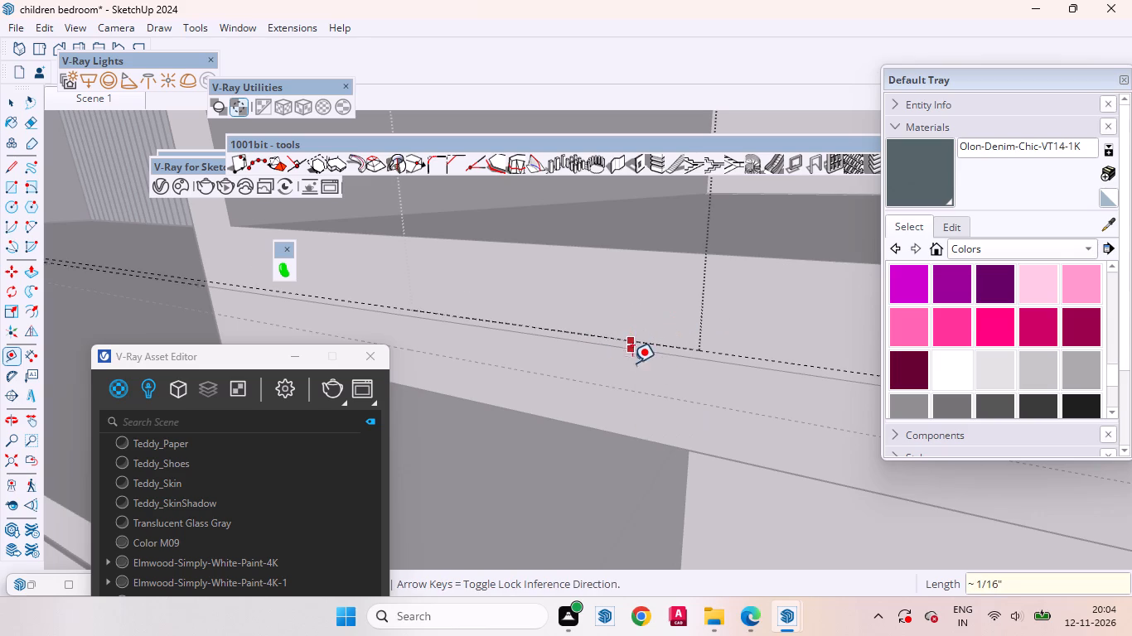
{"action": "type", "text": "3mm"}
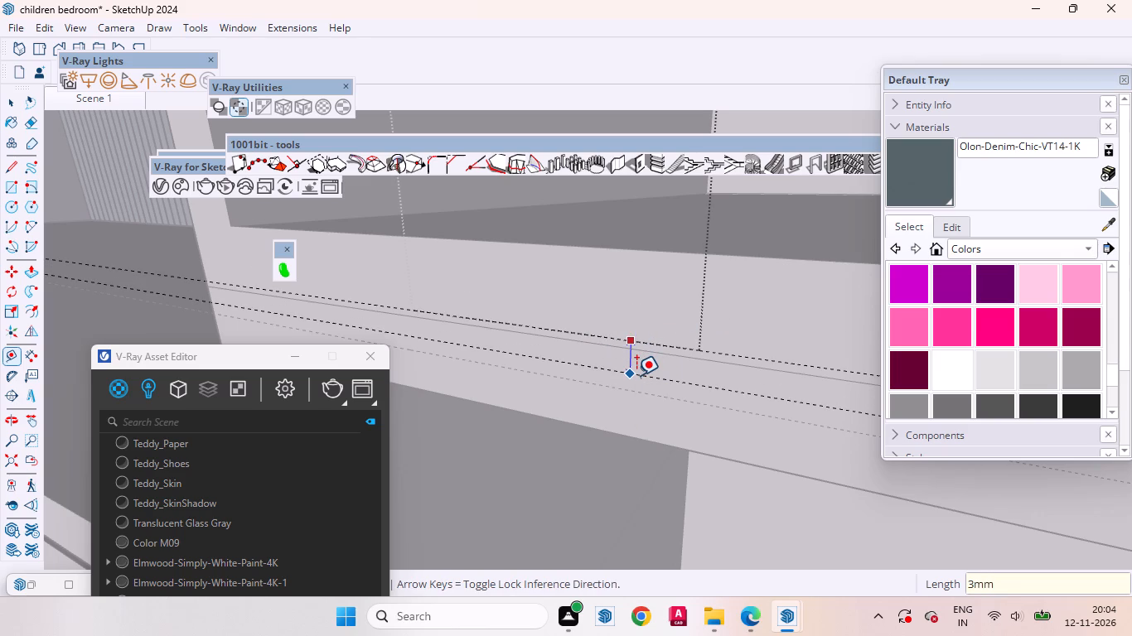
{"action": "key", "text": "Return"}
{"action": "key", "text": "space"}
Close the group being edited and return to the whole bedroom model.
{"action": "scroll", "coordinate": [623, 465], "scroll_direction": "down", "scroll_amount": 12}
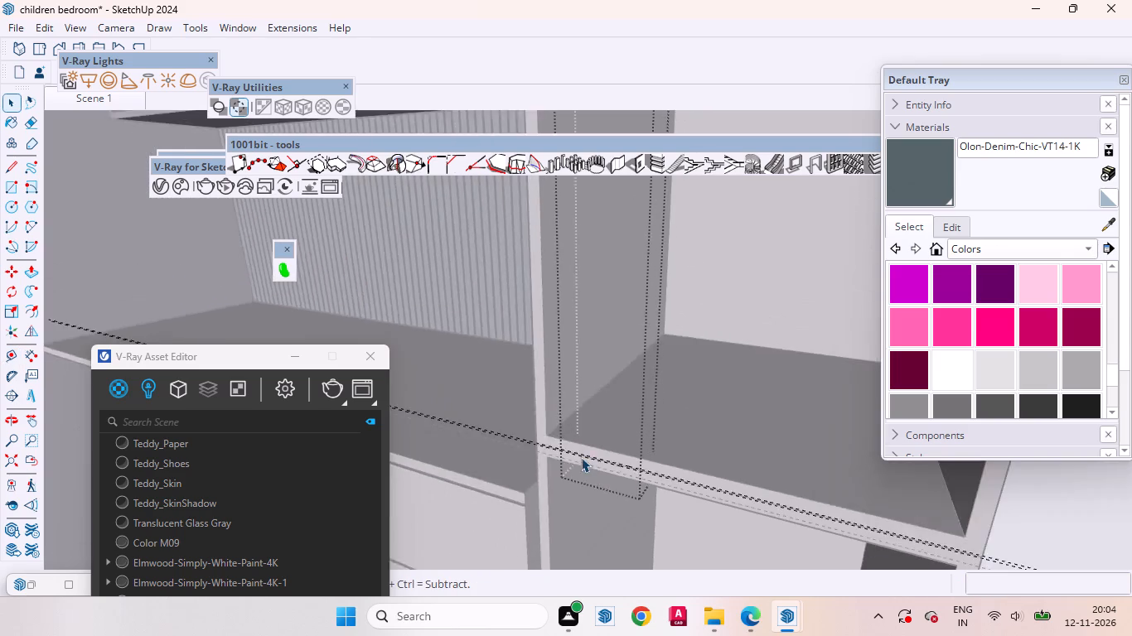
{"action": "scroll", "coordinate": [581, 457], "scroll_direction": "down", "scroll_amount": 20}
{"action": "scroll", "coordinate": [581, 457], "scroll_direction": "down", "scroll_amount": 2}
{"action": "left_click", "coordinate": [834, 490]}
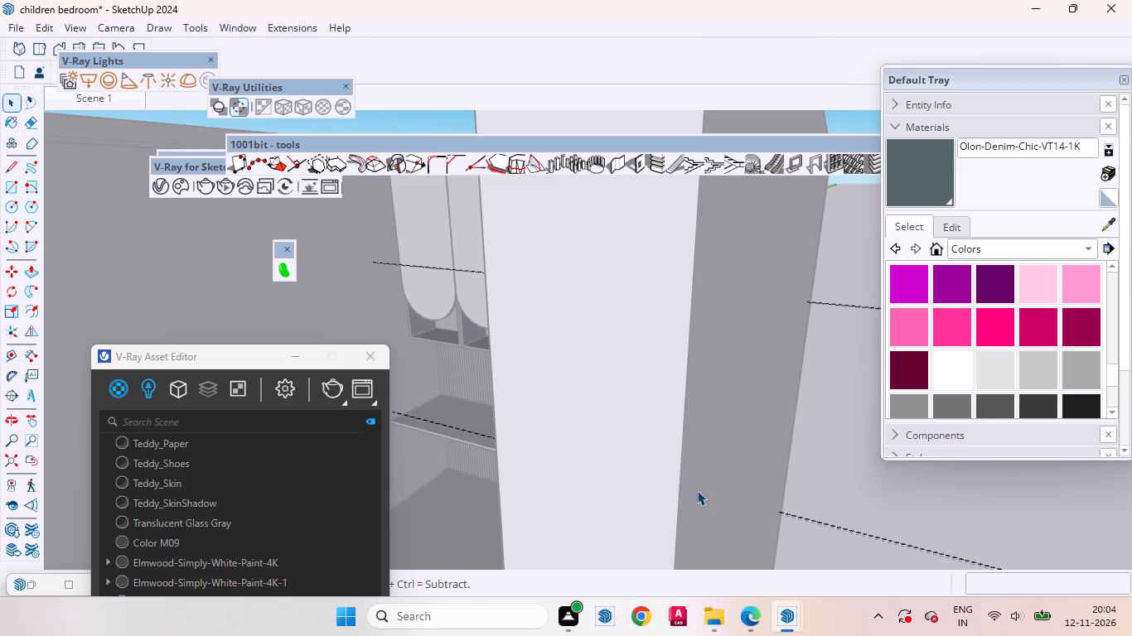
{"action": "scroll", "coordinate": [642, 461], "scroll_direction": "down", "scroll_amount": 10}
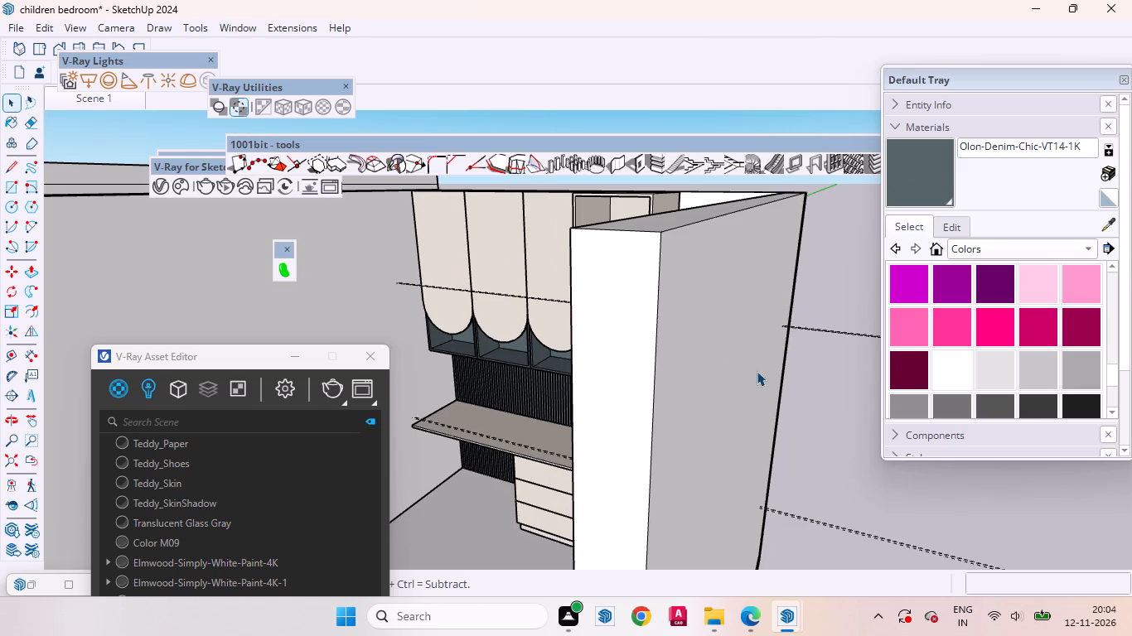
{"action": "scroll", "coordinate": [655, 374], "scroll_direction": "down", "scroll_amount": 7}
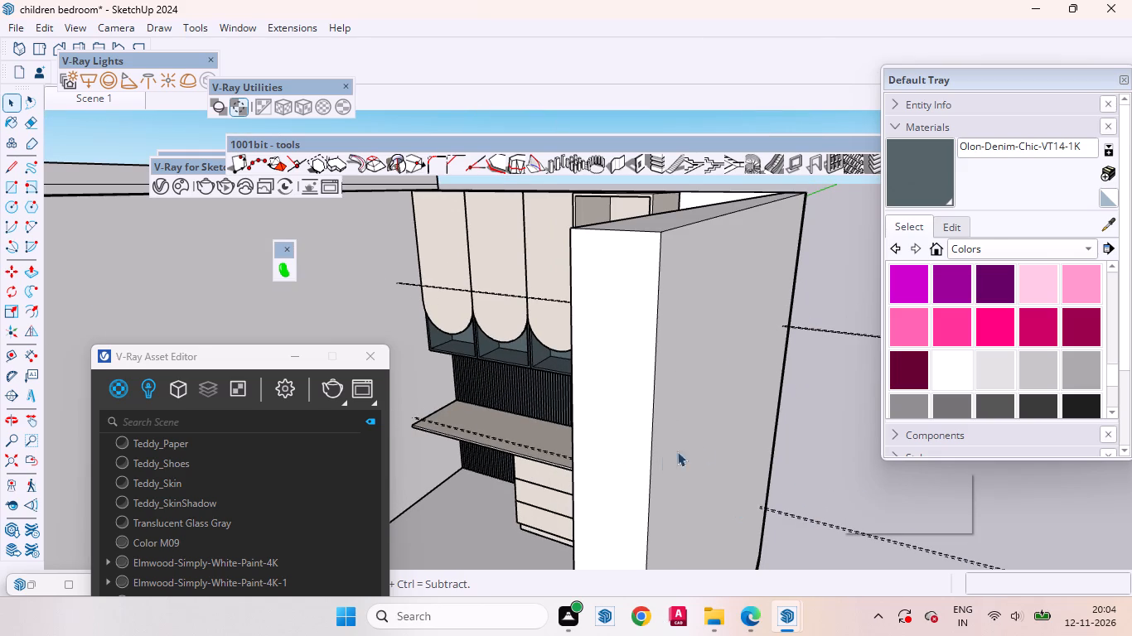
{"action": "left_click", "coordinate": [853, 465]}
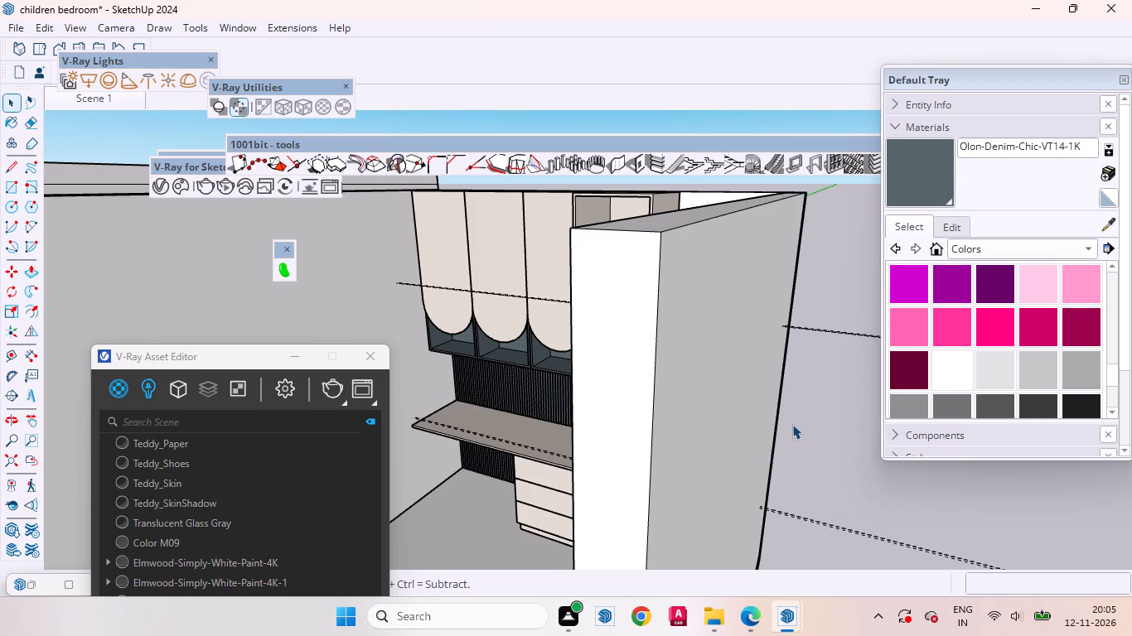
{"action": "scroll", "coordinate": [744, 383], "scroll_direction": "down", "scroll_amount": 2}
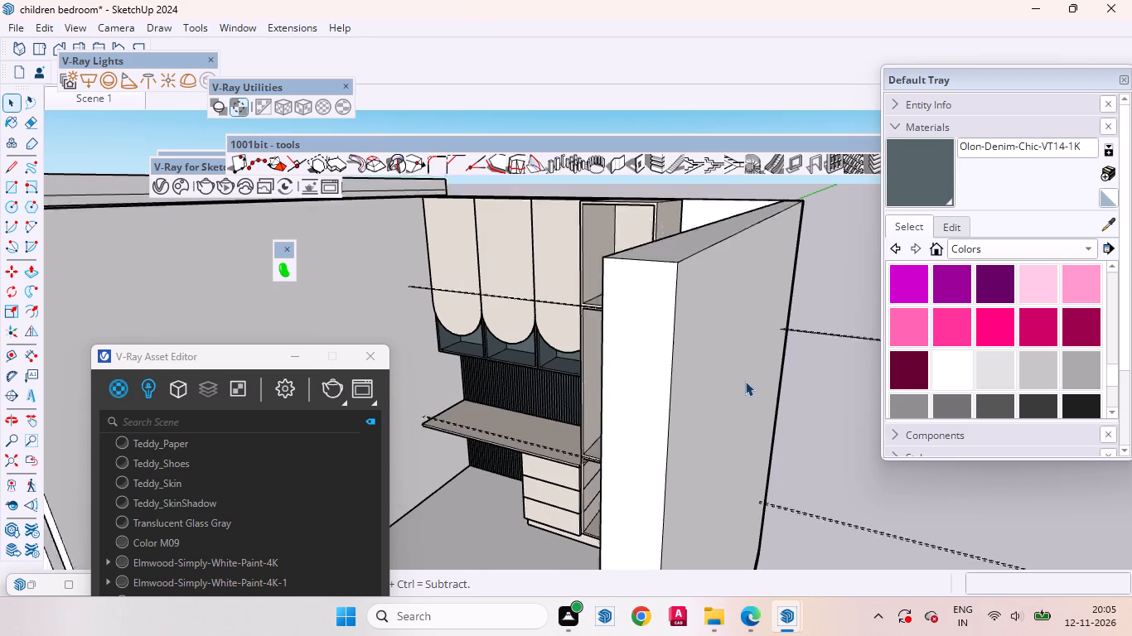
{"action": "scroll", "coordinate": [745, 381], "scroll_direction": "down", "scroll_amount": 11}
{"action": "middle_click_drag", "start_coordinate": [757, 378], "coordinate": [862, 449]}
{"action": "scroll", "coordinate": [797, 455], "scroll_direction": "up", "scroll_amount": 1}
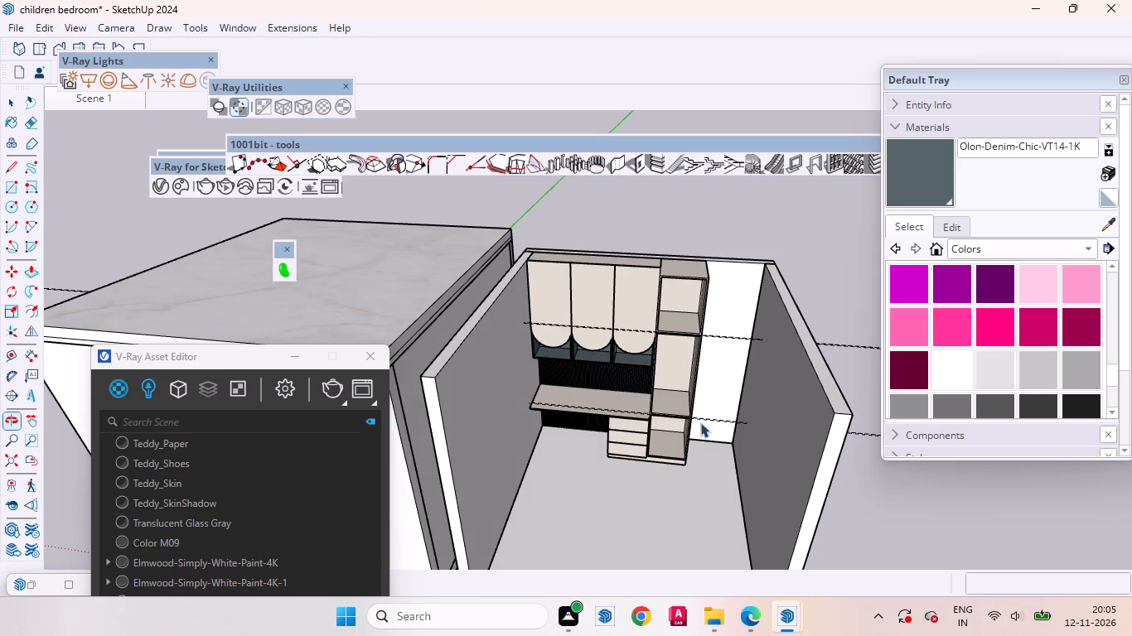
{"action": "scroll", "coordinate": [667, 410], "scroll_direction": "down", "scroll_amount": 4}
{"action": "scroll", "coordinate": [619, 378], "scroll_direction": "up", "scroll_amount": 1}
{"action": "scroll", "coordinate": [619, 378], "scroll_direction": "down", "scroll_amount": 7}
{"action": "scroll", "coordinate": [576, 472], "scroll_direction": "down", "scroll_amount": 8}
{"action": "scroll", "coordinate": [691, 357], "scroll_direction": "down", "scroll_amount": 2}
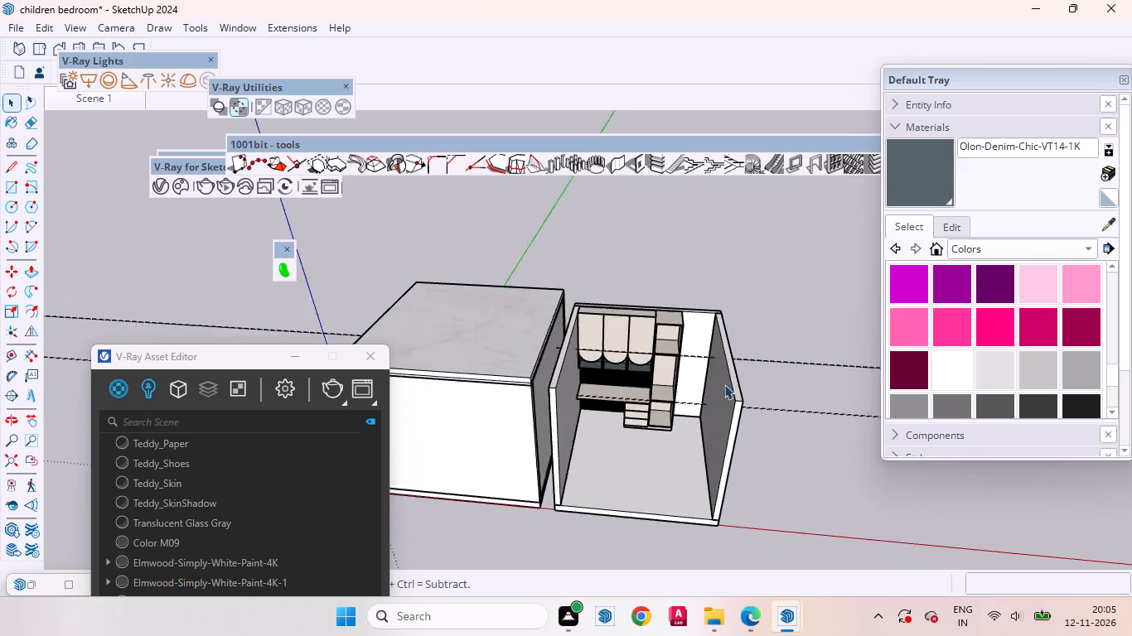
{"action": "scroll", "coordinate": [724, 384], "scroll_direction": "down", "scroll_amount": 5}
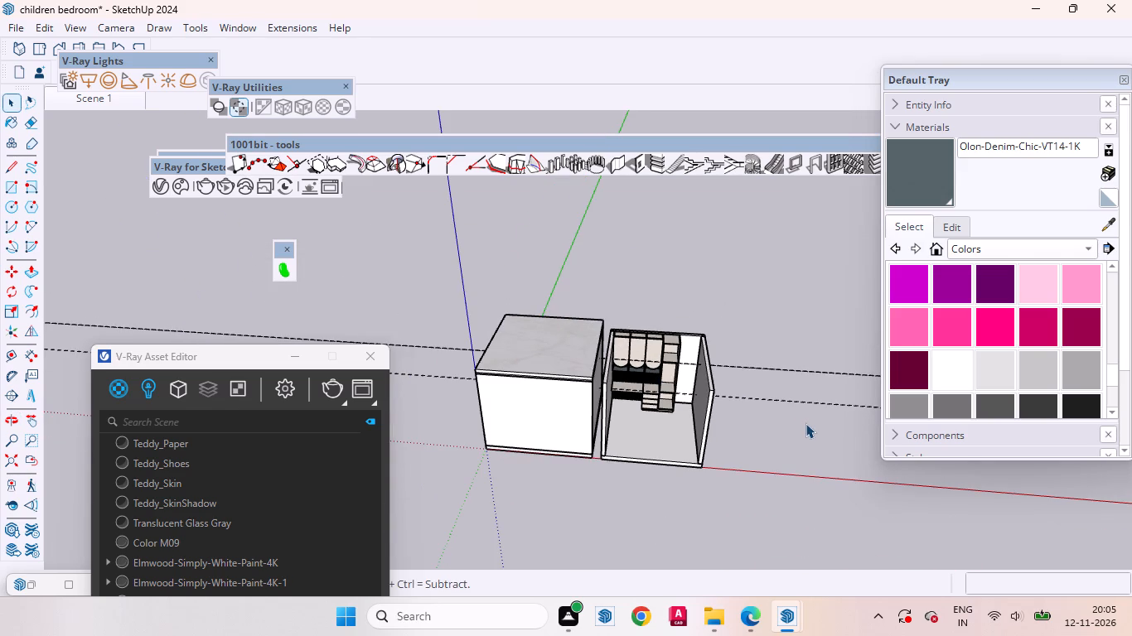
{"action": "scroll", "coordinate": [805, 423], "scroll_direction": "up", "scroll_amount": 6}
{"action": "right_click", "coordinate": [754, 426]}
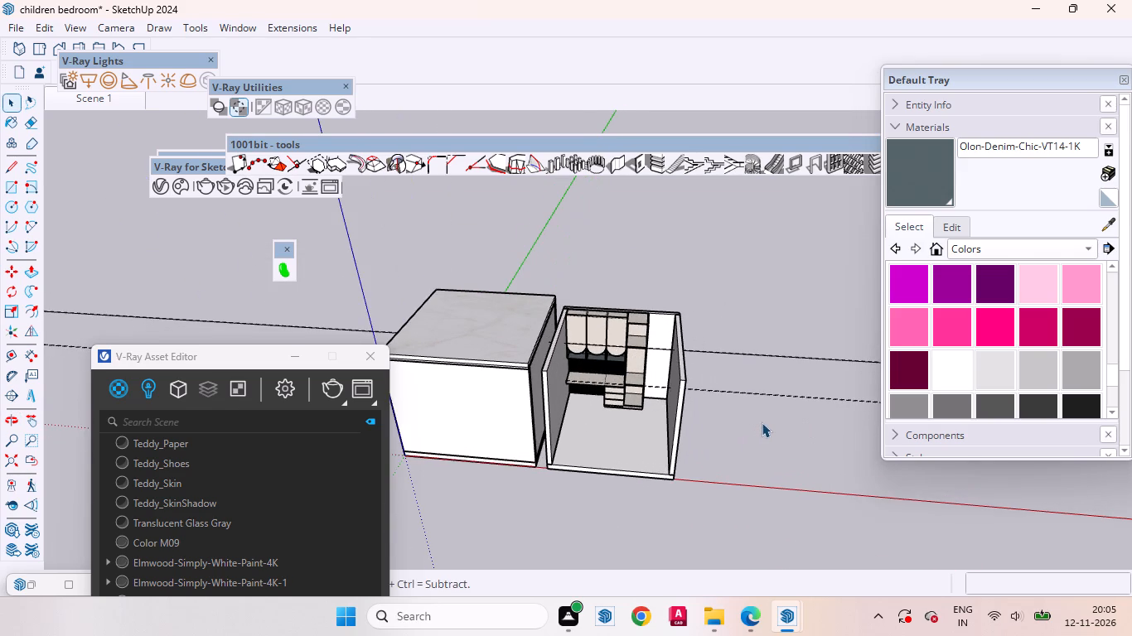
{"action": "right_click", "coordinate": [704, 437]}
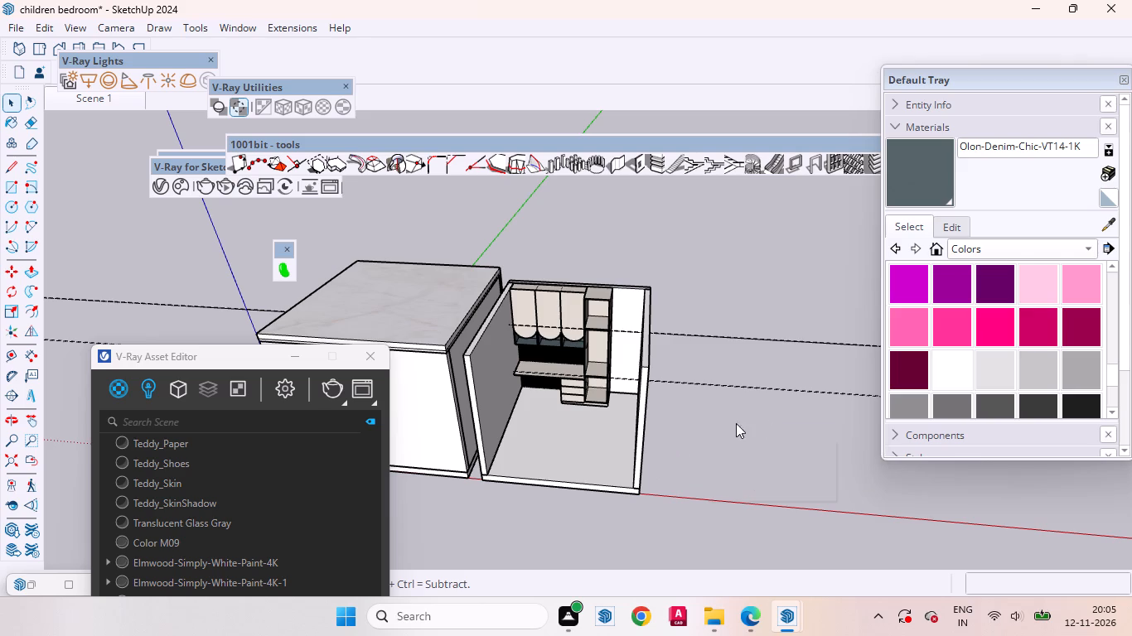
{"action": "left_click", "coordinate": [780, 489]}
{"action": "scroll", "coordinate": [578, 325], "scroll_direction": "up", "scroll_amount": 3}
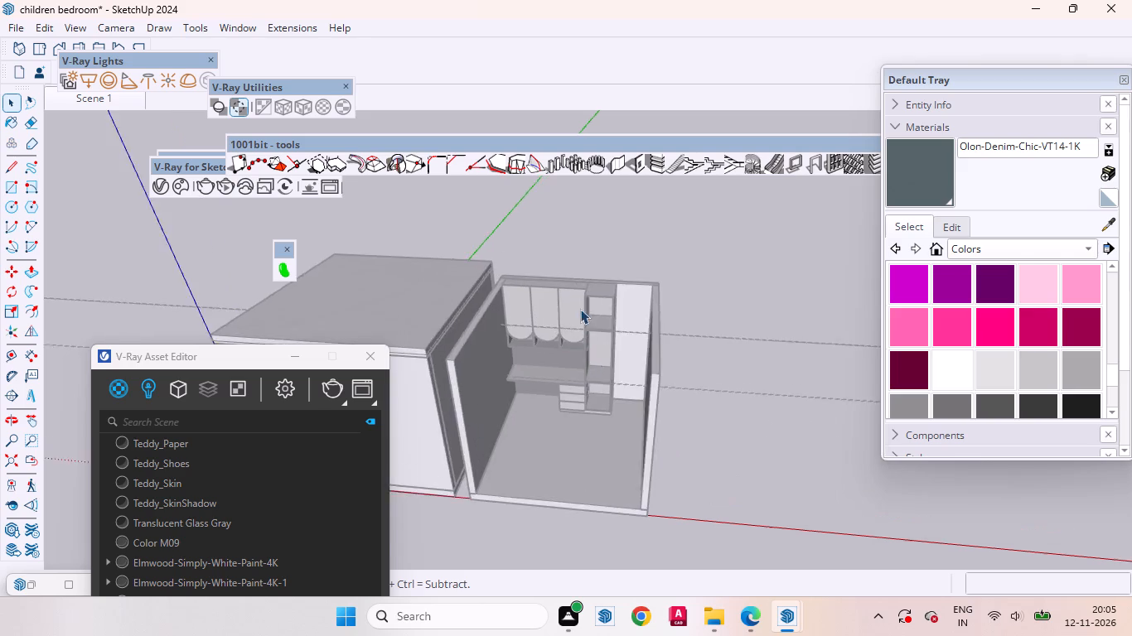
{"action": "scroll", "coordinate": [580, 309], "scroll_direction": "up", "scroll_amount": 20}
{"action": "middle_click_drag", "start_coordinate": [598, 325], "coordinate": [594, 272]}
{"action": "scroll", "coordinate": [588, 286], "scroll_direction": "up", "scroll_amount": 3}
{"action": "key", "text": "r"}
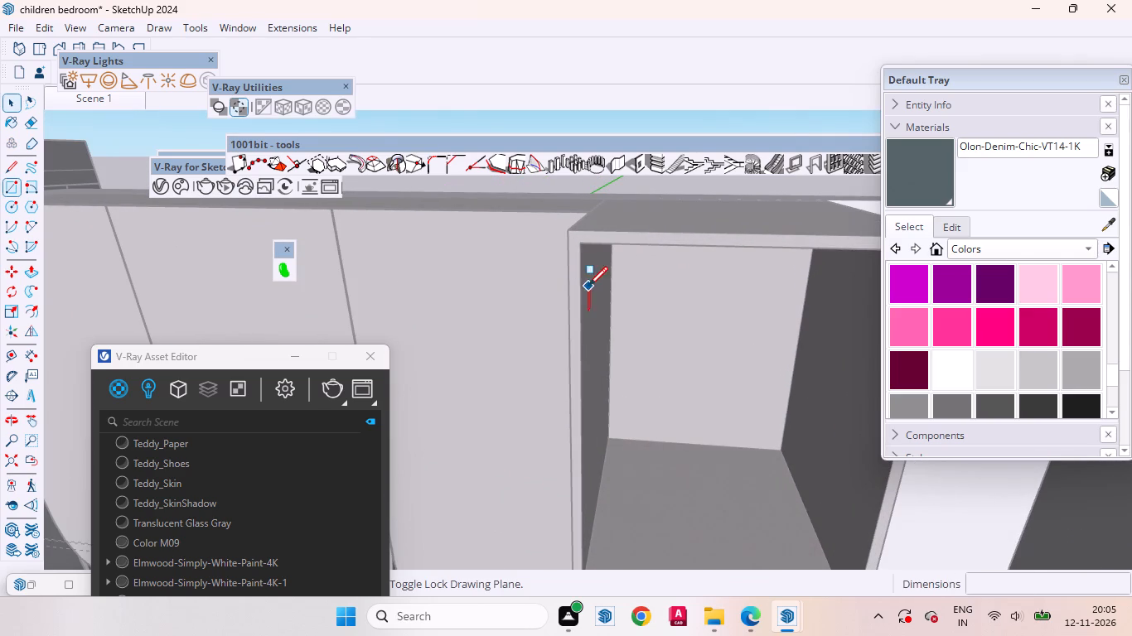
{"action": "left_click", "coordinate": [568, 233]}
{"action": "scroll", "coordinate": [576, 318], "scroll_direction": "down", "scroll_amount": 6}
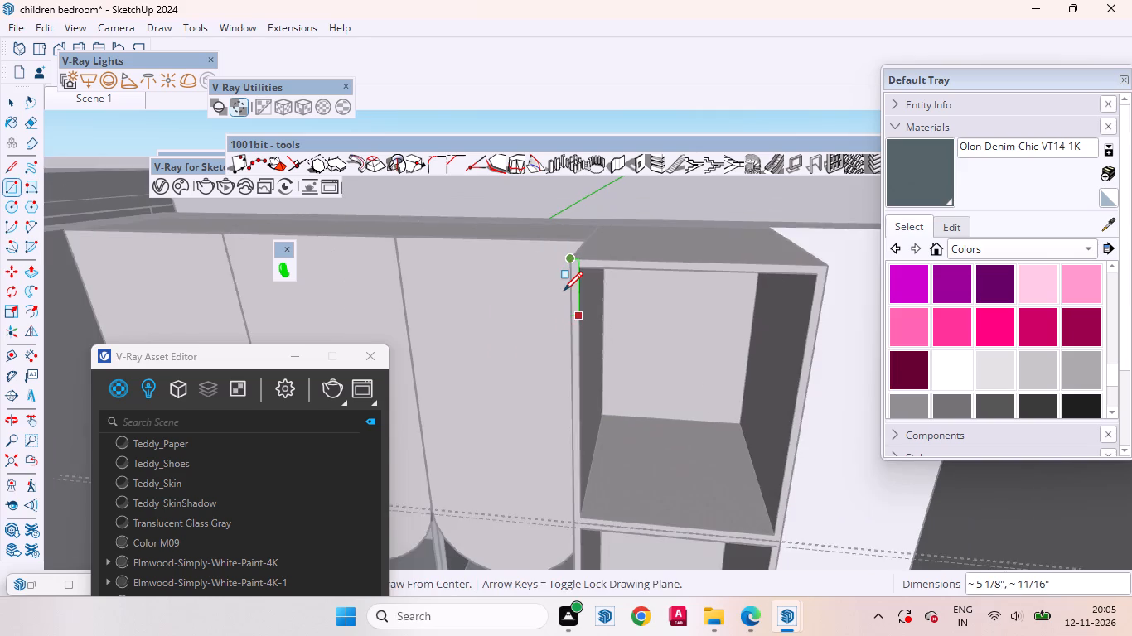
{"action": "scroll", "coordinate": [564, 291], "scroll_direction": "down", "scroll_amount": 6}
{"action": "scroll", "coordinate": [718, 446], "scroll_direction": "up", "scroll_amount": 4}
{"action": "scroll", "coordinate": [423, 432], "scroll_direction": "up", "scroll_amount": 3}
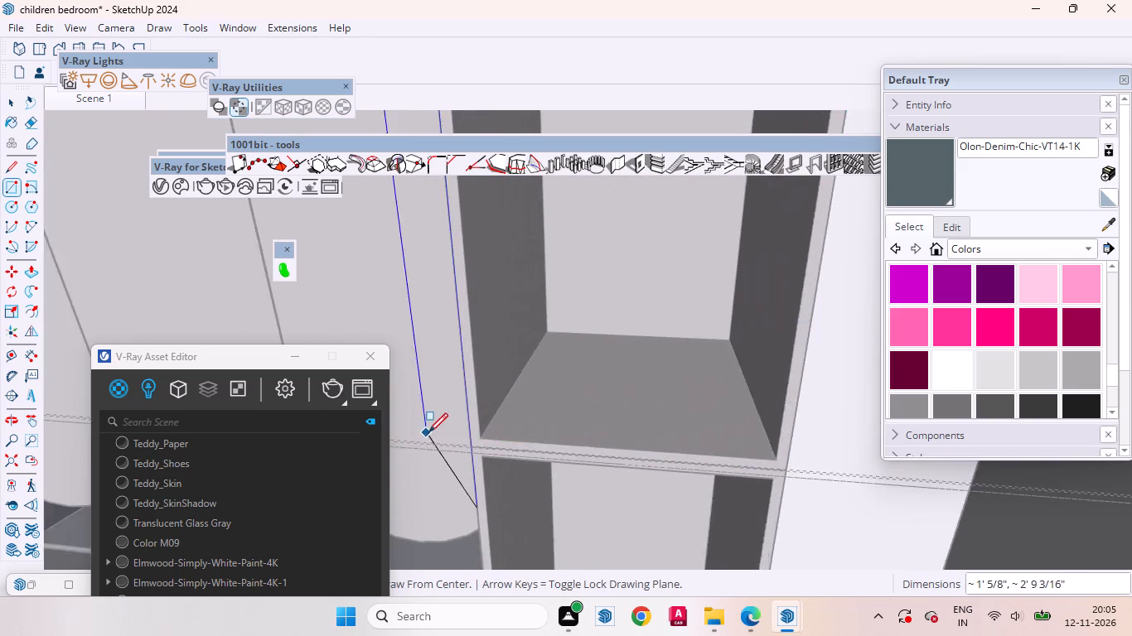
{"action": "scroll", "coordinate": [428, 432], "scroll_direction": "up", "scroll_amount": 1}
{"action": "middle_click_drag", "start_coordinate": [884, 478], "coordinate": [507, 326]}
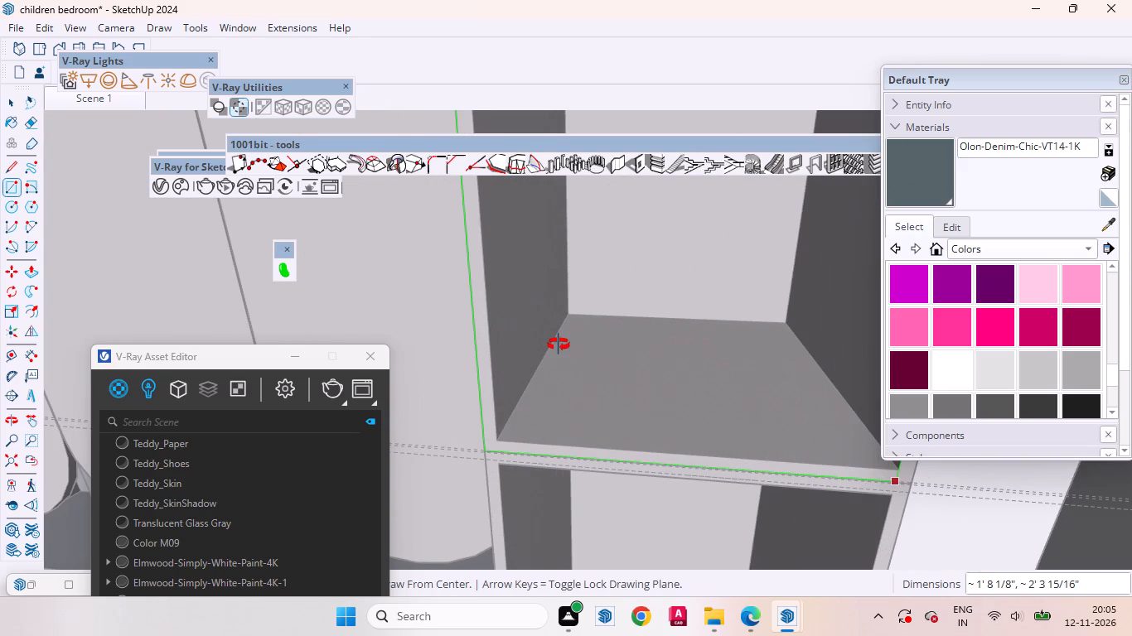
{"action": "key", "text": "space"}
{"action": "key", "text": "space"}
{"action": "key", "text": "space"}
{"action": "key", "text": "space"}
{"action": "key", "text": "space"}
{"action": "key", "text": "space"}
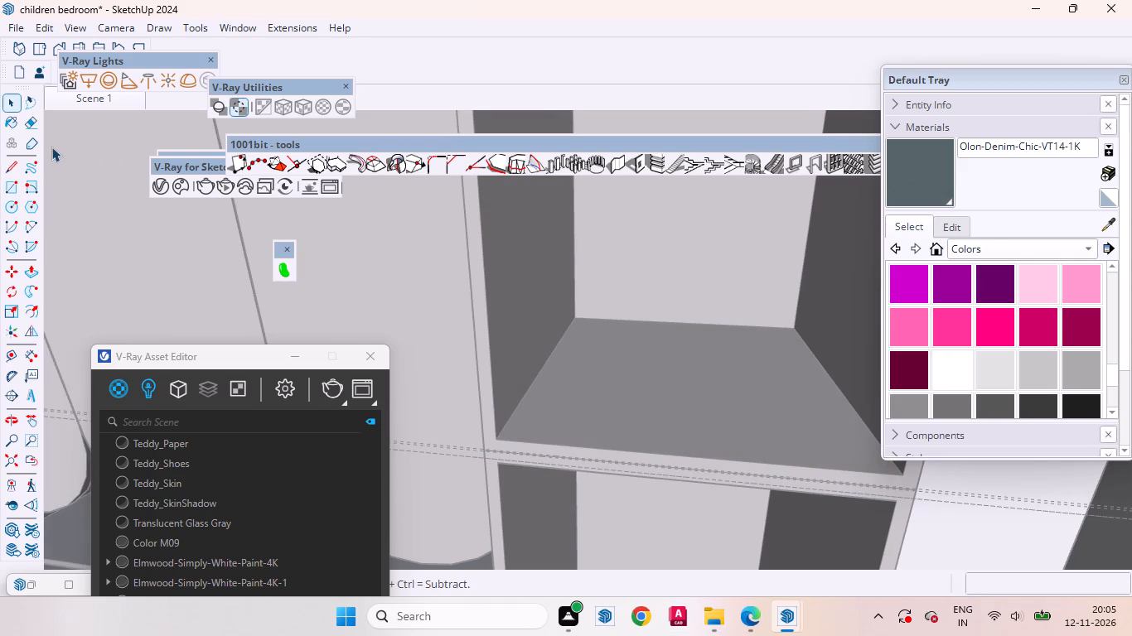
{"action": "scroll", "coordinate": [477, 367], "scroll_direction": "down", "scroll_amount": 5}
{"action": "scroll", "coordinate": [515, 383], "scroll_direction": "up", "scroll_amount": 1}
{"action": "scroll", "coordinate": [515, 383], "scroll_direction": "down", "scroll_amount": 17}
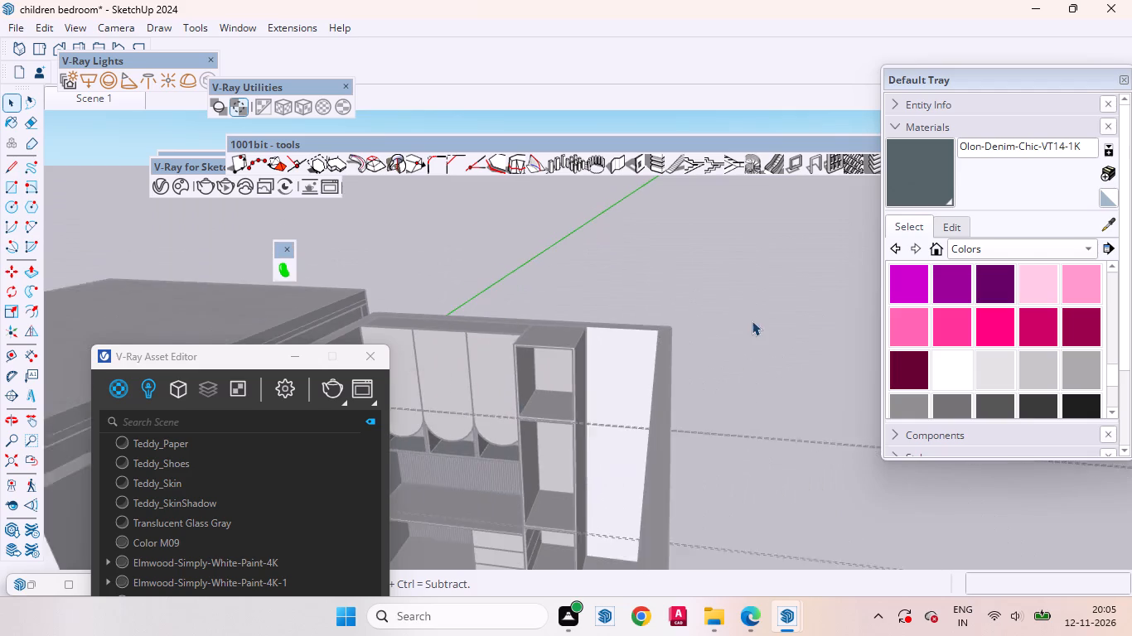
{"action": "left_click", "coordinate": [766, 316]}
In a new group, draw a rectangle over the tall cabinet's upper compartment, from the upper seam guide to the opposite top outer corner.
{"action": "left_click", "coordinate": [752, 335]}
{"action": "right_click", "coordinate": [751, 386]}
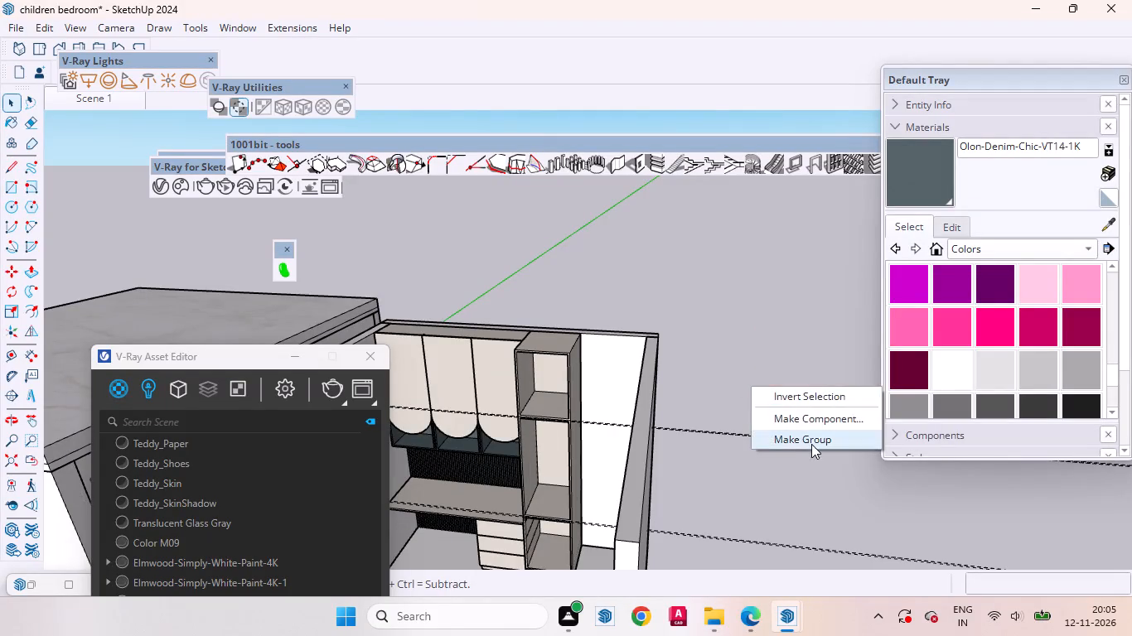
{"action": "left_click", "coordinate": [811, 444]}
{"action": "key", "text": "r"}
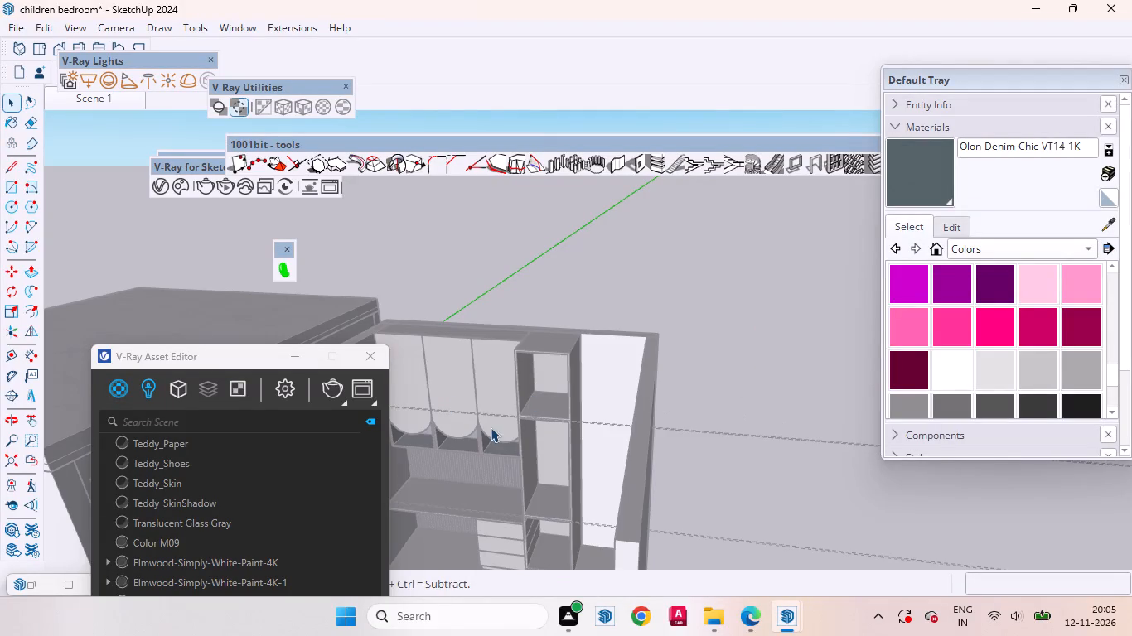
{"action": "scroll", "coordinate": [573, 401], "scroll_direction": "up", "scroll_amount": 19}
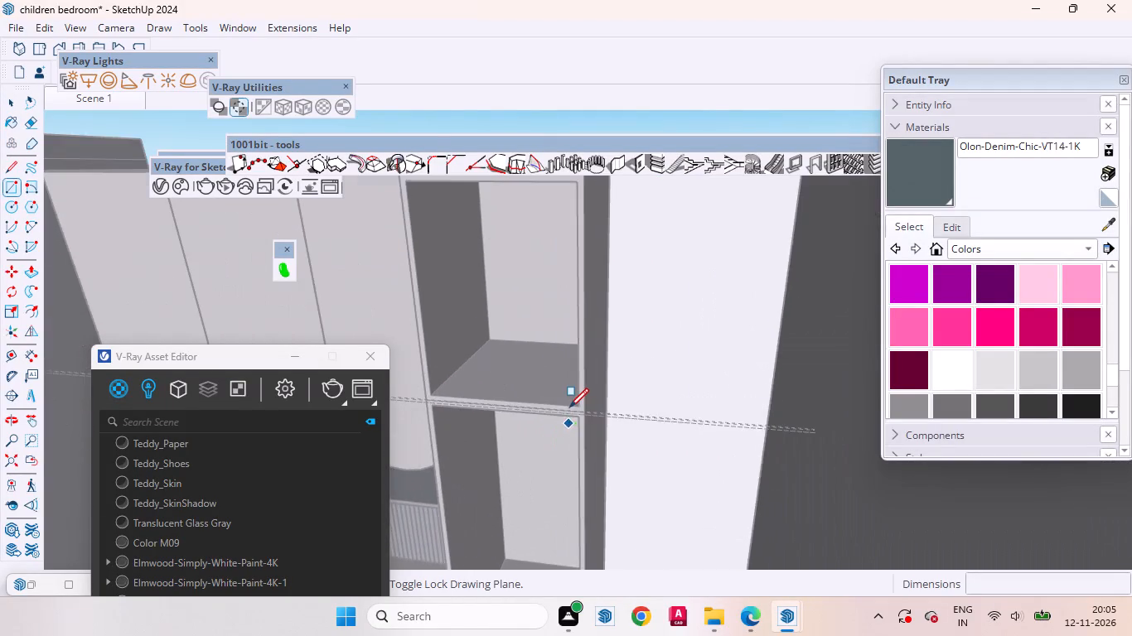
{"action": "scroll", "coordinate": [569, 407], "scroll_direction": "up", "scroll_amount": 20}
{"action": "scroll", "coordinate": [569, 407], "scroll_direction": "up", "scroll_amount": 5}
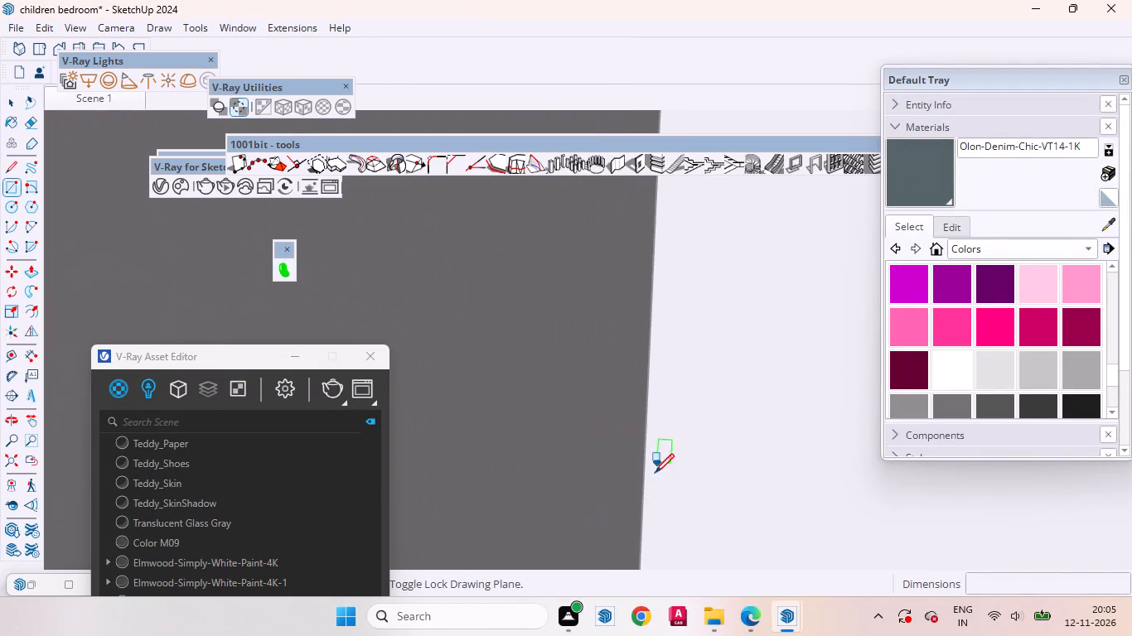
{"action": "scroll", "coordinate": [715, 467], "scroll_direction": "down", "scroll_amount": 2}
{"action": "scroll", "coordinate": [715, 467], "scroll_direction": "up", "scroll_amount": 1}
{"action": "scroll", "coordinate": [718, 466], "scroll_direction": "down", "scroll_amount": 14}
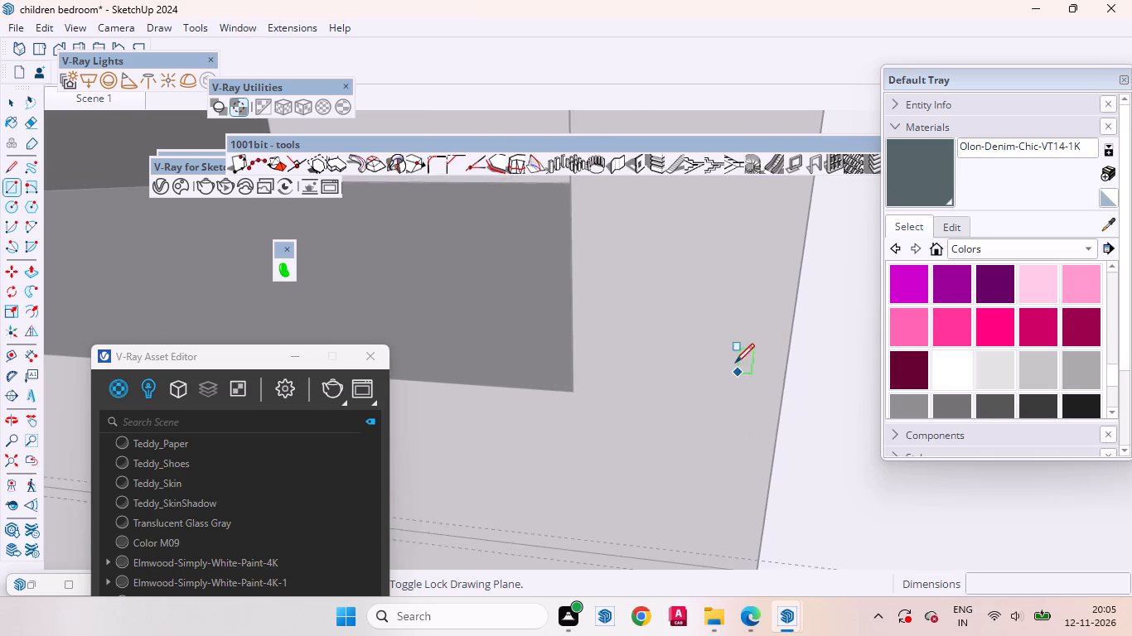
{"action": "scroll", "coordinate": [735, 363], "scroll_direction": "down", "scroll_amount": 5}
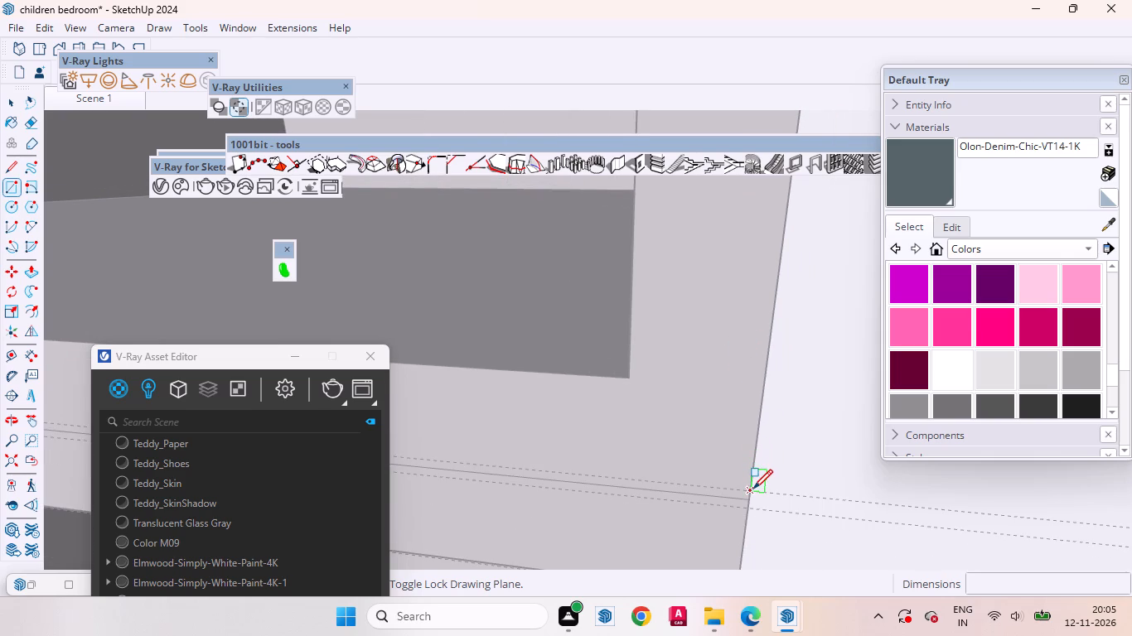
{"action": "left_click", "coordinate": [753, 489]}
{"action": "scroll", "coordinate": [756, 378], "scroll_direction": "down", "scroll_amount": 16}
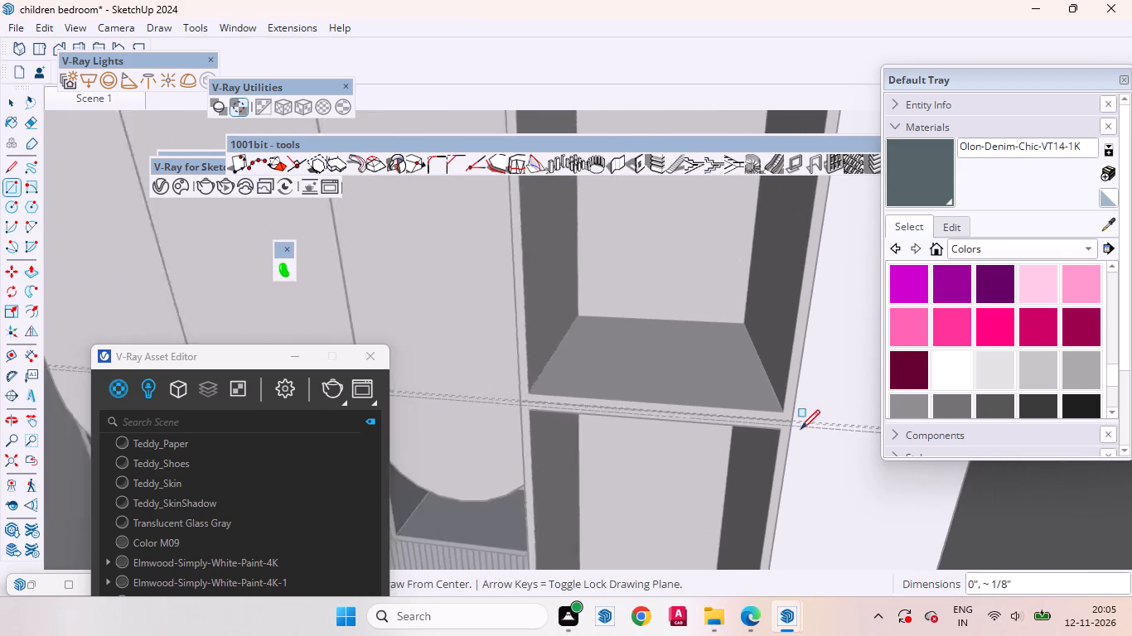
{"action": "scroll", "coordinate": [801, 429], "scroll_direction": "down", "scroll_amount": 4}
{"action": "scroll", "coordinate": [787, 429], "scroll_direction": "up", "scroll_amount": 1}
{"action": "scroll", "coordinate": [786, 429], "scroll_direction": "down", "scroll_amount": 6}
{"action": "scroll", "coordinate": [650, 241], "scroll_direction": "up", "scroll_amount": 7}
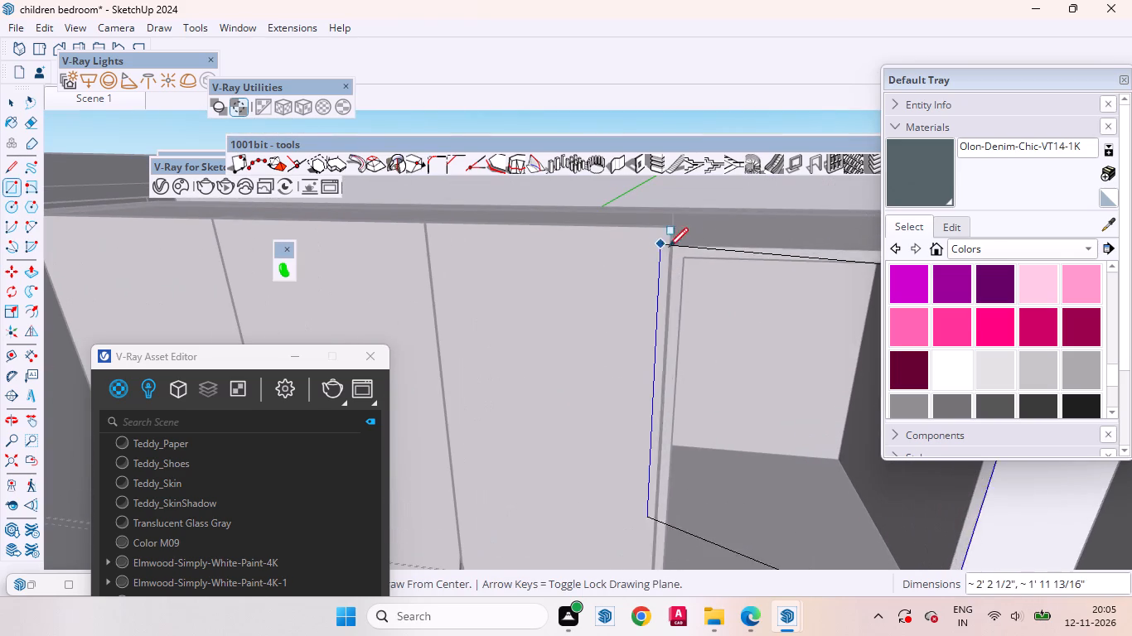
{"action": "left_click", "coordinate": [676, 247]}
{"action": "scroll", "coordinate": [636, 288], "scroll_direction": "down", "scroll_amount": 3}
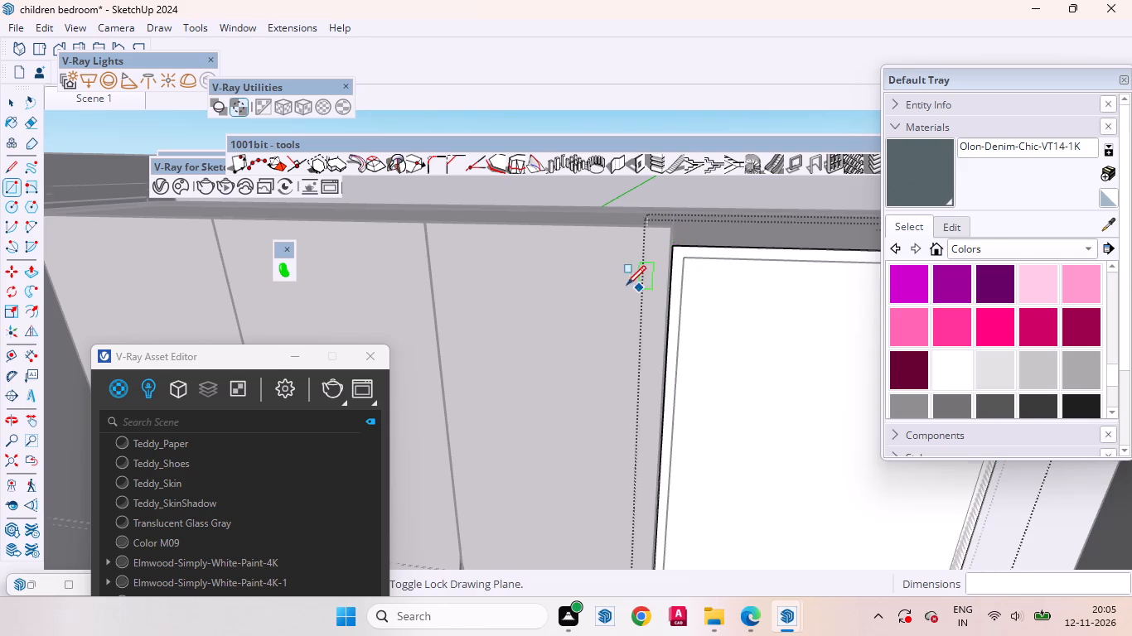
{"action": "scroll", "coordinate": [626, 285], "scroll_direction": "down", "scroll_amount": 7}
{"action": "scroll", "coordinate": [589, 255], "scroll_direction": "up", "scroll_amount": 1}
{"action": "scroll", "coordinate": [589, 255], "scroll_direction": "down", "scroll_amount": 2}
{"action": "scroll", "coordinate": [619, 332], "scroll_direction": "down", "scroll_amount": 11}
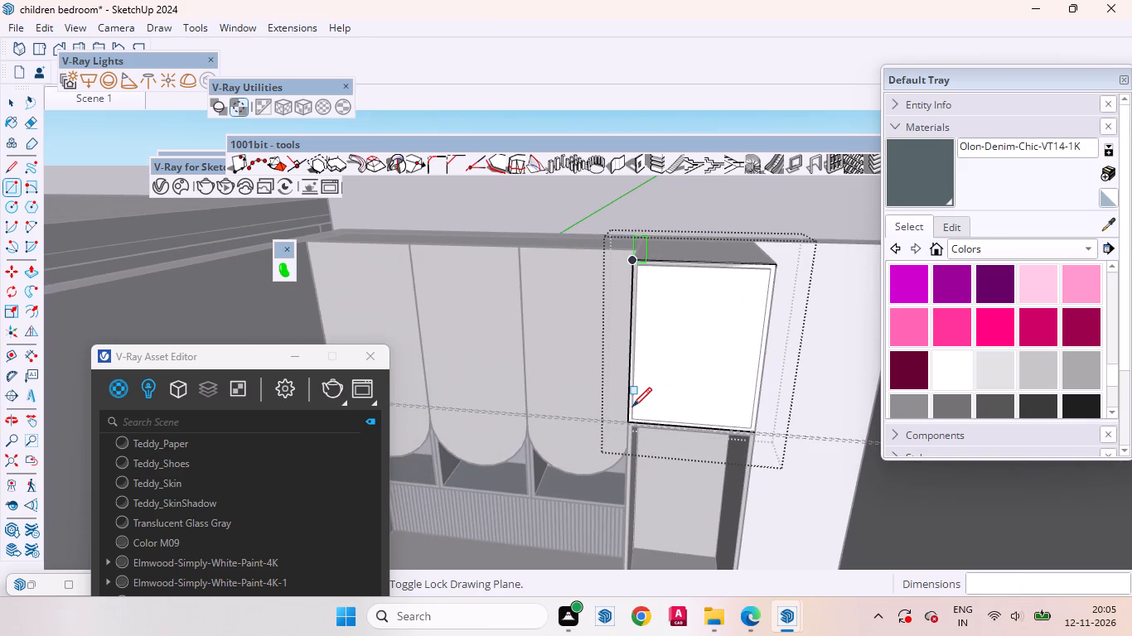
{"action": "scroll", "coordinate": [644, 282], "scroll_direction": "down", "scroll_amount": 6}
{"action": "scroll", "coordinate": [651, 413], "scroll_direction": "down", "scroll_amount": 9}
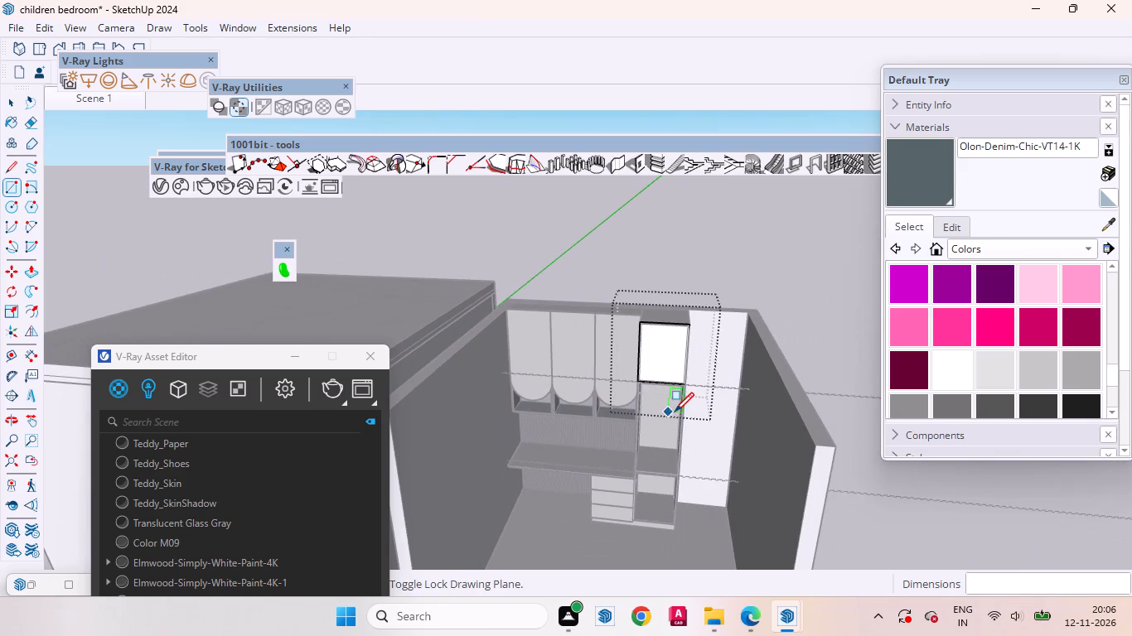
{"action": "key", "text": "space"}
Push/Pull the upper compartment's front rectangle outward by 18 mm.
{"action": "middle_click_drag", "start_coordinate": [679, 350], "coordinate": [466, 435]}
{"action": "scroll", "coordinate": [610, 386], "scroll_direction": "up", "scroll_amount": 11}
{"action": "left_click", "coordinate": [647, 369]}
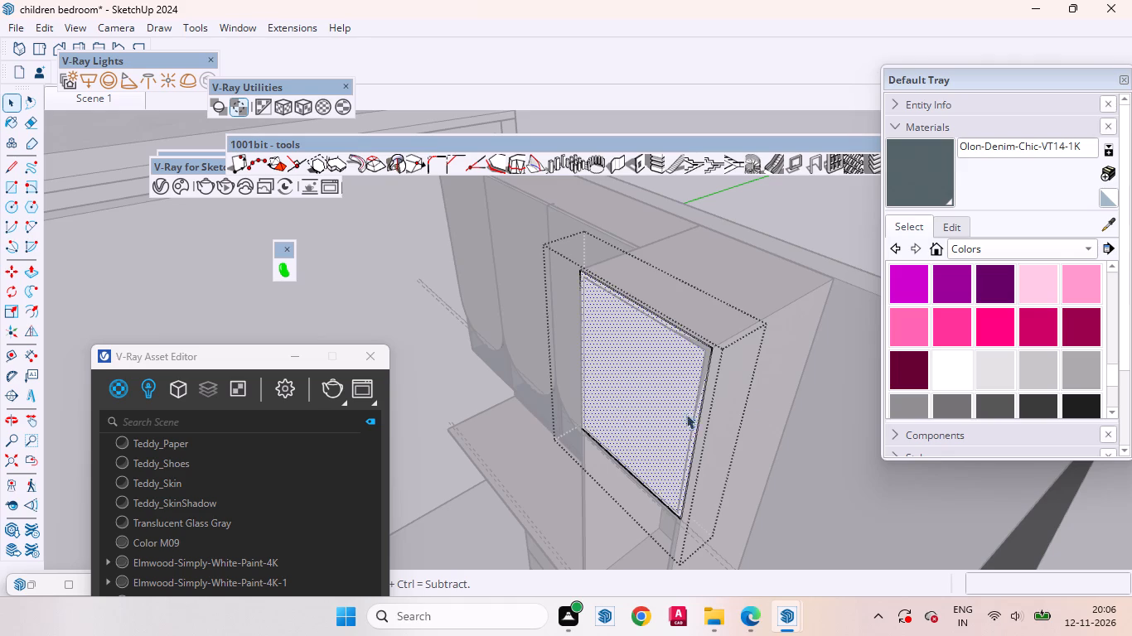
{"action": "key", "text": "p"}
{"action": "left_click", "coordinate": [657, 383]}
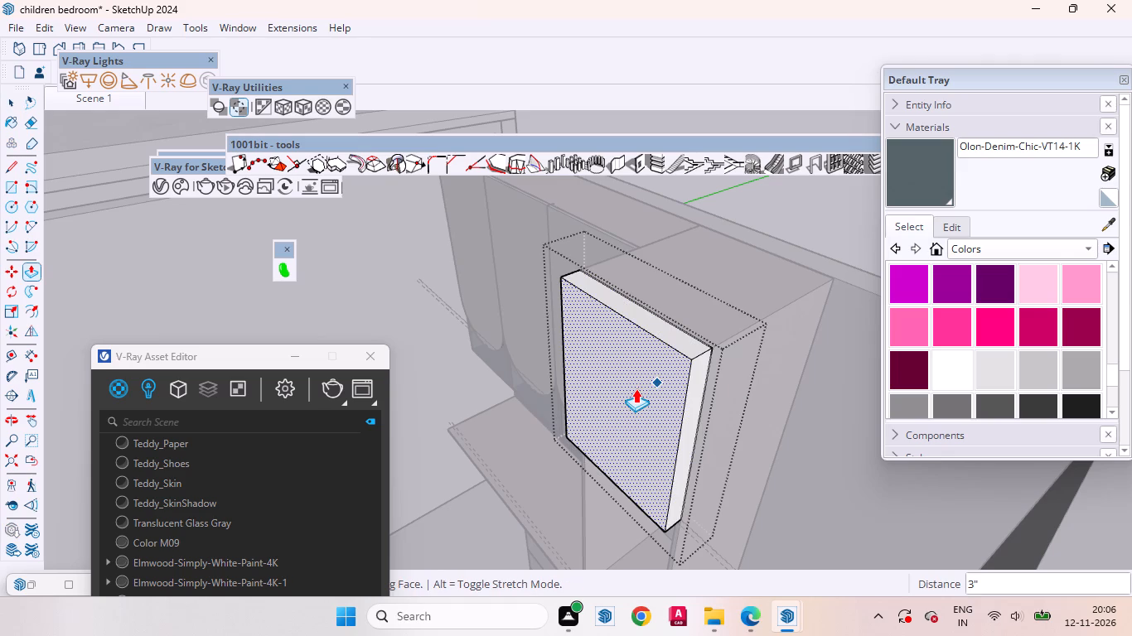
{"action": "type", "text": "18mm"}
{"action": "key", "text": "Return"}
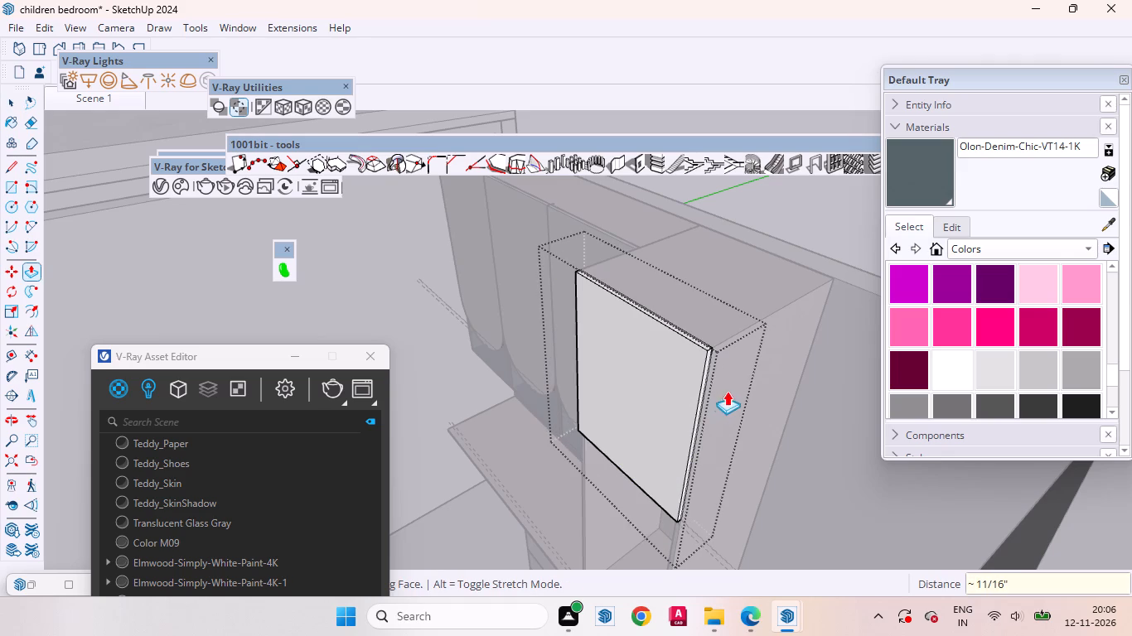
{"action": "key", "text": "space"}
Place a vertical guide 1 inch inside the left edge of the upper compartment's front panel.
{"action": "middle_click_drag", "start_coordinate": [641, 370], "coordinate": [886, 303]}
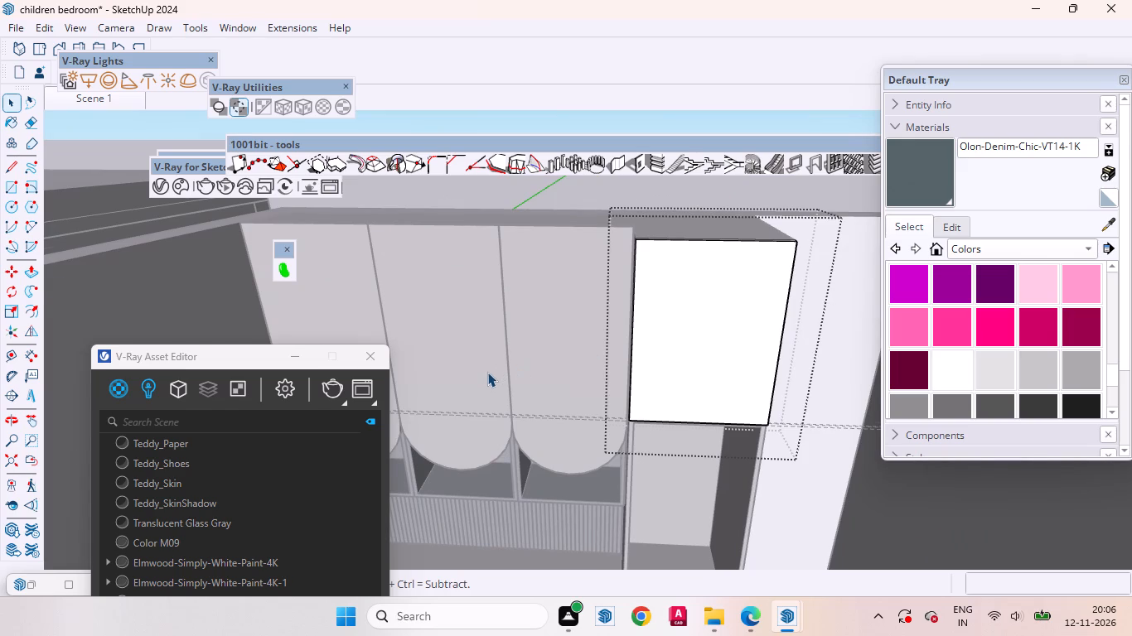
{"action": "scroll", "coordinate": [487, 372], "scroll_direction": "down", "scroll_amount": 2}
{"action": "scroll", "coordinate": [625, 335], "scroll_direction": "up", "scroll_amount": 2}
{"action": "key", "text": "t"}
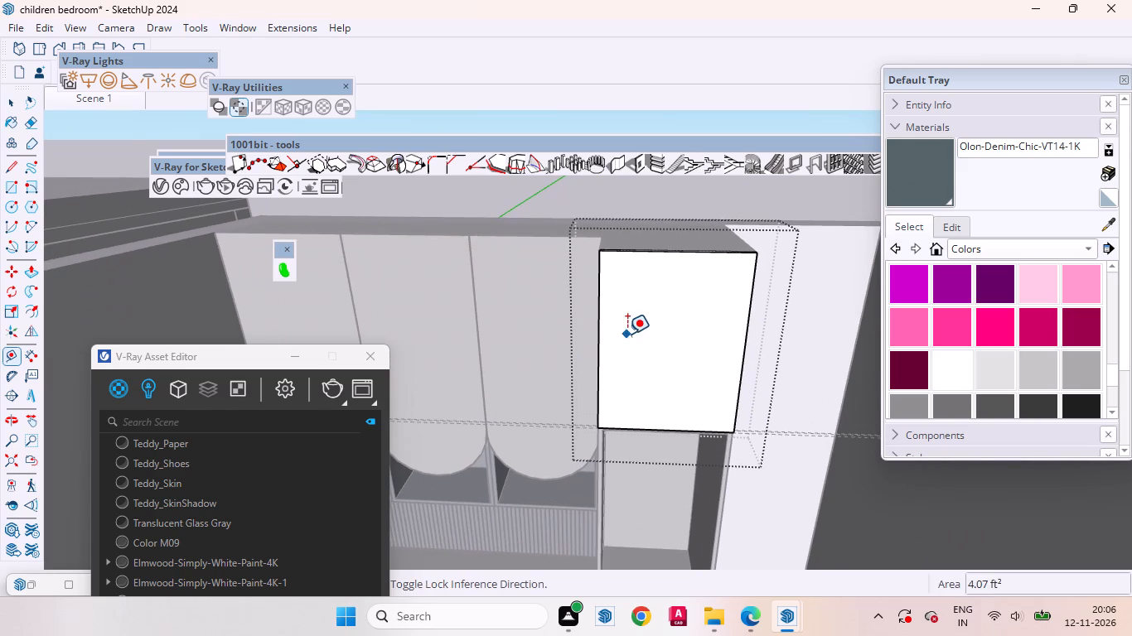
{"action": "scroll", "coordinate": [627, 333], "scroll_direction": "up", "scroll_amount": 4}
{"action": "left_click", "coordinate": [582, 310]}
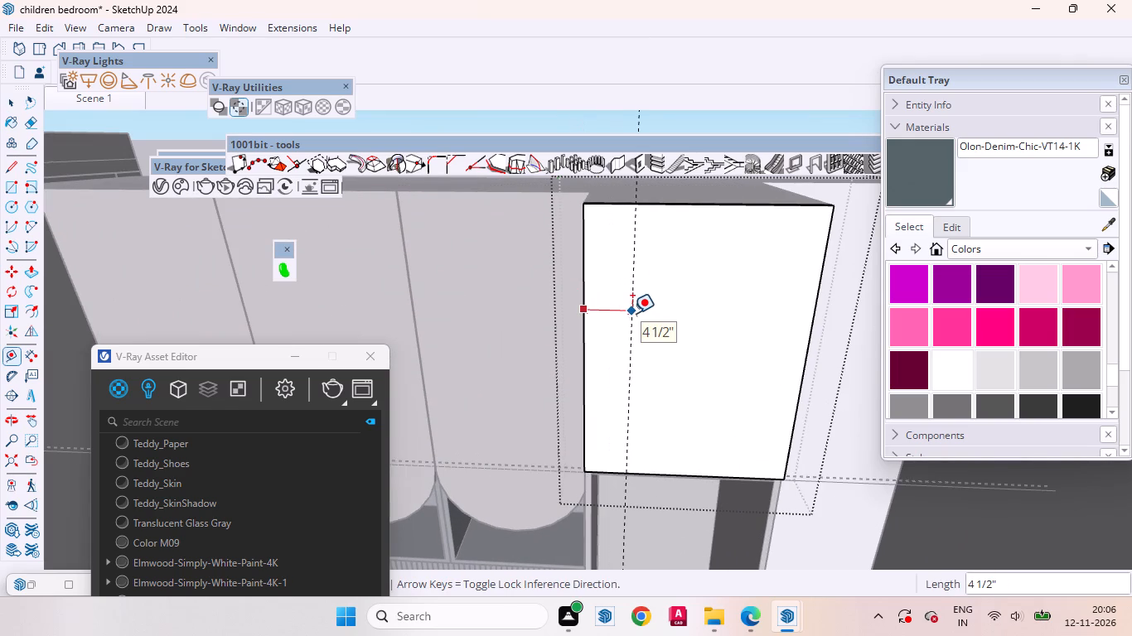
{"action": "key", "text": "1"}
{"action": "key", "text": "Return"}
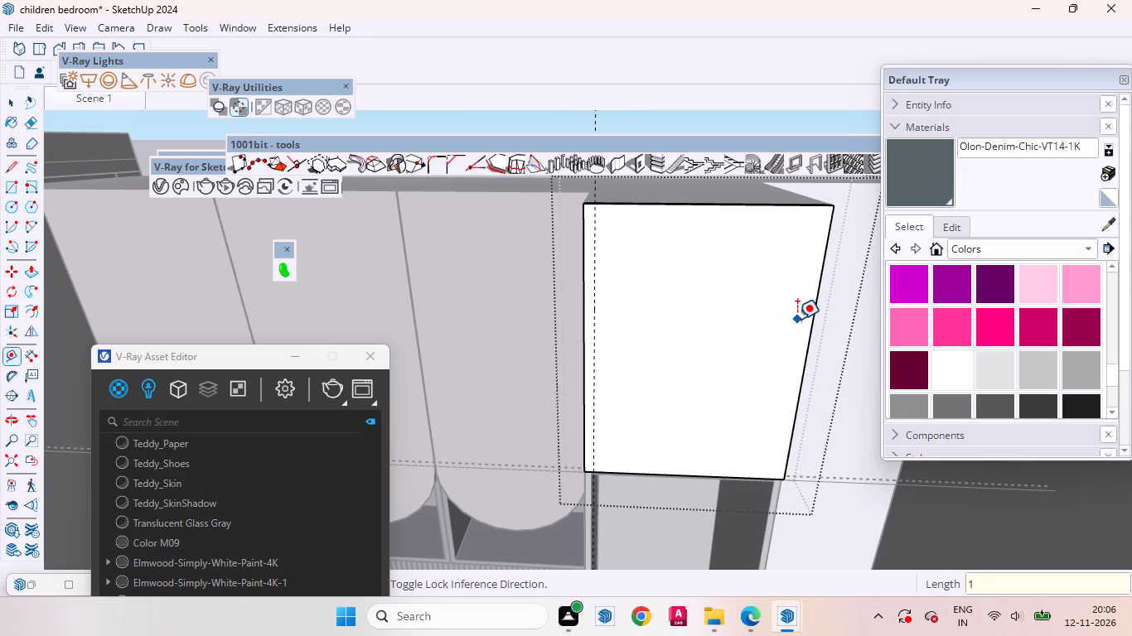
Place a vertical guide 1 inch inside the right edge of the upper compartment's front panel.
{"action": "left_click", "coordinate": [824, 281]}
{"action": "key", "text": "1"}
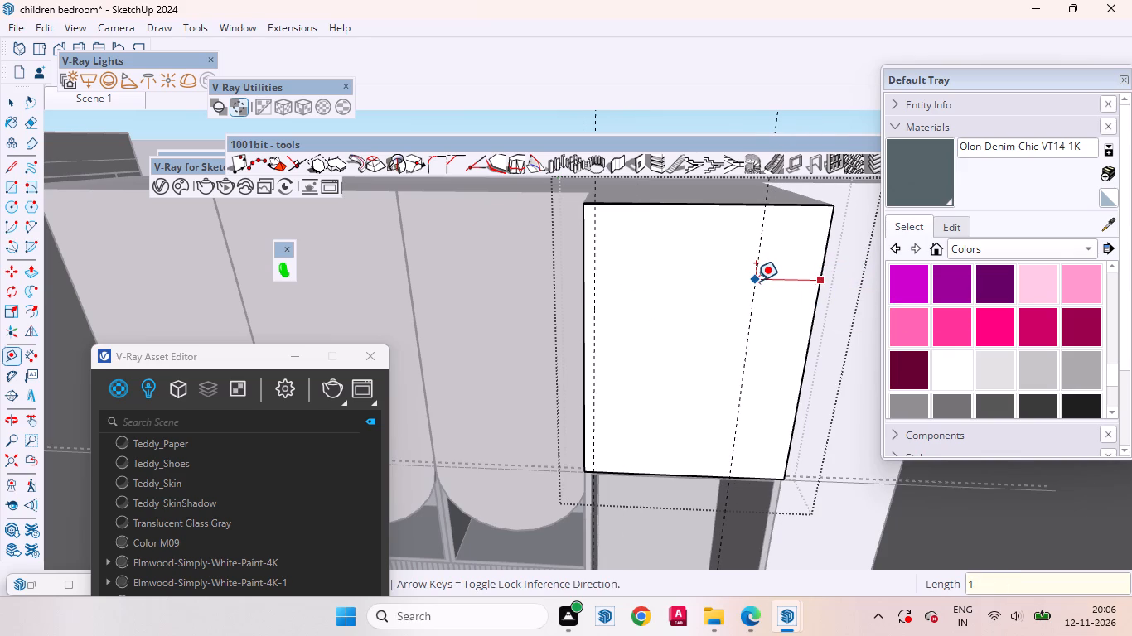
{"action": "key", "text": "Return"}
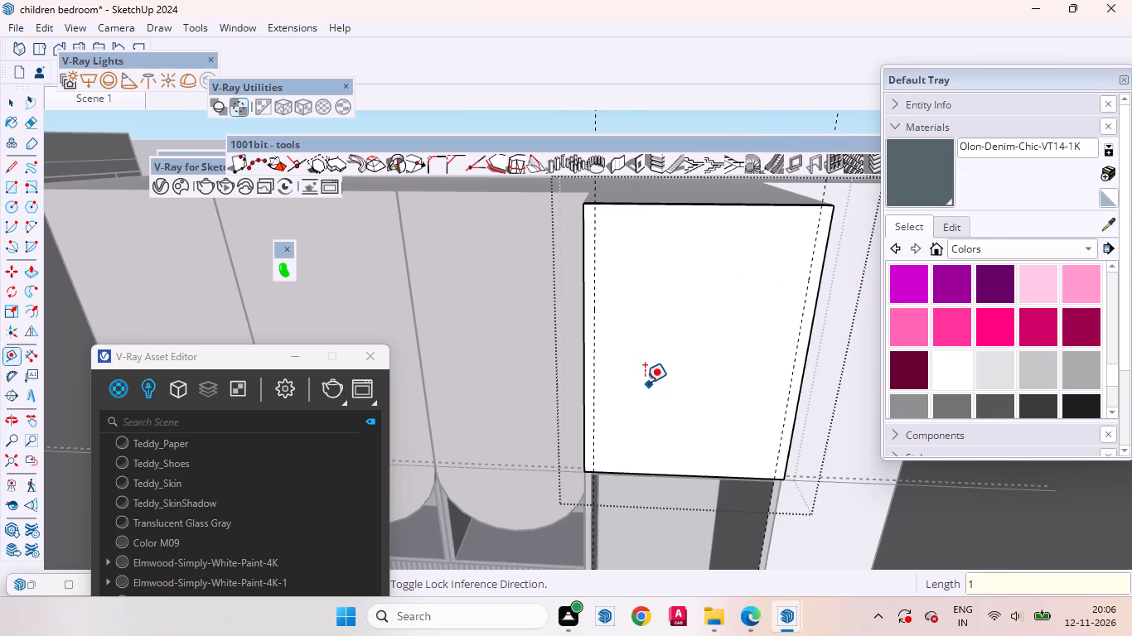
Place a horizontal guide 2 inches above the bottom edge of the upper compartment's front panel, locked to the vertical axis.
{"action": "scroll", "coordinate": [638, 372], "scroll_direction": "down", "scroll_amount": 2}
{"action": "middle_click_drag", "start_coordinate": [647, 440], "coordinate": [630, 307]}
{"action": "scroll", "coordinate": [631, 381], "scroll_direction": "down", "scroll_amount": 1}
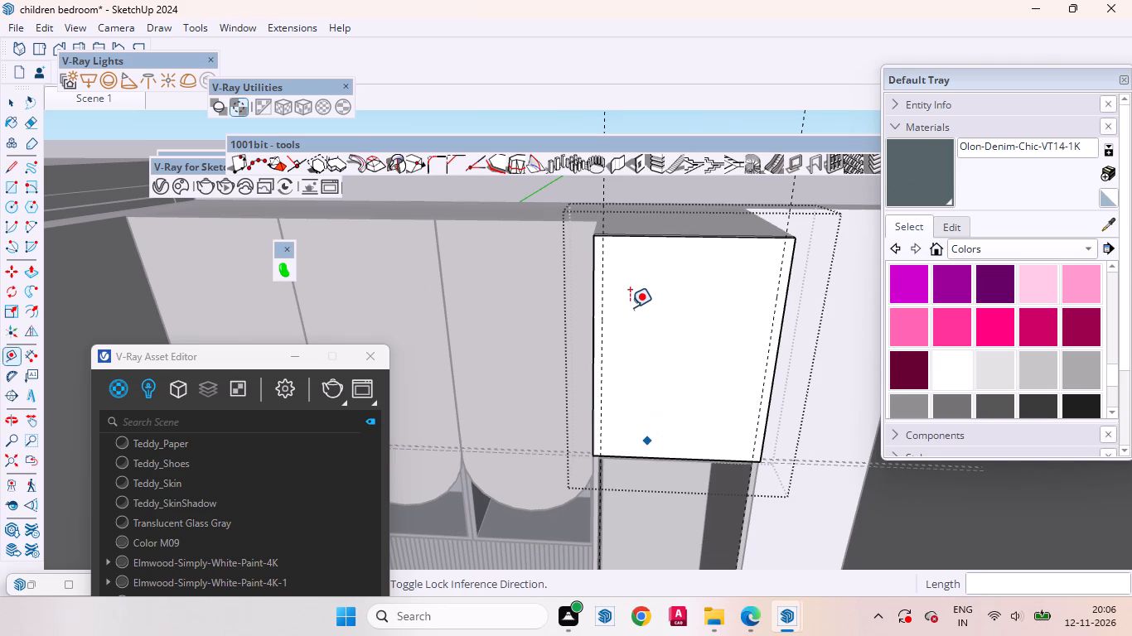
{"action": "middle_click_drag", "start_coordinate": [630, 307], "coordinate": [631, 298]}
{"action": "scroll", "coordinate": [670, 473], "scroll_direction": "up", "scroll_amount": 3}
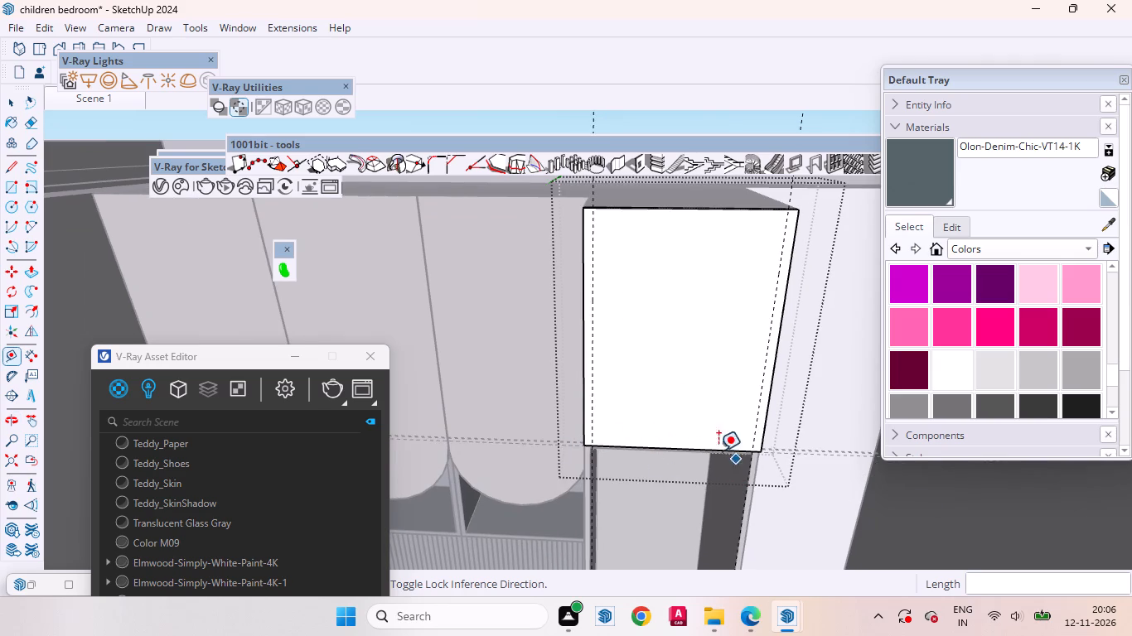
{"action": "scroll", "coordinate": [662, 455], "scroll_direction": "up", "scroll_amount": 7}
{"action": "scroll", "coordinate": [628, 425], "scroll_direction": "down", "scroll_amount": 4}
{"action": "middle_click_drag", "start_coordinate": [635, 402], "coordinate": [644, 337]}
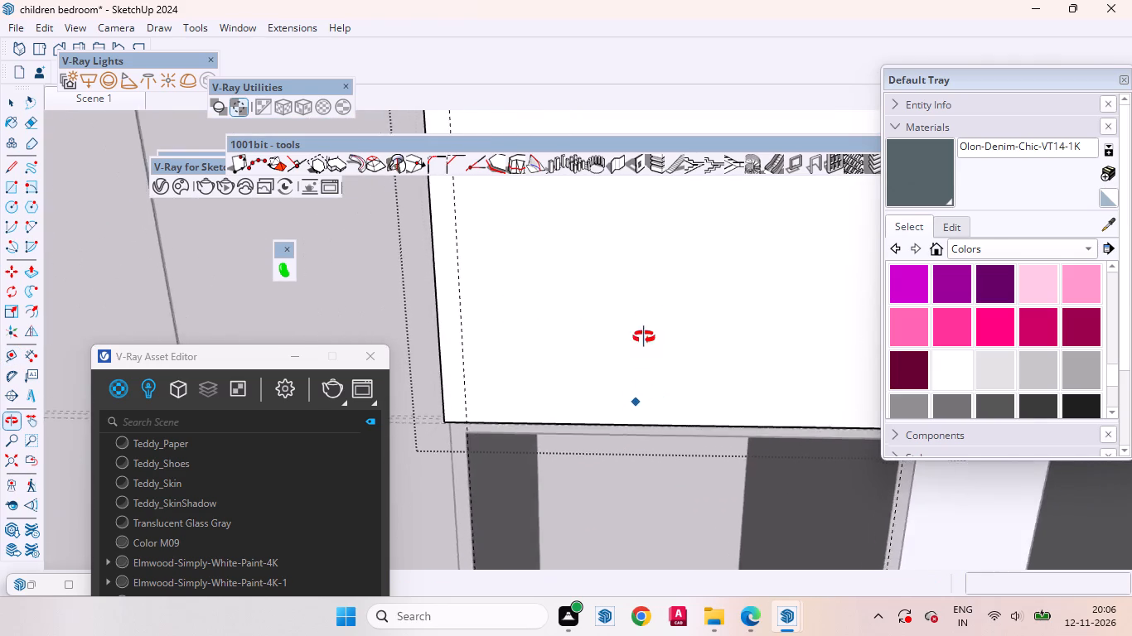
{"action": "middle_click_drag", "start_coordinate": [644, 337], "coordinate": [756, 217]}
{"action": "scroll", "coordinate": [606, 374], "scroll_direction": "up", "scroll_amount": 3}
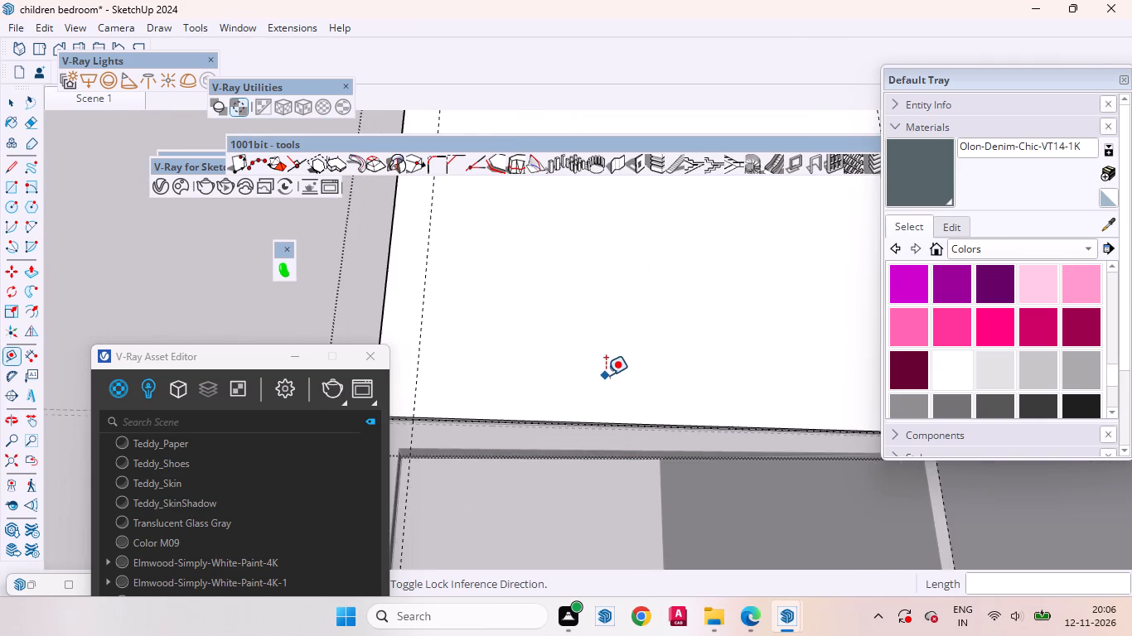
{"action": "scroll", "coordinate": [674, 369], "scroll_direction": "down", "scroll_amount": 3}
{"action": "scroll", "coordinate": [496, 408], "scroll_direction": "up", "scroll_amount": 11}
{"action": "middle_click_drag", "start_coordinate": [450, 412], "coordinate": [467, 414]}
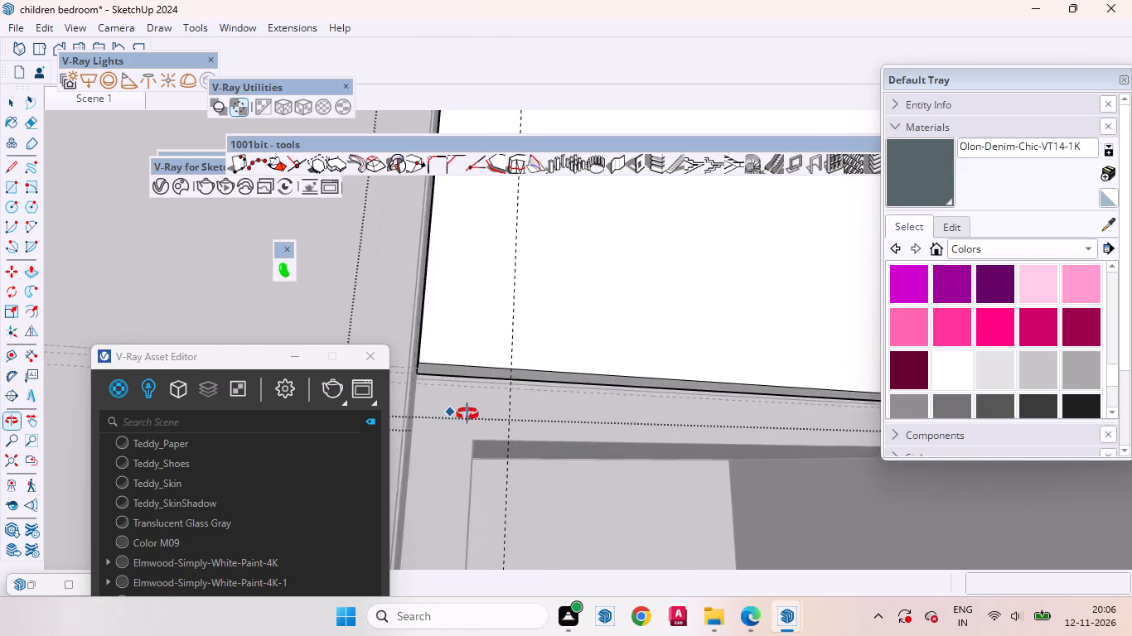
{"action": "middle_click_drag", "start_coordinate": [467, 414], "coordinate": [335, 484]}
{"action": "scroll", "coordinate": [580, 447], "scroll_direction": "down", "scroll_amount": 4}
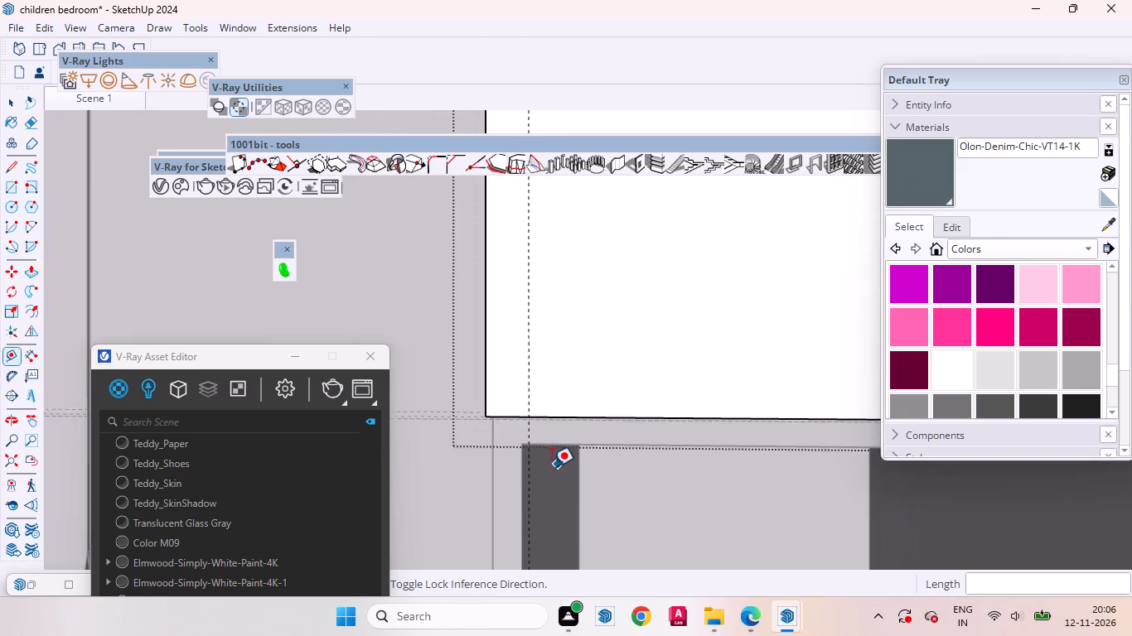
{"action": "scroll", "coordinate": [552, 466], "scroll_direction": "down", "scroll_amount": 11}
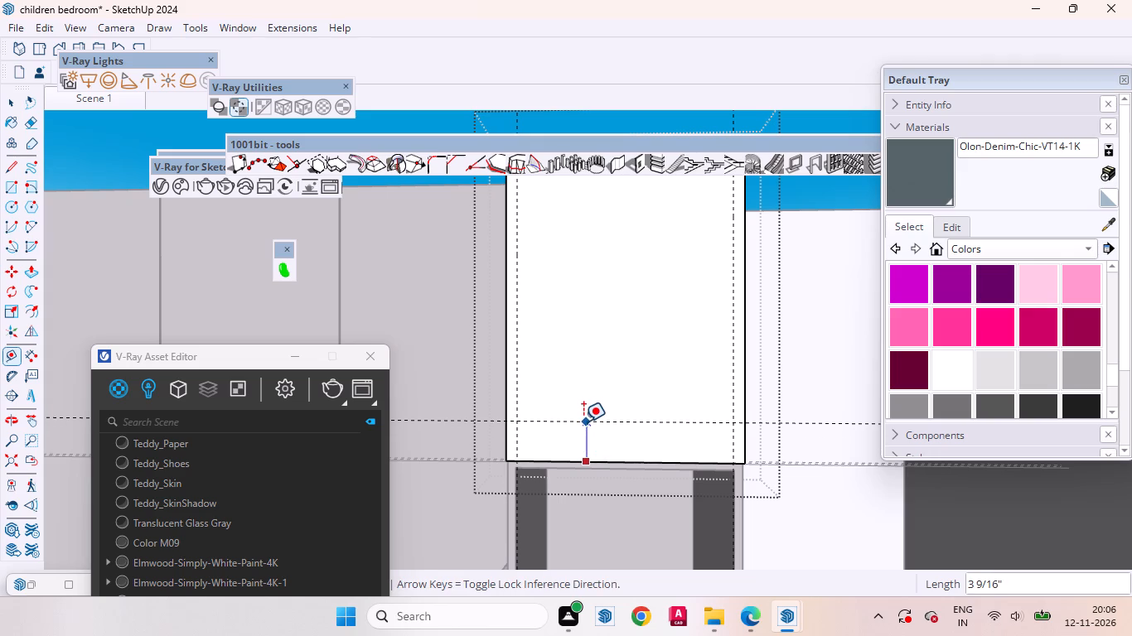
{"action": "key", "text": "Up"}
{"action": "key", "text": "2"}
{"action": "key", "text": "Return"}
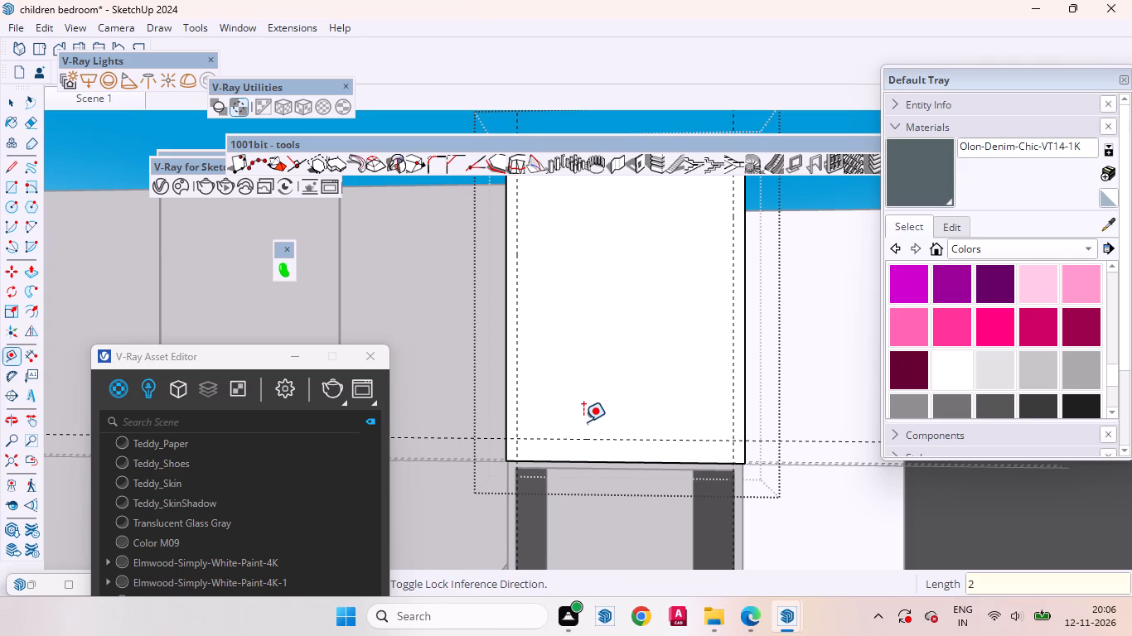
Place a horizontal guide 2 inches below the top edge of the upper compartment's front panel.
{"action": "scroll", "coordinate": [622, 523], "scroll_direction": "down", "scroll_amount": 5}
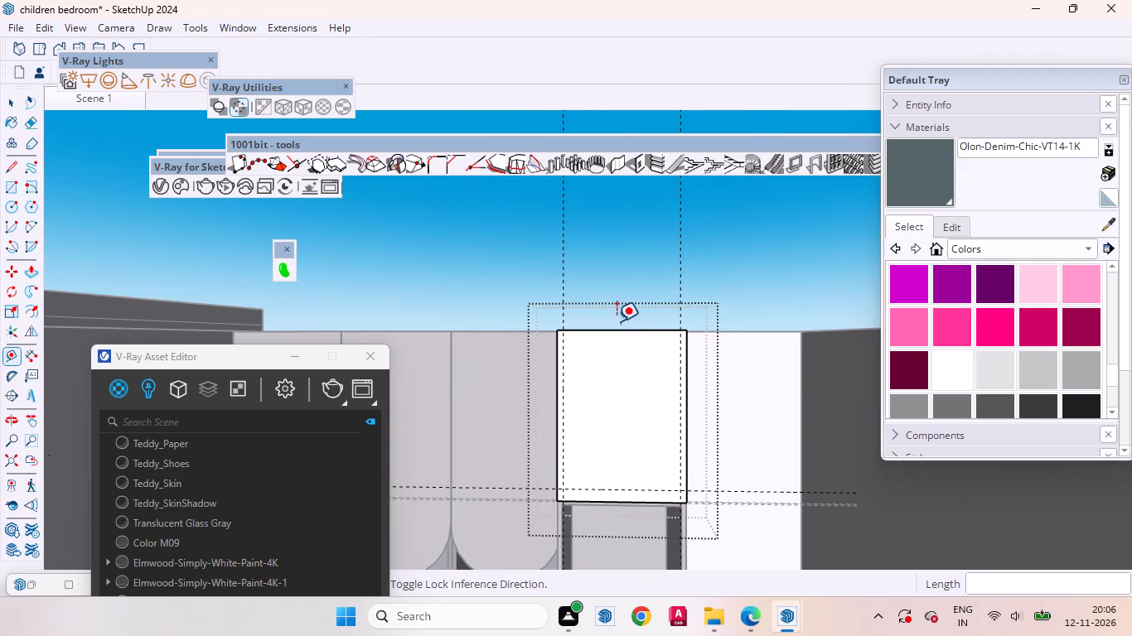
{"action": "left_click", "coordinate": [647, 333]}
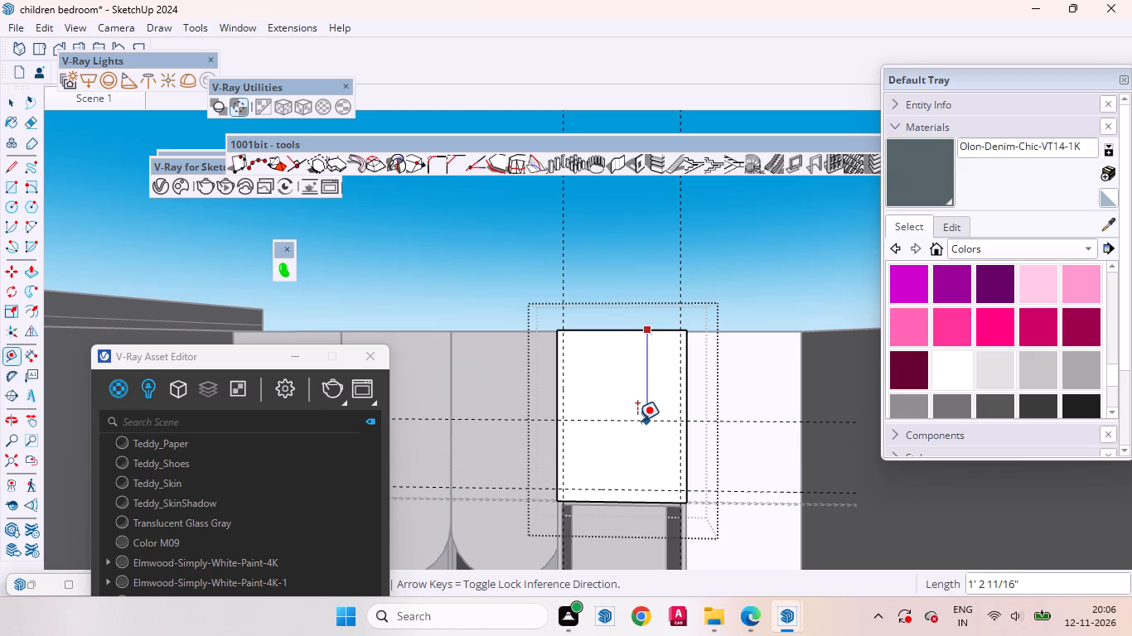
{"action": "key", "text": "2"}
{"action": "key", "text": "Return"}
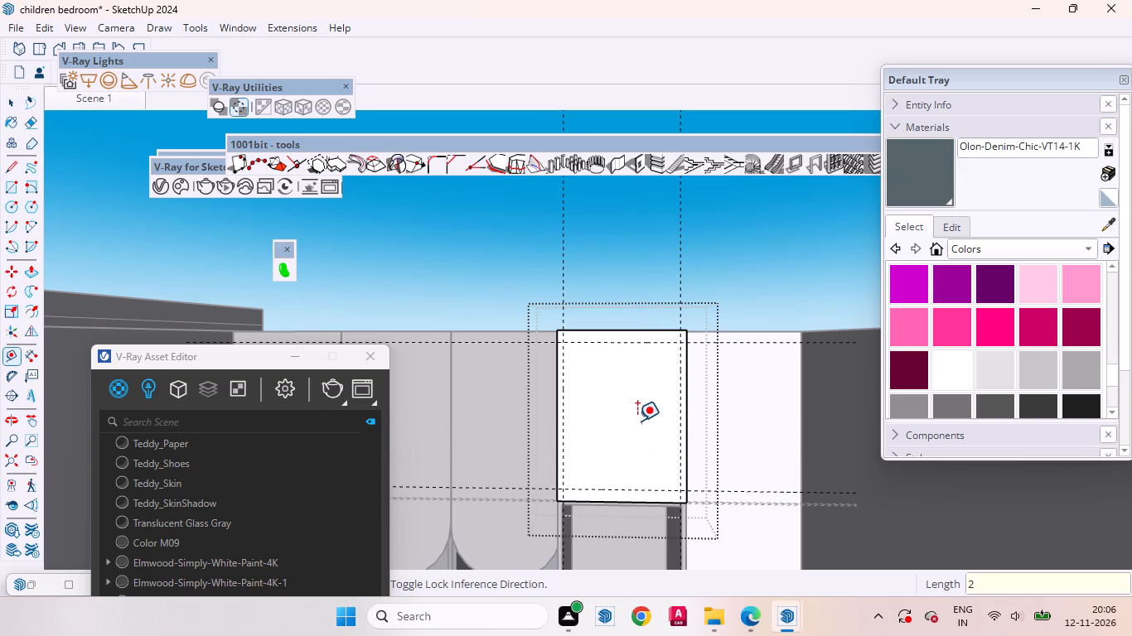
Draw an inner rectangle on the upper front panel between the opposite intersections of the 1-inch and 2-inch guides.
{"action": "key", "text": "space"}
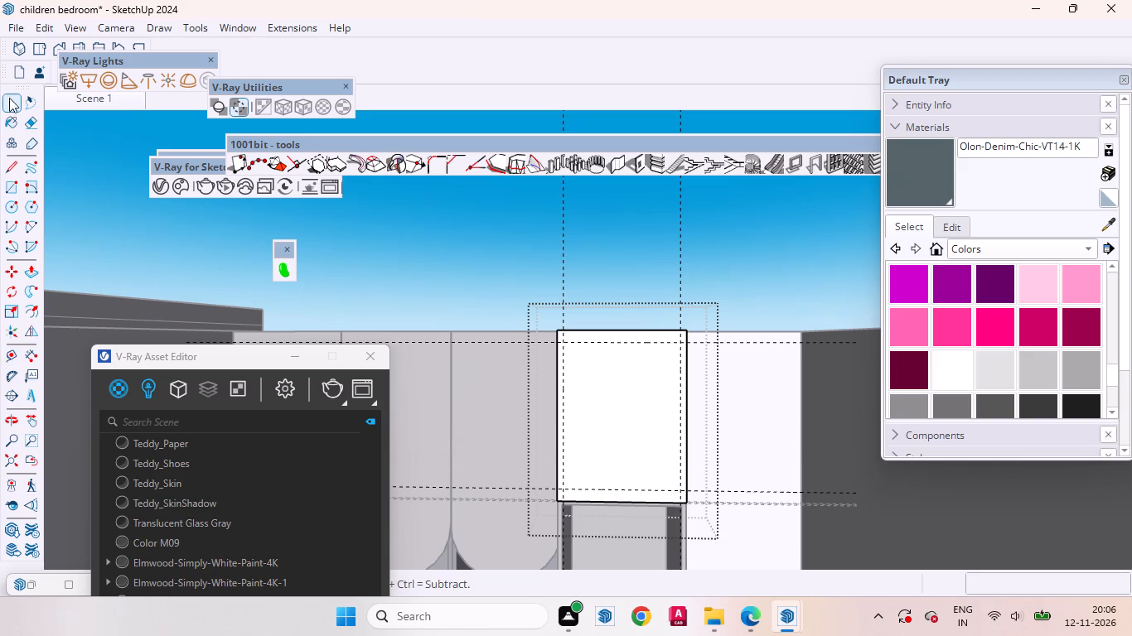
{"action": "left_click", "coordinate": [9, 93]}
{"action": "left_click", "coordinate": [628, 451]}
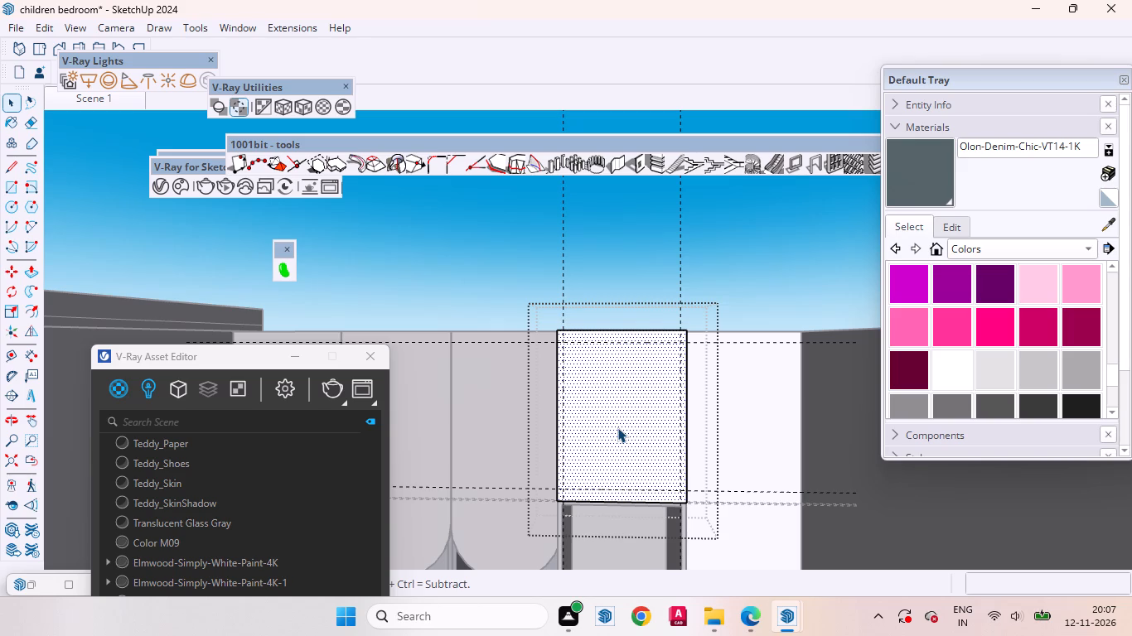
{"action": "key", "text": "r"}
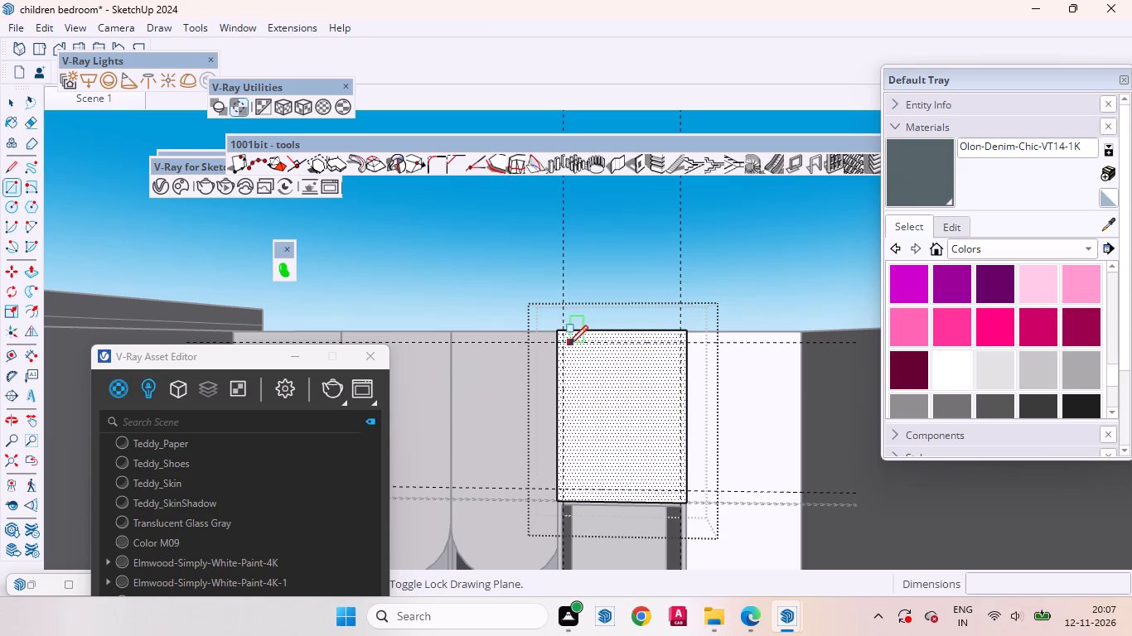
{"action": "left_click", "coordinate": [565, 342]}
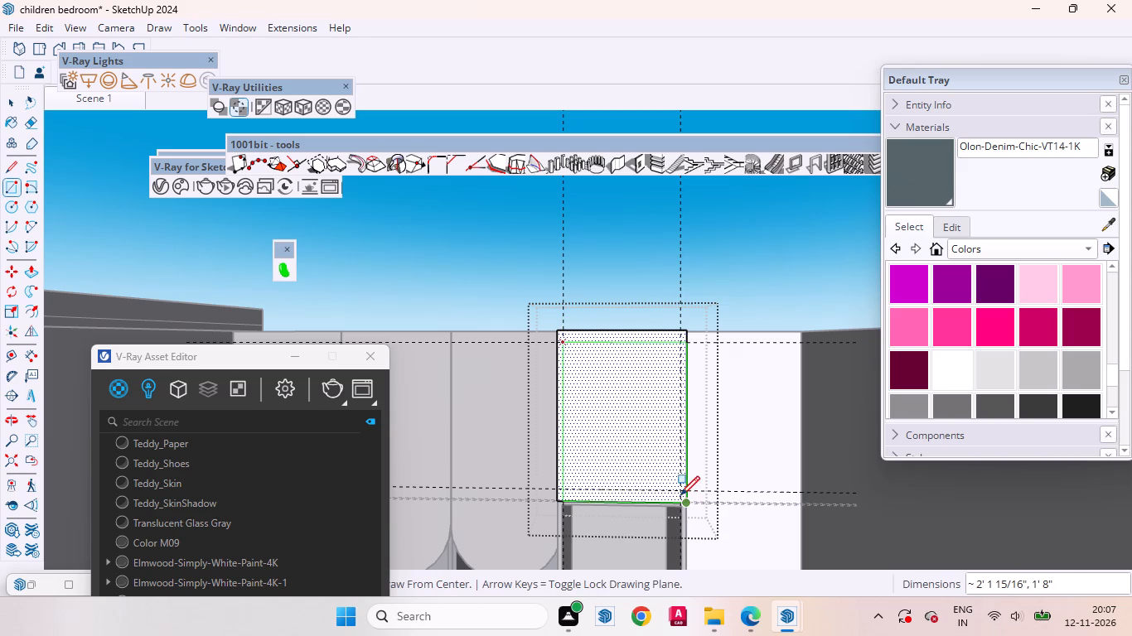
{"action": "left_click", "coordinate": [679, 490]}
{"action": "key", "text": "space"}
{"action": "left_click", "coordinate": [604, 399]}
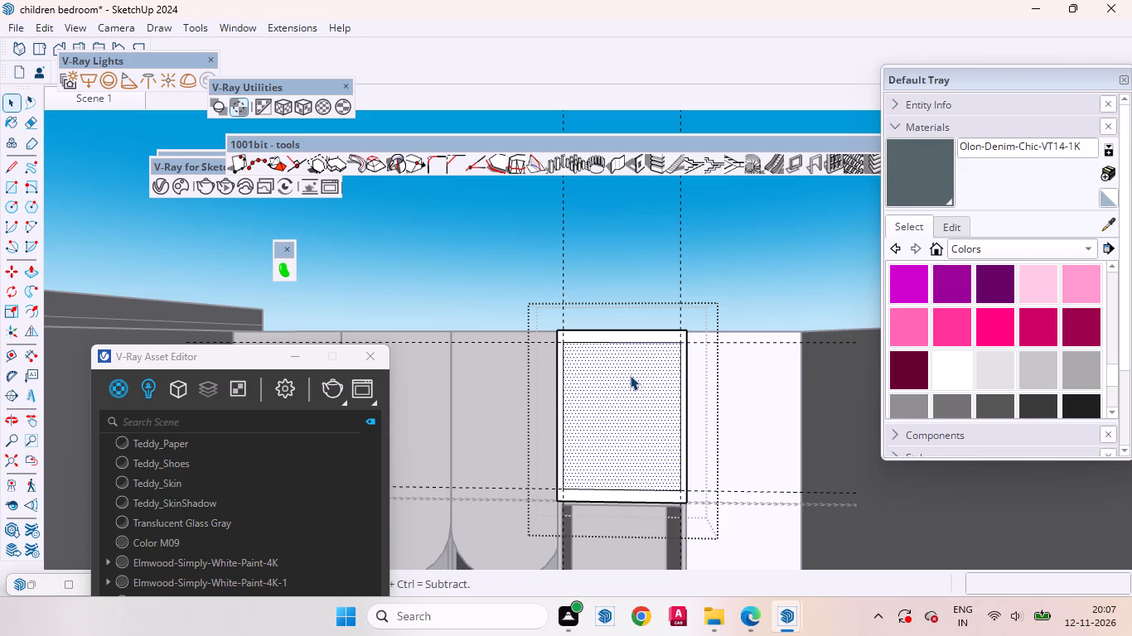
Place a horizontal guide 3 inches below the inner rectangle's top edge.
{"action": "key", "text": "t"}
{"action": "scroll", "coordinate": [600, 336], "scroll_direction": "up", "scroll_amount": 4}
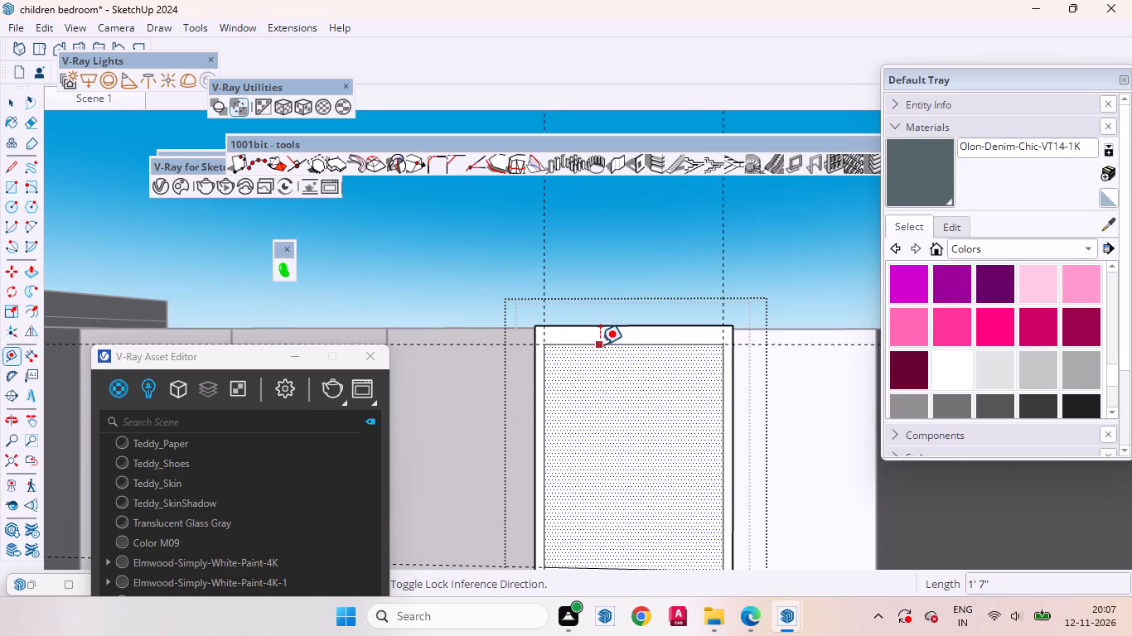
{"action": "left_click", "coordinate": [600, 344]}
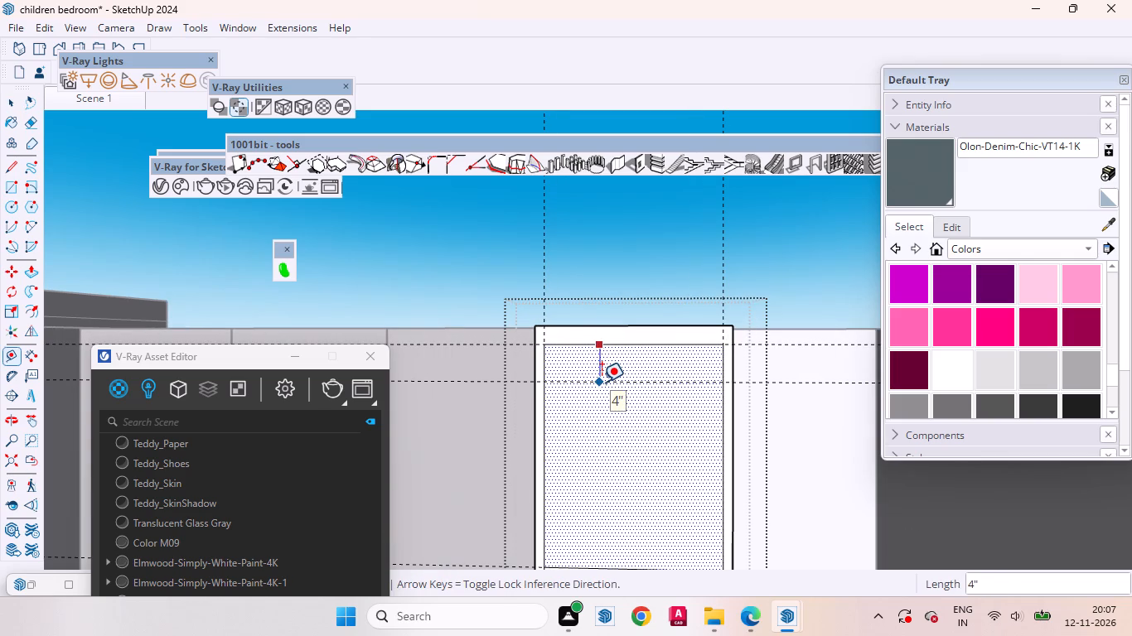
{"action": "key", "text": "3"}
{"action": "key", "text": "Return"}
Place a horizontal guide 3 inches above the inner rectangle's bottom edge.
{"action": "scroll", "coordinate": [618, 347], "scroll_direction": "down", "scroll_amount": 4}
{"action": "scroll", "coordinate": [616, 517], "scroll_direction": "up", "scroll_amount": 3}
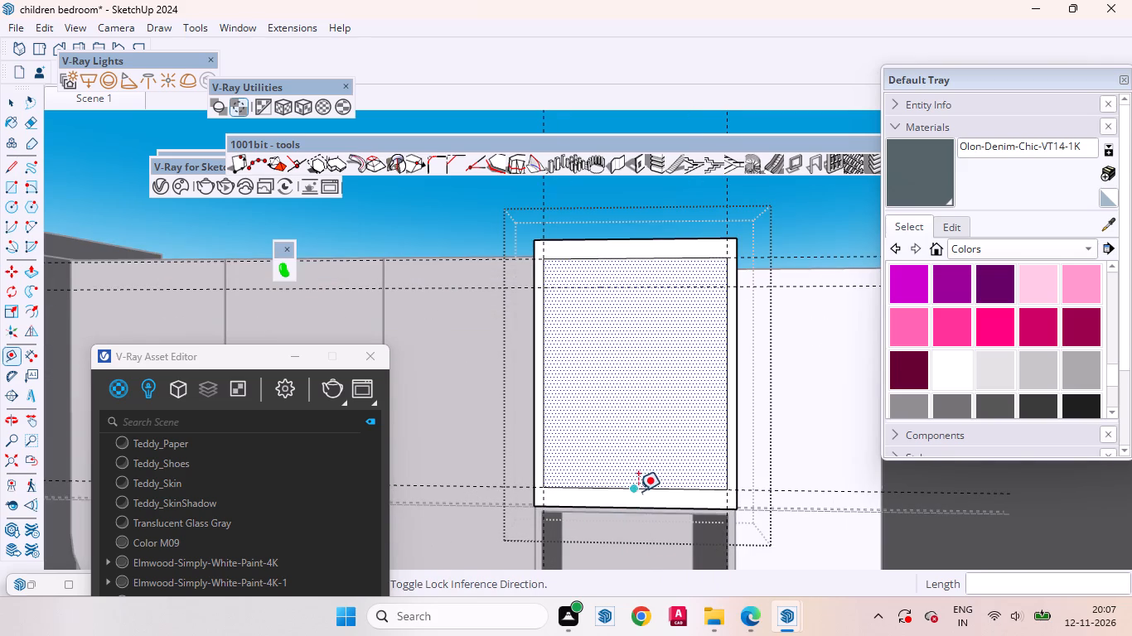
{"action": "left_click", "coordinate": [646, 487]}
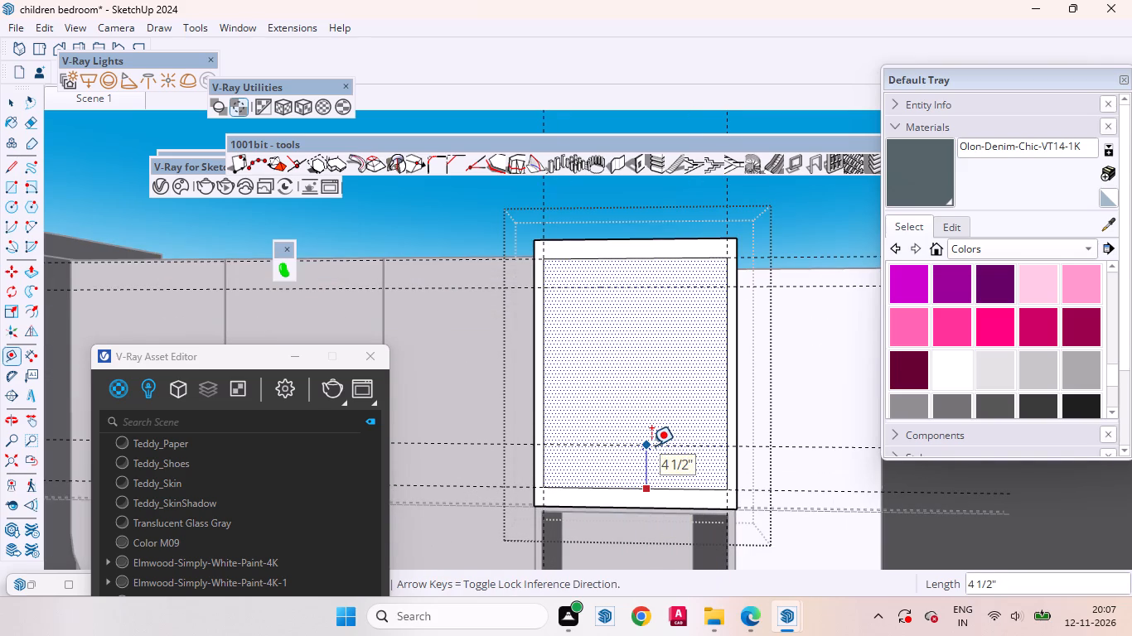
{"action": "key", "text": "3"}
{"action": "key", "text": "Return"}
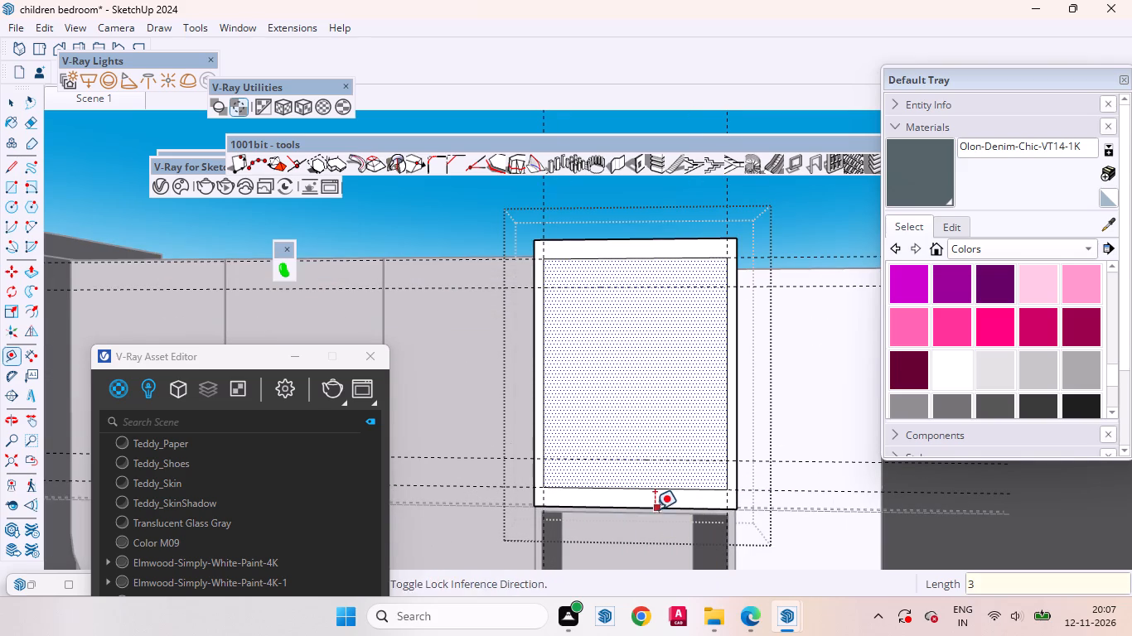
{"action": "key", "text": "space"}
Round the inner rectangle's upper right corner with a 100-segment tangent arc from the top edge's midpoint to the right edge, trimming the corner.
{"action": "middle_click_drag", "start_coordinate": [632, 464], "coordinate": [674, 460]}
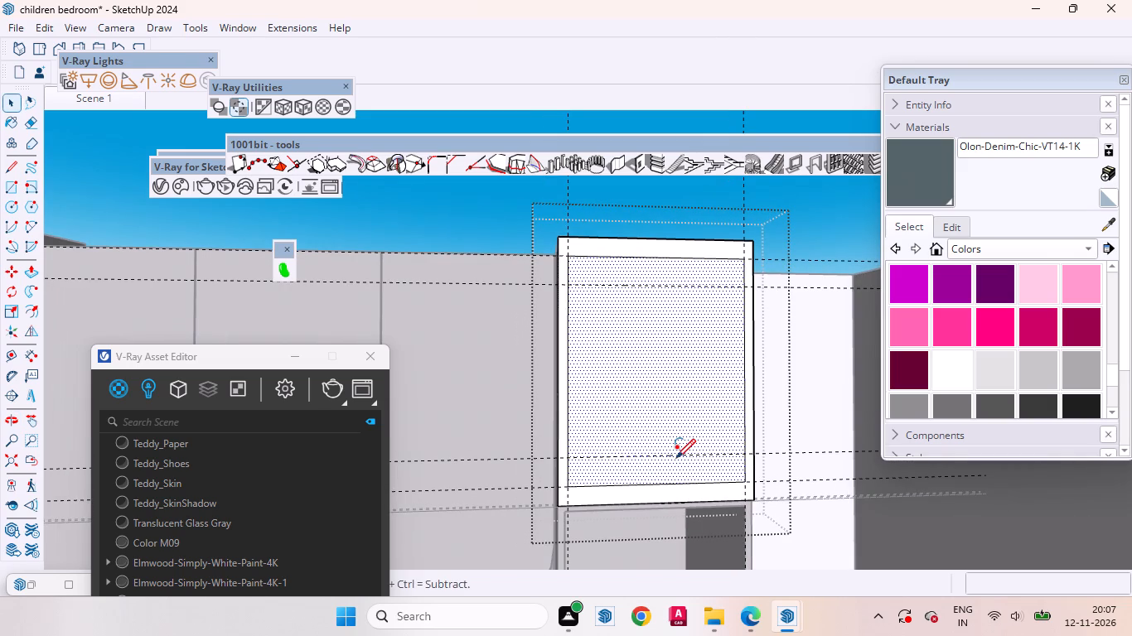
{"action": "key", "text": "a"}
{"action": "type", "text": "100"}
{"action": "key", "text": "Return"}
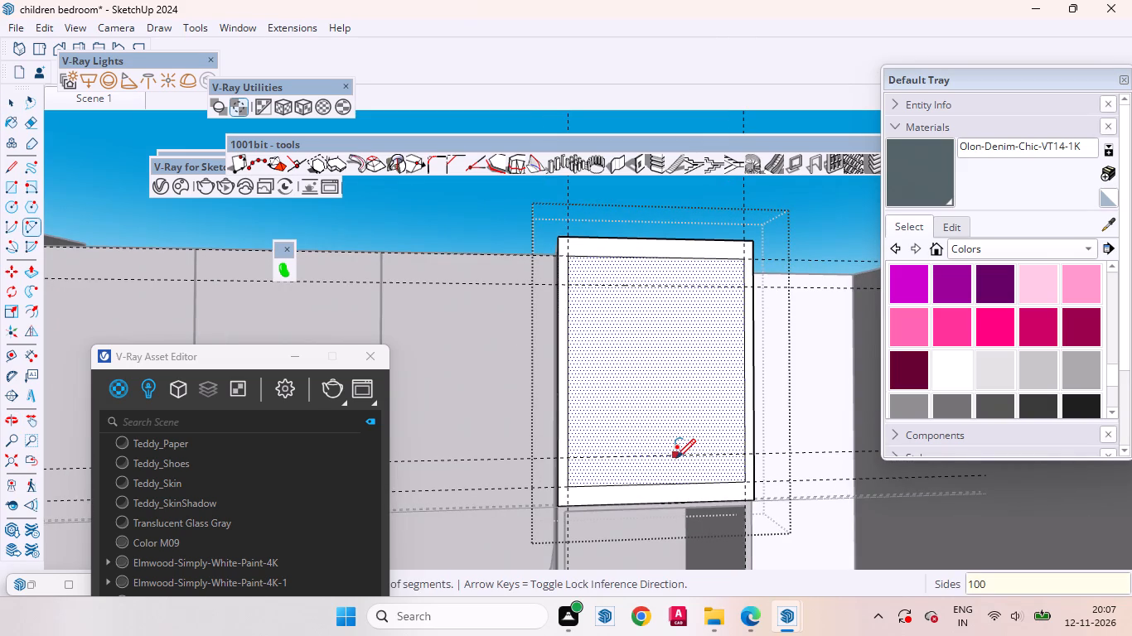
{"action": "middle_click_drag", "start_coordinate": [688, 407], "coordinate": [683, 408]}
{"action": "middle_click_drag", "start_coordinate": [683, 408], "coordinate": [649, 456]}
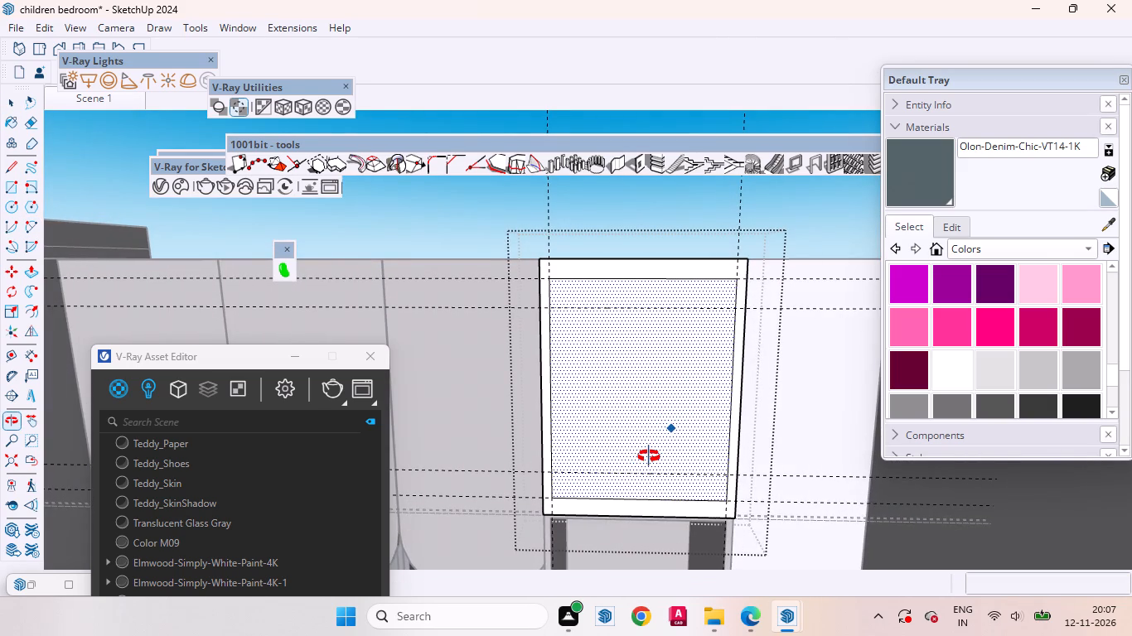
{"action": "middle_click_drag", "start_coordinate": [649, 456], "coordinate": [641, 451]}
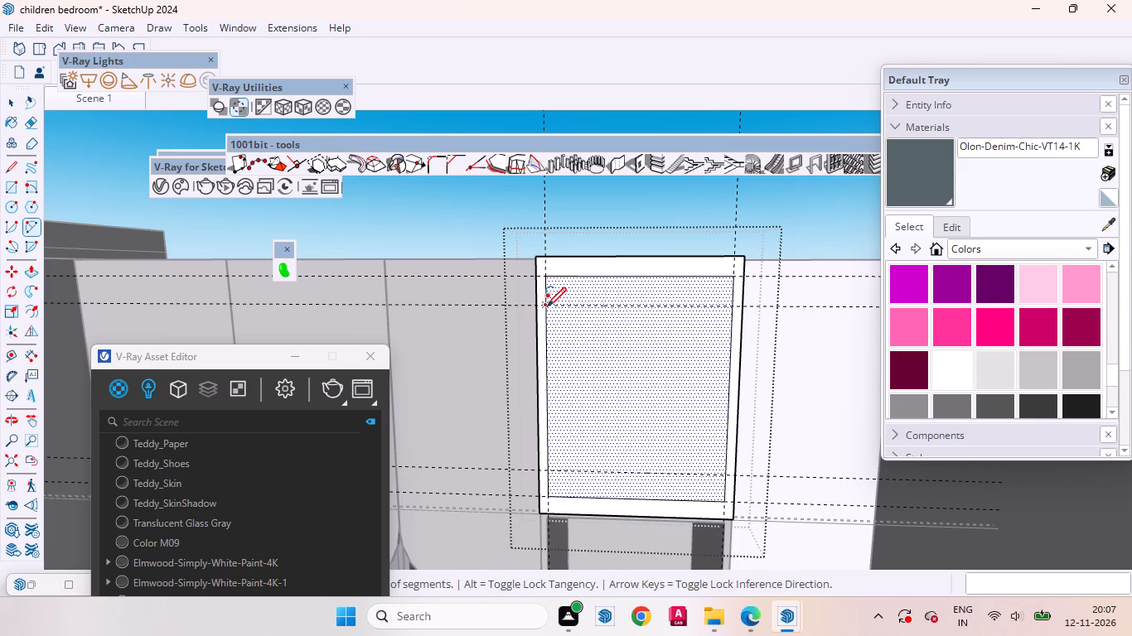
{"action": "left_click", "coordinate": [547, 306]}
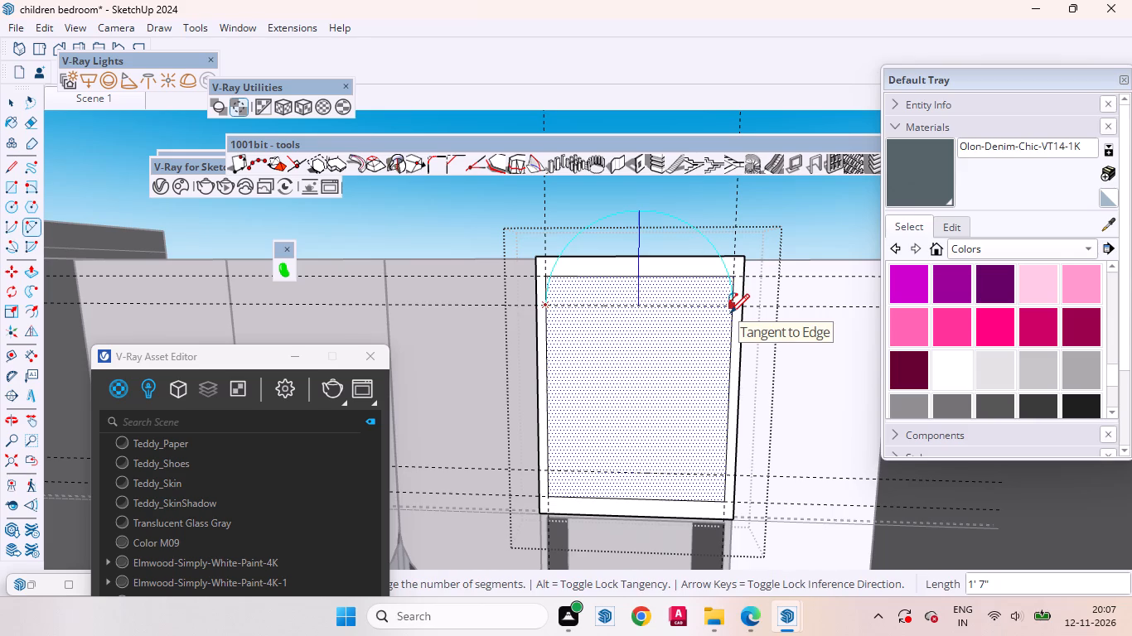
{"action": "key", "text": "space"}
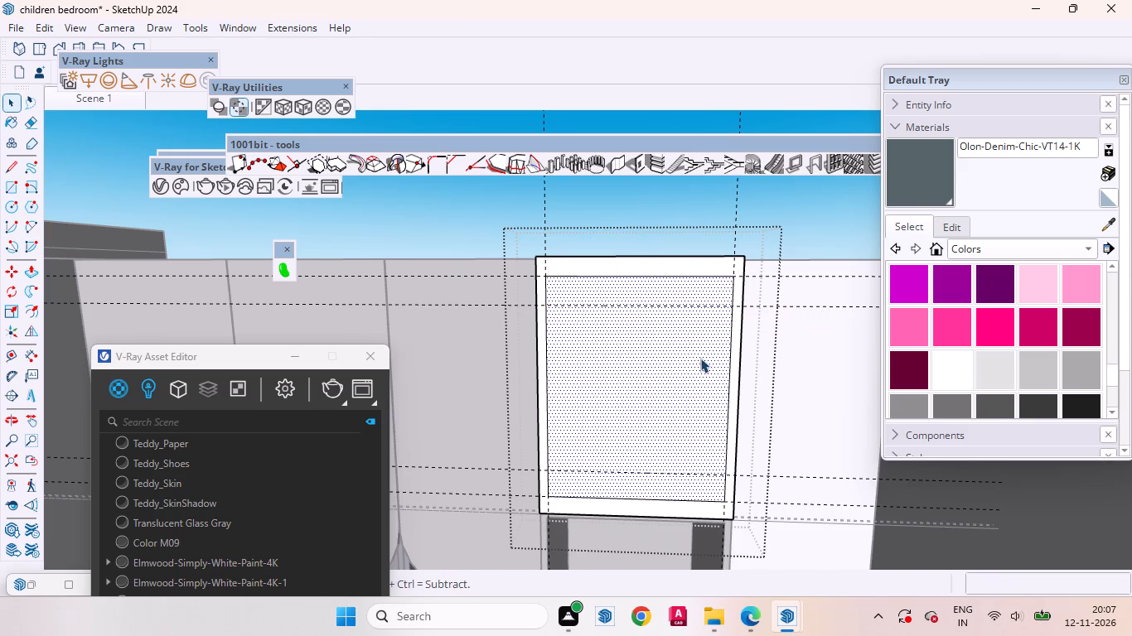
{"action": "middle_click_drag", "start_coordinate": [643, 336], "coordinate": [636, 315]}
{"action": "key", "text": "a"}
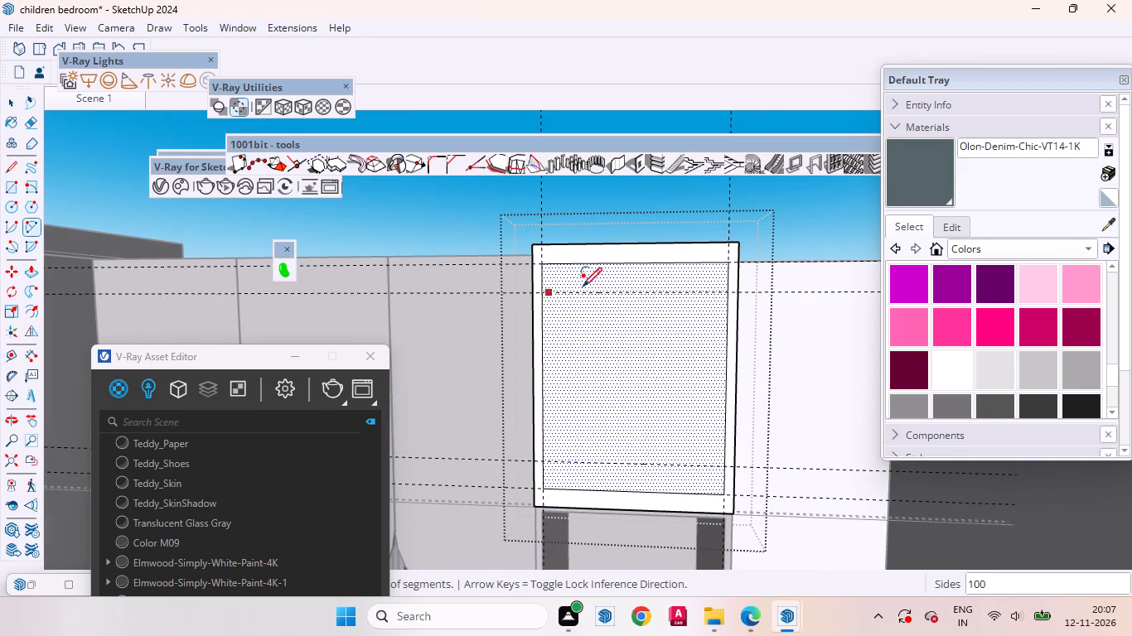
{"action": "left_click", "coordinate": [636, 265]}
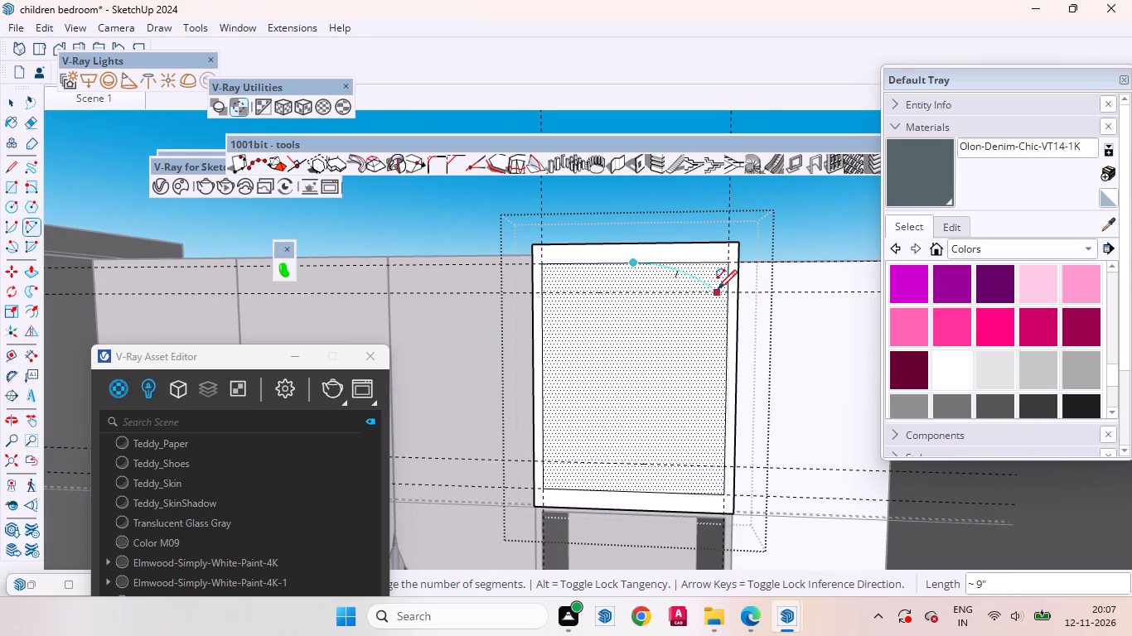
{"action": "double_click", "coordinate": [727, 352]}
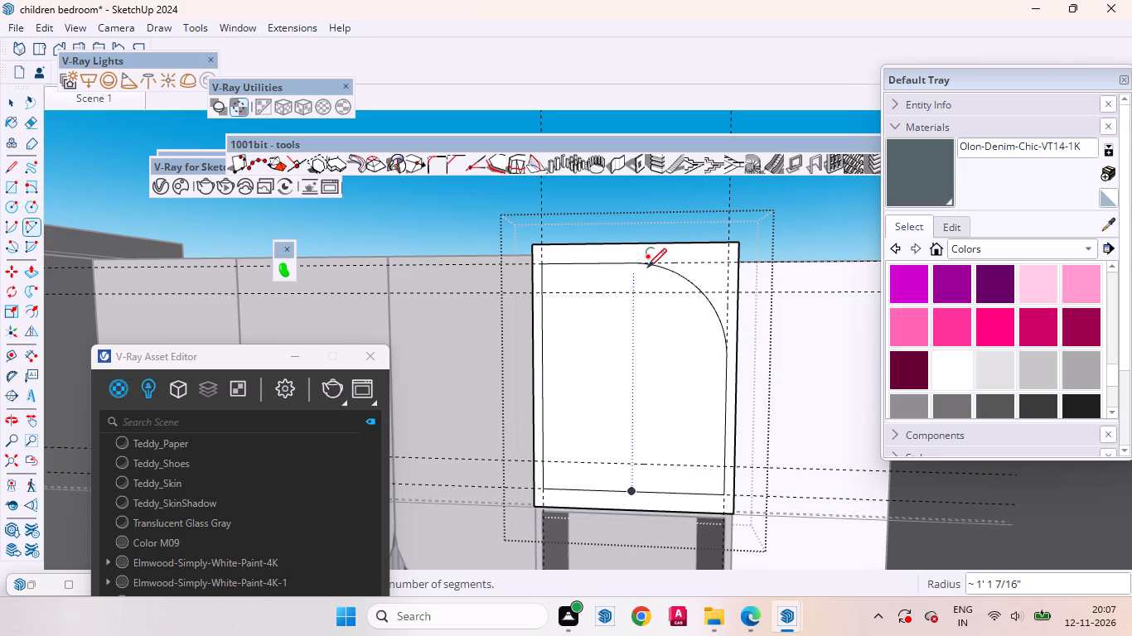
Round the inner rectangle's upper left corner with a matching tangent arc from the top edge's midpoint, completing the arched top.
{"action": "left_click", "coordinate": [631, 264]}
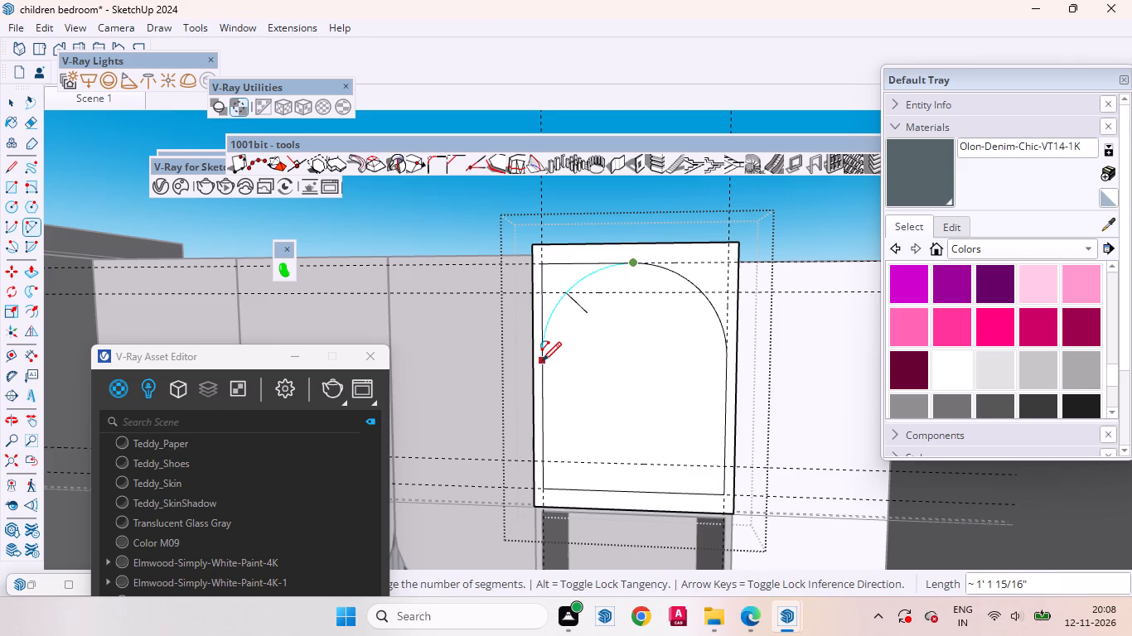
{"action": "double_click", "coordinate": [540, 350]}
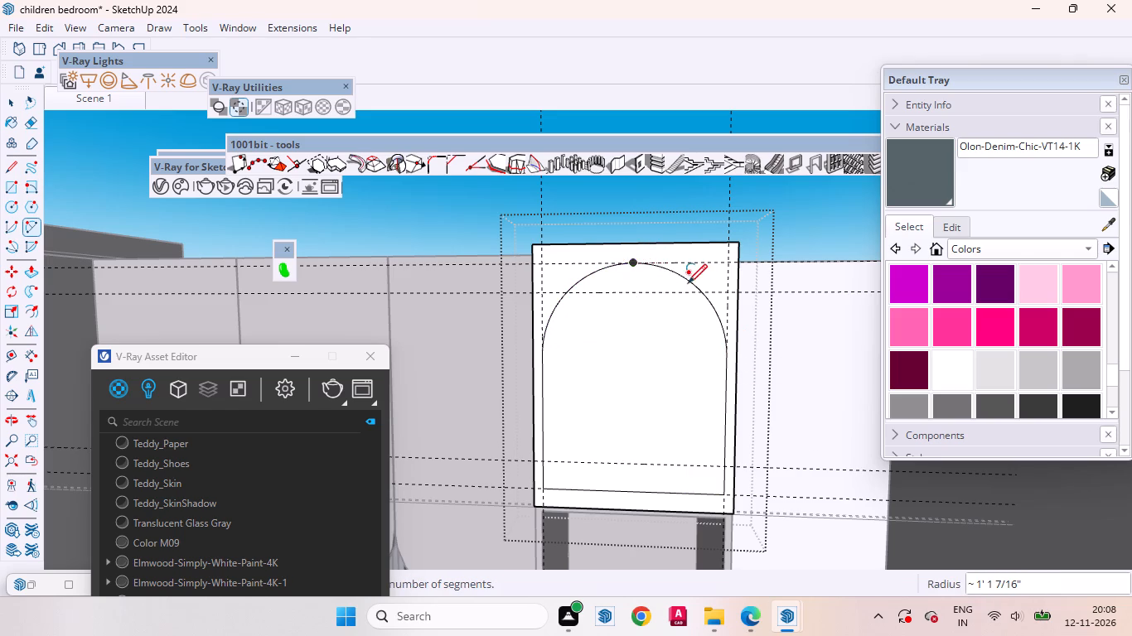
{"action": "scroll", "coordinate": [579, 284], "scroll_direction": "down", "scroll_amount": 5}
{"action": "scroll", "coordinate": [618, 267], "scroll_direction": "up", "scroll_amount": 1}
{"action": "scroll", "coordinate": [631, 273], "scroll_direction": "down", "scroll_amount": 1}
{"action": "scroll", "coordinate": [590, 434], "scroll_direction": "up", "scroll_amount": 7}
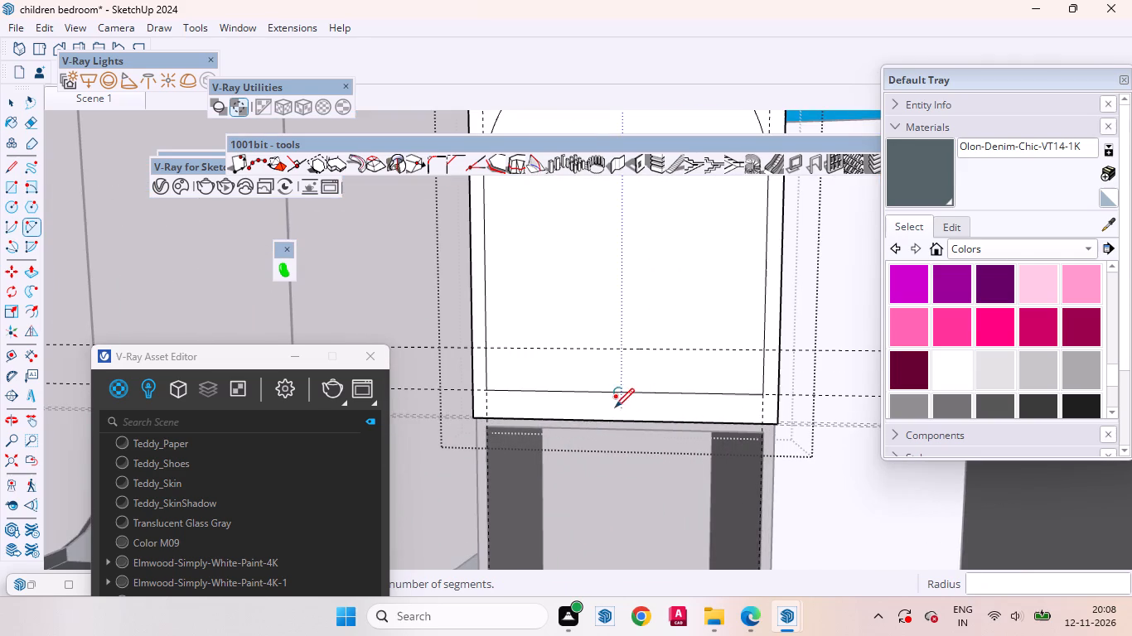
Round the inner rectangle's two lower corners with tangent arcs running from the bottom edge's midpoint to the side edges.
{"action": "left_click", "coordinate": [620, 393]}
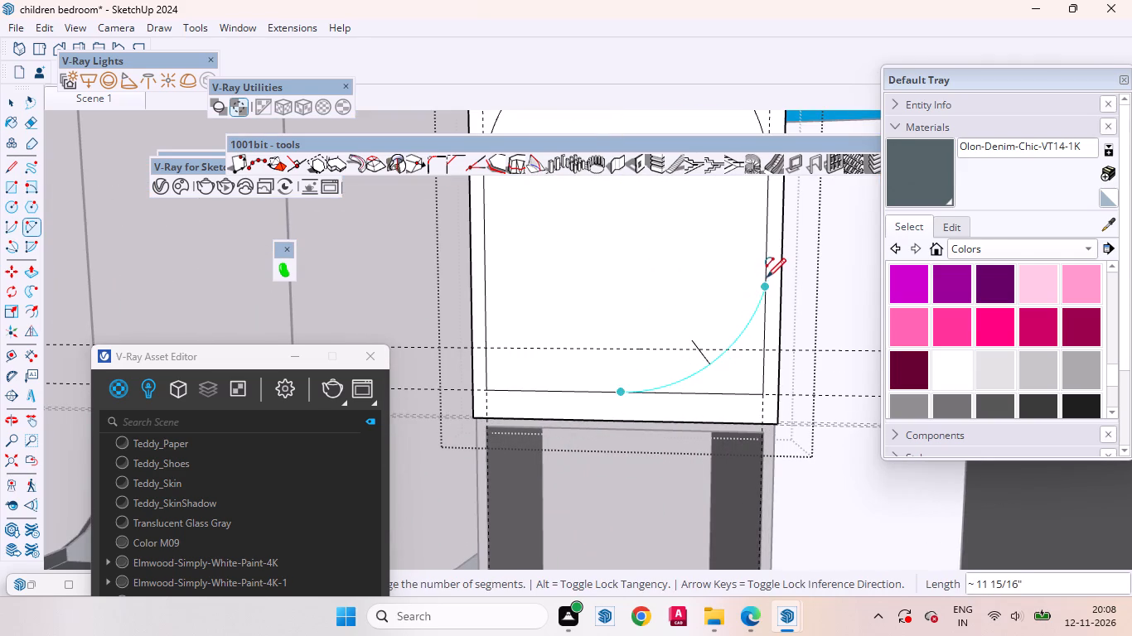
{"action": "double_click", "coordinate": [768, 253]}
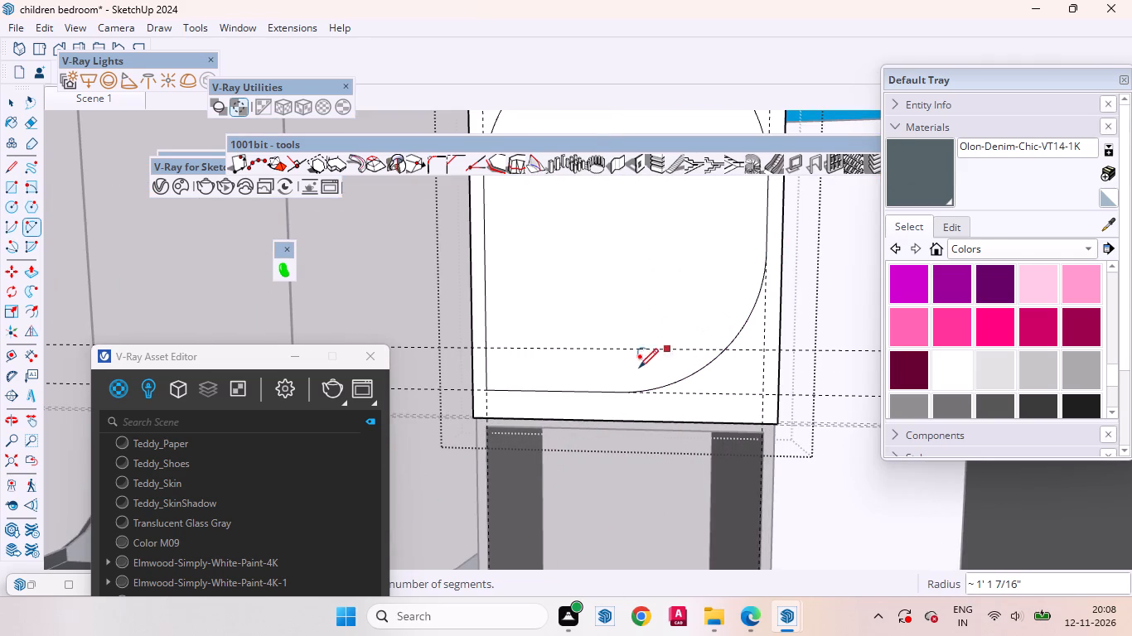
{"action": "left_click", "coordinate": [619, 394]}
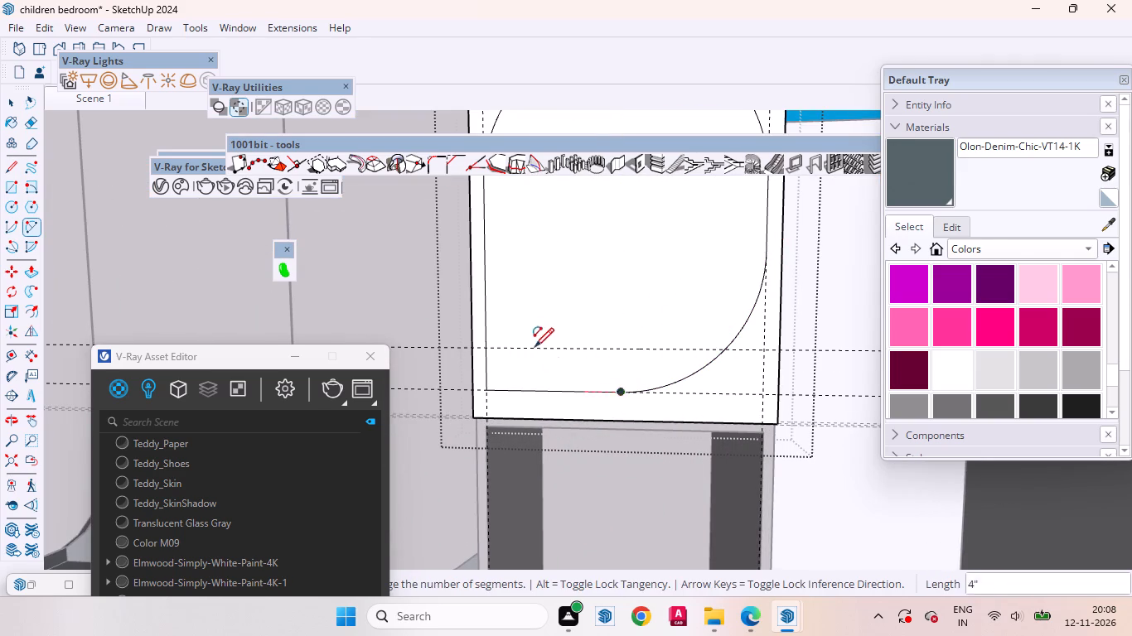
{"action": "double_click", "coordinate": [483, 253]}
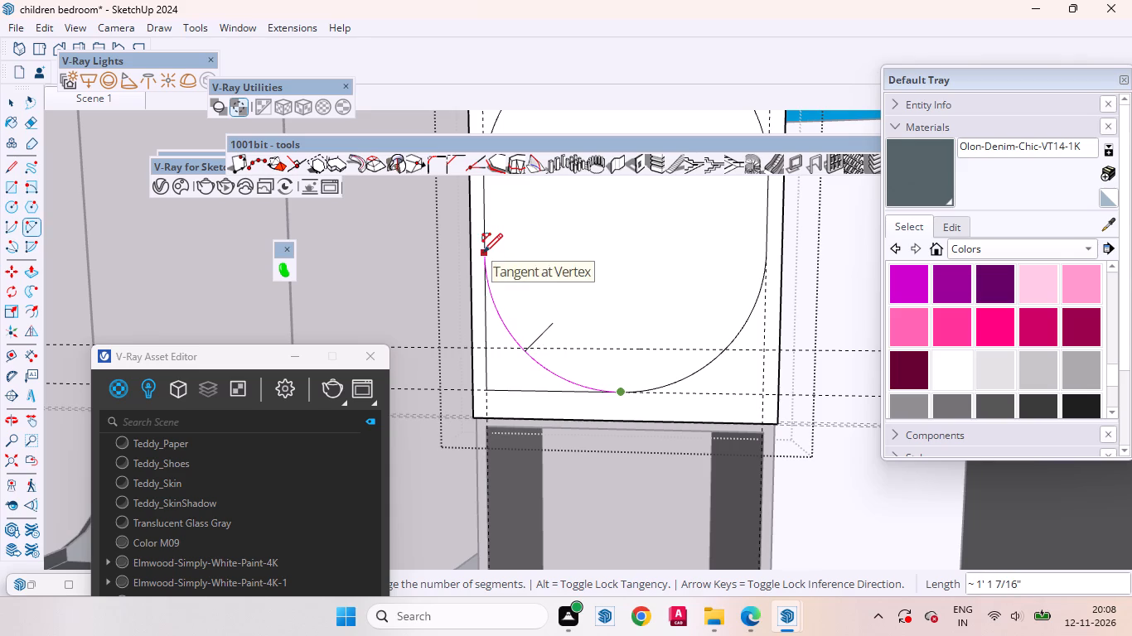
{"action": "scroll", "coordinate": [583, 354], "scroll_direction": "down", "scroll_amount": 1}
{"action": "scroll", "coordinate": [585, 358], "scroll_direction": "up", "scroll_amount": 1}
{"action": "scroll", "coordinate": [588, 361], "scroll_direction": "down", "scroll_amount": 3}
{"action": "scroll", "coordinate": [592, 365], "scroll_direction": "up", "scroll_amount": 1}
{"action": "scroll", "coordinate": [592, 365], "scroll_direction": "down", "scroll_amount": 7}
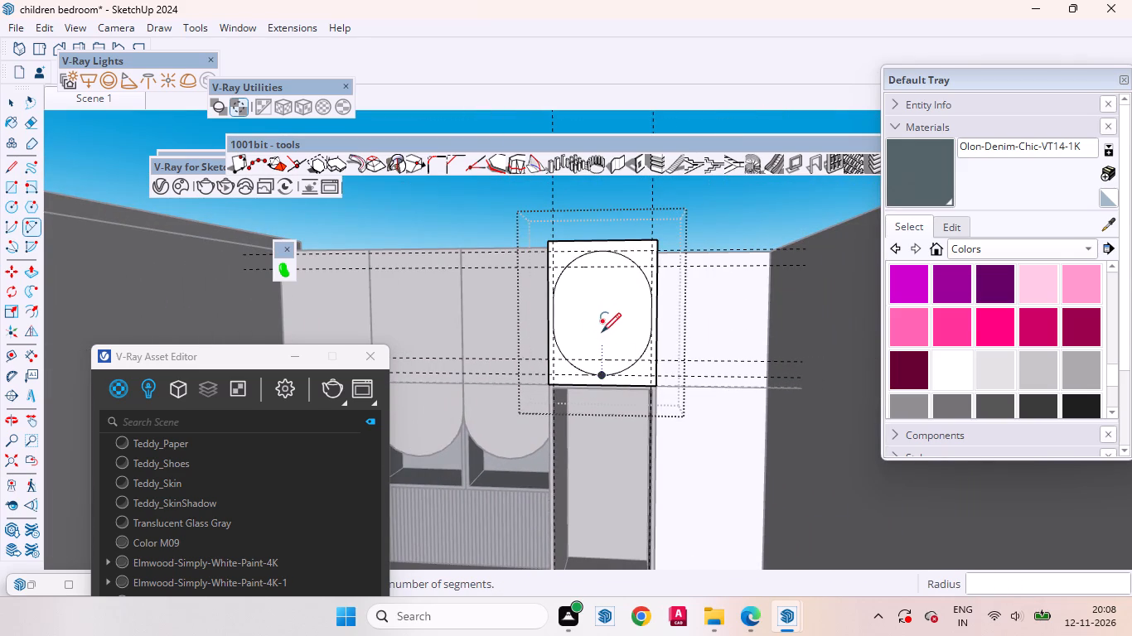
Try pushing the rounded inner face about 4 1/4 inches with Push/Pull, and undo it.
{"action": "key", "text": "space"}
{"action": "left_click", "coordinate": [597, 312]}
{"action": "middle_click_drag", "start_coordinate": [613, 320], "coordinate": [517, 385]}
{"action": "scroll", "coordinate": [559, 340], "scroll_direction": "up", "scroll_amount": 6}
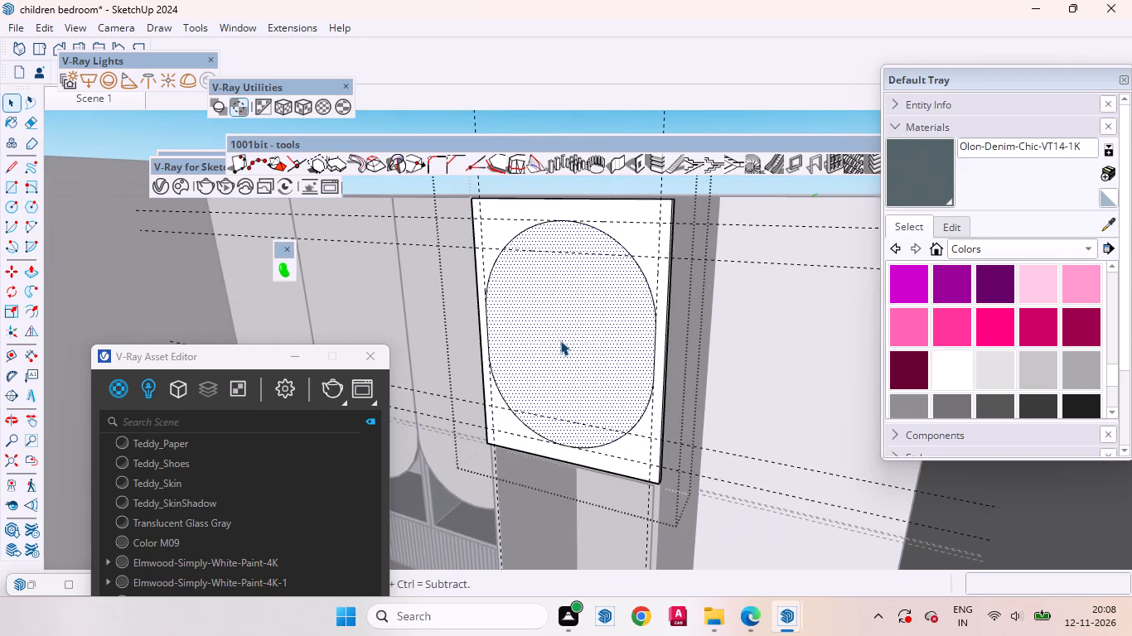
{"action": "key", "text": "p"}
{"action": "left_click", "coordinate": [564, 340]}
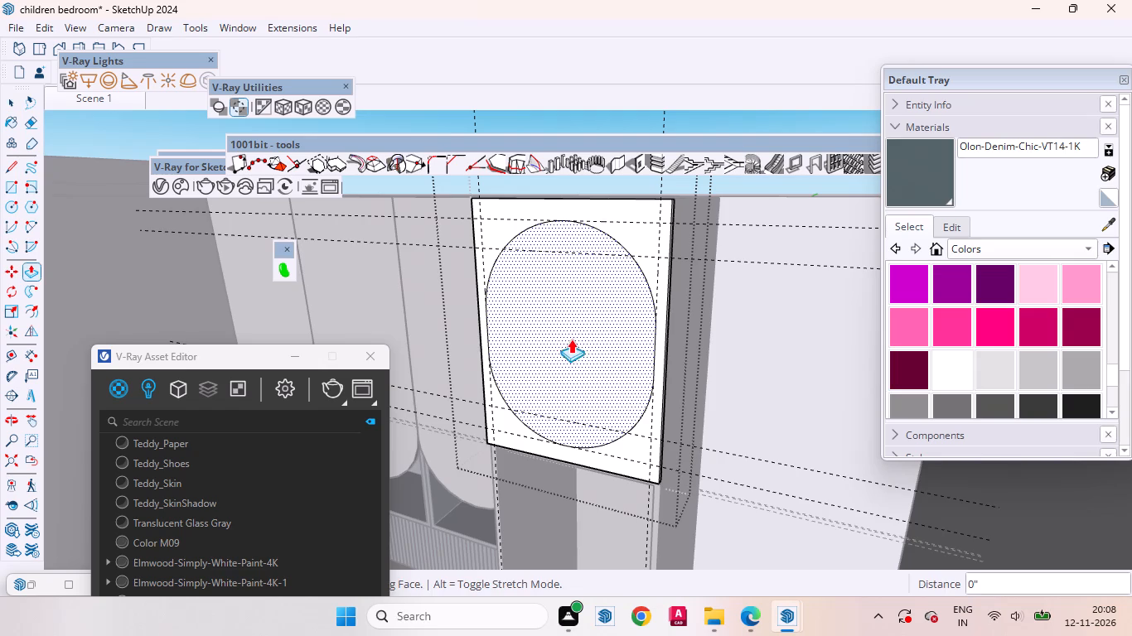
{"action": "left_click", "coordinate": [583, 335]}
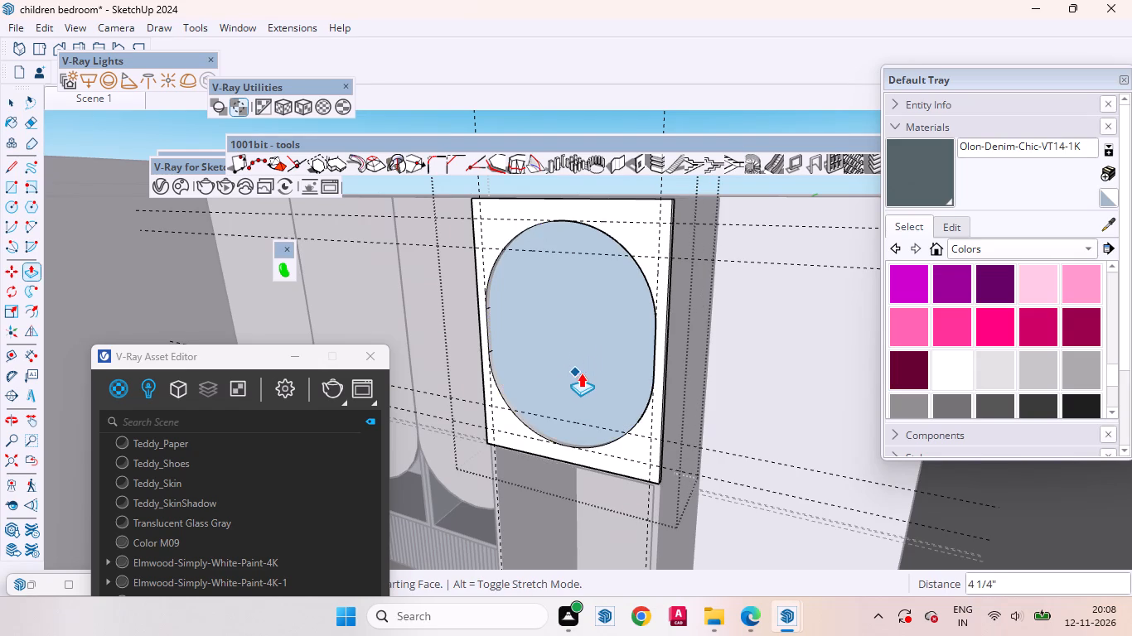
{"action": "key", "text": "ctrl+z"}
Push the rounded inner face 18 mm through the upper compartment front and close the group.
{"action": "scroll", "coordinate": [633, 416], "scroll_direction": "down", "scroll_amount": 7}
{"action": "scroll", "coordinate": [560, 456], "scroll_direction": "down", "scroll_amount": 4}
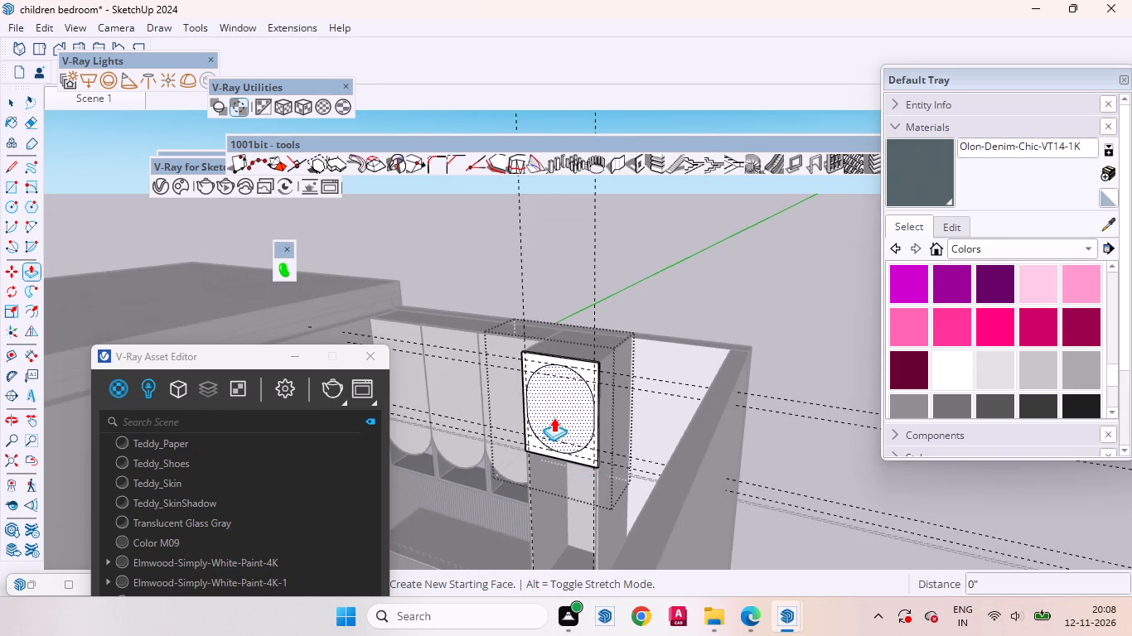
{"action": "left_click", "coordinate": [554, 417]}
{"action": "type", "text": "18mm"}
{"action": "key", "text": "Return"}
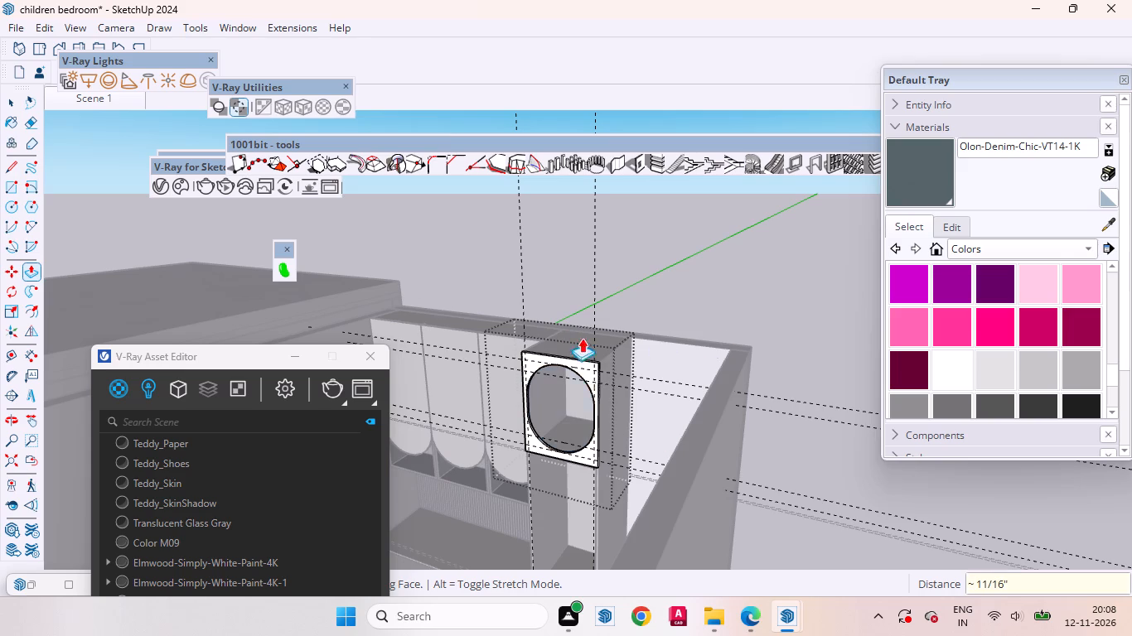
{"action": "key", "text": "space"}
{"action": "left_click", "coordinate": [726, 291]}
Create a new empty group for the tall cabinet's middle compartment front.
{"action": "middle_click_drag", "start_coordinate": [563, 381], "coordinate": [711, 309]}
{"action": "scroll", "coordinate": [575, 284], "scroll_direction": "down", "scroll_amount": 8}
{"action": "scroll", "coordinate": [661, 339], "scroll_direction": "up", "scroll_amount": 12}
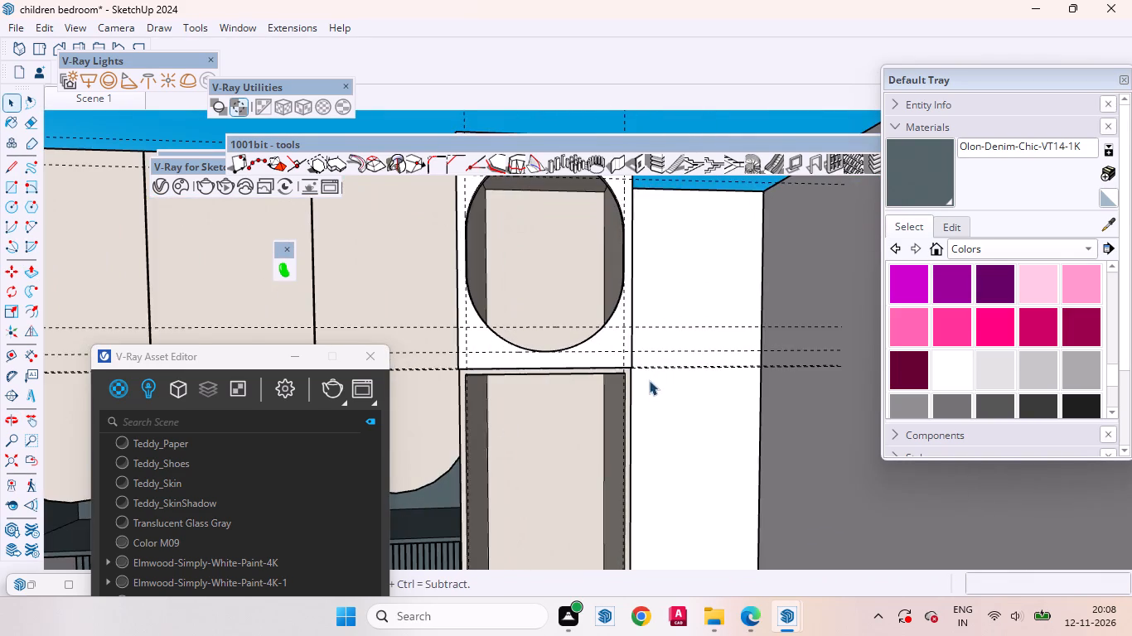
{"action": "middle_click_drag", "start_coordinate": [646, 381], "coordinate": [573, 403]}
{"action": "scroll", "coordinate": [673, 325], "scroll_direction": "down", "scroll_amount": 15}
{"action": "scroll", "coordinate": [702, 307], "scroll_direction": "up", "scroll_amount": 1}
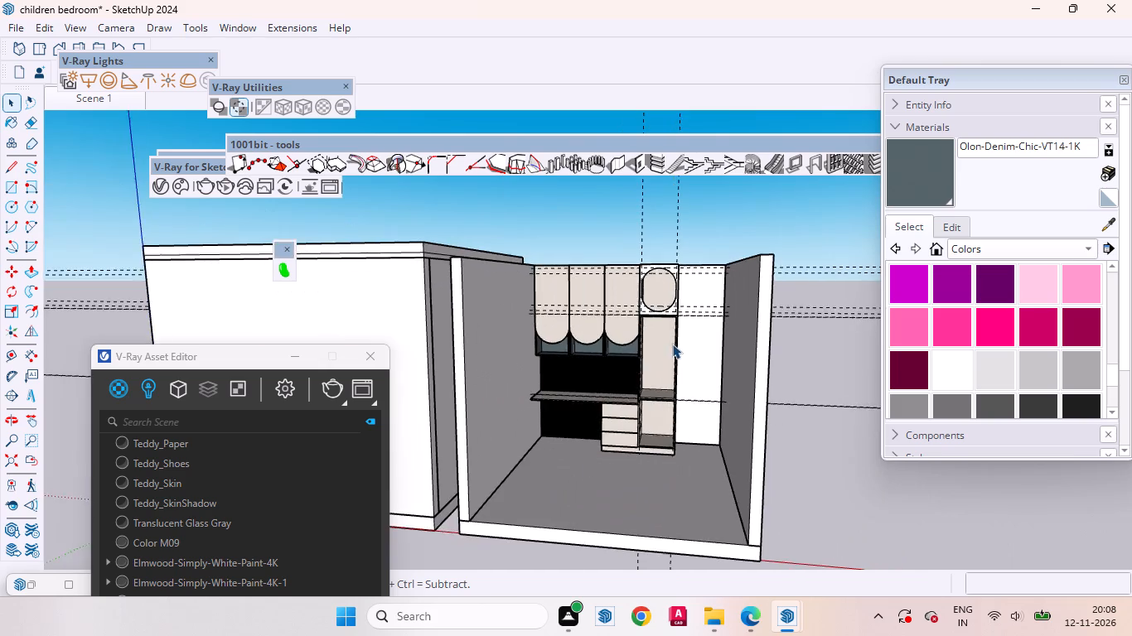
{"action": "scroll", "coordinate": [672, 344], "scroll_direction": "up", "scroll_amount": 19}
{"action": "middle_click_drag", "start_coordinate": [554, 271], "coordinate": [572, 249]}
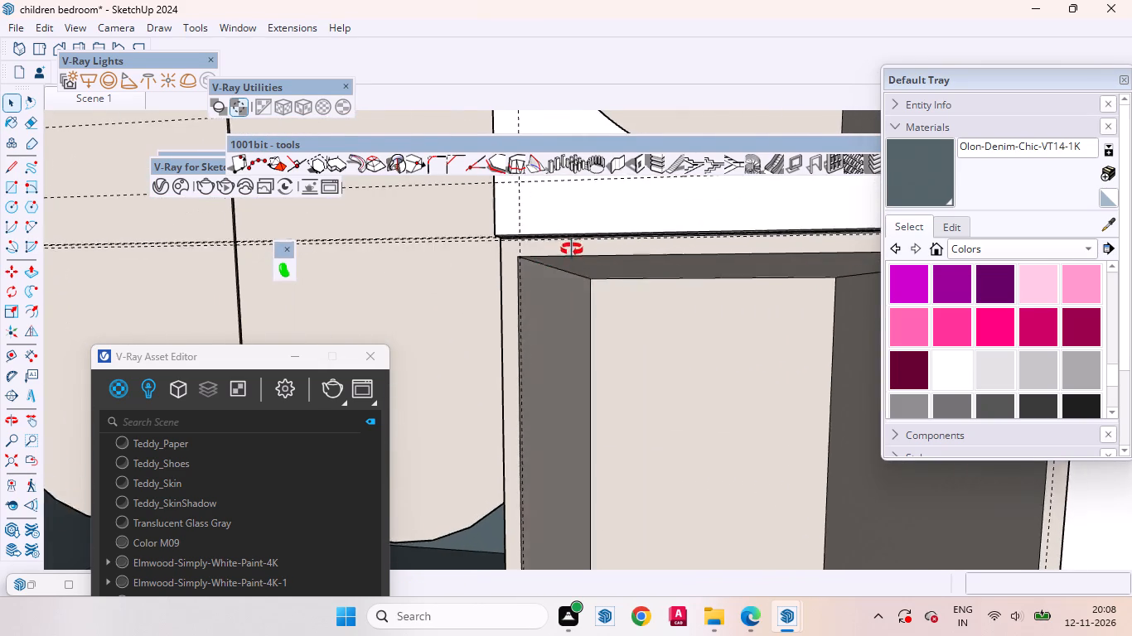
{"action": "middle_click_drag", "start_coordinate": [572, 249], "coordinate": [574, 271]}
{"action": "scroll", "coordinate": [554, 291], "scroll_direction": "down", "scroll_amount": 20}
{"action": "scroll", "coordinate": [554, 291], "scroll_direction": "down", "scroll_amount": 4}
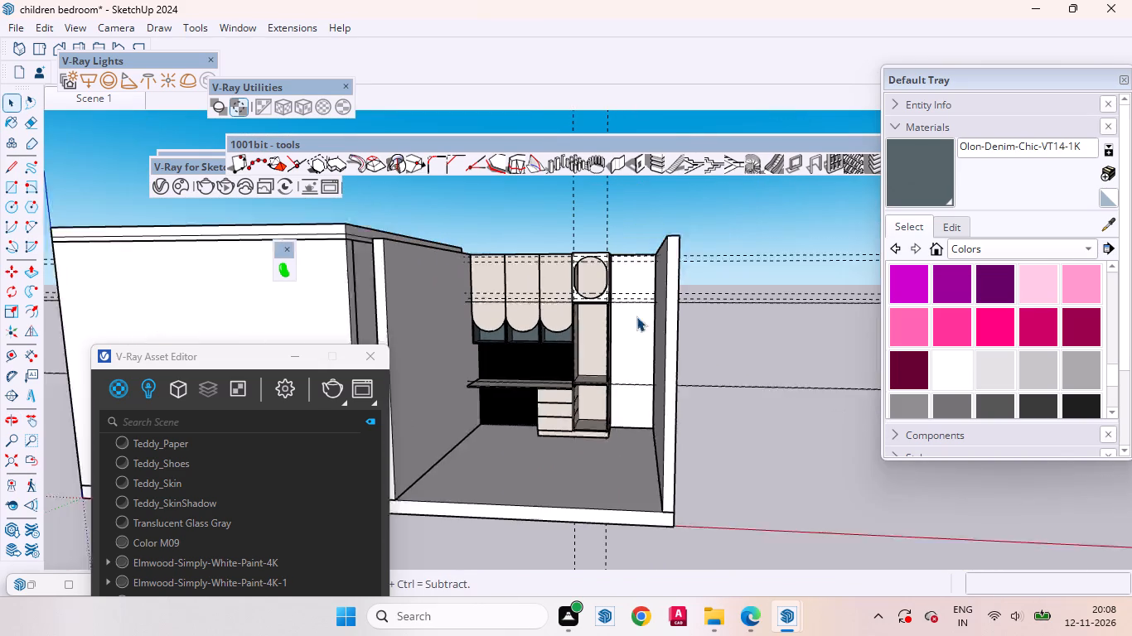
{"action": "right_click", "coordinate": [733, 336]}
{"action": "left_click", "coordinate": [784, 393]}
Draw a rectangle about 3' 11 5/16" by 1' 9" over the tall cabinet's middle compartment, directly below the upper front.
{"action": "scroll", "coordinate": [507, 301], "scroll_direction": "up", "scroll_amount": 3}
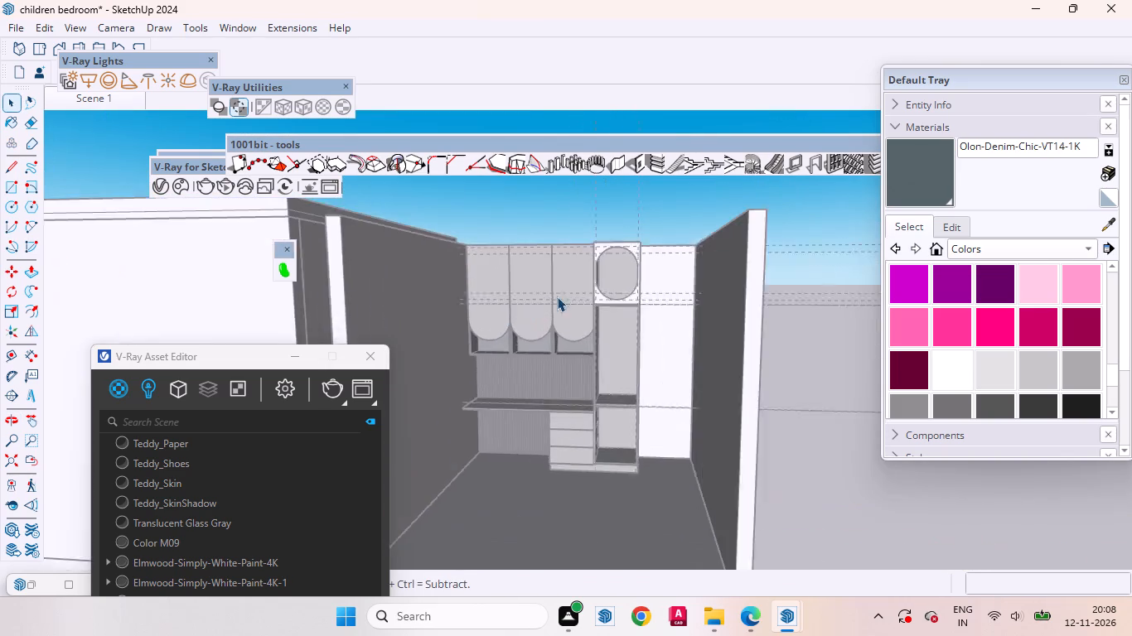
{"action": "scroll", "coordinate": [557, 296], "scroll_direction": "up", "scroll_amount": 5}
{"action": "scroll", "coordinate": [609, 311], "scroll_direction": "up", "scroll_amount": 16}
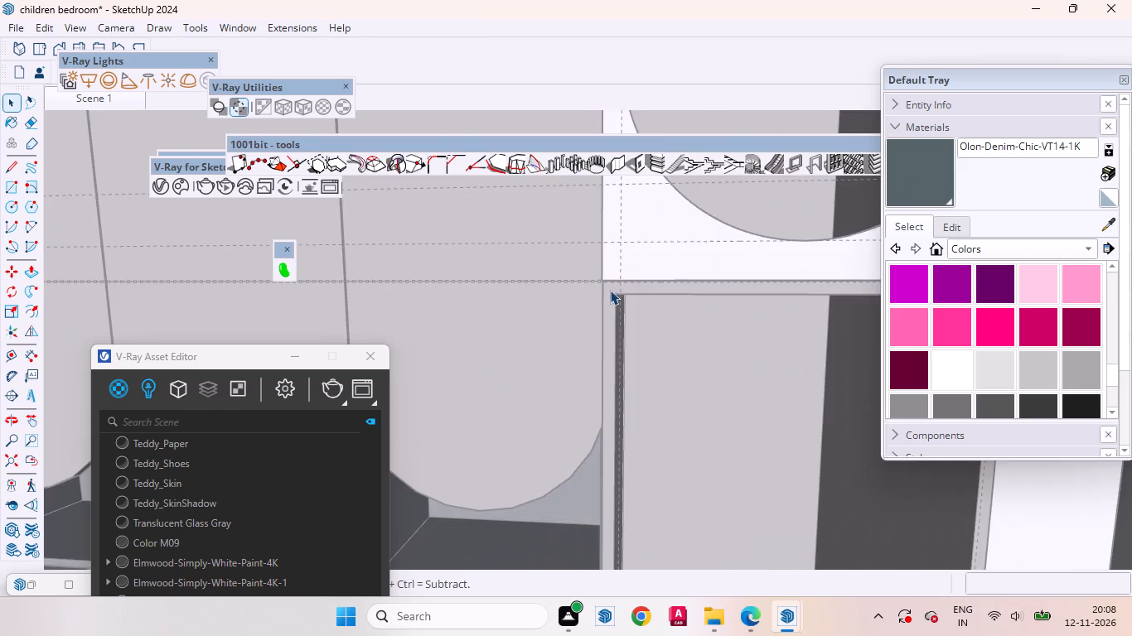
{"action": "scroll", "coordinate": [610, 290], "scroll_direction": "up", "scroll_amount": 17}
{"action": "middle_click_drag", "start_coordinate": [581, 268], "coordinate": [644, 234]}
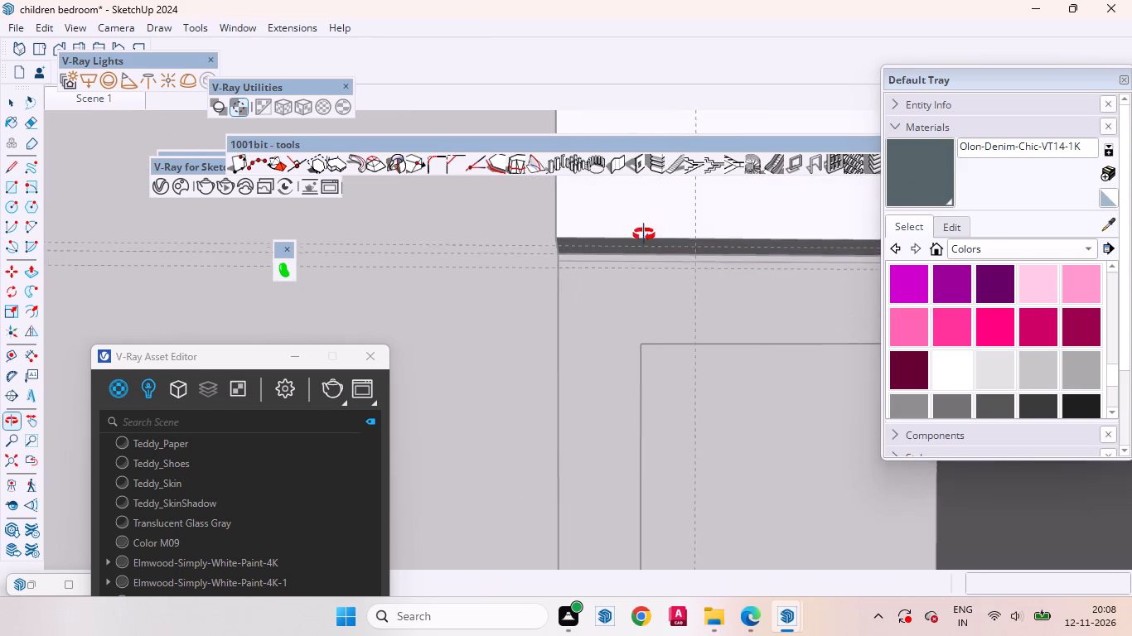
{"action": "middle_click_drag", "start_coordinate": [644, 234], "coordinate": [714, 275]}
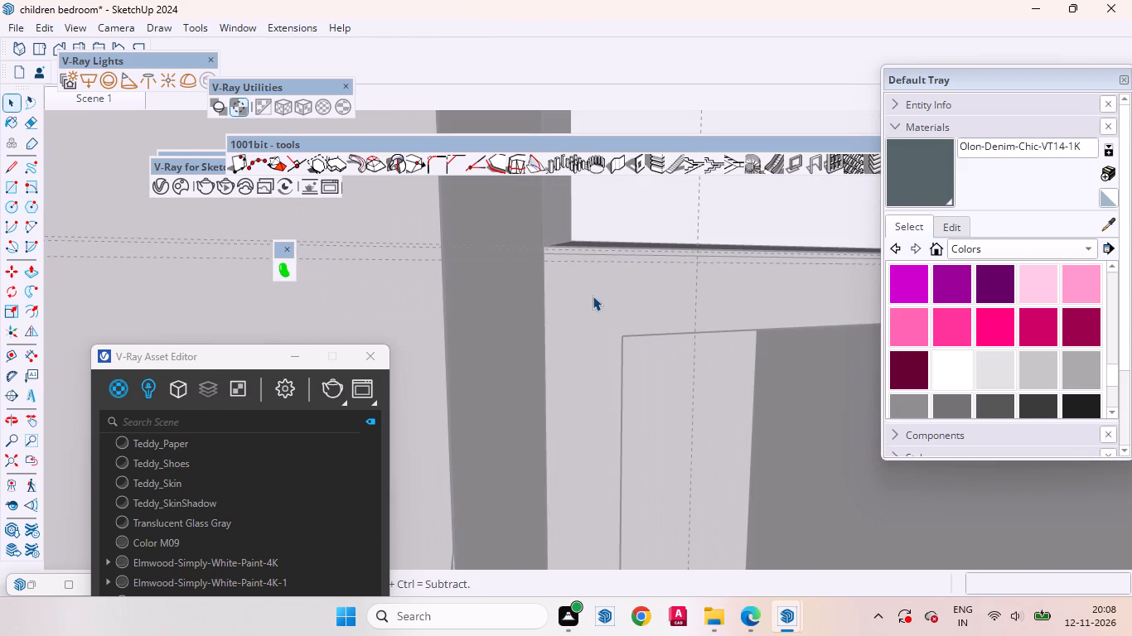
{"action": "key", "text": "r"}
{"action": "scroll", "coordinate": [536, 277], "scroll_direction": "up", "scroll_amount": 4}
{"action": "left_click", "coordinate": [551, 257]}
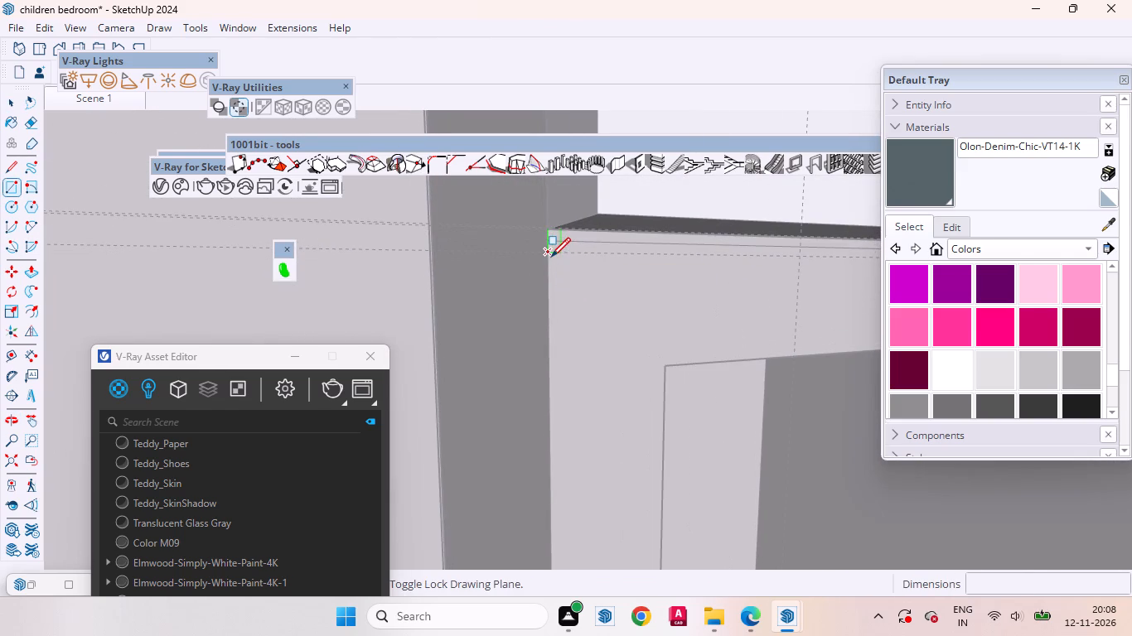
{"action": "scroll", "coordinate": [588, 360], "scroll_direction": "down", "scroll_amount": 20}
{"action": "scroll", "coordinate": [588, 360], "scroll_direction": "down", "scroll_amount": 7}
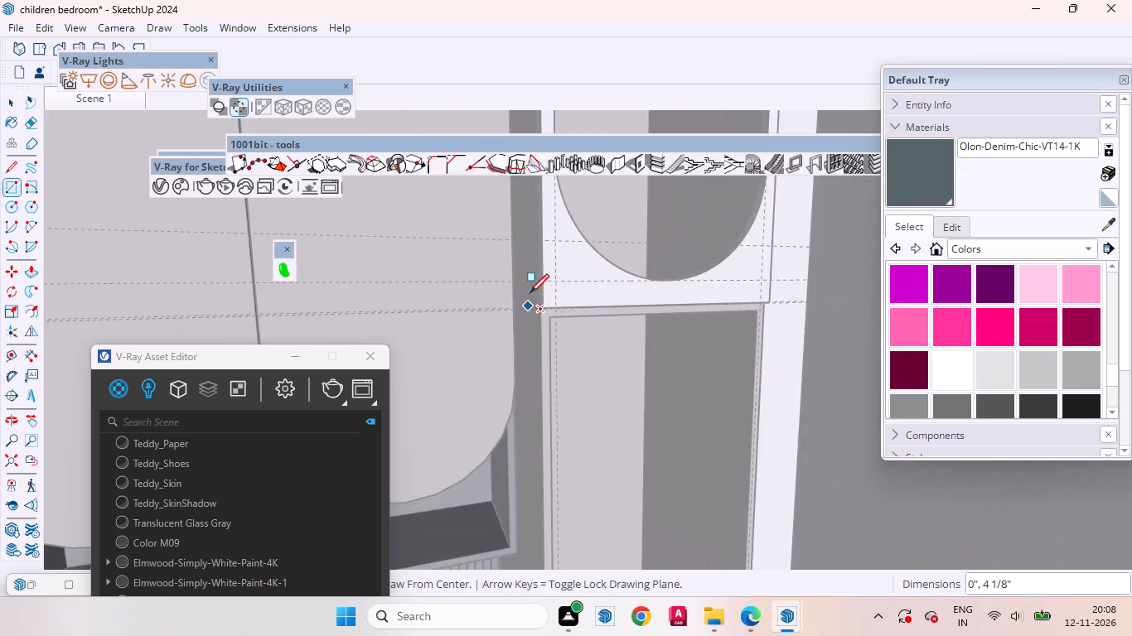
{"action": "scroll", "coordinate": [530, 293], "scroll_direction": "down", "scroll_amount": 13}
{"action": "scroll", "coordinate": [621, 425], "scroll_direction": "up", "scroll_amount": 8}
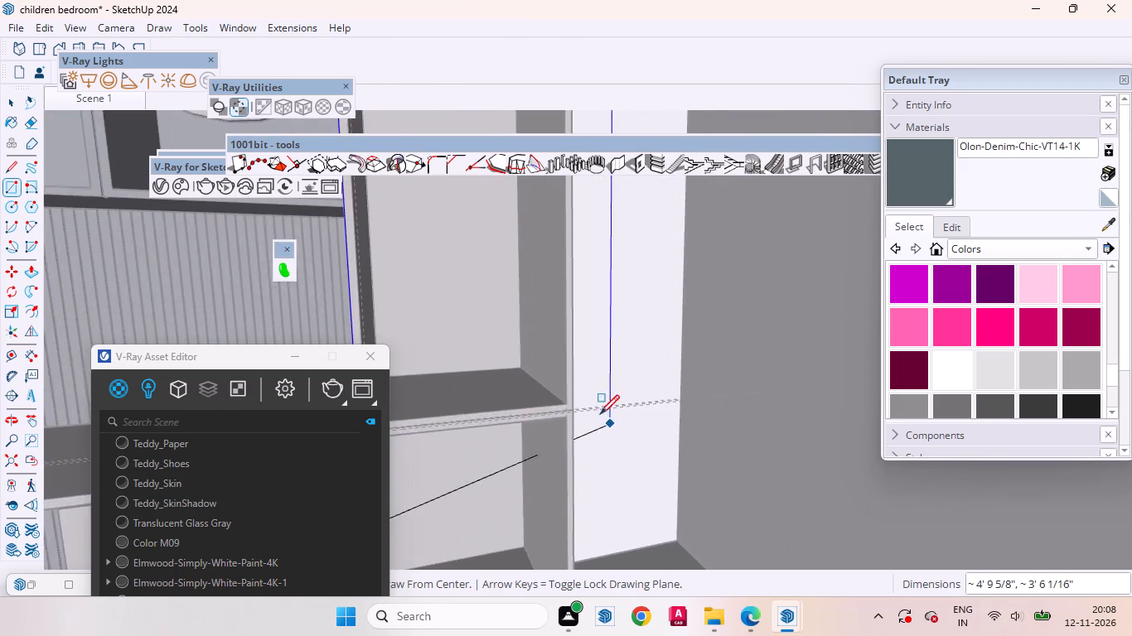
{"action": "scroll", "coordinate": [551, 410], "scroll_direction": "up", "scroll_amount": 13}
{"action": "scroll", "coordinate": [592, 413], "scroll_direction": "up", "scroll_amount": 8}
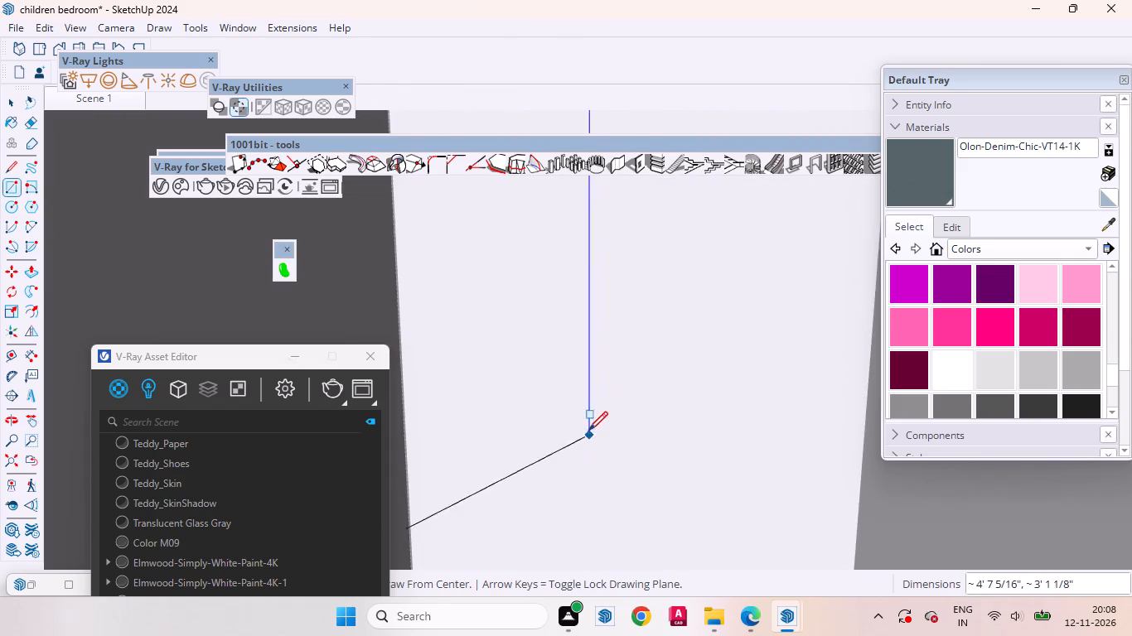
{"action": "scroll", "coordinate": [597, 425], "scroll_direction": "down", "scroll_amount": 4}
{"action": "scroll", "coordinate": [593, 423], "scroll_direction": "up", "scroll_amount": 4}
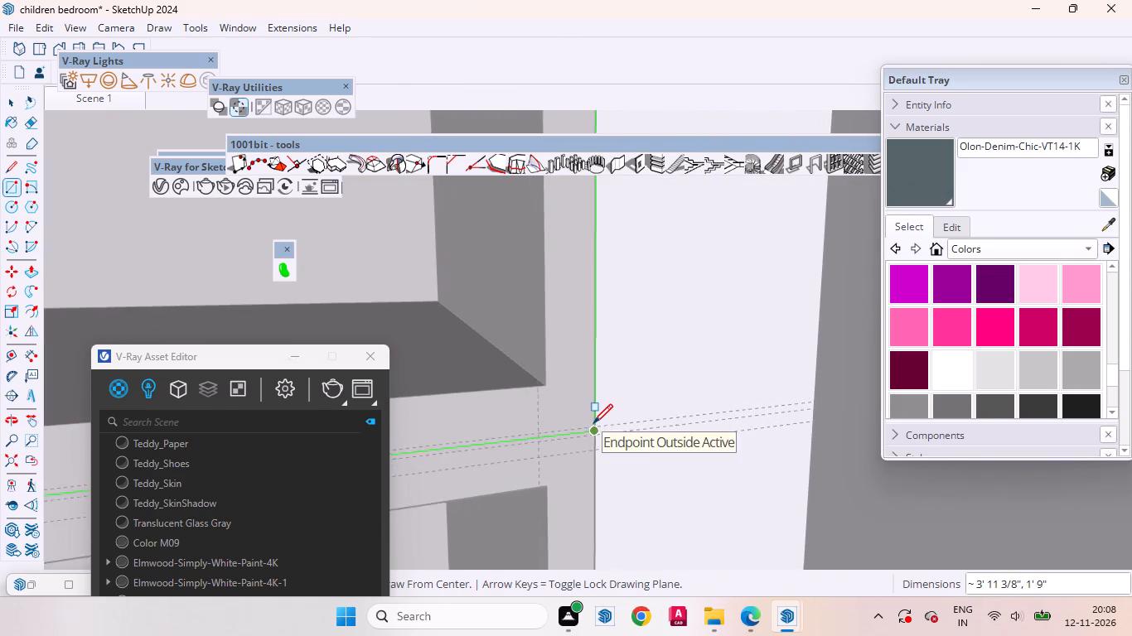
{"action": "scroll", "coordinate": [593, 423], "scroll_direction": "up", "scroll_amount": 8}
{"action": "left_click", "coordinate": [597, 426]}
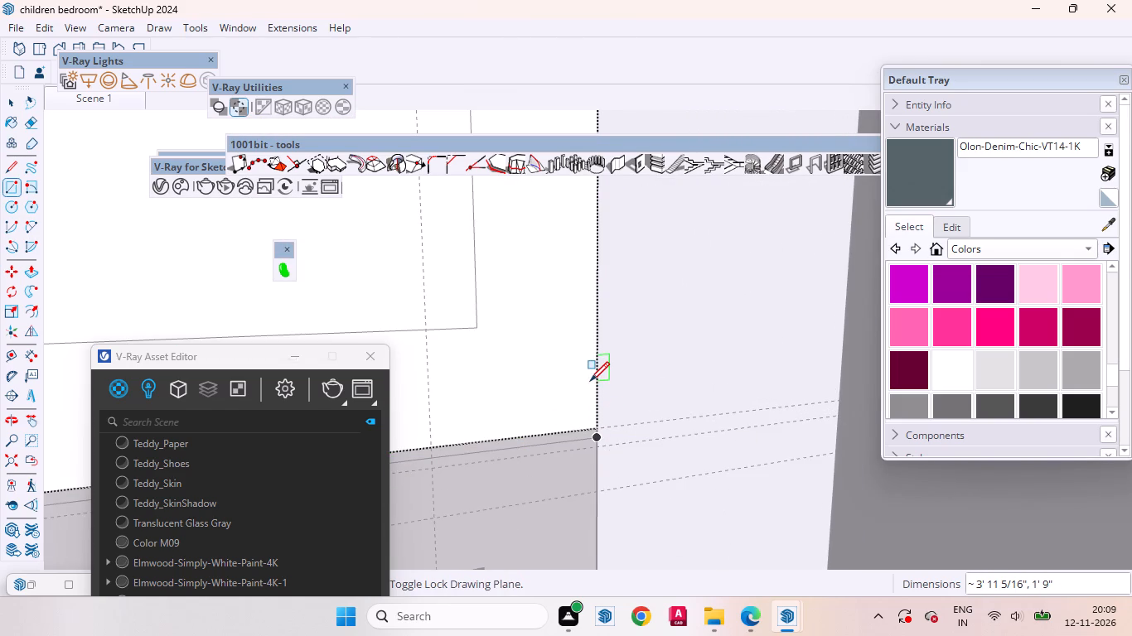
Extrude the middle compartment's rectangle outward 18 mm with Push/Pull.
{"action": "key", "text": "p"}
{"action": "left_click", "coordinate": [551, 359]}
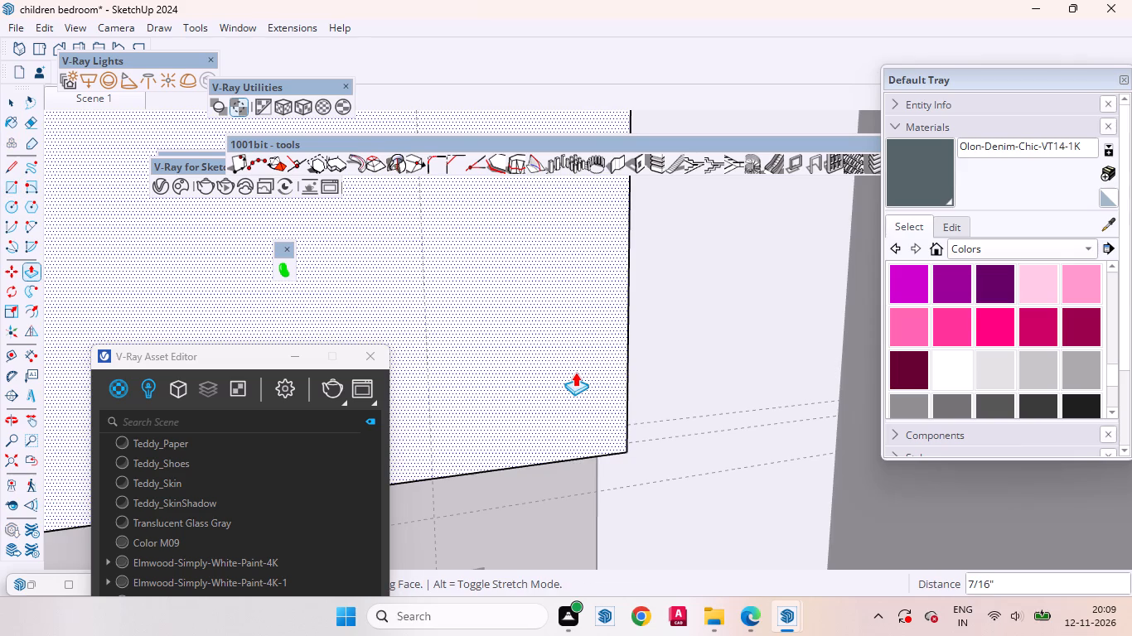
{"action": "type", "text": "18mm"}
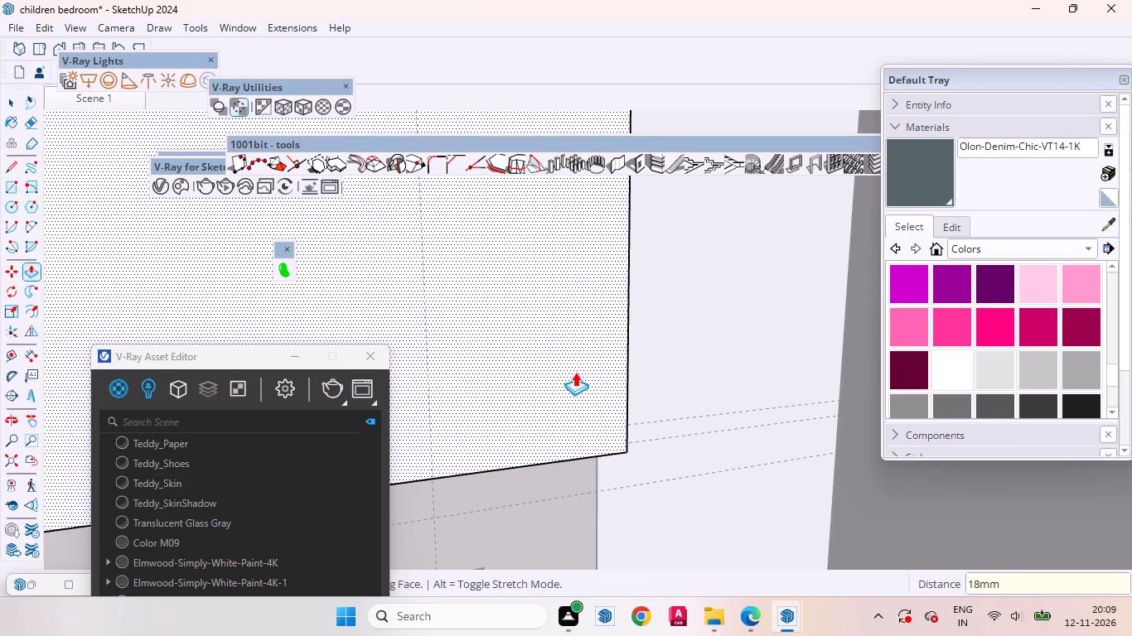
{"action": "key", "text": "Return"}
{"action": "key", "text": "space"}
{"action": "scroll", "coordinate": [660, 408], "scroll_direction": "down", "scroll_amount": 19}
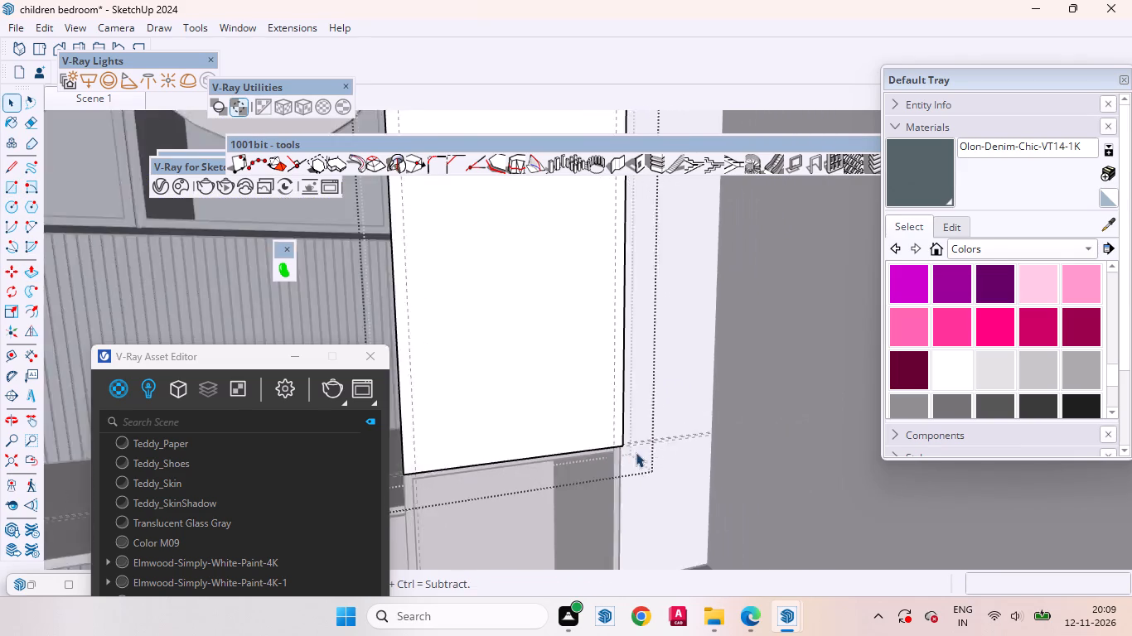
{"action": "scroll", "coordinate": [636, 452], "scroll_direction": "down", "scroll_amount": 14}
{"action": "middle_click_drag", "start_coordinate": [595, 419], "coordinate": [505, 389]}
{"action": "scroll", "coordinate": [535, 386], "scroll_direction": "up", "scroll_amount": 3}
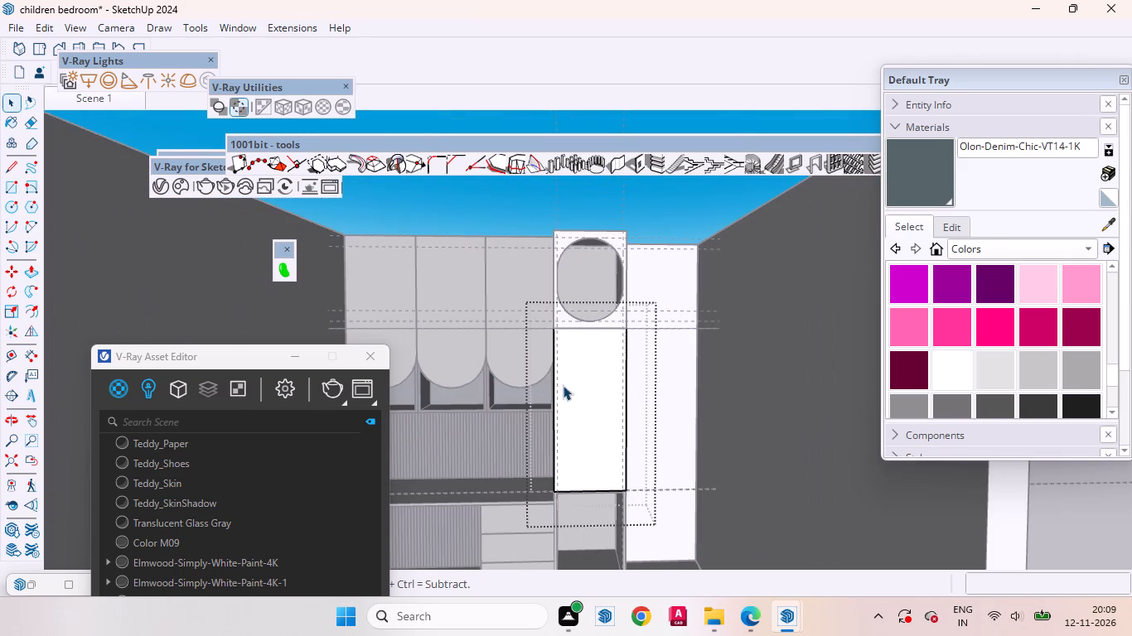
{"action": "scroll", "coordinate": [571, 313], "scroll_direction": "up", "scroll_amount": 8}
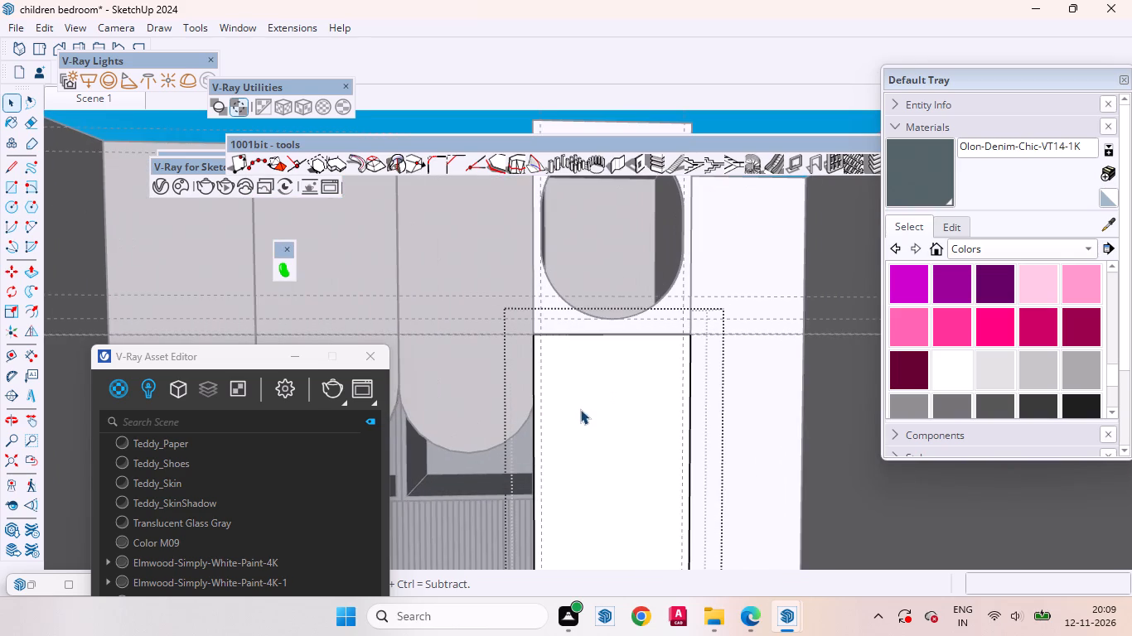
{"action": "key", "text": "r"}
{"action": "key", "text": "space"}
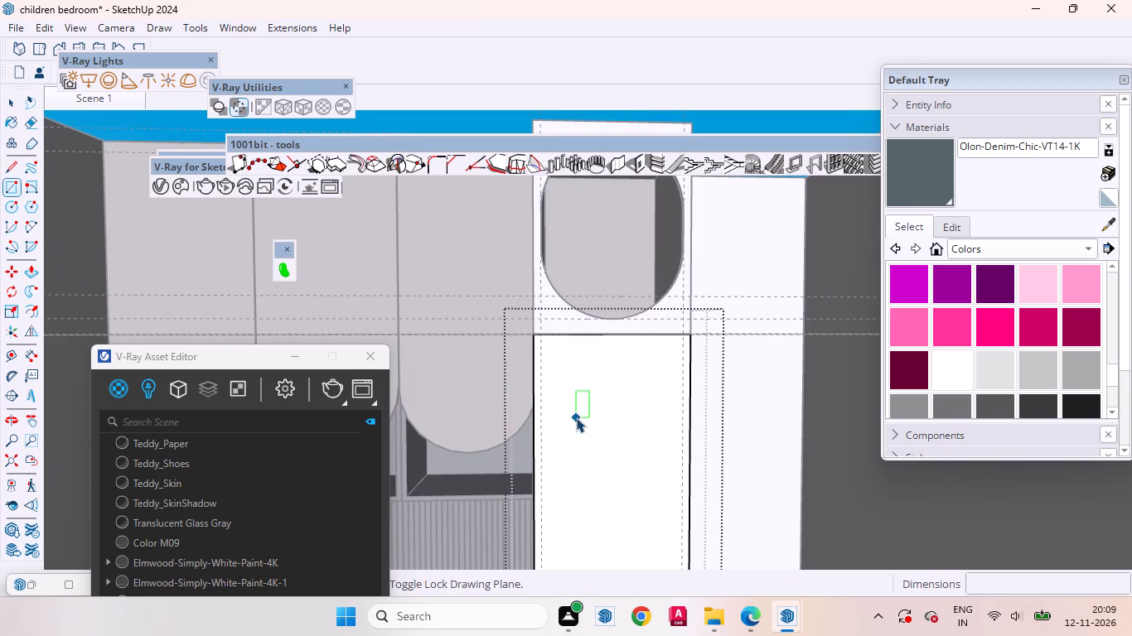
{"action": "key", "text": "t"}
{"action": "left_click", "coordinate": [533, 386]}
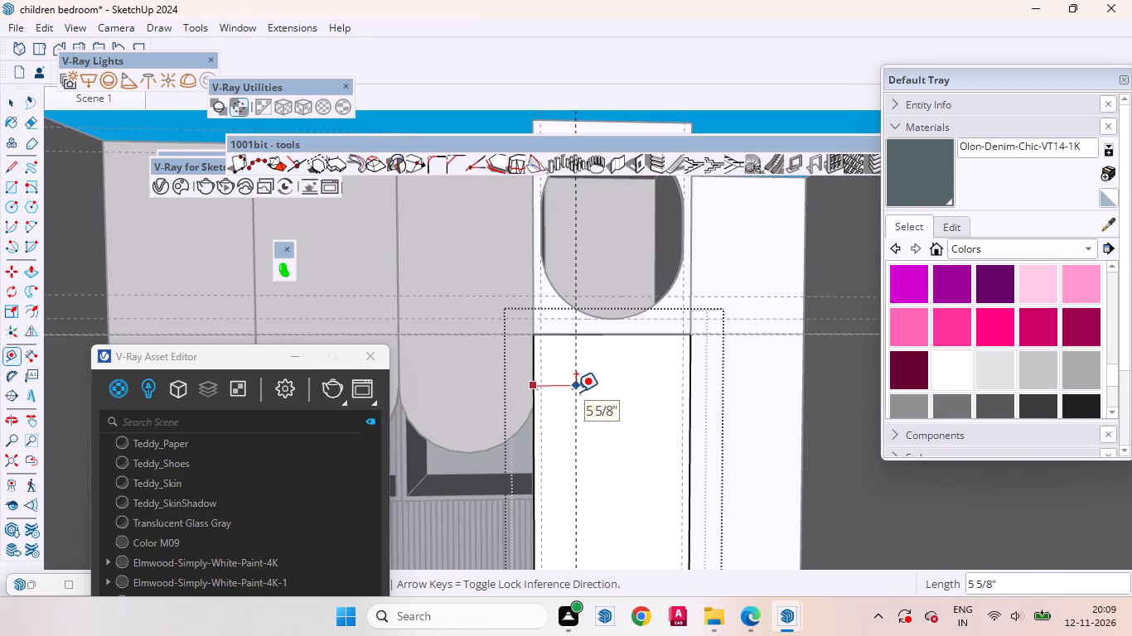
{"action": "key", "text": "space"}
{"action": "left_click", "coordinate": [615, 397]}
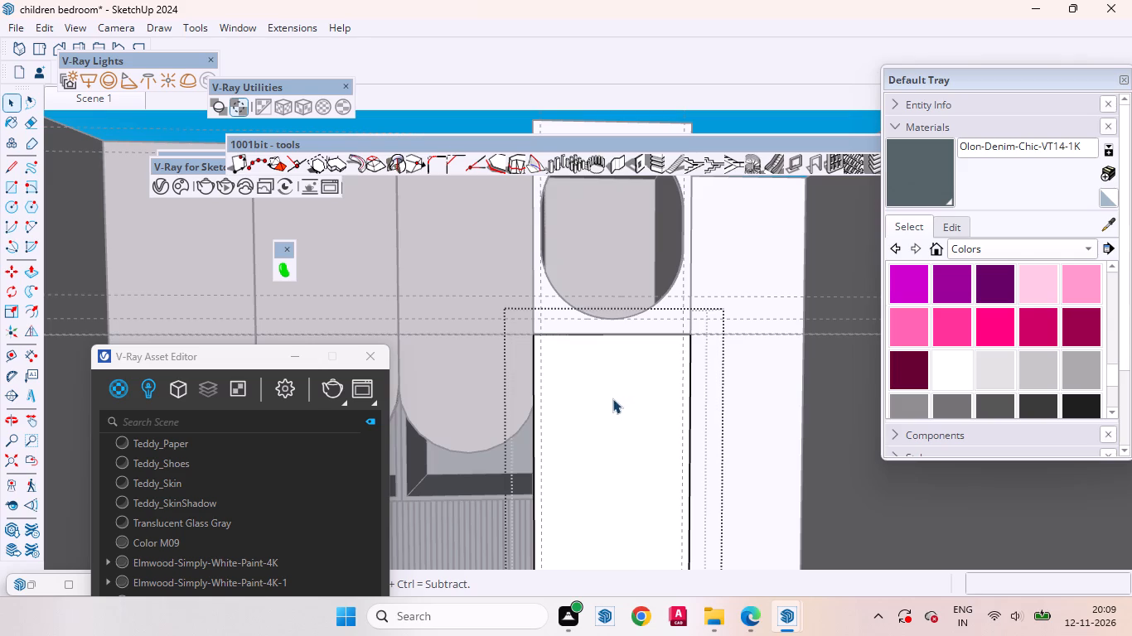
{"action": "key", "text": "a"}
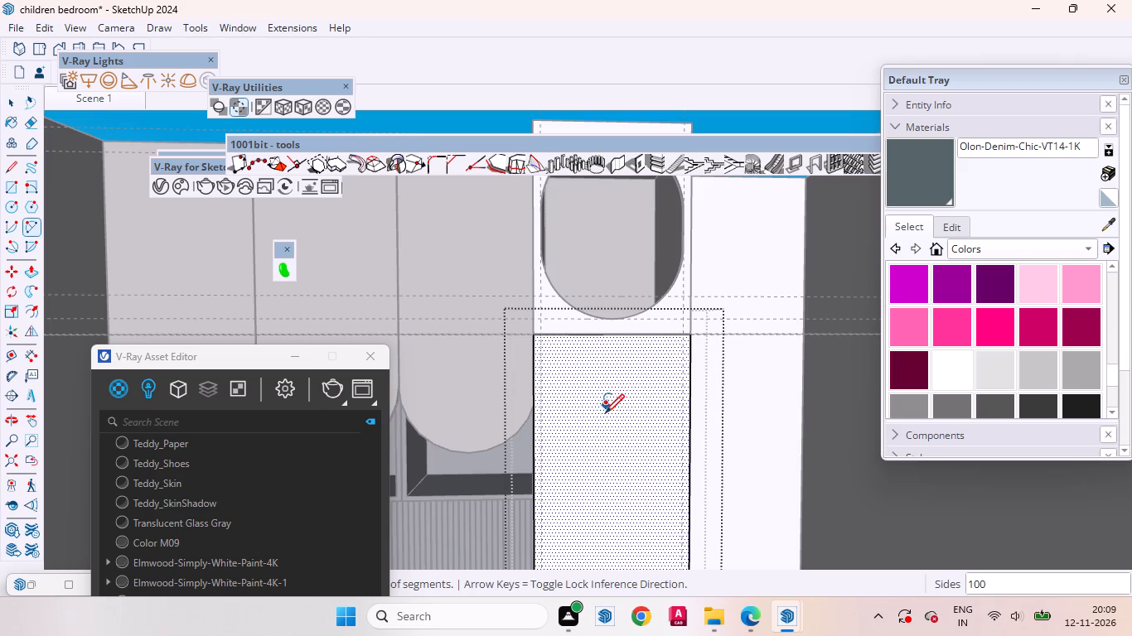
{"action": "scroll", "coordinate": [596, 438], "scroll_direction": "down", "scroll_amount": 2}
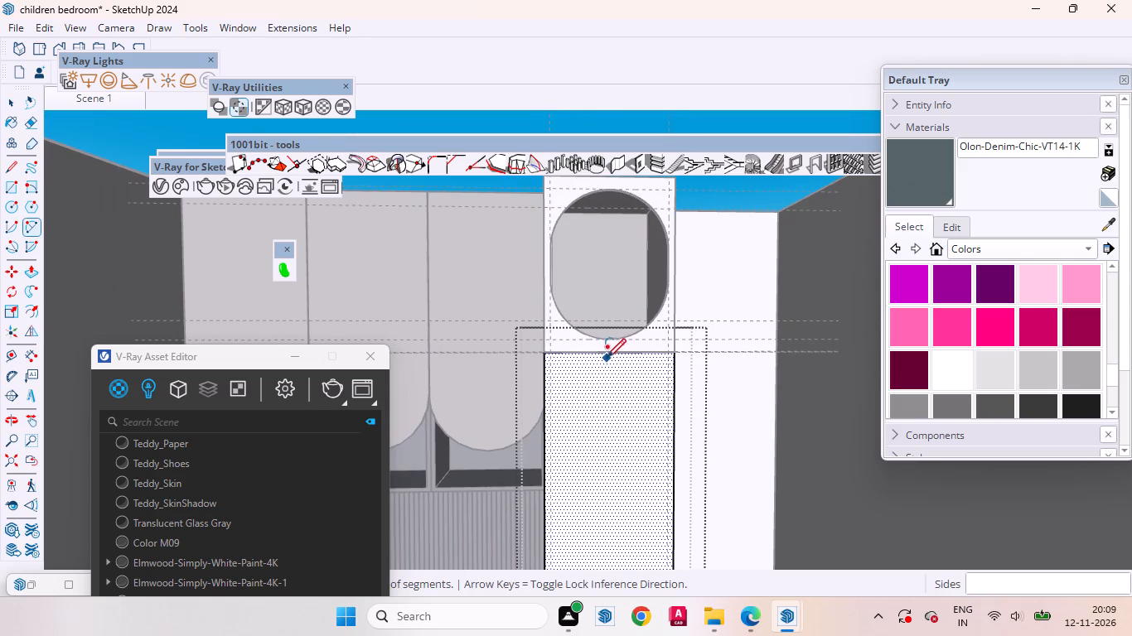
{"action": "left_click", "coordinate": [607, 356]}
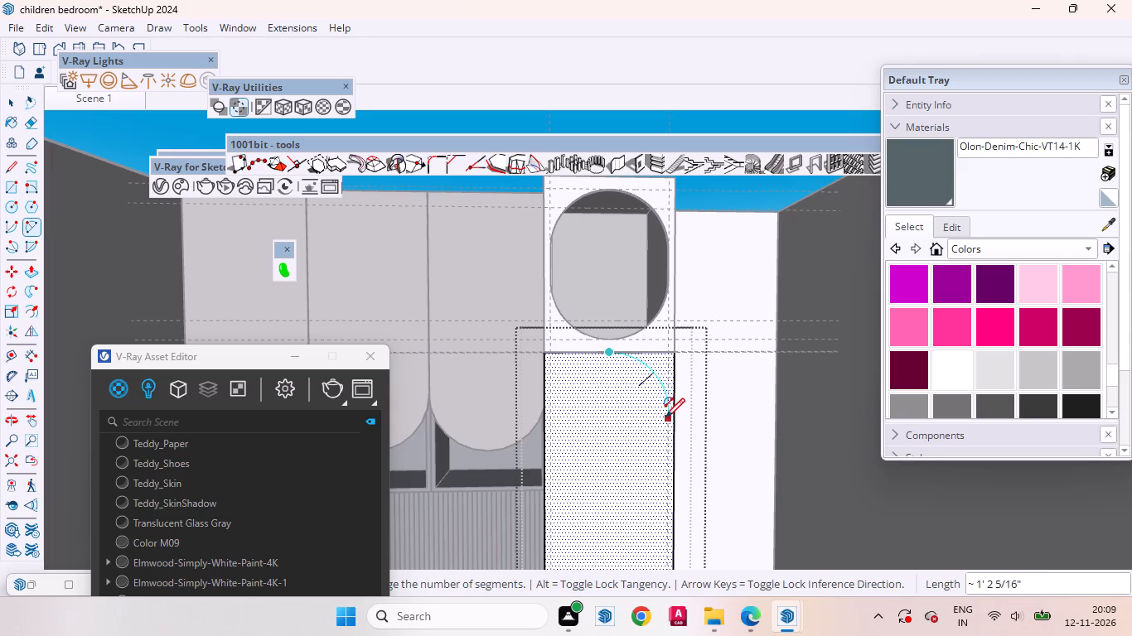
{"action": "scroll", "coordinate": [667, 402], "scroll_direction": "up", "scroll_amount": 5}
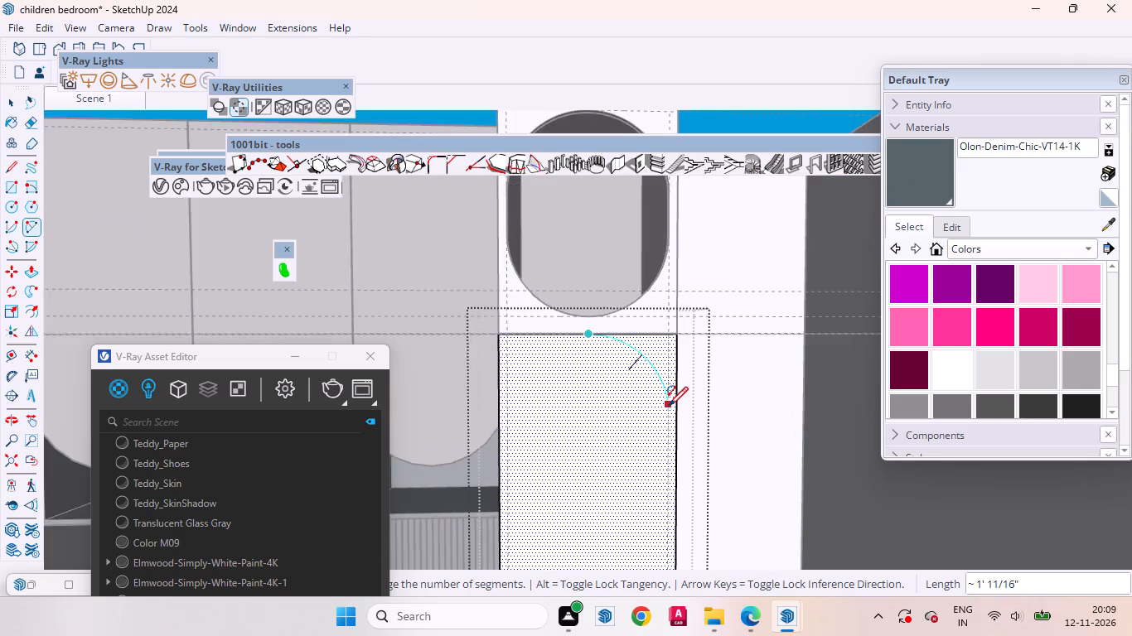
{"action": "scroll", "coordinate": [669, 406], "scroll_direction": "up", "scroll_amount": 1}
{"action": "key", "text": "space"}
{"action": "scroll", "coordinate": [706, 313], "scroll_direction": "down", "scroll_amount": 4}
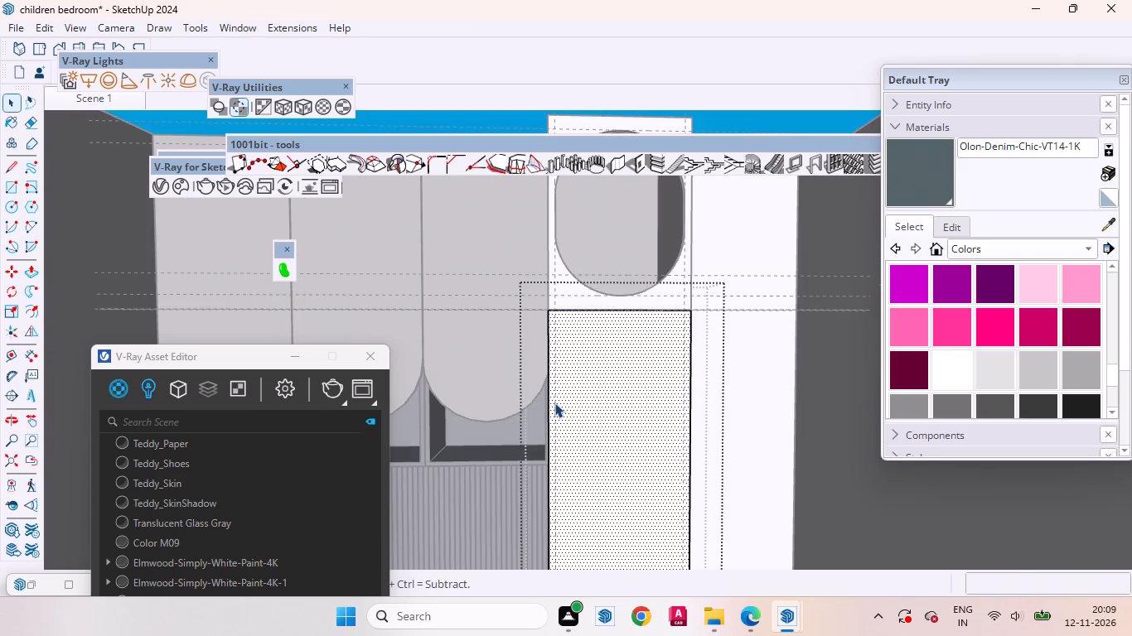
Place vertical guides 1" inside both side edges of the tall cabinet's middle compartment front.
{"action": "key", "text": "t"}
{"action": "left_click", "coordinate": [546, 374]}
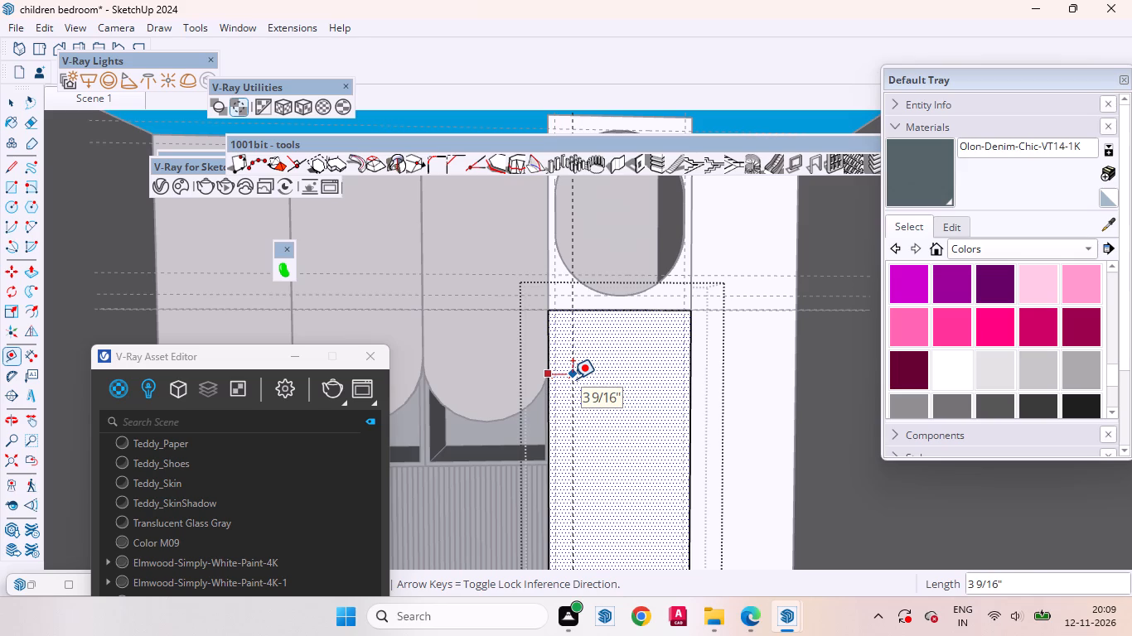
{"action": "key", "text": "1"}
{"action": "key", "text": "Return"}
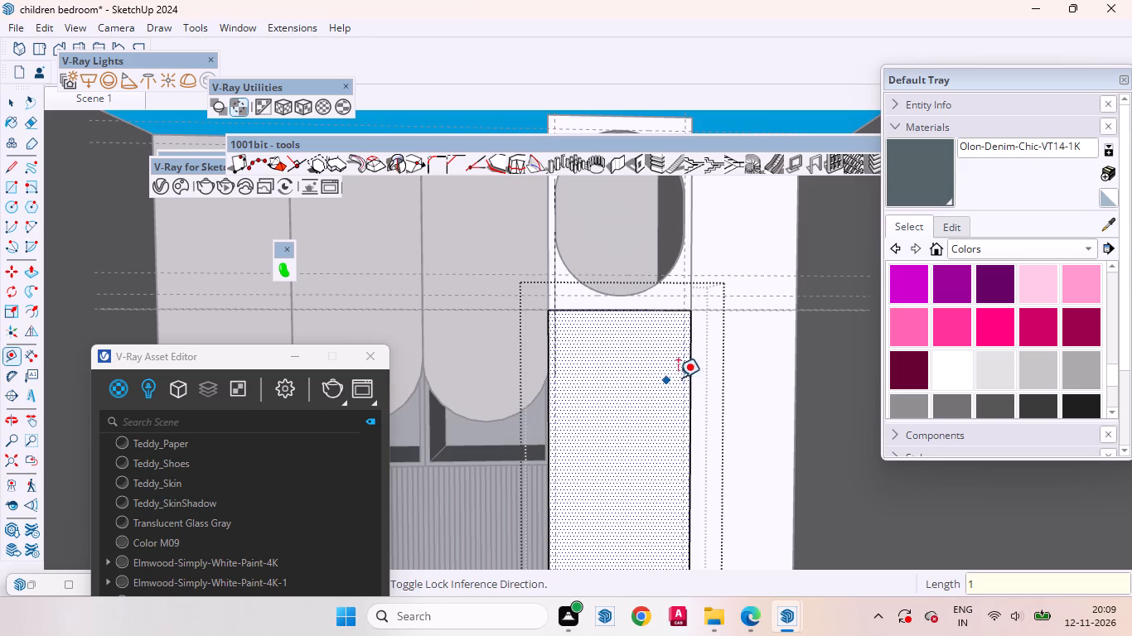
{"action": "left_click", "coordinate": [692, 373]}
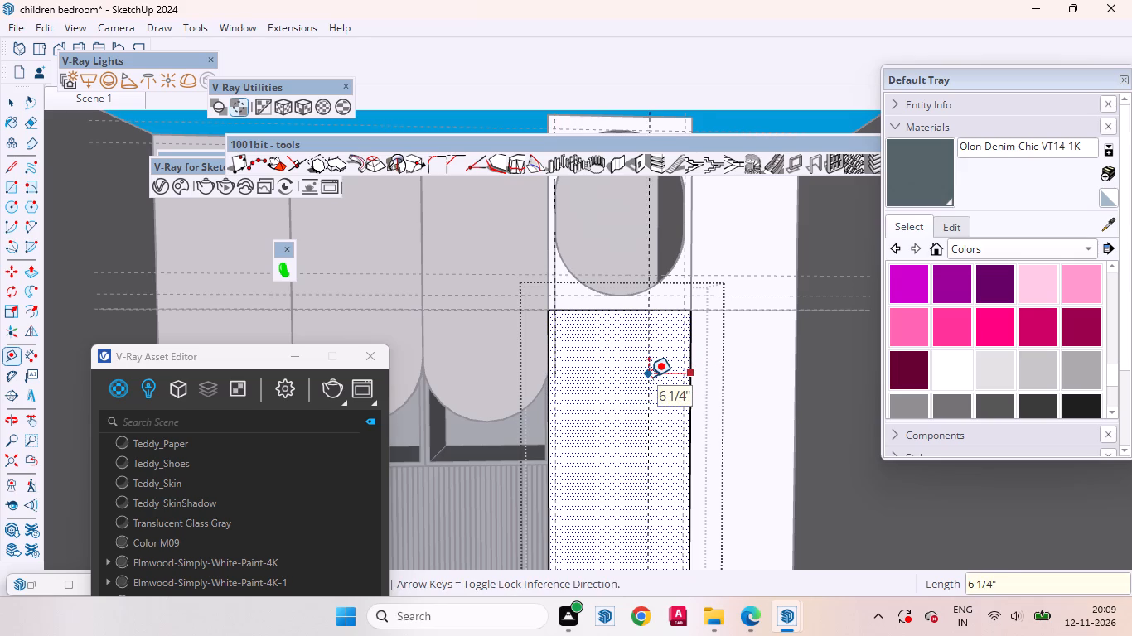
{"action": "key", "text": "1"}
{"action": "key", "text": "Return"}
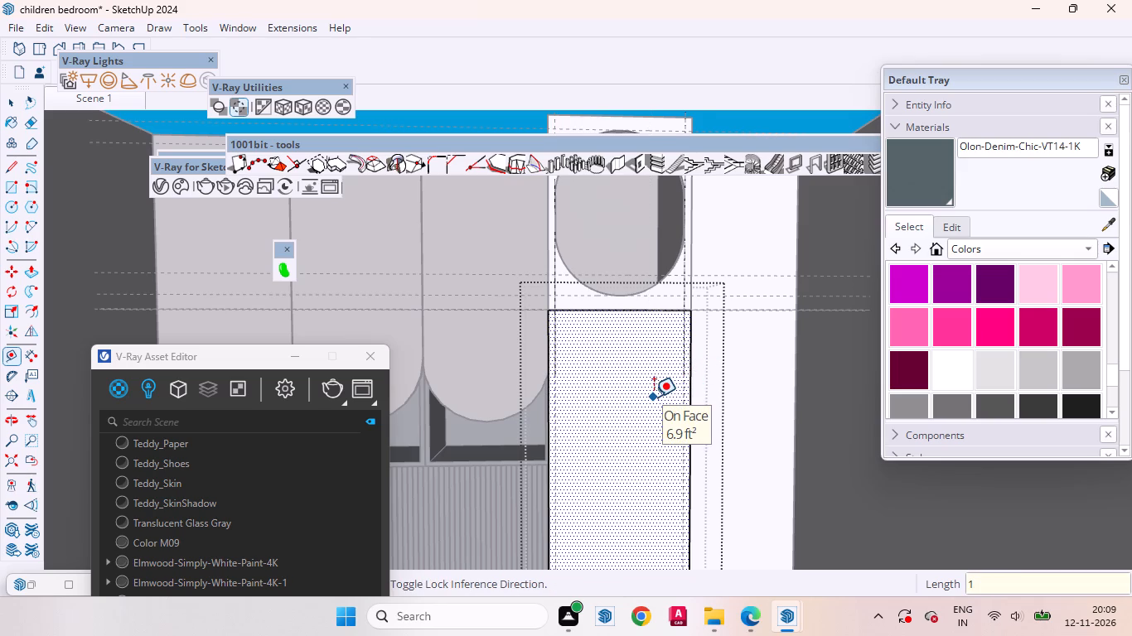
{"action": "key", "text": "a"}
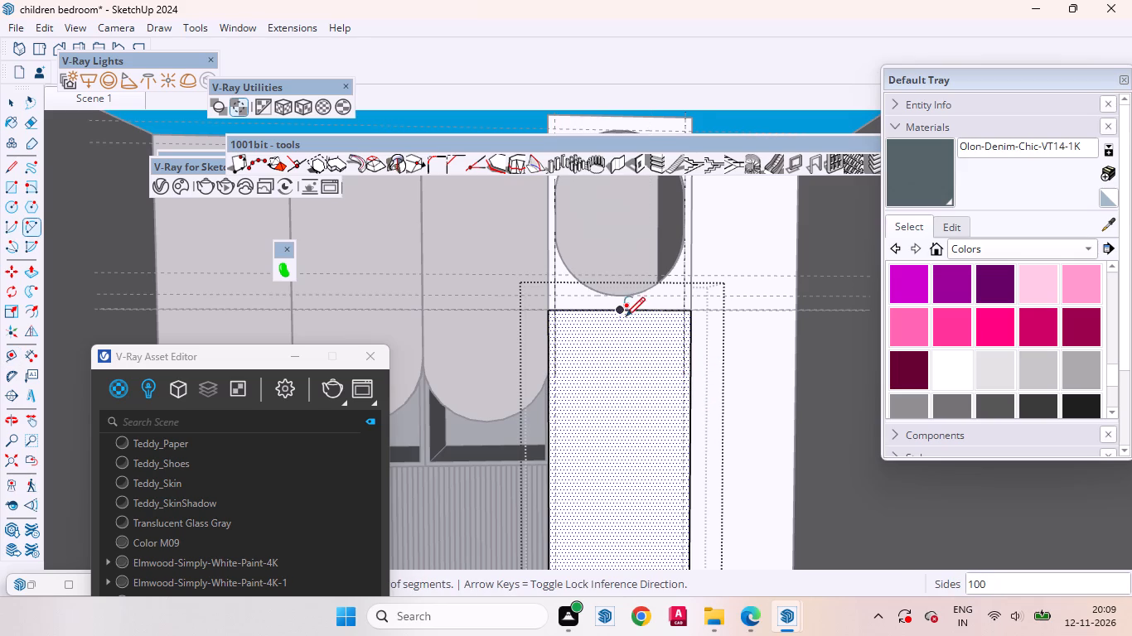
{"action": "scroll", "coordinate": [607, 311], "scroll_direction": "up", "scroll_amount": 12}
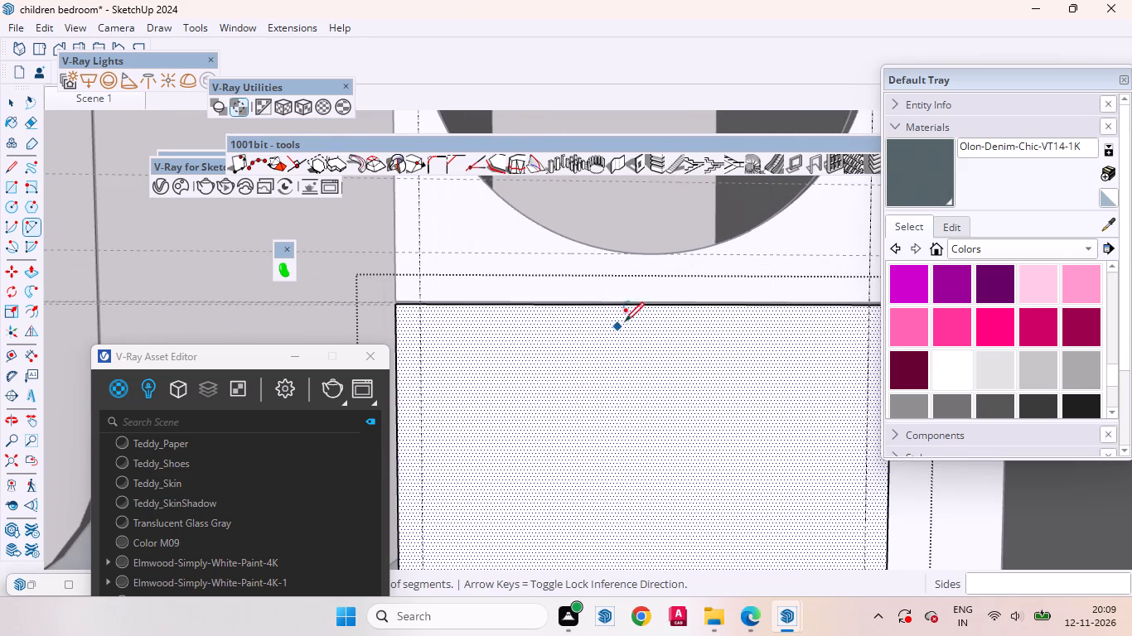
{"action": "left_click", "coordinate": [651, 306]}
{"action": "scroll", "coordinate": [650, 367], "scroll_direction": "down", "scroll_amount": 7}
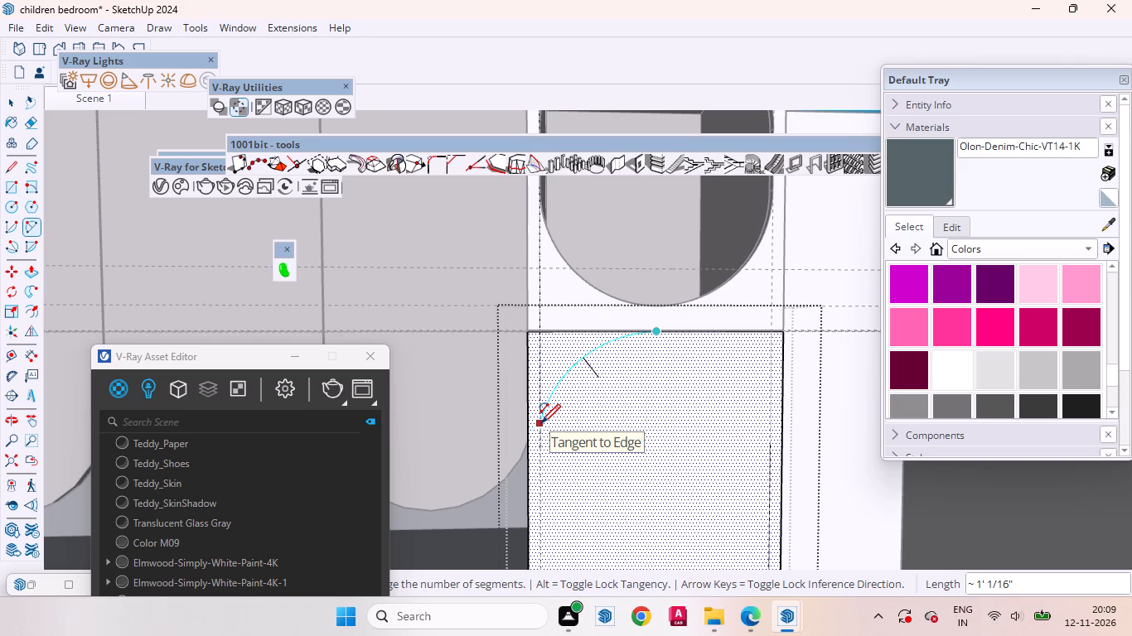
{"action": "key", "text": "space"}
Place a horizontal guide 3" below the top edge of the middle compartment front.
{"action": "scroll", "coordinate": [527, 354], "scroll_direction": "down", "scroll_amount": 12}
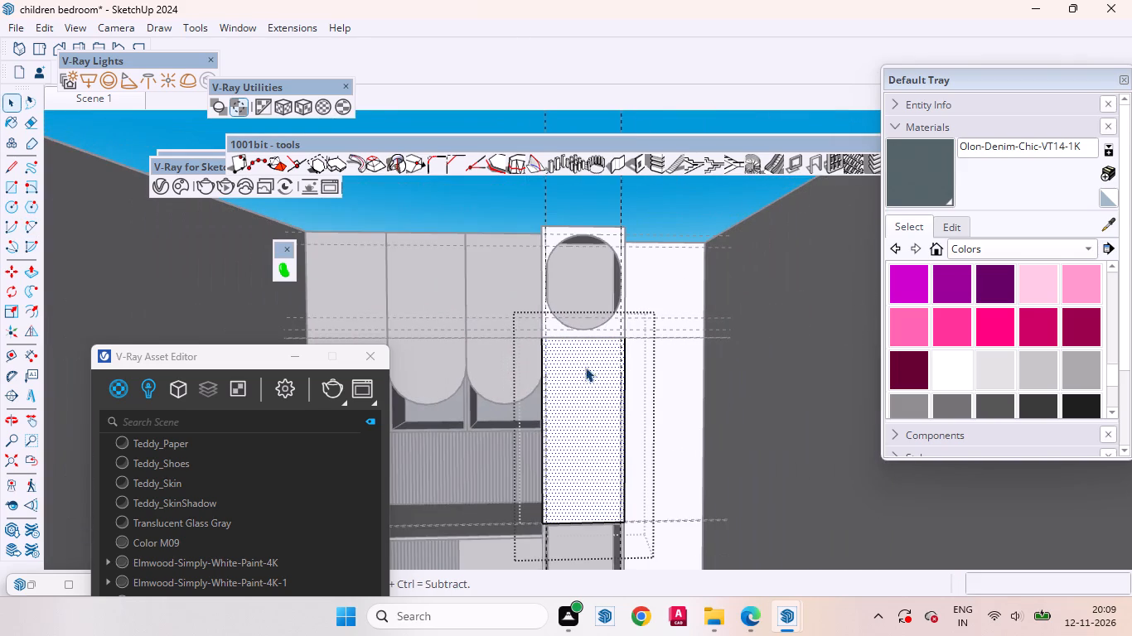
{"action": "middle_click_drag", "start_coordinate": [583, 376], "coordinate": [559, 422]}
{"action": "scroll", "coordinate": [593, 342], "scroll_direction": "down", "scroll_amount": 3}
{"action": "scroll", "coordinate": [583, 369], "scroll_direction": "up", "scroll_amount": 3}
{"action": "scroll", "coordinate": [583, 230], "scroll_direction": "up", "scroll_amount": 4}
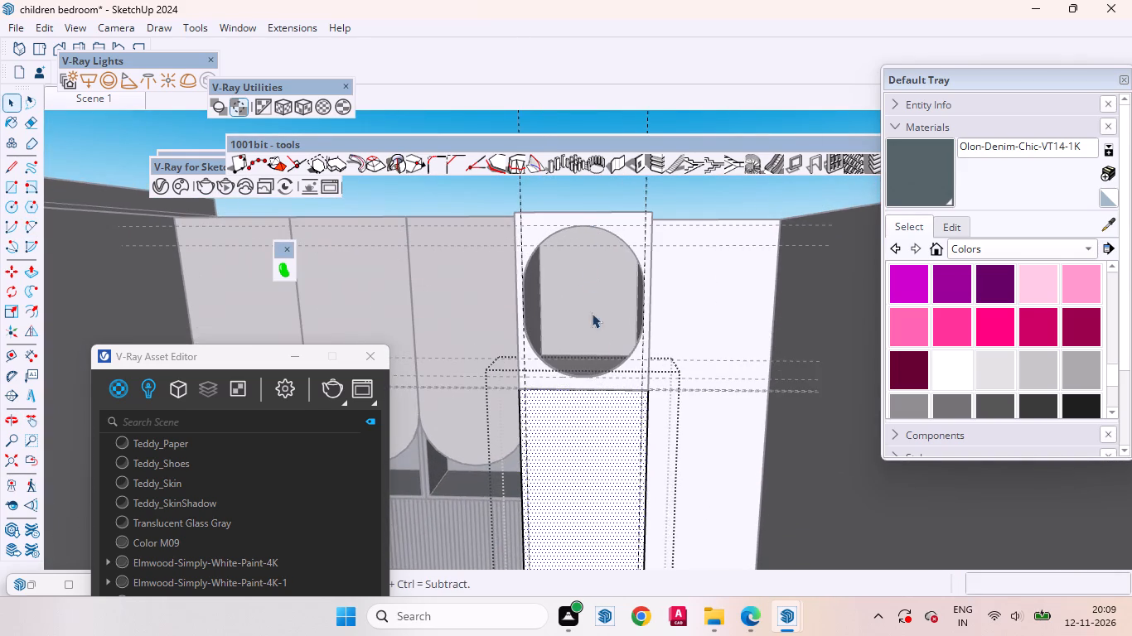
{"action": "scroll", "coordinate": [563, 414], "scroll_direction": "up", "scroll_amount": 4}
{"action": "key", "text": "t"}
{"action": "scroll", "coordinate": [601, 411], "scroll_direction": "up", "scroll_amount": 3}
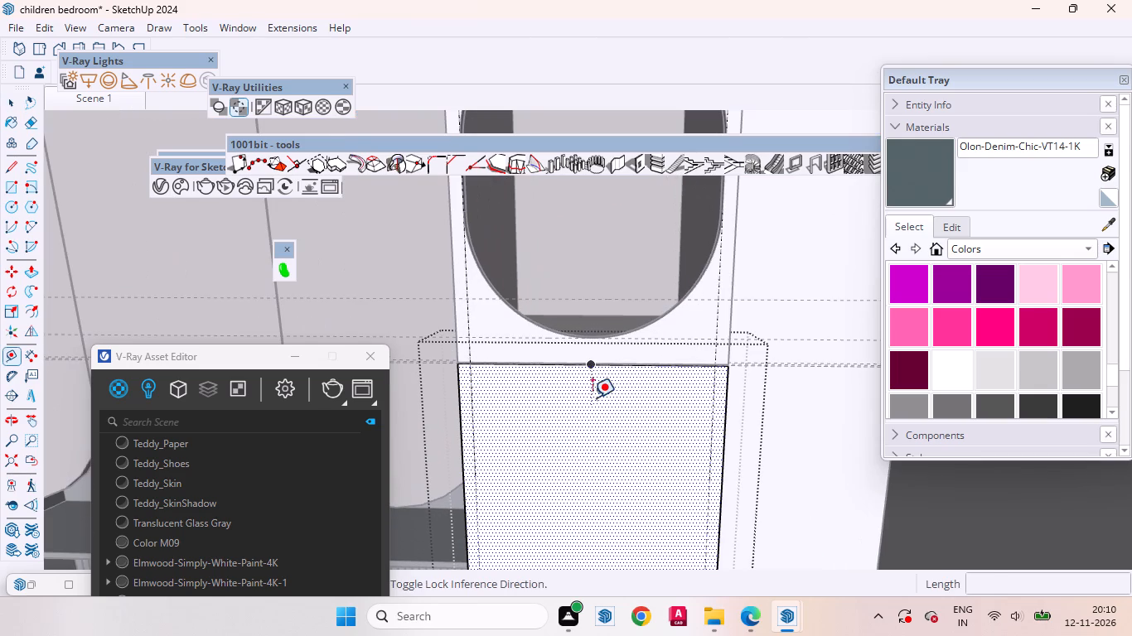
{"action": "key", "text": "space"}
{"action": "key", "text": "t"}
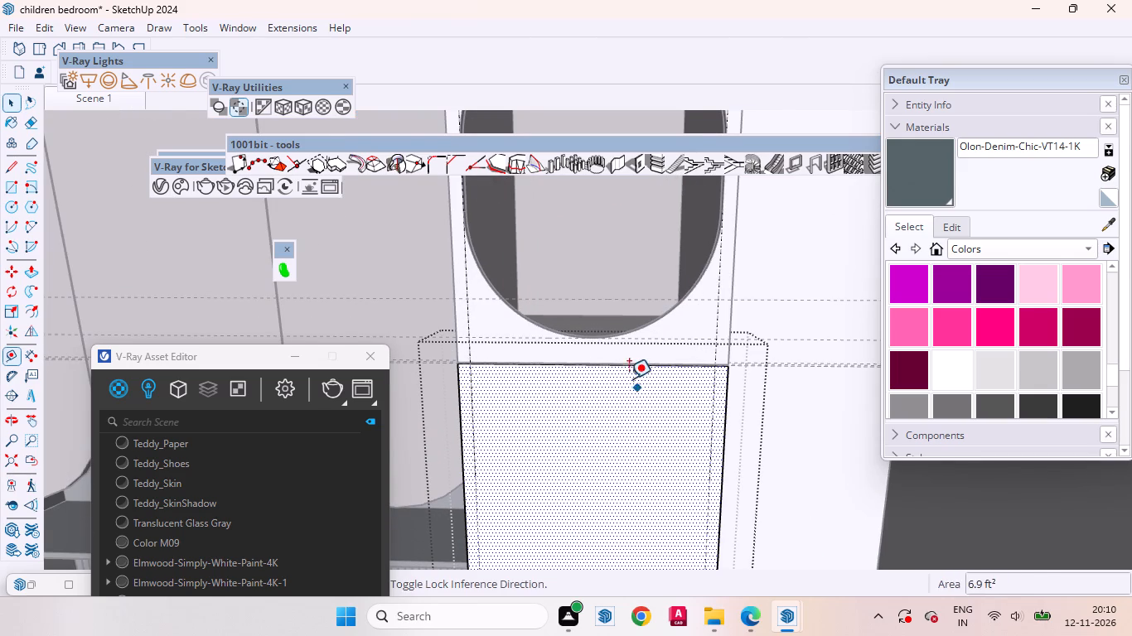
{"action": "scroll", "coordinate": [585, 369], "scroll_direction": "up", "scroll_amount": 3}
{"action": "left_click", "coordinate": [638, 369]}
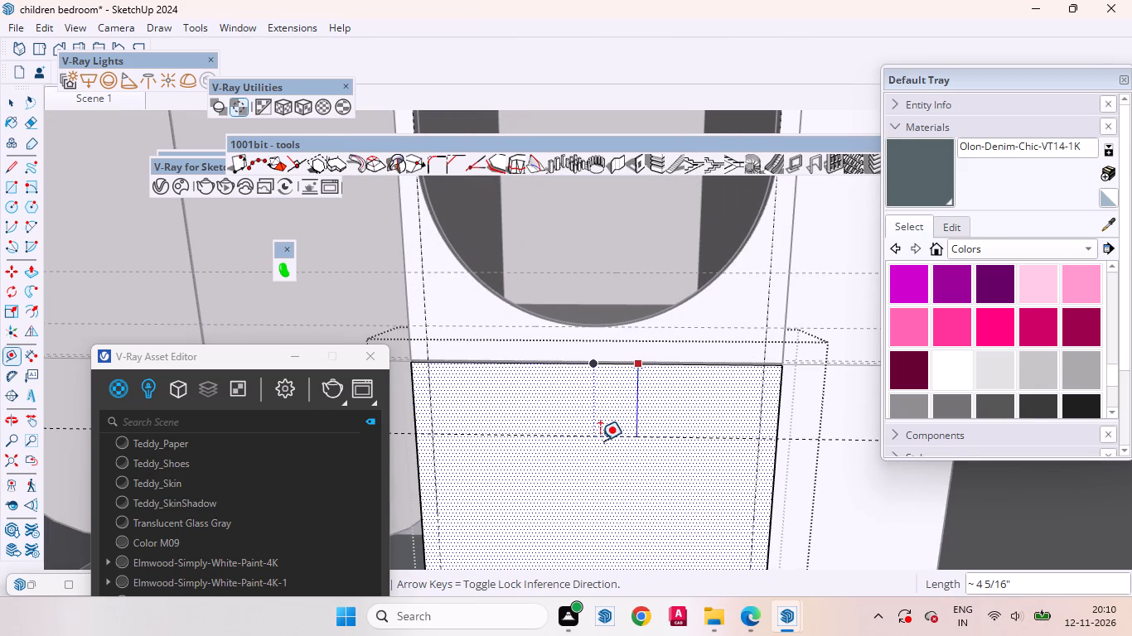
{"action": "key", "text": "3"}
{"action": "key", "text": "Return"}
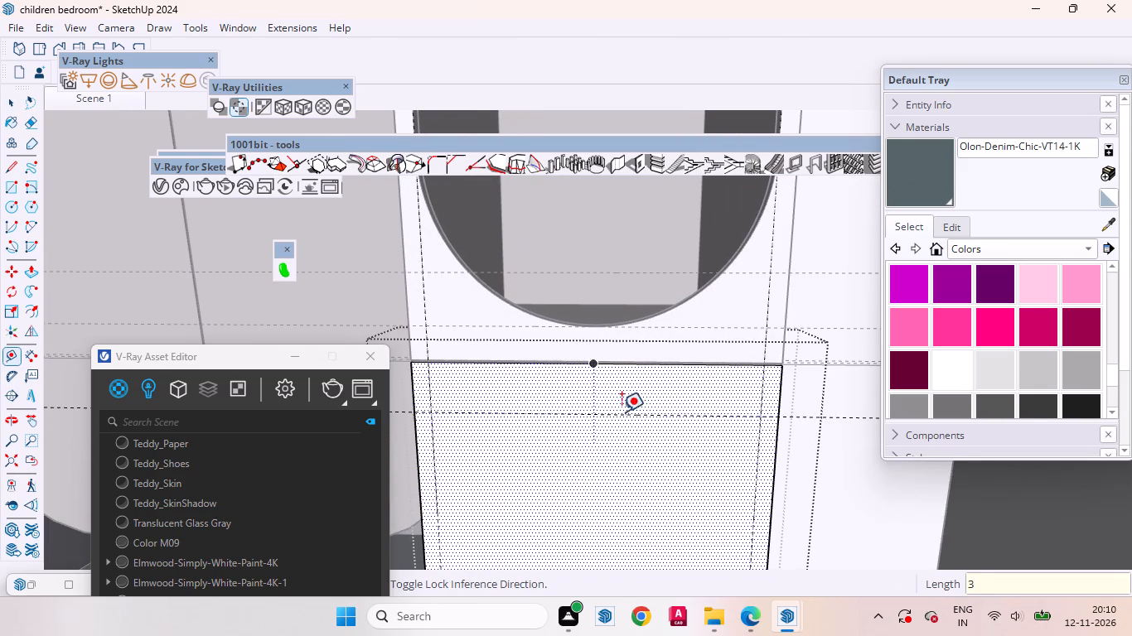
Place a horizontal guide 3" above the bottom edge of the middle compartment front.
{"action": "scroll", "coordinate": [629, 403], "scroll_direction": "down", "scroll_amount": 20}
{"action": "scroll", "coordinate": [634, 424], "scroll_direction": "up", "scroll_amount": 10}
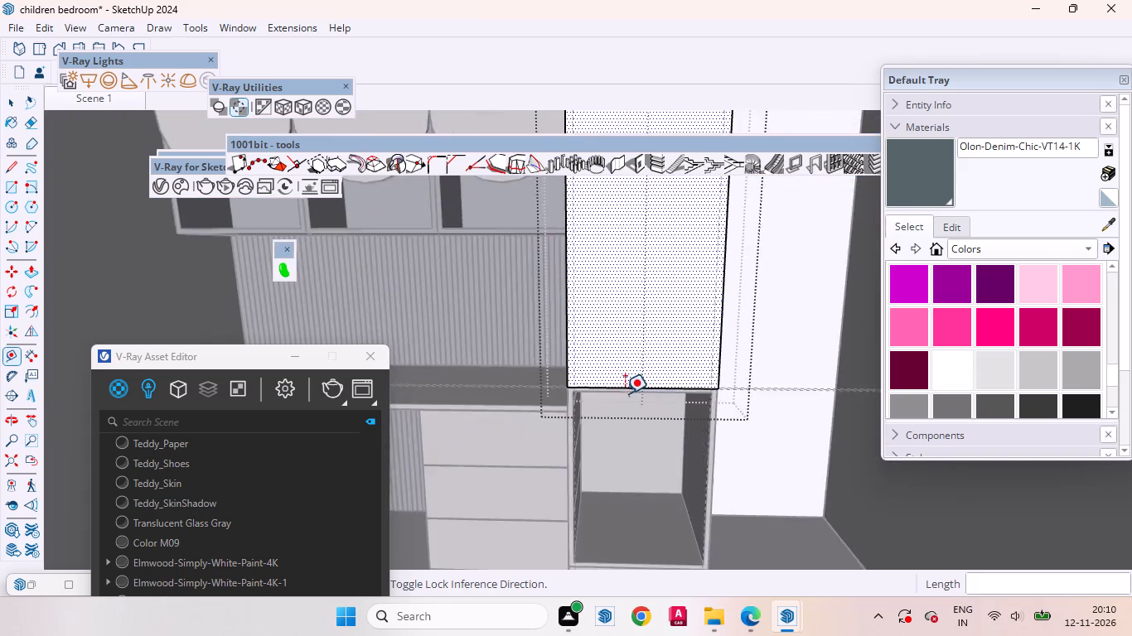
{"action": "scroll", "coordinate": [625, 393], "scroll_direction": "up", "scroll_amount": 9}
{"action": "left_click", "coordinate": [645, 383]}
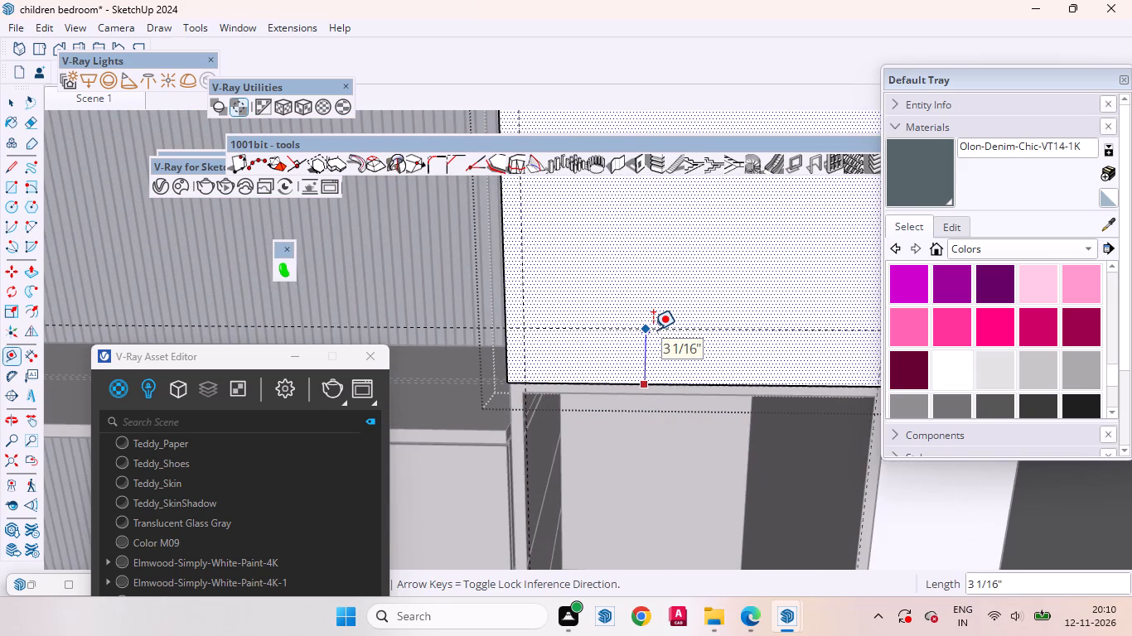
{"action": "key", "text": "3"}
{"action": "key", "text": "Return"}
{"action": "key", "text": "space"}
Draw a 1' 7" wide rectangle on the middle compartment front, between opposite intersections of the side, top and bottom guides.
{"action": "scroll", "coordinate": [626, 473], "scroll_direction": "down", "scroll_amount": 2}
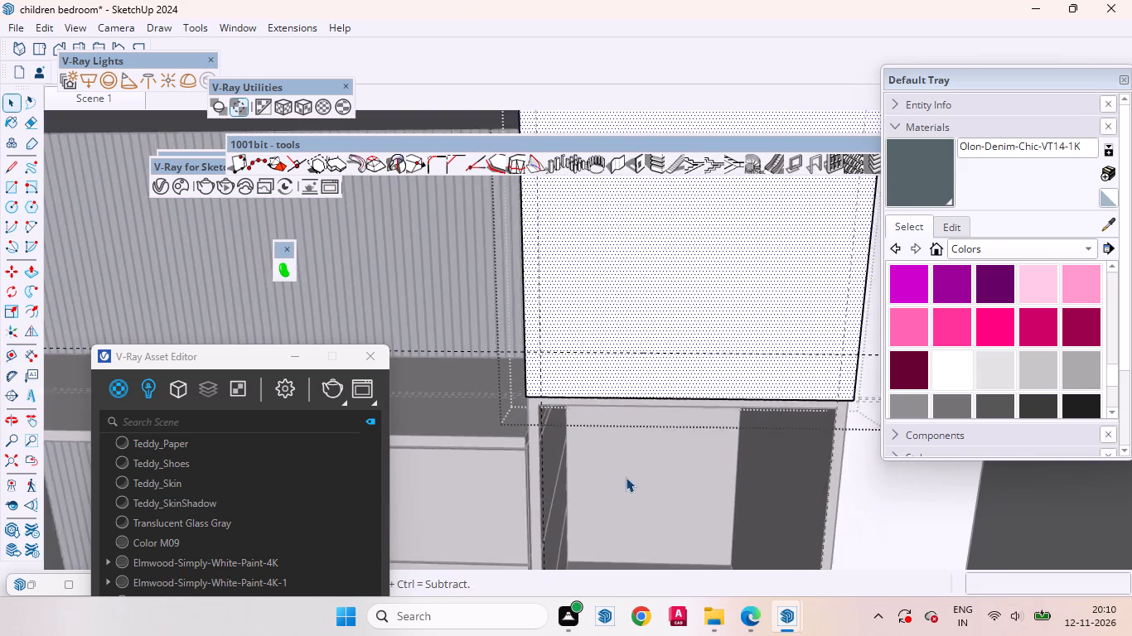
{"action": "scroll", "coordinate": [626, 477], "scroll_direction": "down", "scroll_amount": 11}
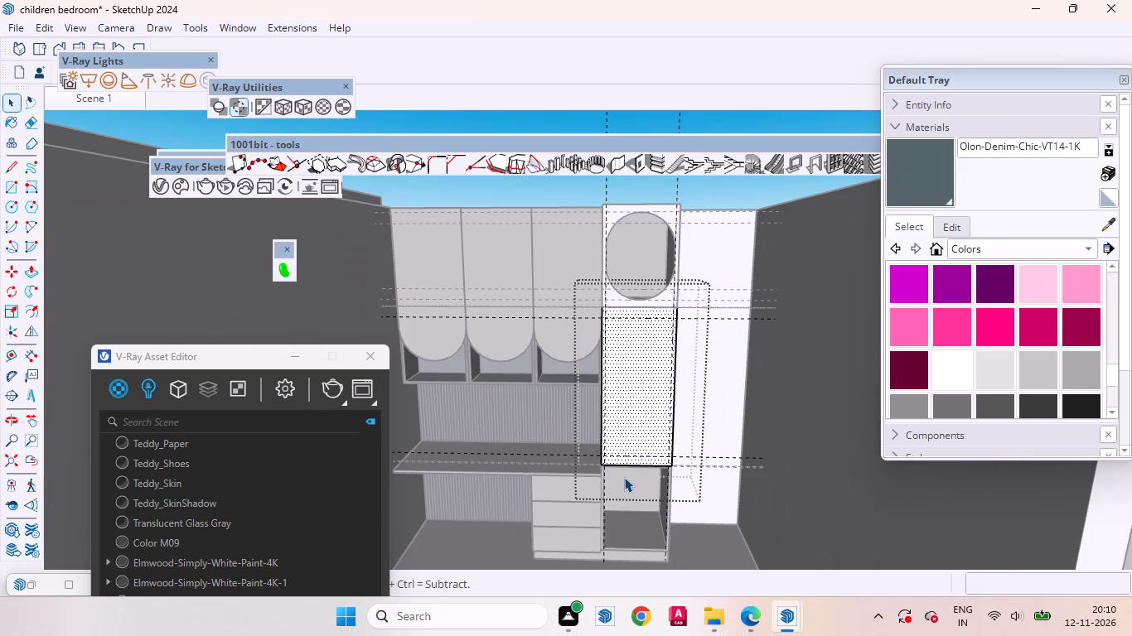
{"action": "key", "text": "a"}
{"action": "key", "text": "space"}
{"action": "key", "text": "r"}
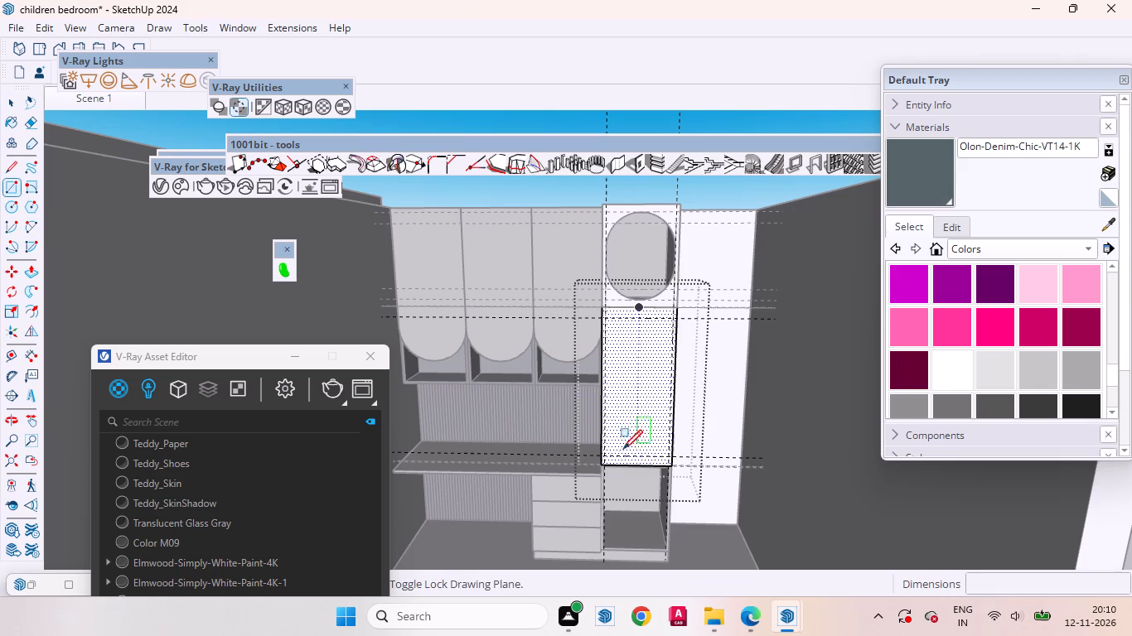
{"action": "left_click", "coordinate": [607, 453]}
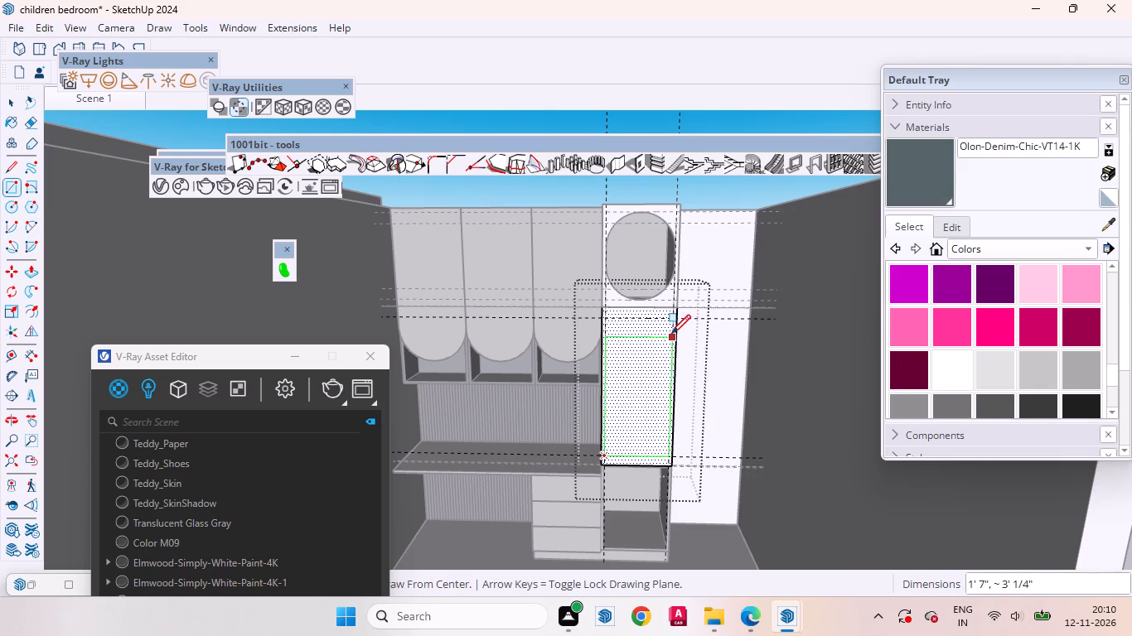
{"action": "left_click", "coordinate": [672, 320]}
{"action": "key", "text": "space"}
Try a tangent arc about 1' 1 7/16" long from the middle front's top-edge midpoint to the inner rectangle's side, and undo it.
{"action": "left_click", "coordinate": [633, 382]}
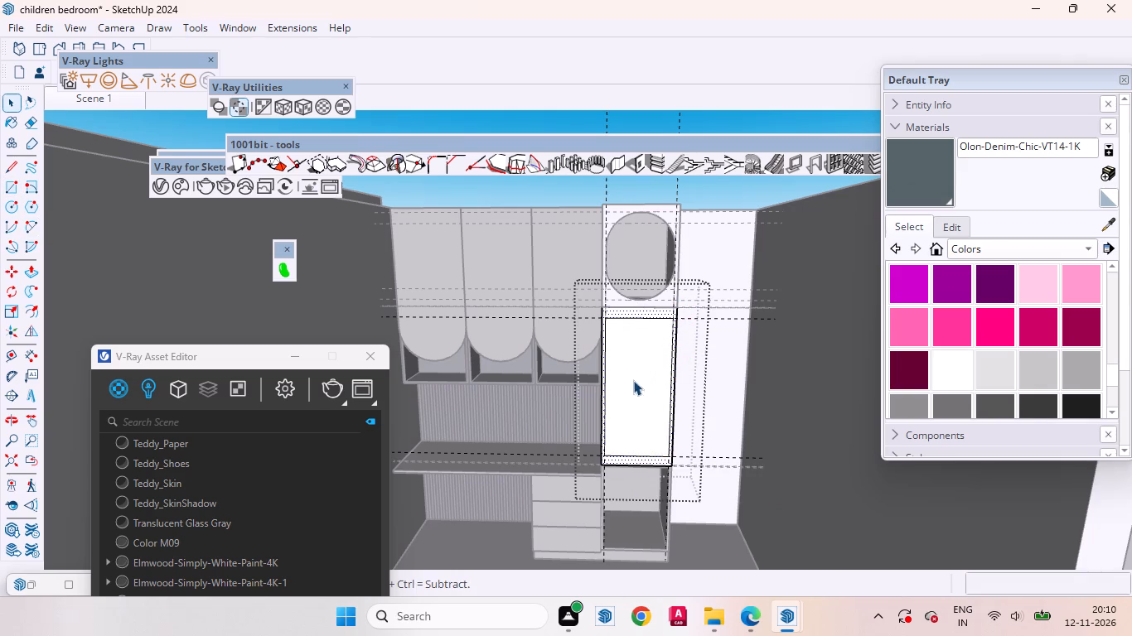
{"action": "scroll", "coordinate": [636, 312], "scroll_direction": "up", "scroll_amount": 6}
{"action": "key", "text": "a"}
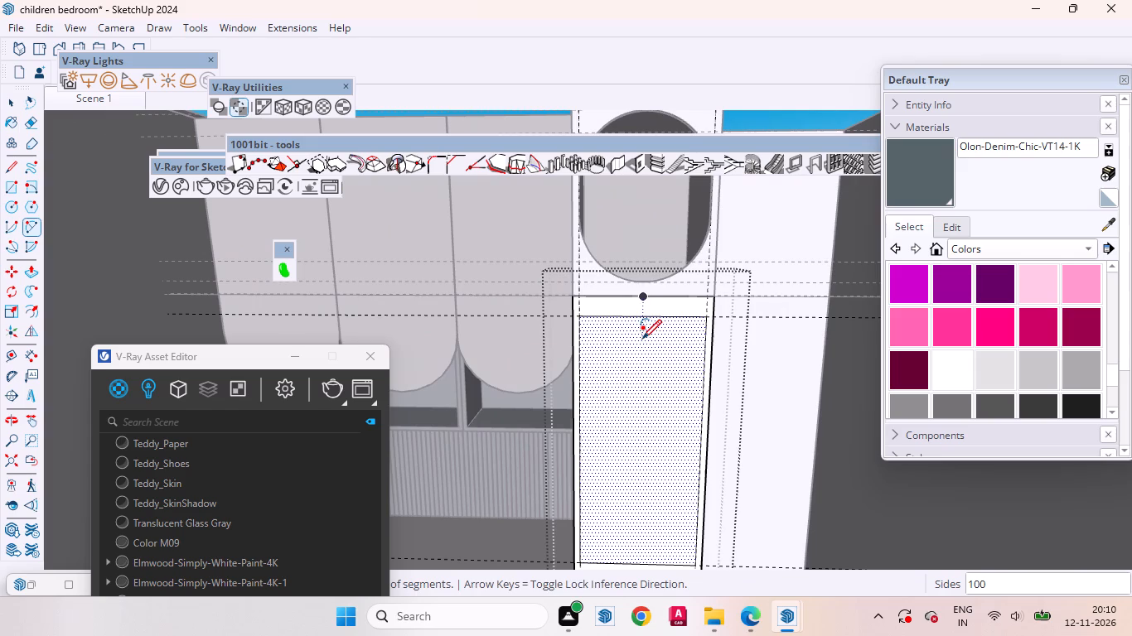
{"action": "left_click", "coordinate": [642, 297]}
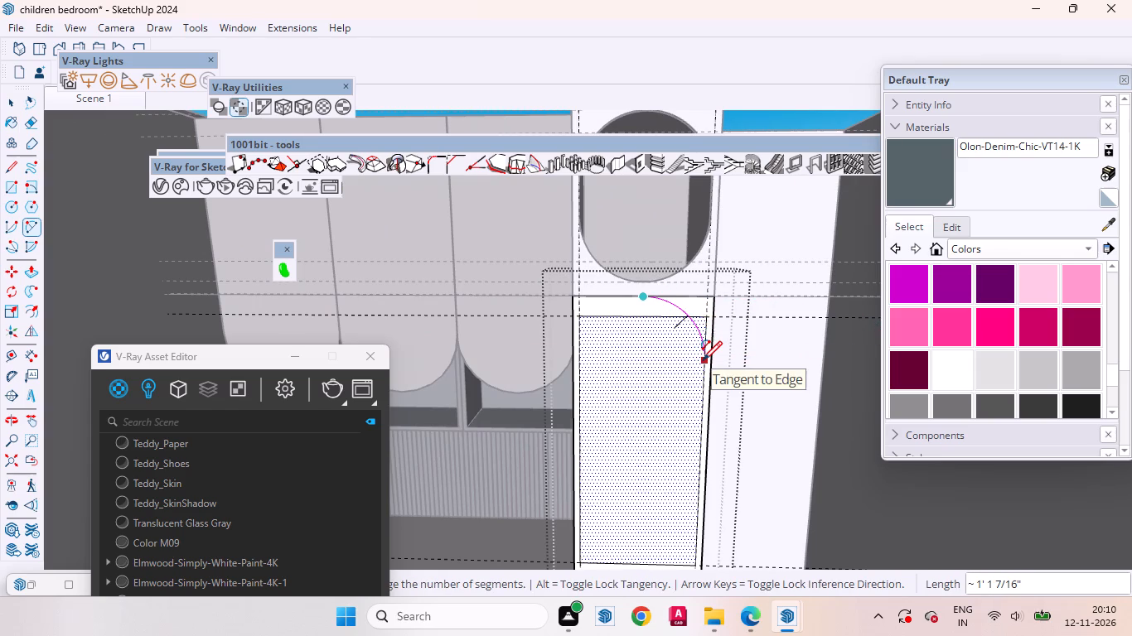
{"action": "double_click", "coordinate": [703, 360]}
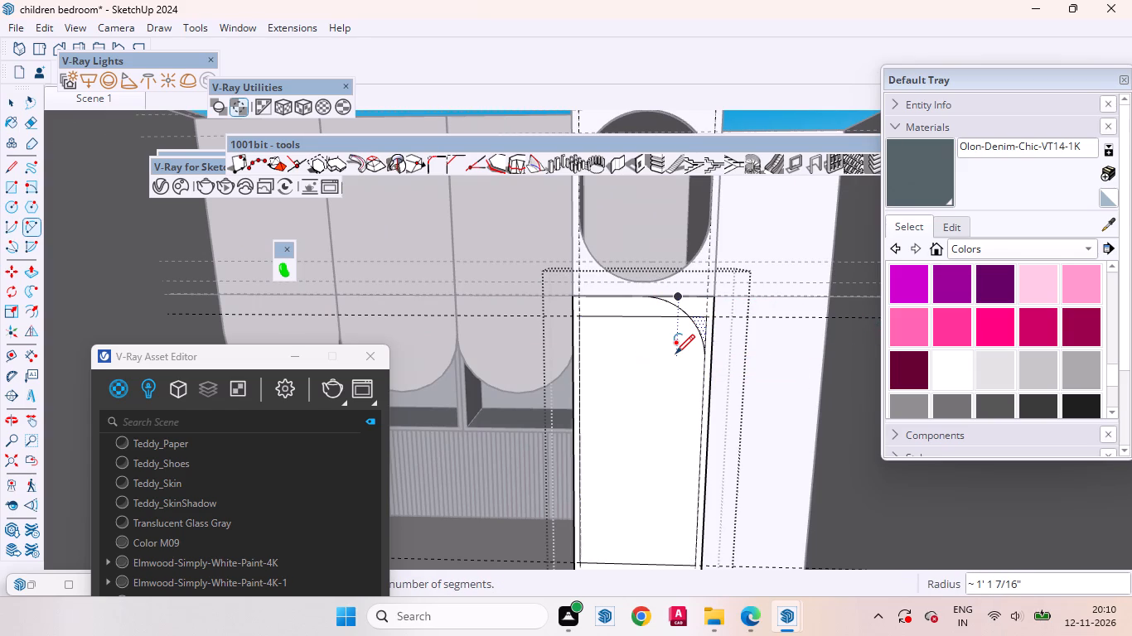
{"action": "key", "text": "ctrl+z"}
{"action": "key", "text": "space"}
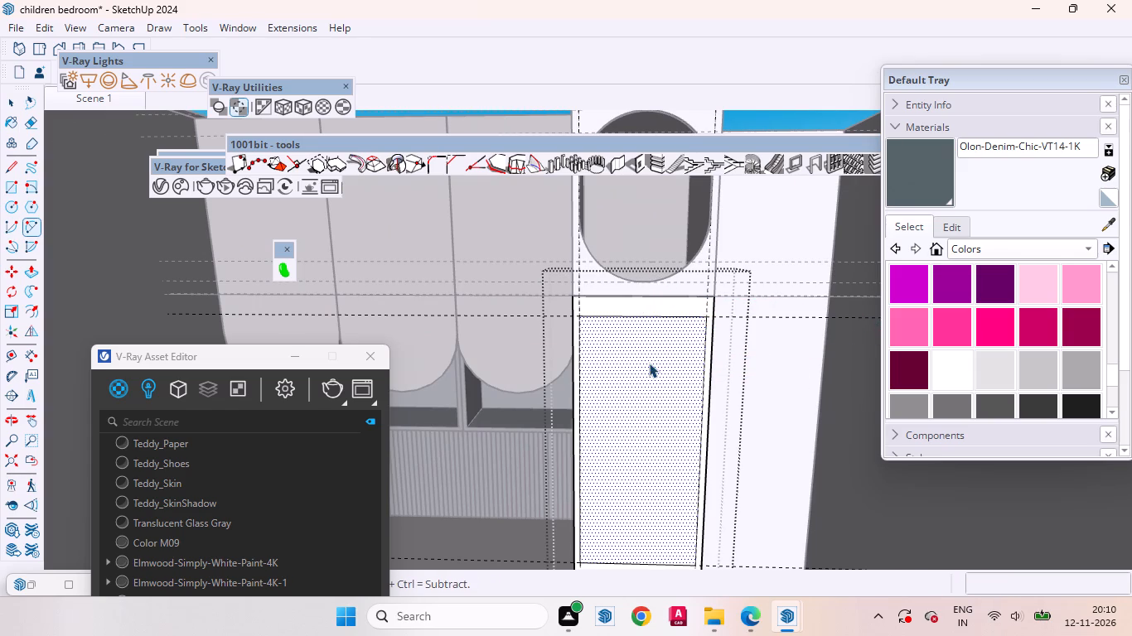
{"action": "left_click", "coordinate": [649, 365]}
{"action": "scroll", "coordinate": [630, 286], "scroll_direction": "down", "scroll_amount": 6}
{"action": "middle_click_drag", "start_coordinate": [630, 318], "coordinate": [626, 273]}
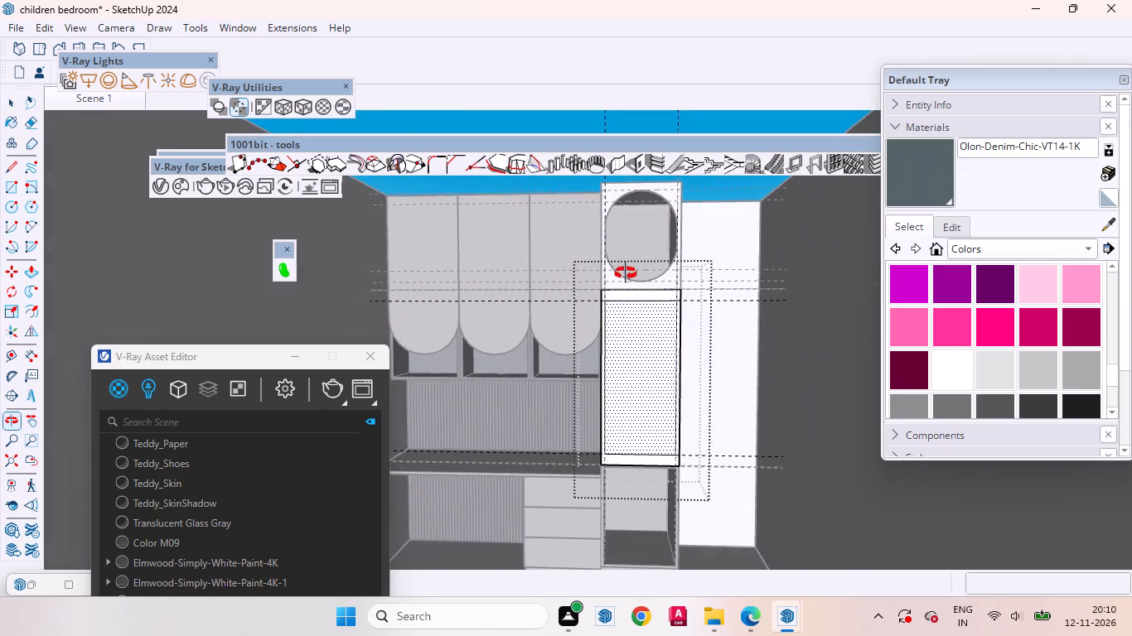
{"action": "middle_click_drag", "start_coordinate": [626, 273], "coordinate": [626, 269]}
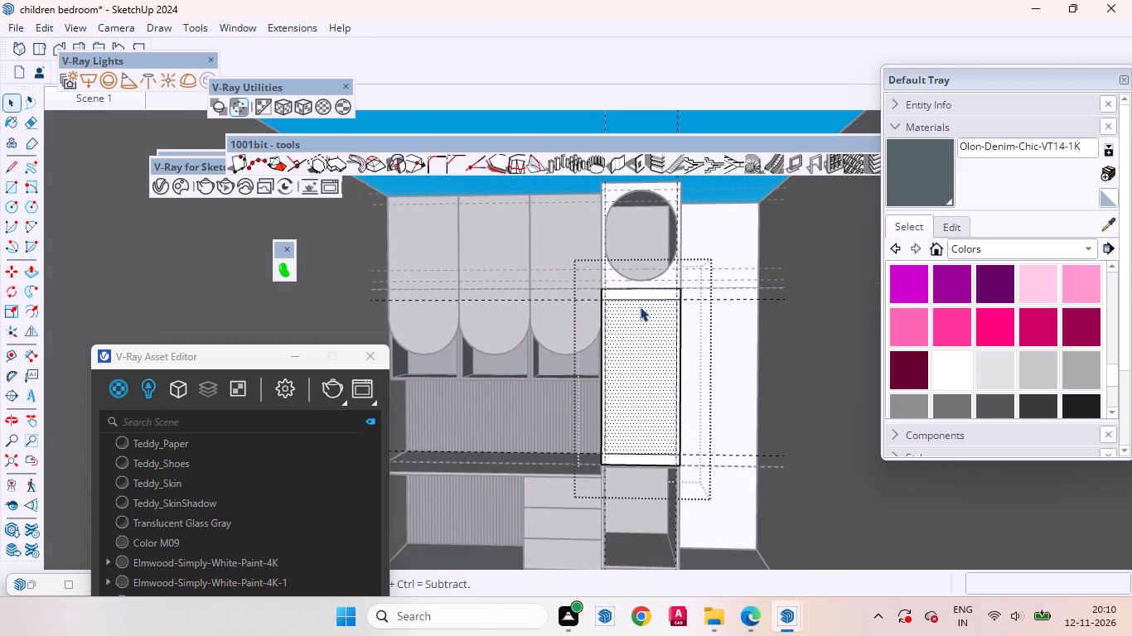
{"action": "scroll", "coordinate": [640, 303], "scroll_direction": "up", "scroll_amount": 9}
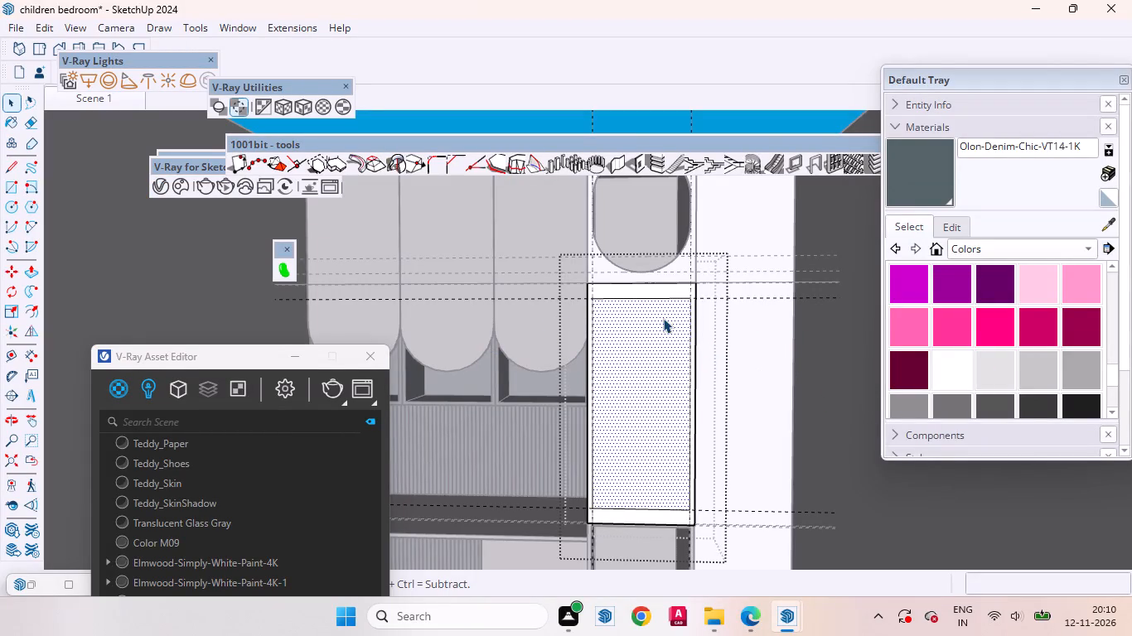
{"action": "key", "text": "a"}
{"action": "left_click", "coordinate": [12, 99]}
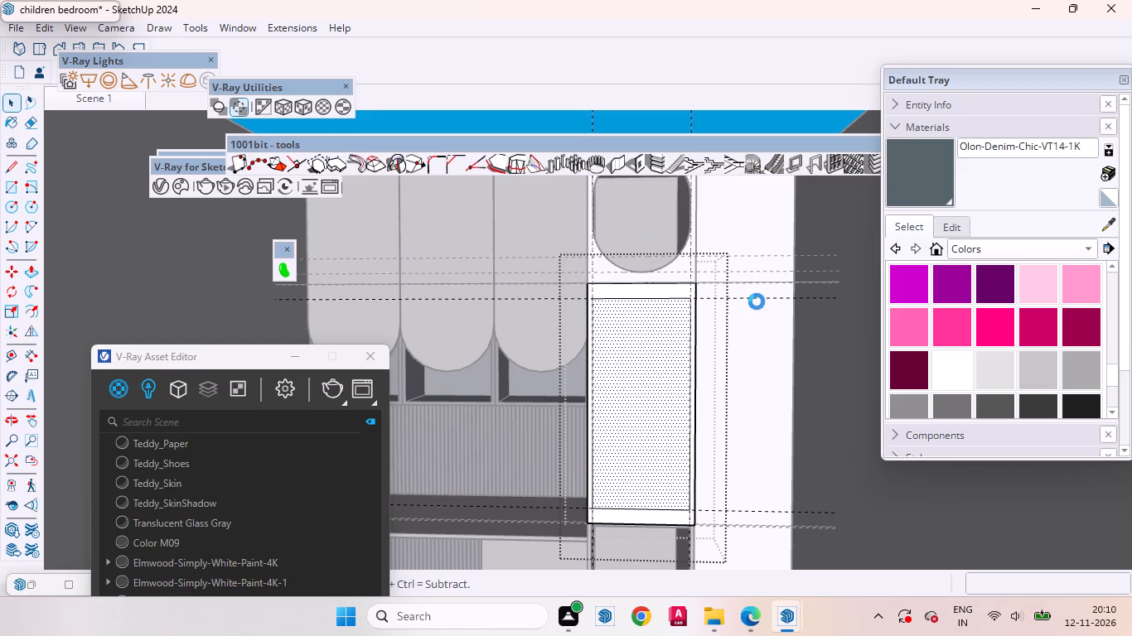
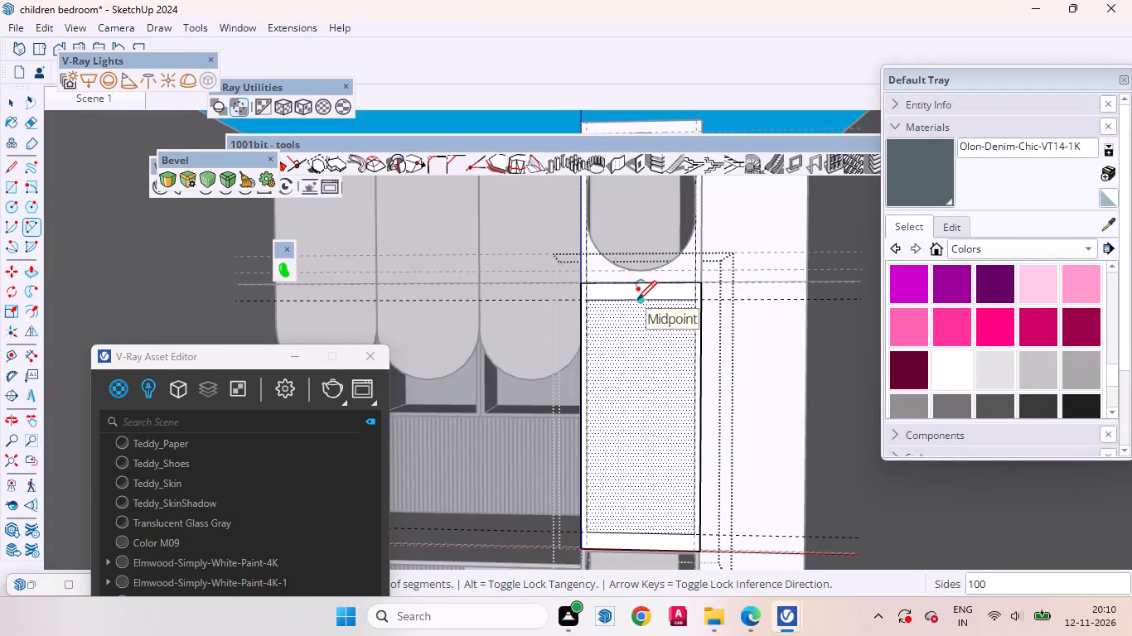
Round the top corners of the middle front's inner rectangle with two tangent arcs about 1' 1 7/16" long, from its top-edge midpoint to each side.
{"action": "left_click", "coordinate": [637, 300]}
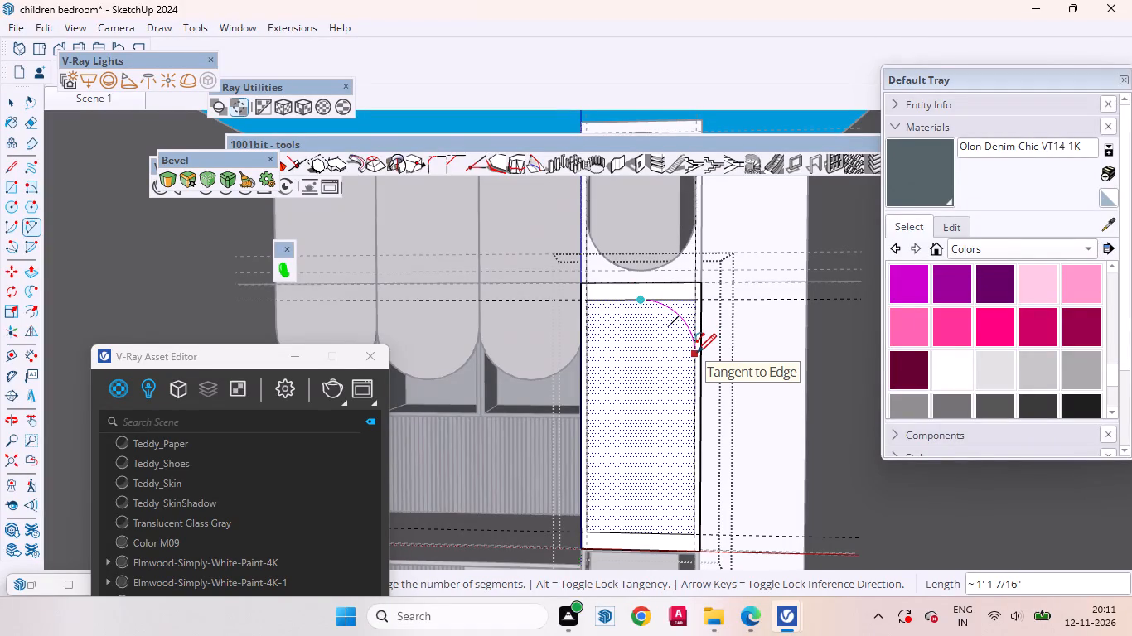
{"action": "double_click", "coordinate": [697, 353]}
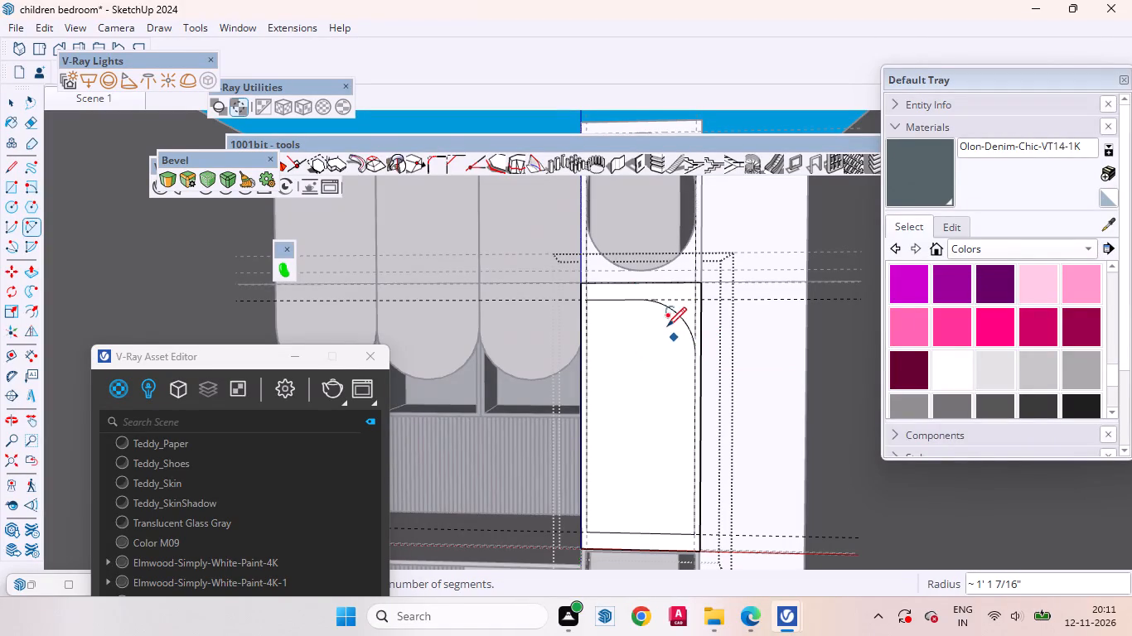
{"action": "left_click", "coordinate": [637, 301]}
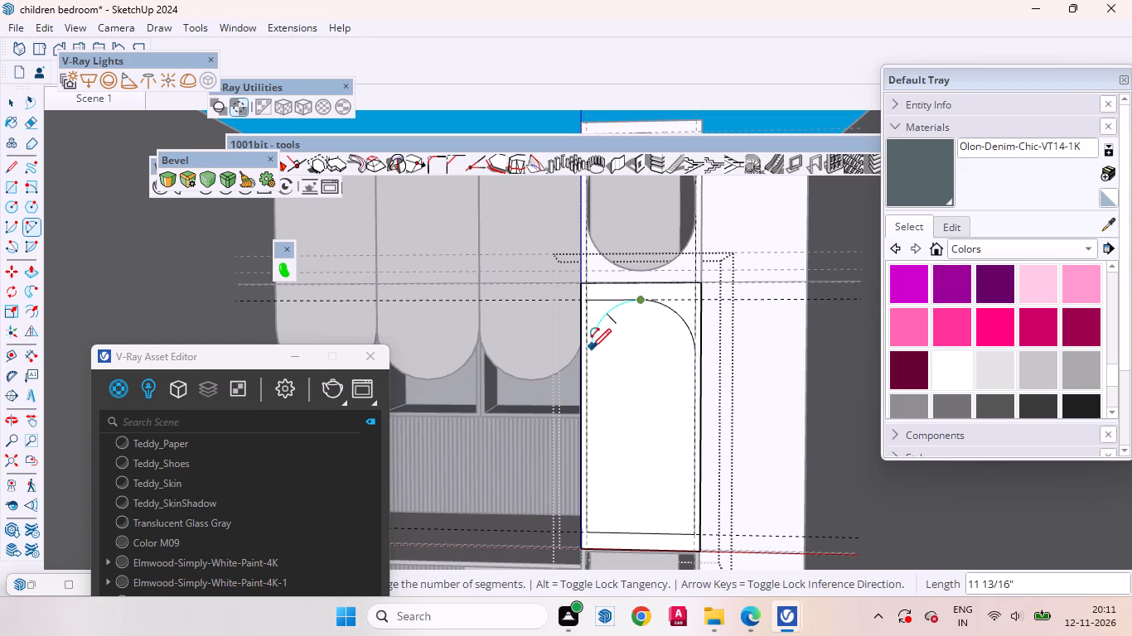
{"action": "double_click", "coordinate": [588, 352]}
Round the inner rectangle's bottom corners with two tangent arcs about 1' 1 7/16" long, from its bottom-edge midpoint to each side.
{"action": "scroll", "coordinate": [617, 336], "scroll_direction": "down", "scroll_amount": 2}
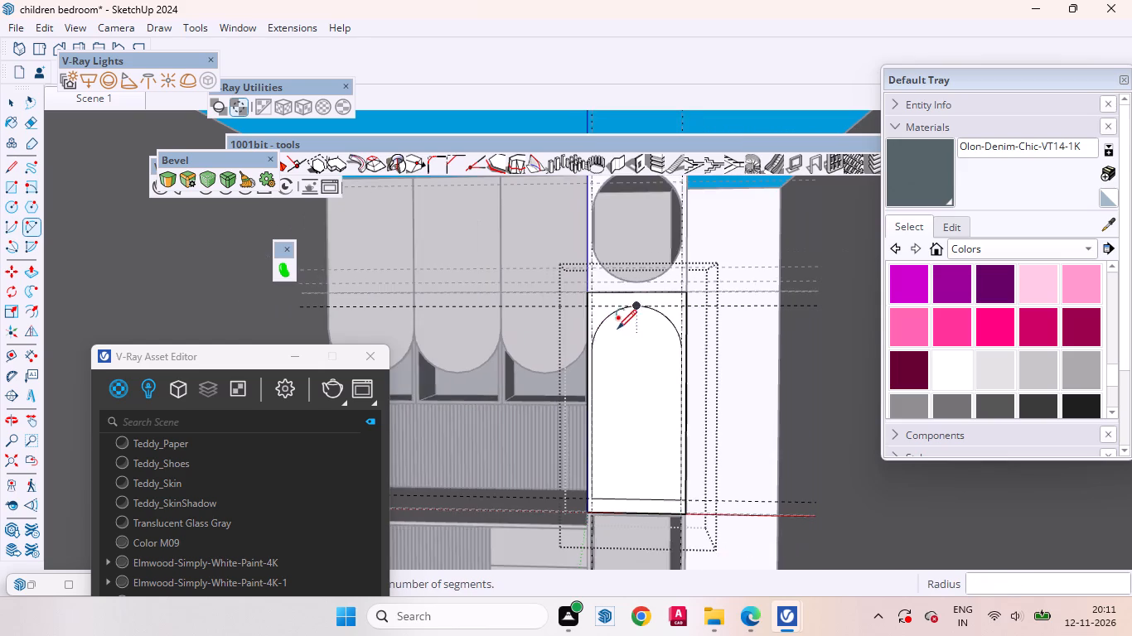
{"action": "scroll", "coordinate": [617, 329], "scroll_direction": "down", "scroll_amount": 3}
{"action": "scroll", "coordinate": [619, 505], "scroll_direction": "up", "scroll_amount": 6}
{"action": "left_click", "coordinate": [641, 426]}
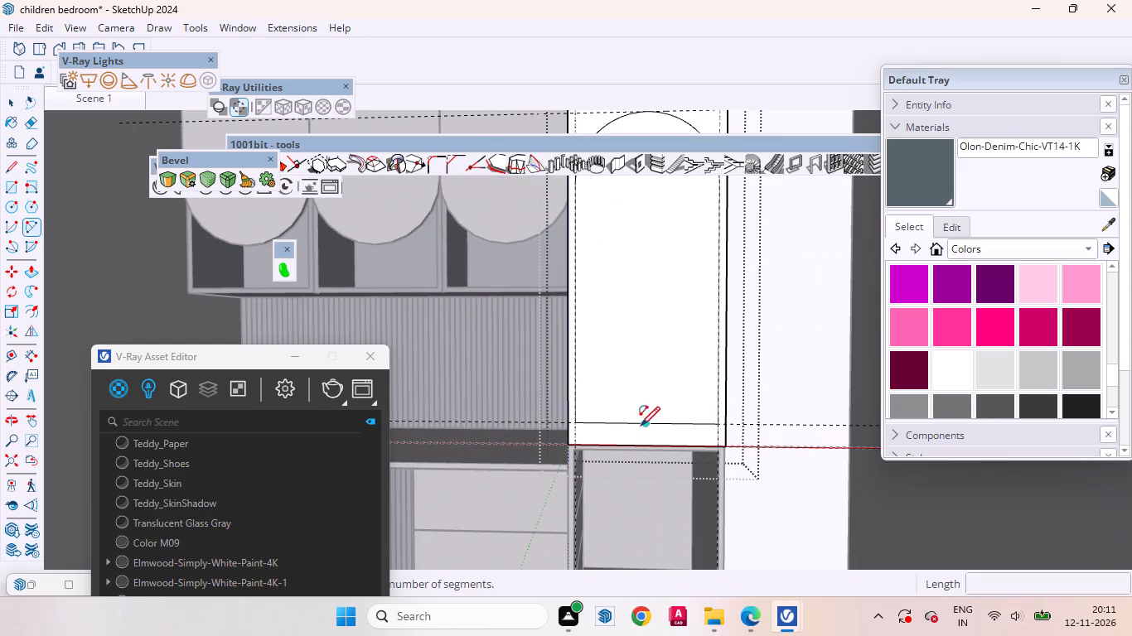
{"action": "double_click", "coordinate": [718, 354]}
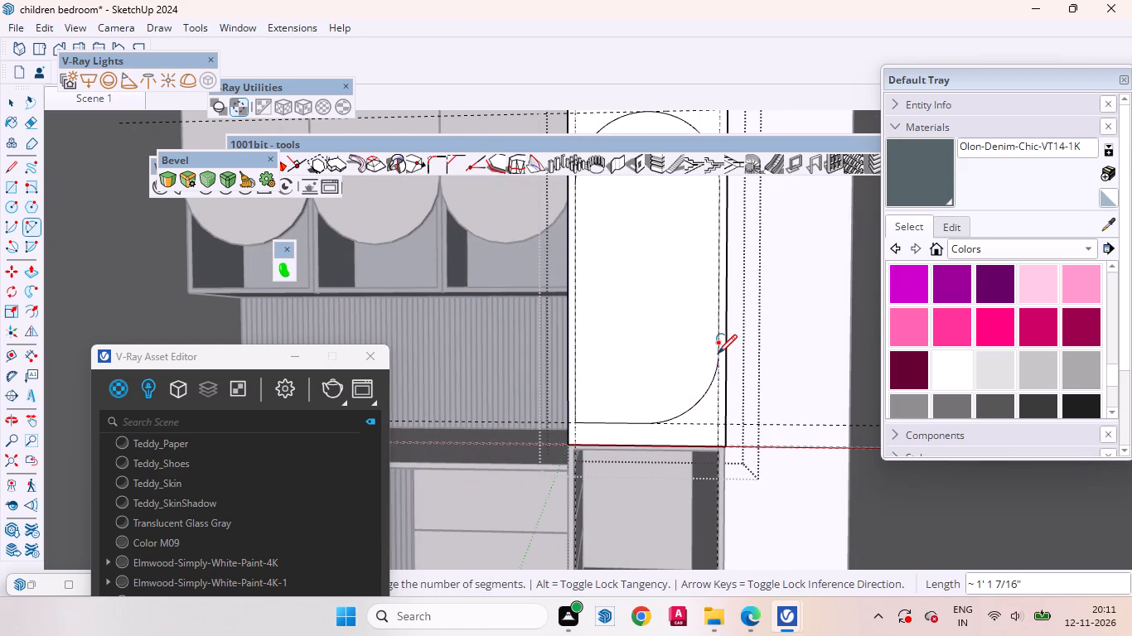
{"action": "left_click", "coordinate": [645, 426]}
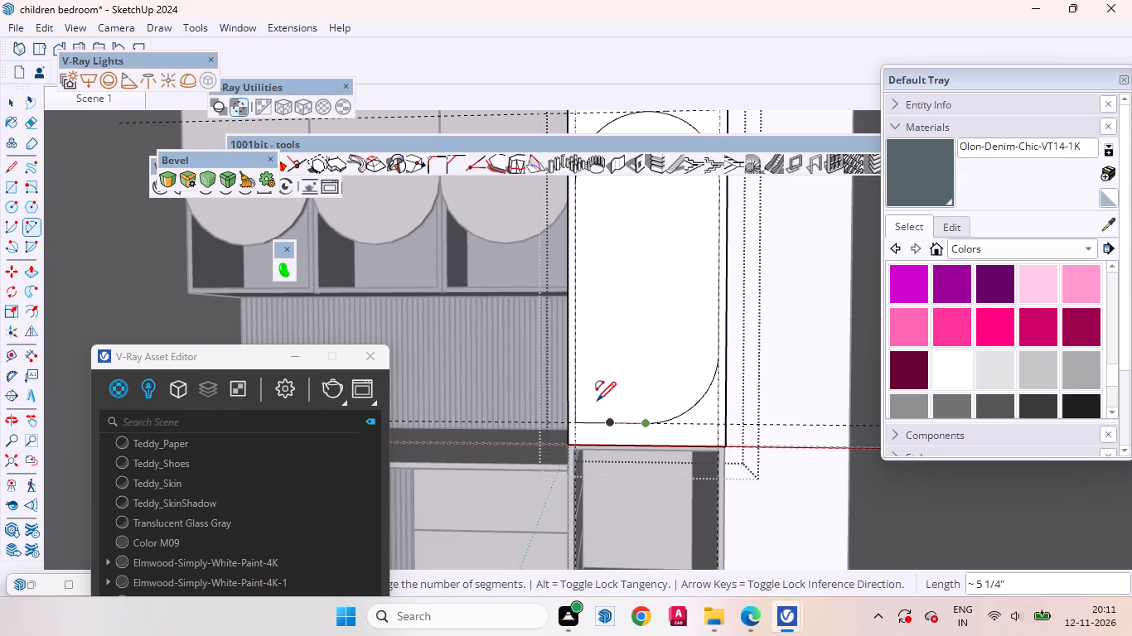
{"action": "double_click", "coordinate": [574, 355]}
{"action": "scroll", "coordinate": [641, 371], "scroll_direction": "down", "scroll_amount": 15}
Push the rounded inner face of the middle compartment front back 18 mm to cut the opening, and leave the group.
{"action": "key", "text": "space"}
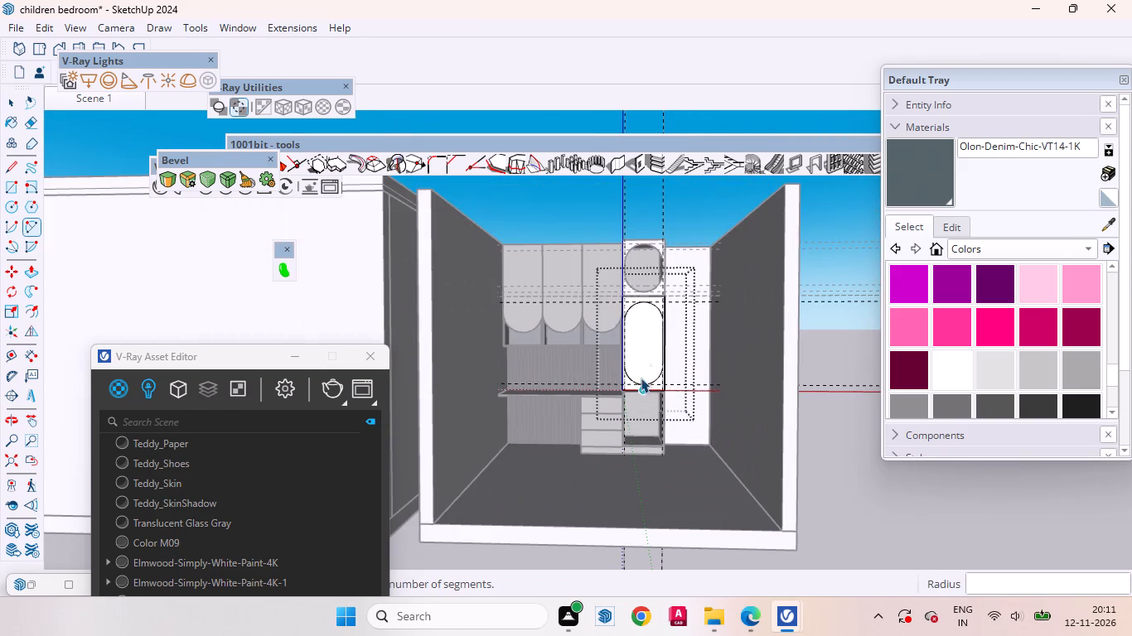
{"action": "left_click", "coordinate": [641, 345]}
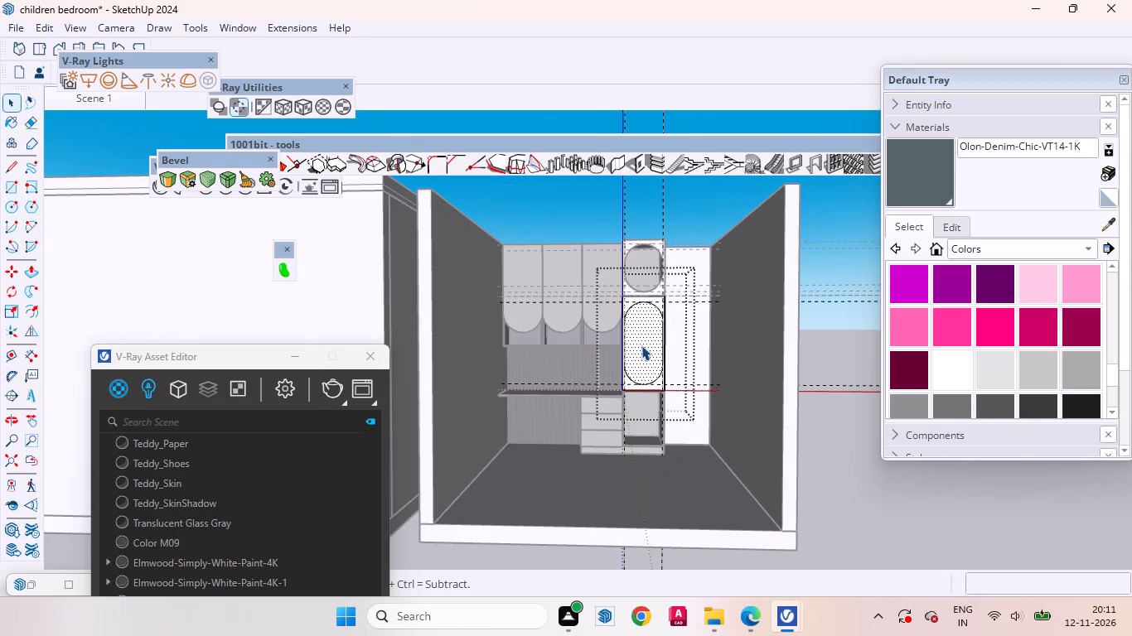
{"action": "key", "text": "p"}
{"action": "left_click", "coordinate": [641, 345]}
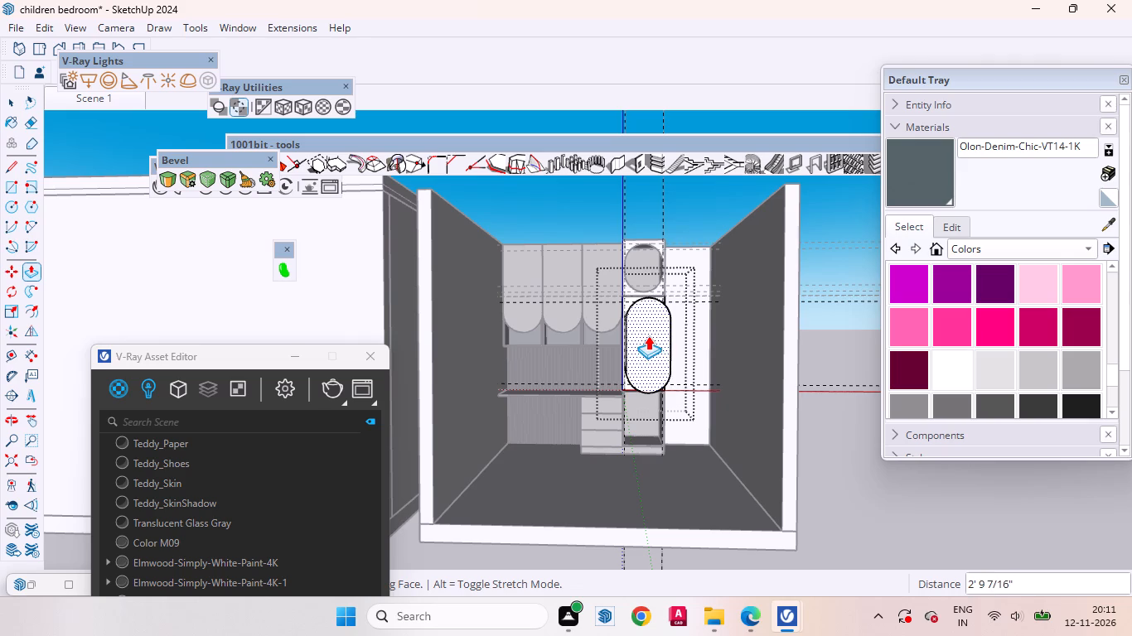
{"action": "type", "text": "18mm"}
{"action": "key", "text": "Return"}
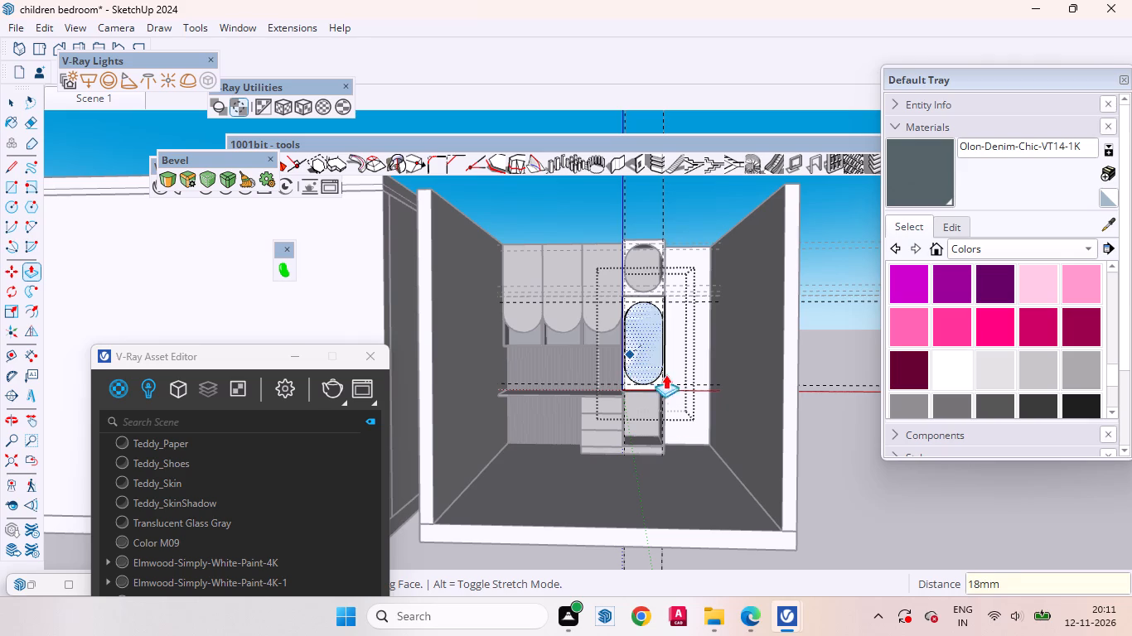
{"action": "key", "text": "space"}
{"action": "left_click", "coordinate": [834, 471]}
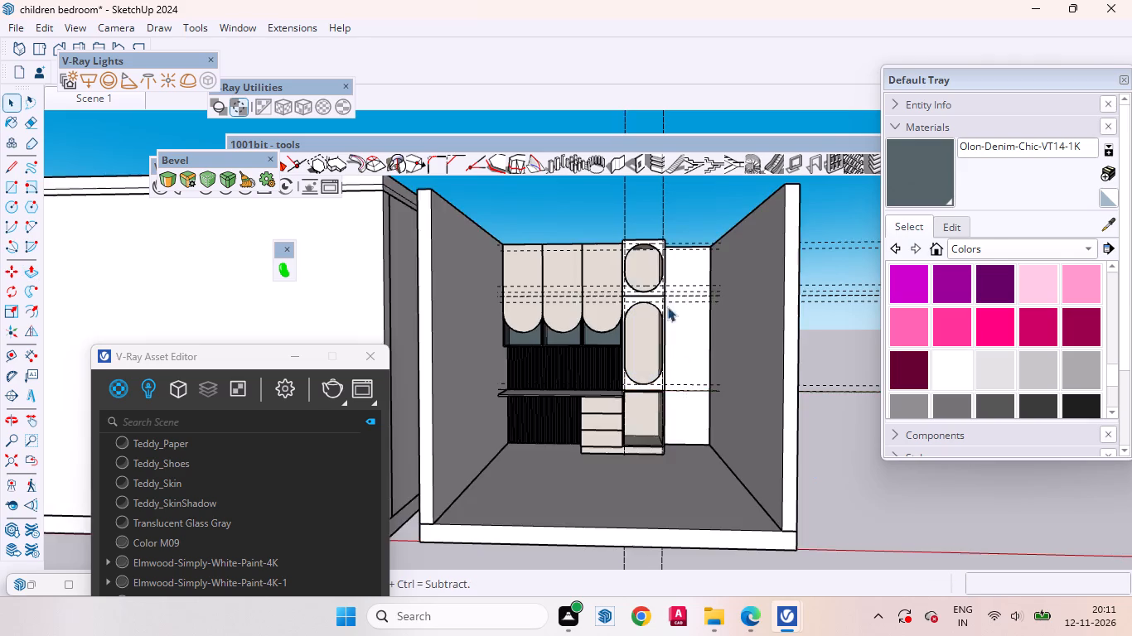
Examine the rounded openings and fronts of the tall cabinet from several angles.
{"action": "scroll", "coordinate": [683, 295], "scroll_direction": "up", "scroll_amount": 3}
{"action": "middle_click_drag", "start_coordinate": [651, 347], "coordinate": [647, 413]}
{"action": "scroll", "coordinate": [652, 362], "scroll_direction": "down", "scroll_amount": 8}
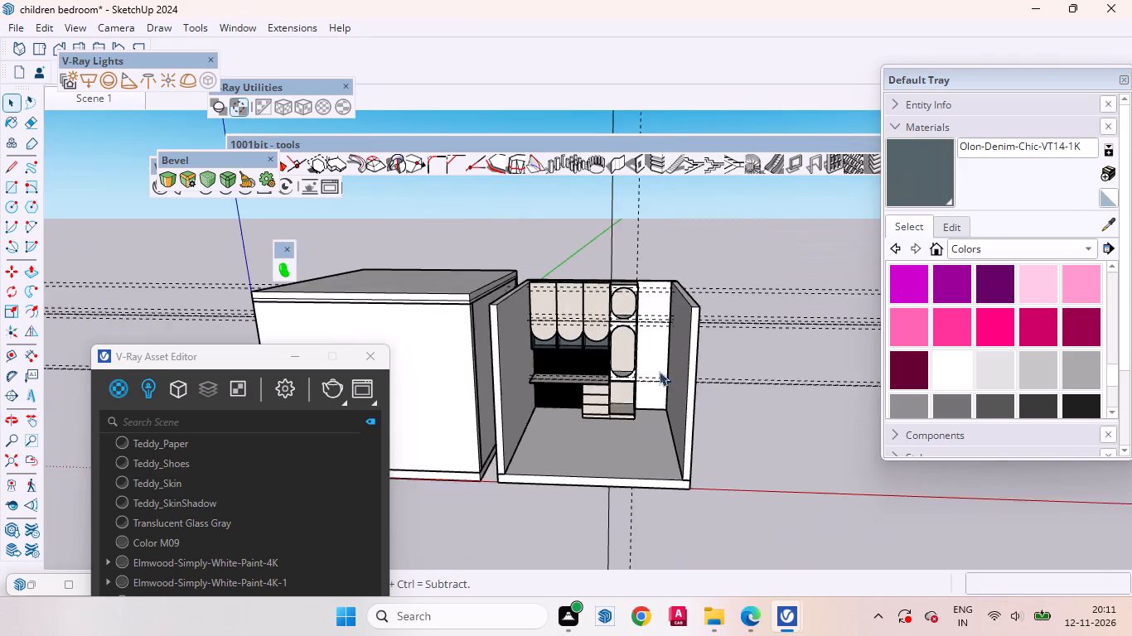
{"action": "scroll", "coordinate": [639, 420], "scroll_direction": "up", "scroll_amount": 19}
{"action": "middle_click_drag", "start_coordinate": [646, 317], "coordinate": [766, 350]}
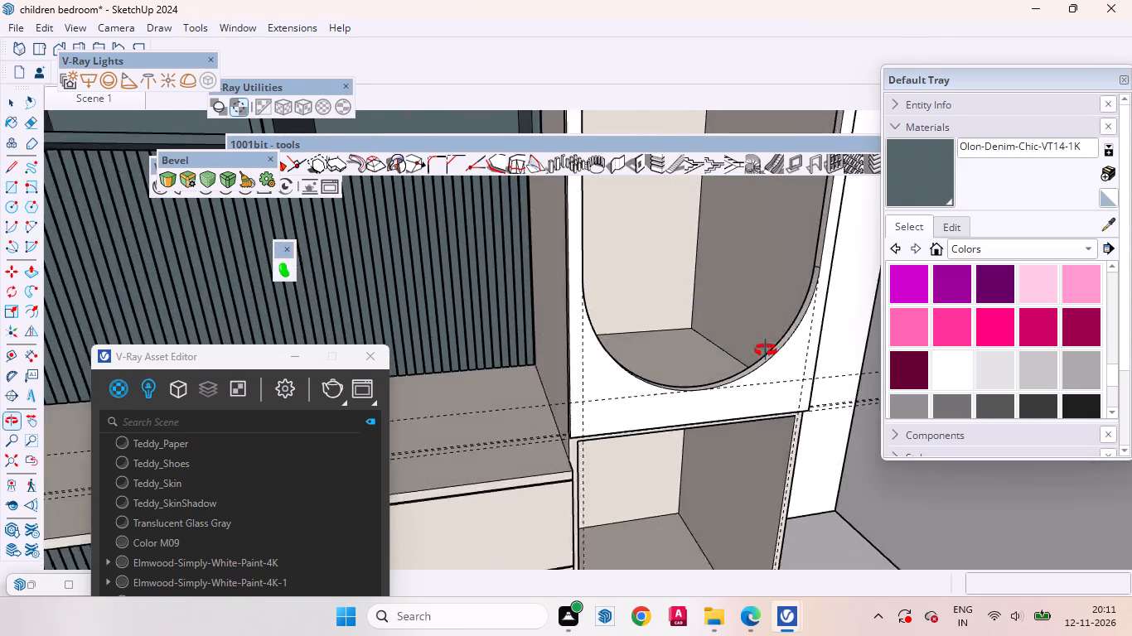
{"action": "middle_click_drag", "start_coordinate": [766, 350], "coordinate": [604, 335]}
{"action": "scroll", "coordinate": [626, 342], "scroll_direction": "down", "scroll_amount": 8}
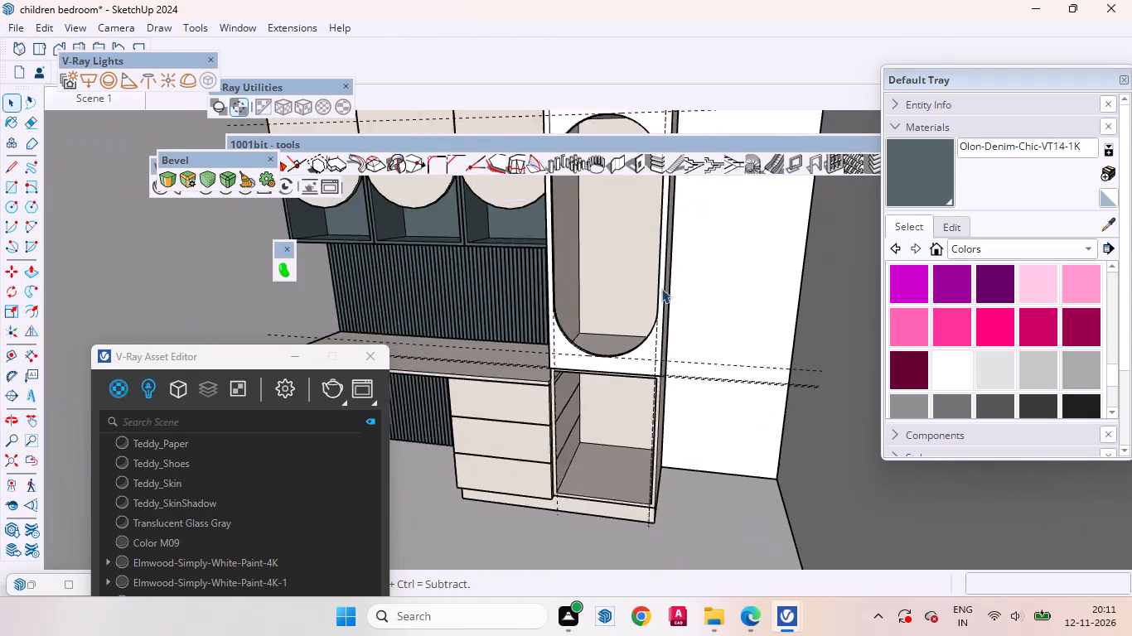
{"action": "scroll", "coordinate": [661, 288], "scroll_direction": "down", "scroll_amount": 4}
{"action": "scroll", "coordinate": [660, 277], "scroll_direction": "up", "scroll_amount": 1}
{"action": "scroll", "coordinate": [660, 277], "scroll_direction": "down", "scroll_amount": 1}
{"action": "middle_click_drag", "start_coordinate": [619, 364], "coordinate": [632, 322]}
{"action": "scroll", "coordinate": [646, 370], "scroll_direction": "down", "scroll_amount": 12}
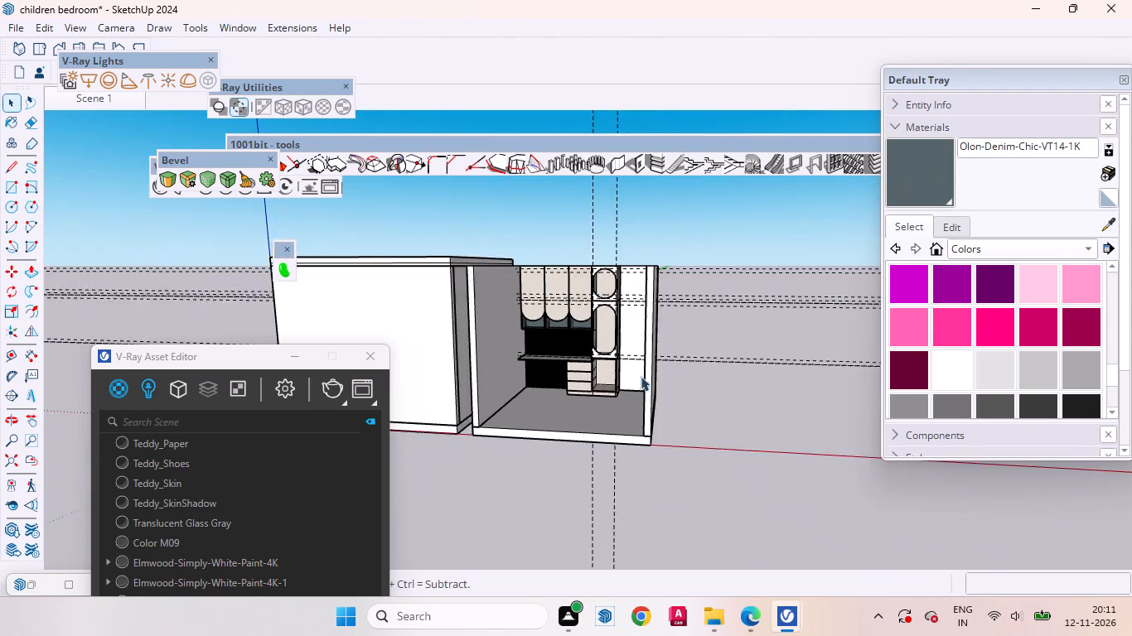
{"action": "scroll", "coordinate": [621, 255], "scroll_direction": "up", "scroll_amount": 8}
{"action": "scroll", "coordinate": [693, 385], "scroll_direction": "down", "scroll_amount": 5}
Delete the construction guides inside the main furniture group.
{"action": "left_click_drag", "start_coordinate": [810, 466], "coordinate": [738, 246]}
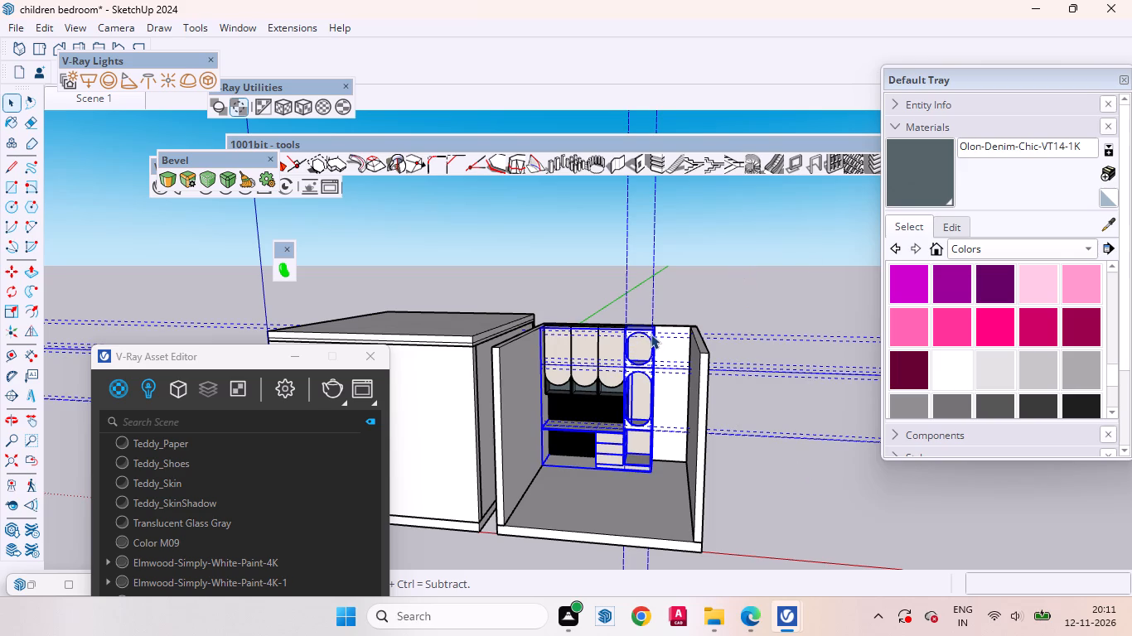
{"action": "double_click", "coordinate": [651, 333]}
{"action": "left_click_drag", "start_coordinate": [797, 486], "coordinate": [743, 236]}
{"action": "key", "text": "Delete"}
{"action": "left_click", "coordinate": [818, 524]}
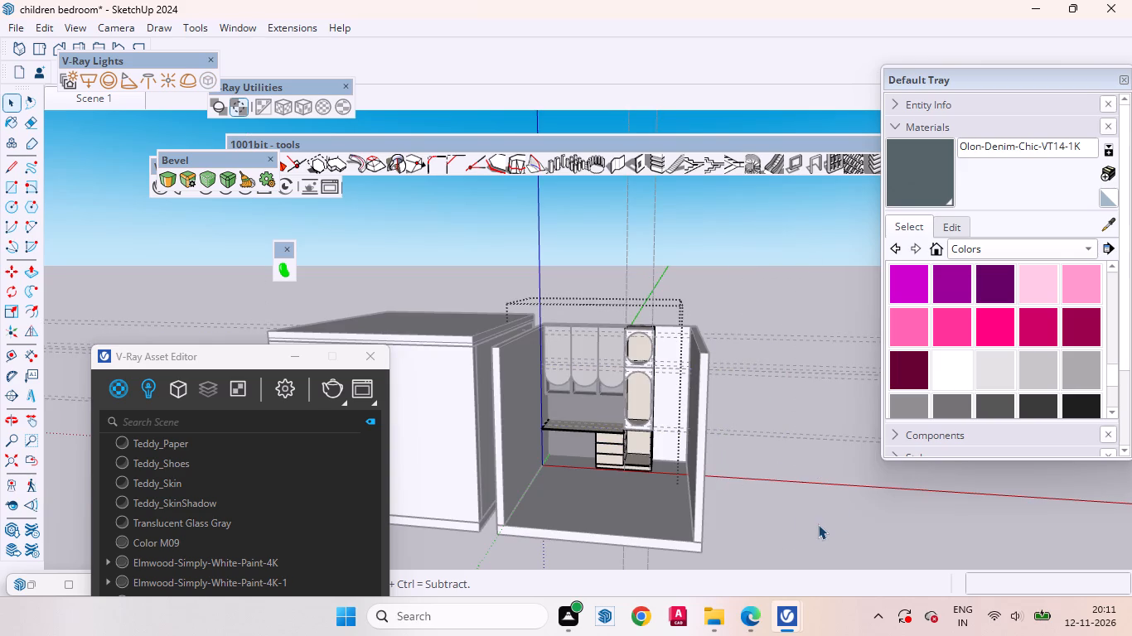
Delete the horizontal construction guides inside the middle compartment front's group.
{"action": "left_click_drag", "start_coordinate": [854, 511], "coordinate": [770, 245]}
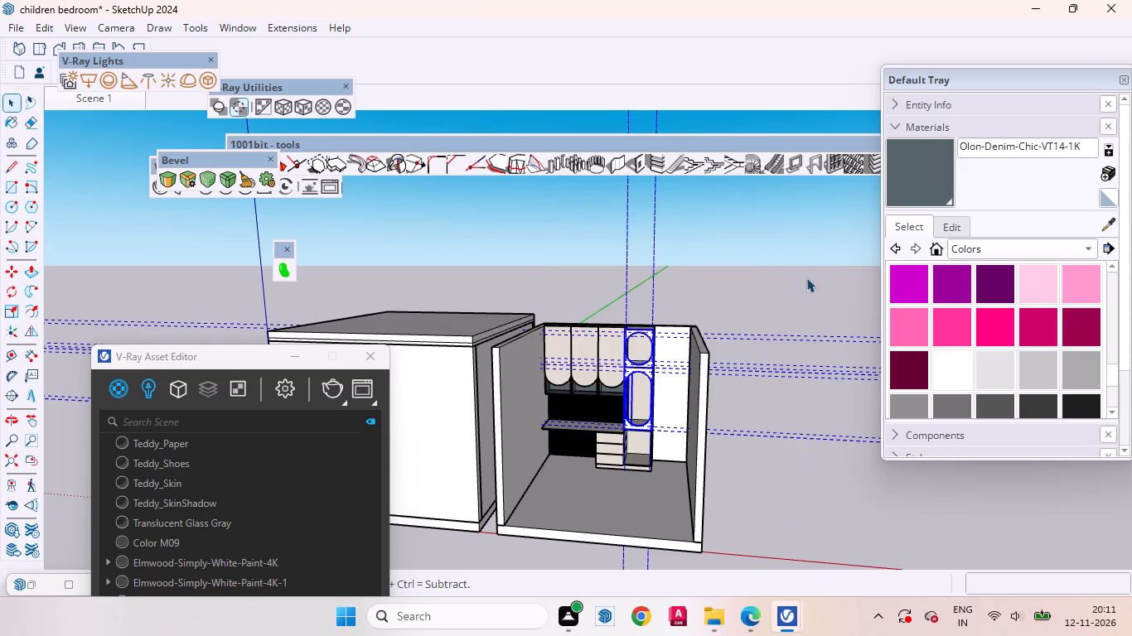
{"action": "scroll", "coordinate": [645, 367], "scroll_direction": "up", "scroll_amount": 6}
{"action": "double_click", "coordinate": [646, 370]}
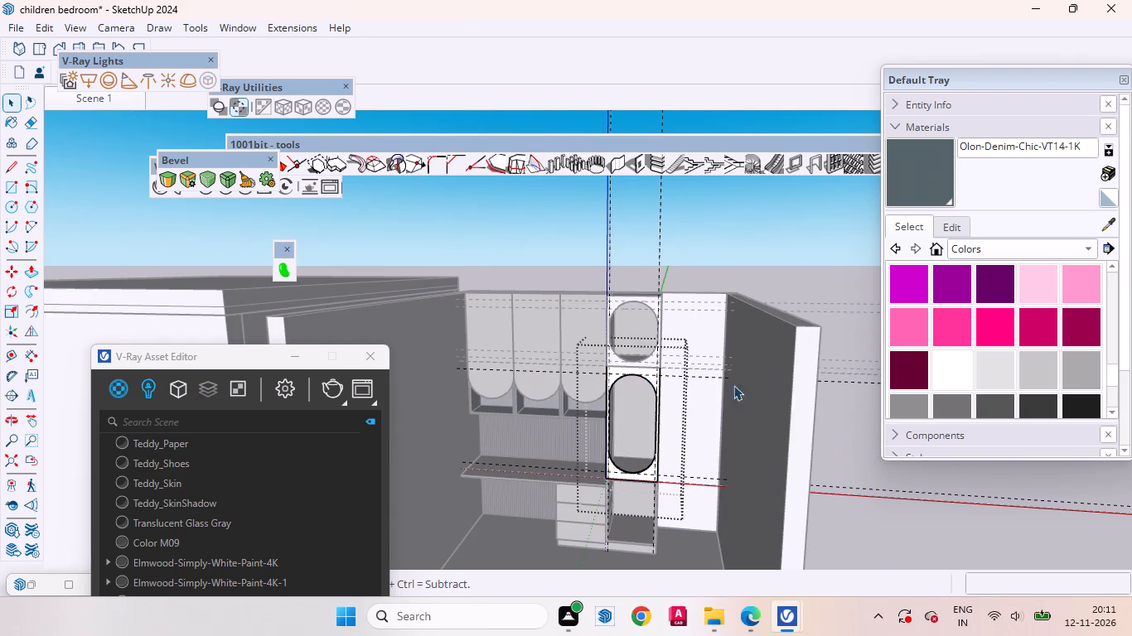
{"action": "left_click_drag", "start_coordinate": [909, 552], "coordinate": [838, 341]}
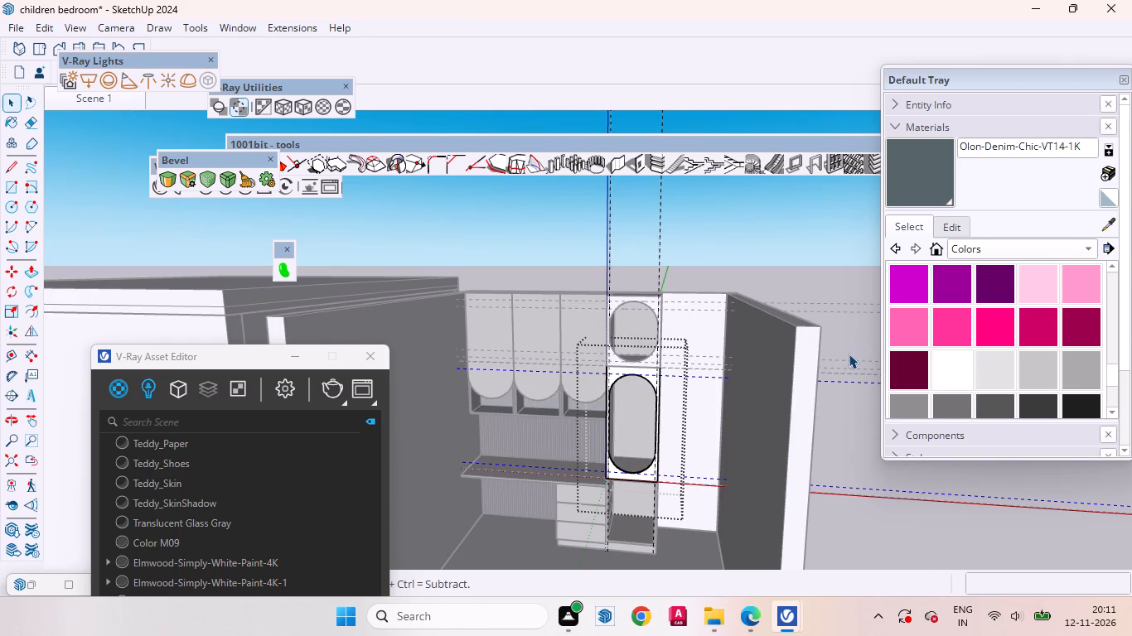
{"action": "key", "text": "Delete"}
{"action": "left_click", "coordinate": [856, 468]}
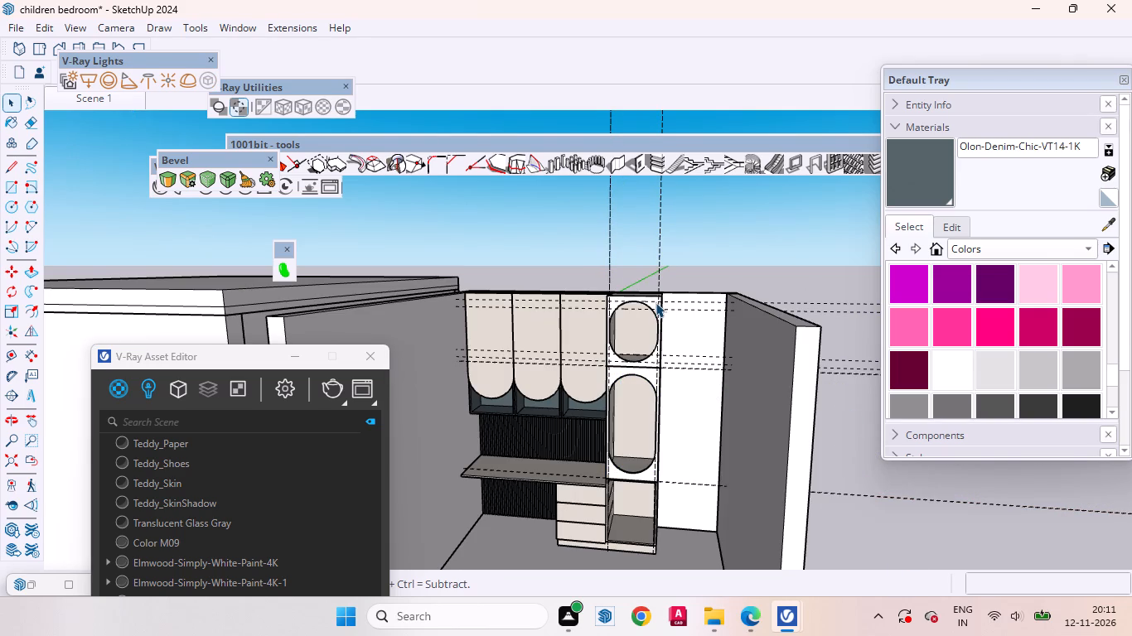
Delete the horizontal and vertical construction guides inside the upper compartment front's group.
{"action": "left_click", "coordinate": [655, 302]}
{"action": "left_click", "coordinate": [655, 302]}
{"action": "scroll", "coordinate": [530, 310], "scroll_direction": "up", "scroll_amount": 1}
{"action": "scroll", "coordinate": [525, 311], "scroll_direction": "down", "scroll_amount": 1}
{"action": "scroll", "coordinate": [524, 312], "scroll_direction": "up", "scroll_amount": 1}
{"action": "scroll", "coordinate": [522, 312], "scroll_direction": "down", "scroll_amount": 2}
{"action": "left_click_drag", "start_coordinate": [873, 425], "coordinate": [805, 237]}
{"action": "key", "text": "Delete"}
{"action": "left_click_drag", "start_coordinate": [727, 199], "coordinate": [398, 87]}
{"action": "key", "text": "Delete"}
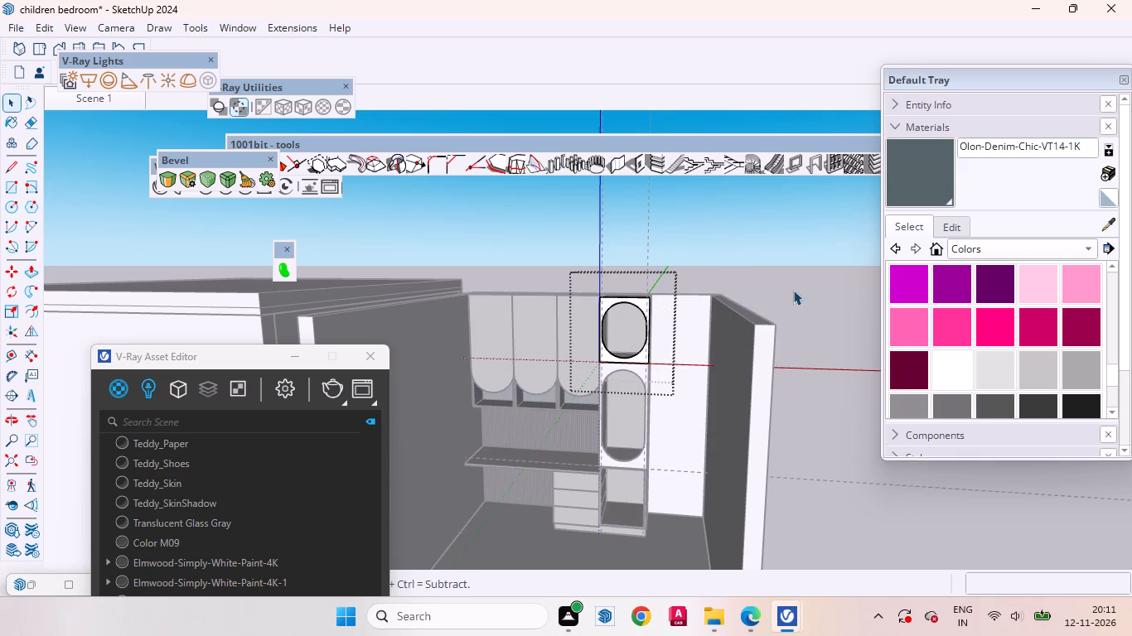
{"action": "left_click", "coordinate": [810, 349]}
Create a new empty group to hold the lower compartment's front.
{"action": "scroll", "coordinate": [600, 469], "scroll_direction": "up", "scroll_amount": 12}
{"action": "scroll", "coordinate": [580, 240], "scroll_direction": "down", "scroll_amount": 5}
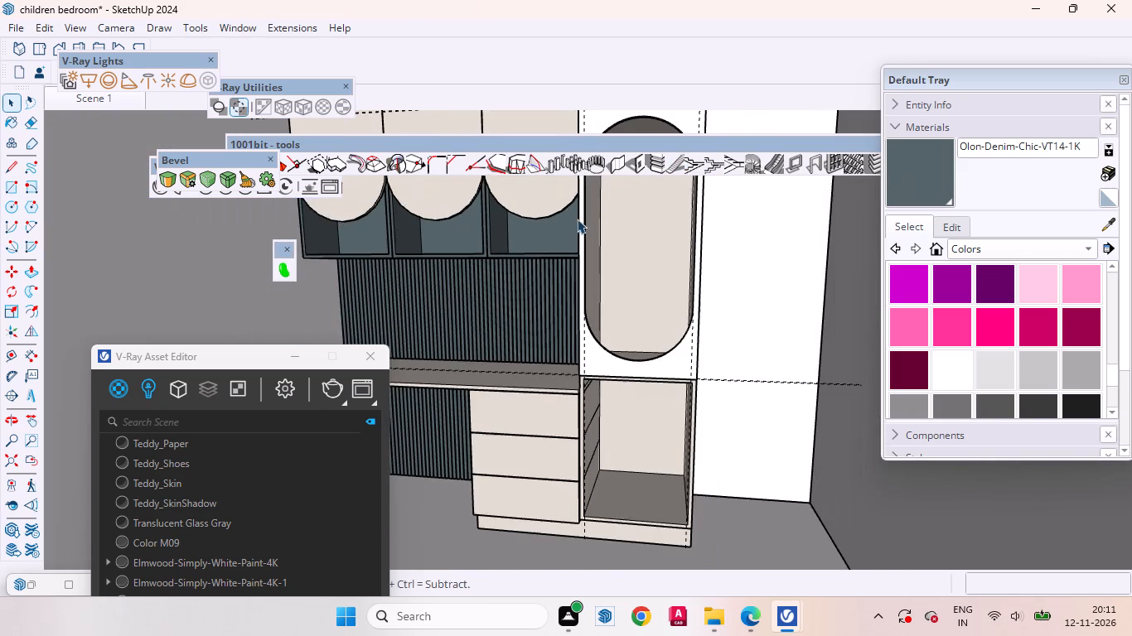
{"action": "scroll", "coordinate": [564, 206], "scroll_direction": "down", "scroll_amount": 8}
{"action": "scroll", "coordinate": [578, 393], "scroll_direction": "down", "scroll_amount": 8}
{"action": "right_click", "coordinate": [711, 395]}
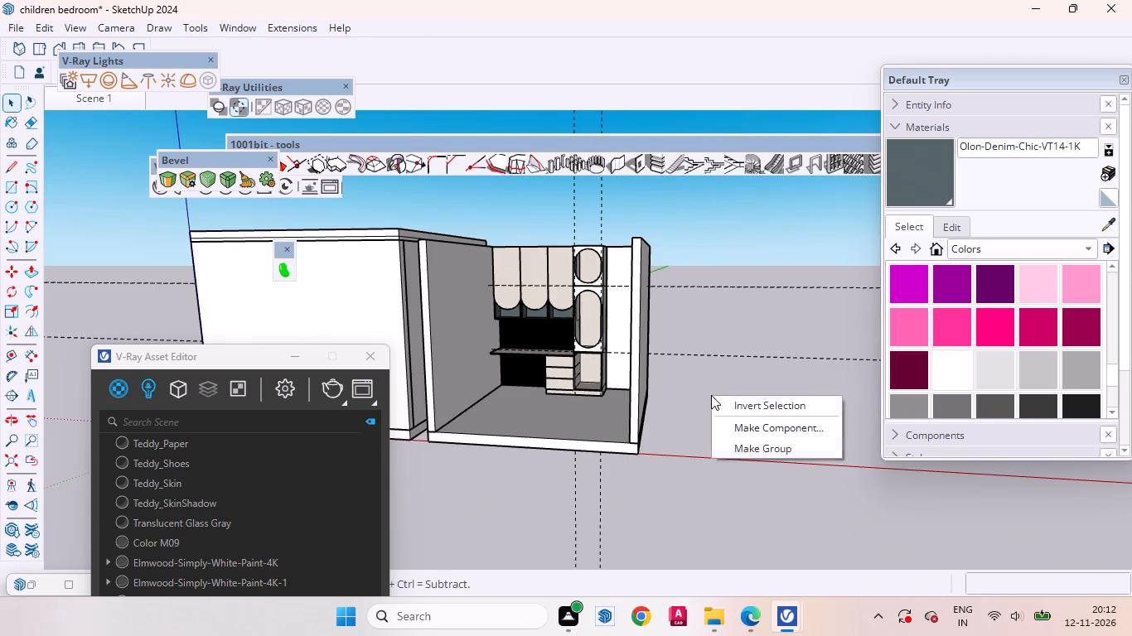
{"action": "left_click", "coordinate": [789, 441]}
Draw a 1' 9" by about 2' 4 3/8" rectangle over the lower compartment, from its upper corner beside the desk to the plinth's opposite top corner.
{"action": "scroll", "coordinate": [472, 358], "scroll_direction": "up", "scroll_amount": 14}
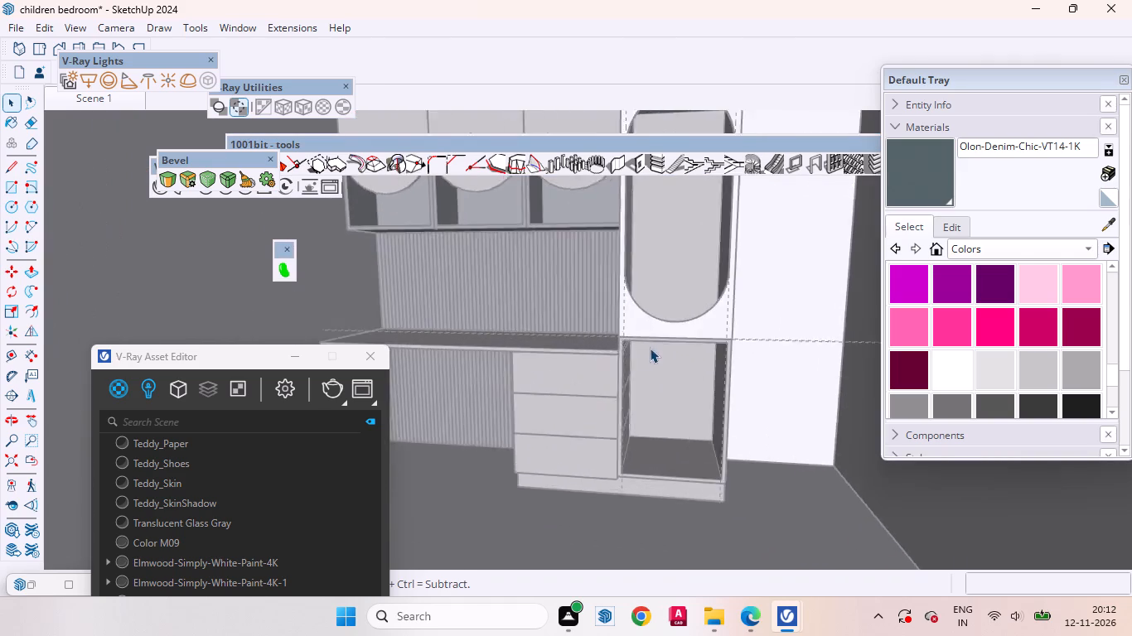
{"action": "scroll", "coordinate": [650, 348], "scroll_direction": "up", "scroll_amount": 11}
{"action": "middle_click_drag", "start_coordinate": [585, 318], "coordinate": [527, 200]}
{"action": "scroll", "coordinate": [555, 248], "scroll_direction": "up", "scroll_amount": 5}
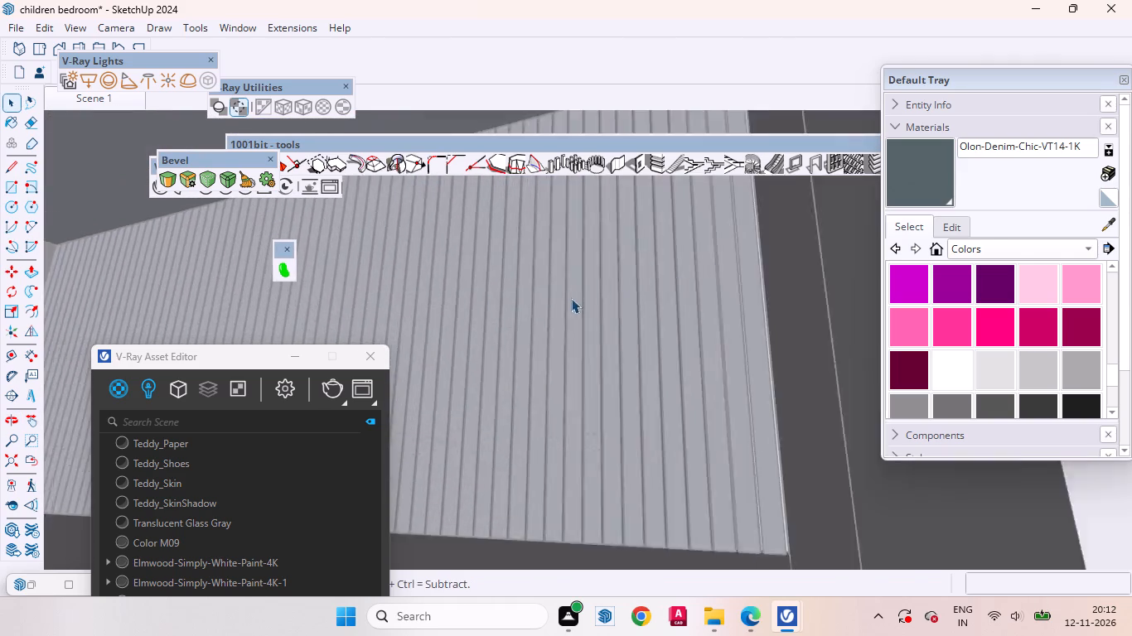
{"action": "scroll", "coordinate": [571, 298], "scroll_direction": "up", "scroll_amount": 2}
{"action": "scroll", "coordinate": [504, 234], "scroll_direction": "down", "scroll_amount": 14}
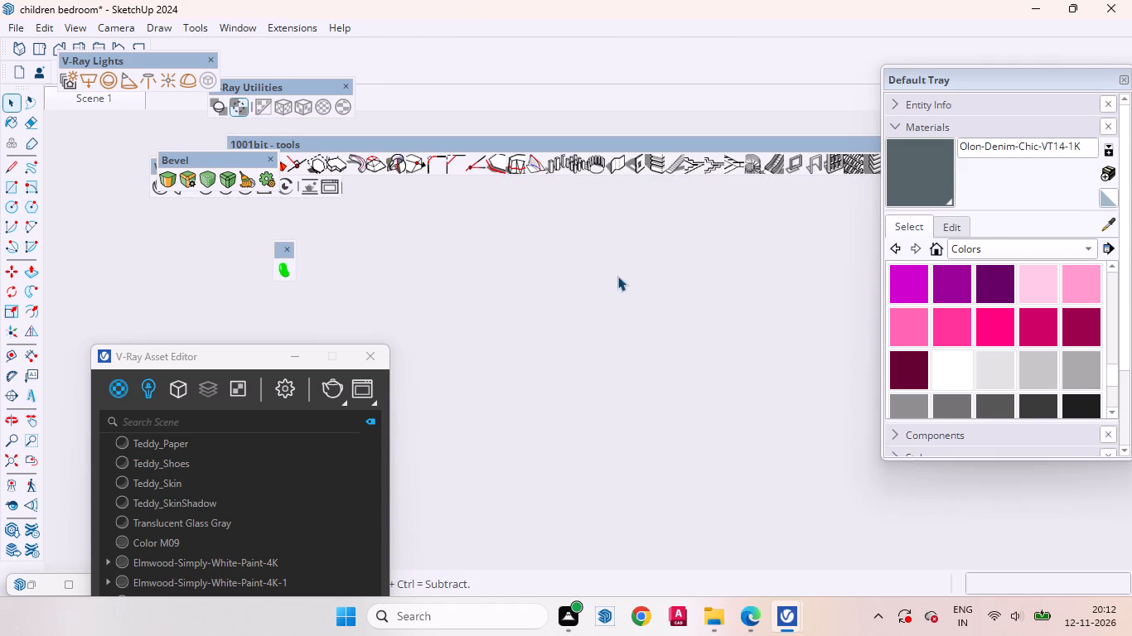
{"action": "left_click", "coordinate": [31, 457]}
{"action": "middle_click_drag", "start_coordinate": [621, 330], "coordinate": [626, 373]}
{"action": "scroll", "coordinate": [606, 307], "scroll_direction": "up", "scroll_amount": 16}
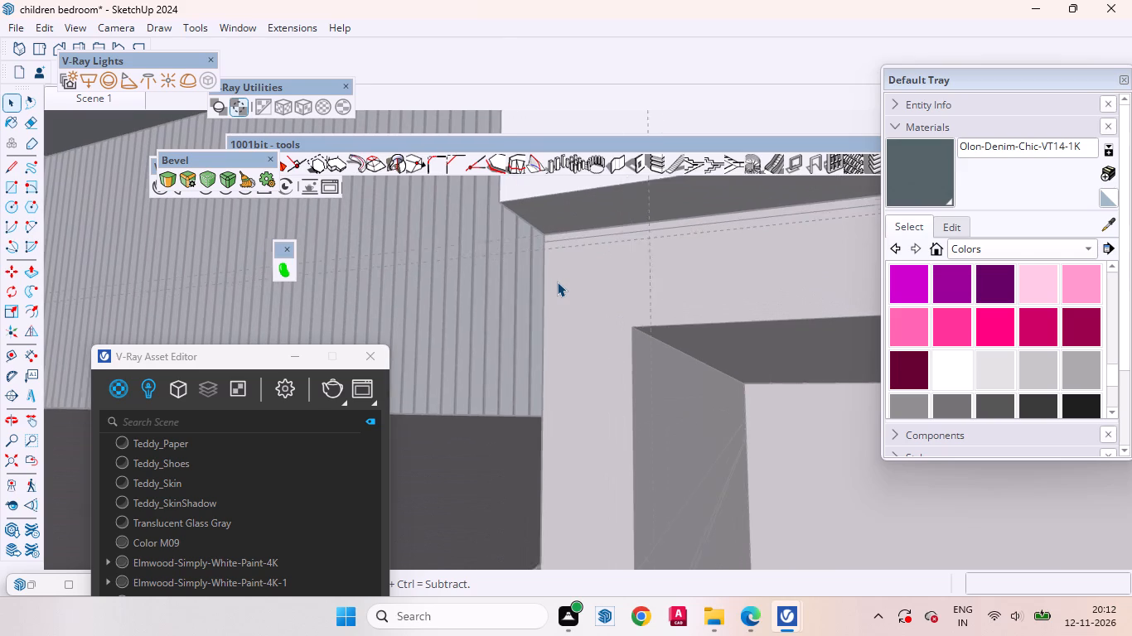
{"action": "key", "text": "r"}
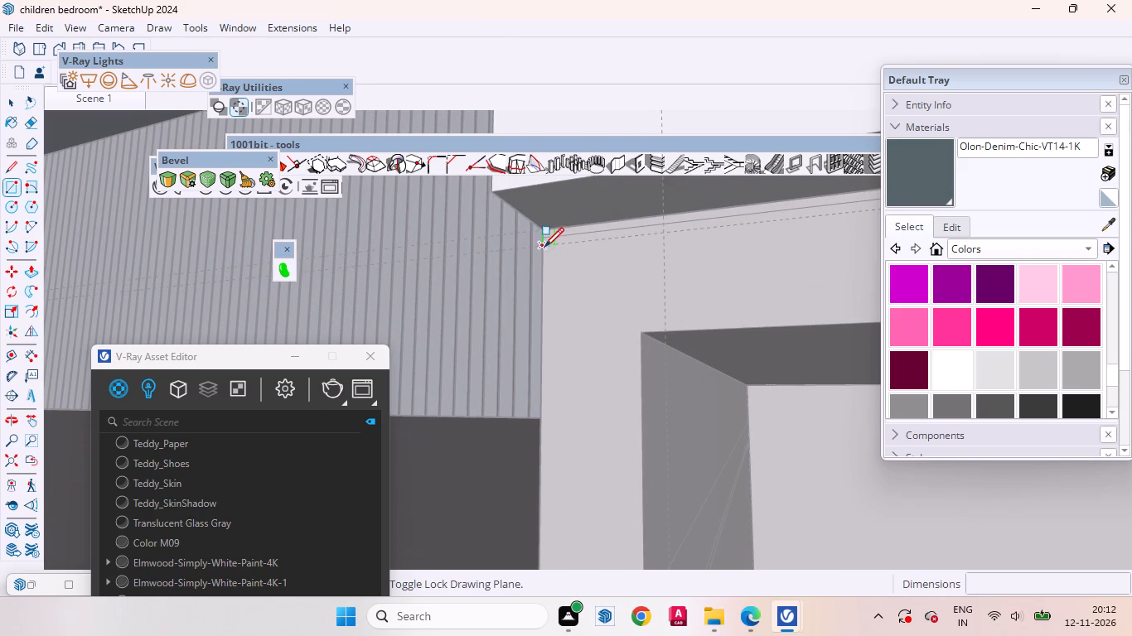
{"action": "left_click", "coordinate": [547, 249]}
{"action": "scroll", "coordinate": [593, 334], "scroll_direction": "down", "scroll_amount": 7}
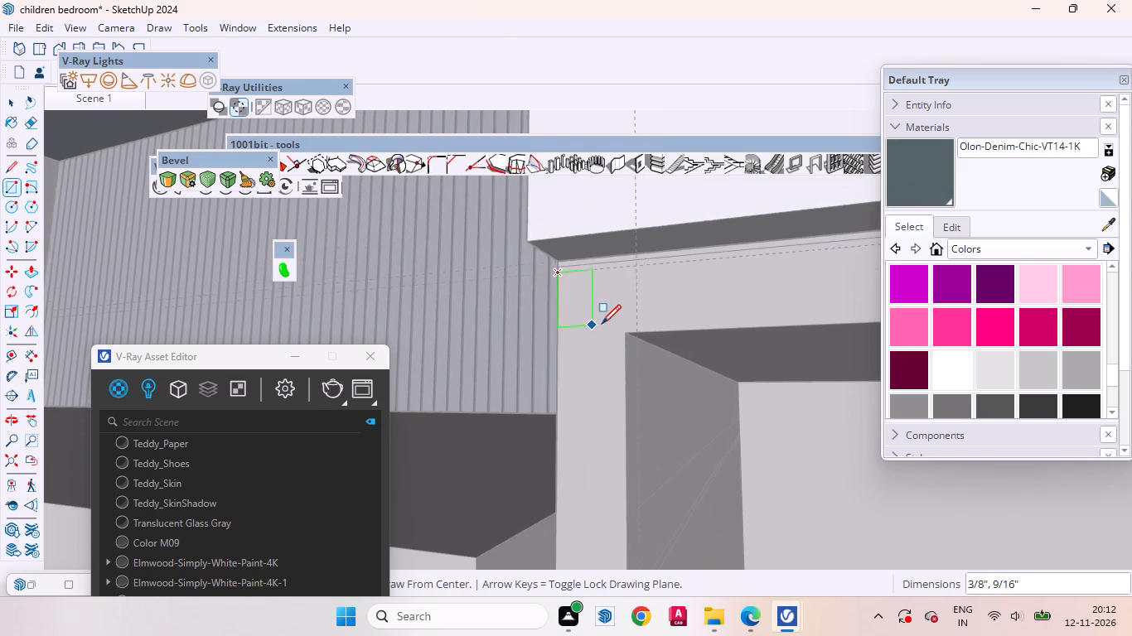
{"action": "scroll", "coordinate": [602, 324], "scroll_direction": "down", "scroll_amount": 20}
{"action": "scroll", "coordinate": [602, 324], "scroll_direction": "down", "scroll_amount": 9}
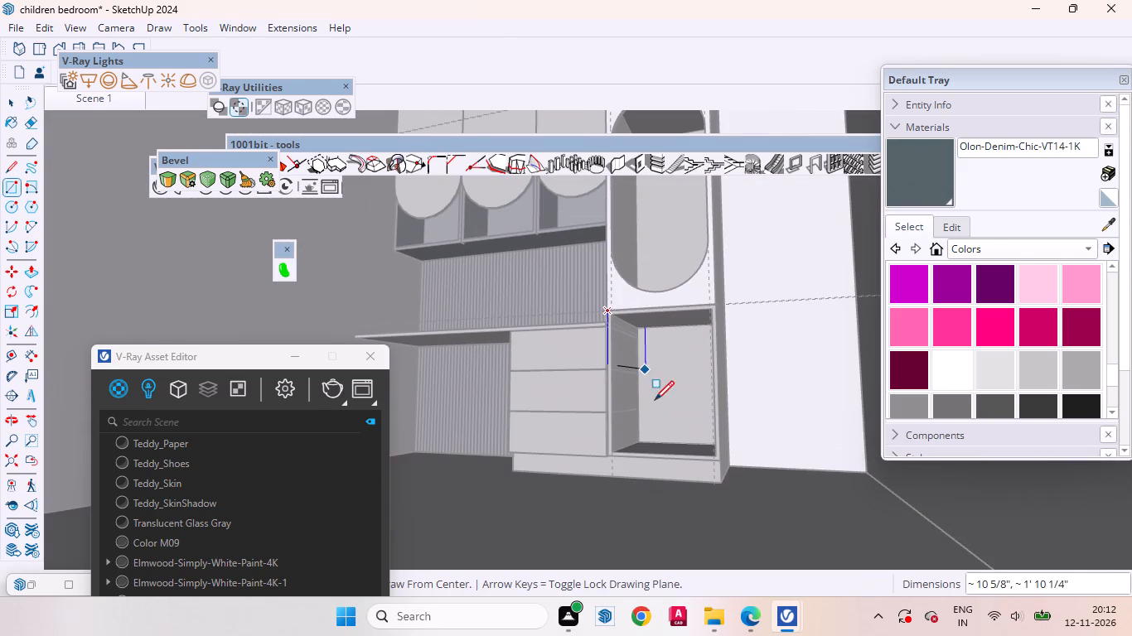
{"action": "scroll", "coordinate": [726, 450], "scroll_direction": "up", "scroll_amount": 11}
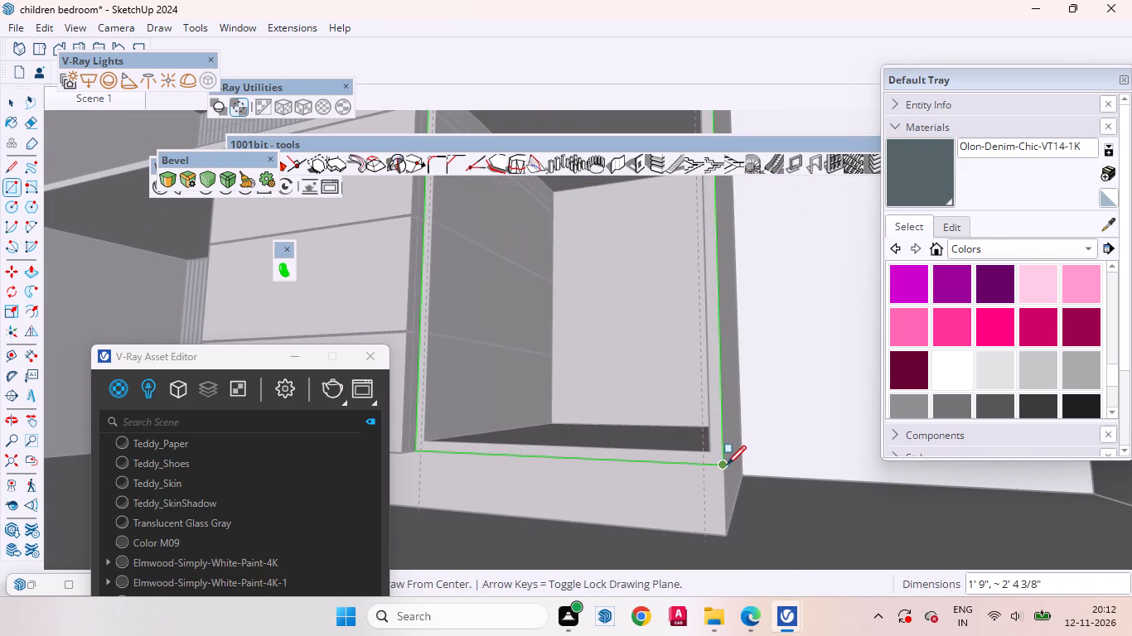
{"action": "left_click", "coordinate": [724, 465]}
Extrude the lower compartment's front rectangle outward by 18 mm.
{"action": "key", "text": "p"}
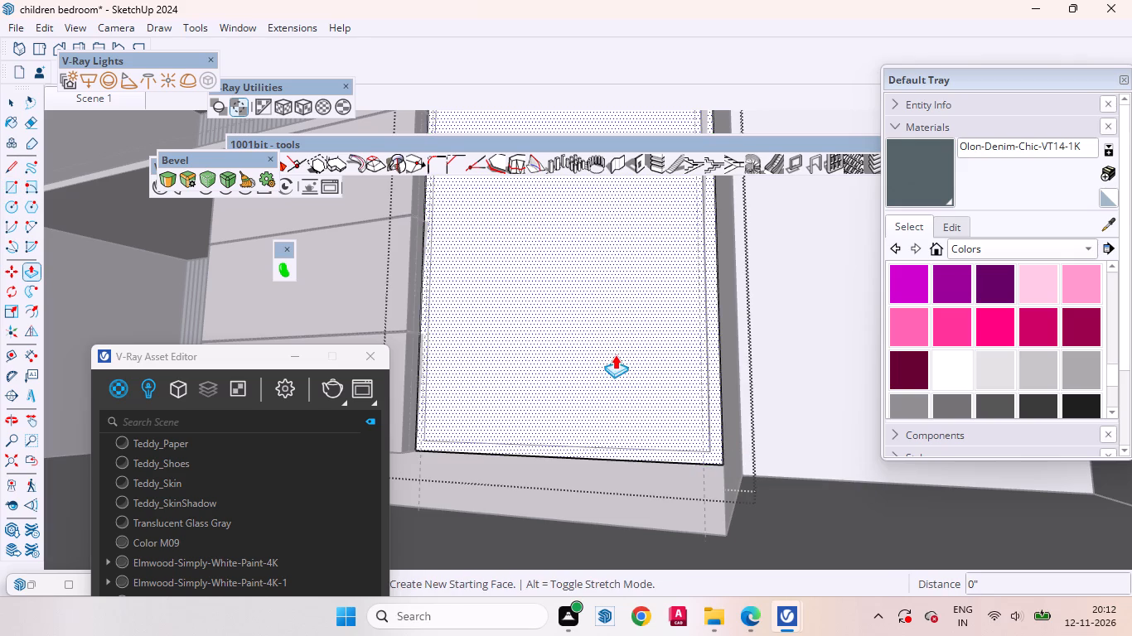
{"action": "left_click", "coordinate": [615, 353]}
{"action": "type", "text": "18mm"}
{"action": "key", "text": "Return"}
{"action": "key", "text": "space"}
Place horizontal construction guides 3" inside the upper and lower edges of the lower compartment's front.
{"action": "middle_click_drag", "start_coordinate": [600, 398], "coordinate": [632, 473]}
{"action": "scroll", "coordinate": [648, 480], "scroll_direction": "down", "scroll_amount": 9}
{"action": "scroll", "coordinate": [599, 258], "scroll_direction": "up", "scroll_amount": 4}
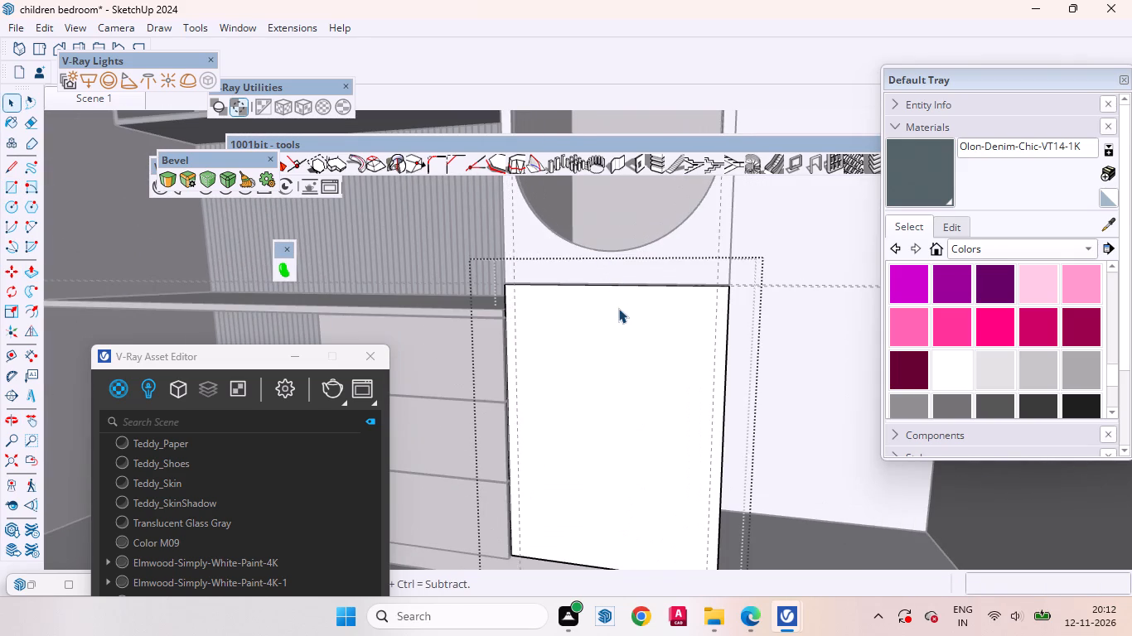
{"action": "key", "text": "t"}
{"action": "scroll", "coordinate": [615, 300], "scroll_direction": "up", "scroll_amount": 3}
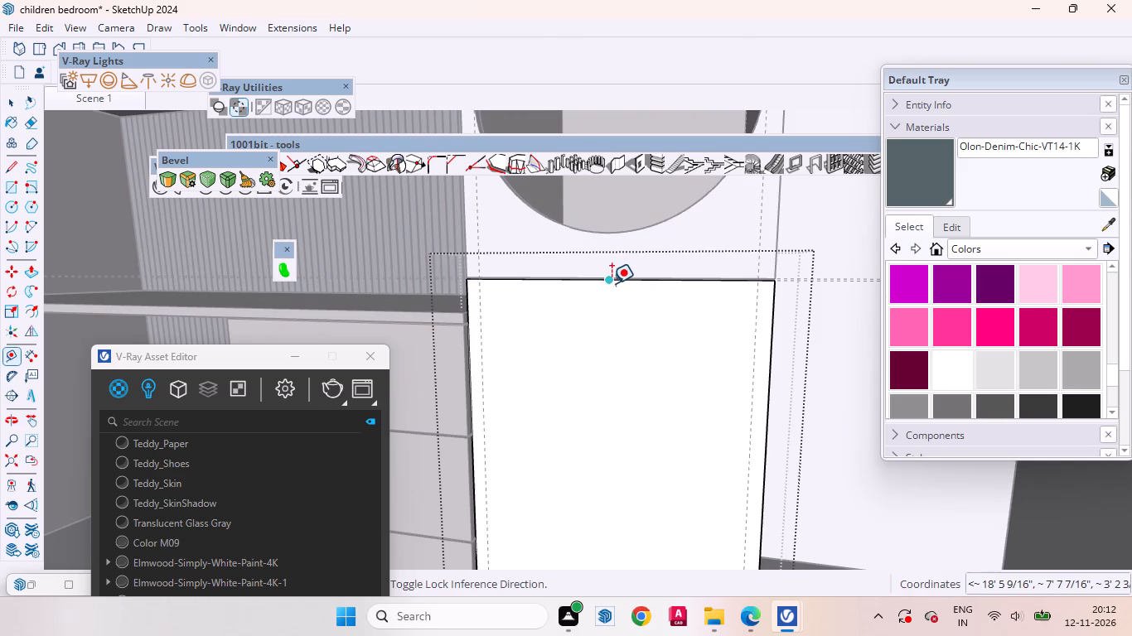
{"action": "left_click", "coordinate": [612, 283]}
{"action": "key", "text": "3"}
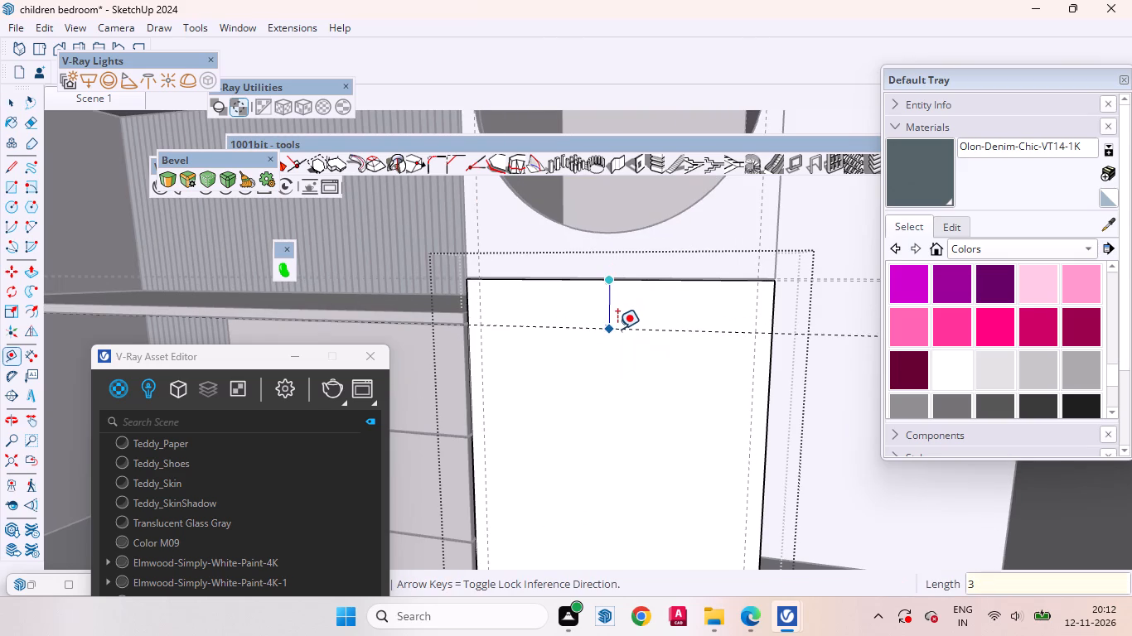
{"action": "key", "text": "Return"}
{"action": "scroll", "coordinate": [636, 324], "scroll_direction": "down", "scroll_amount": 8}
{"action": "scroll", "coordinate": [645, 535], "scroll_direction": "up", "scroll_amount": 2}
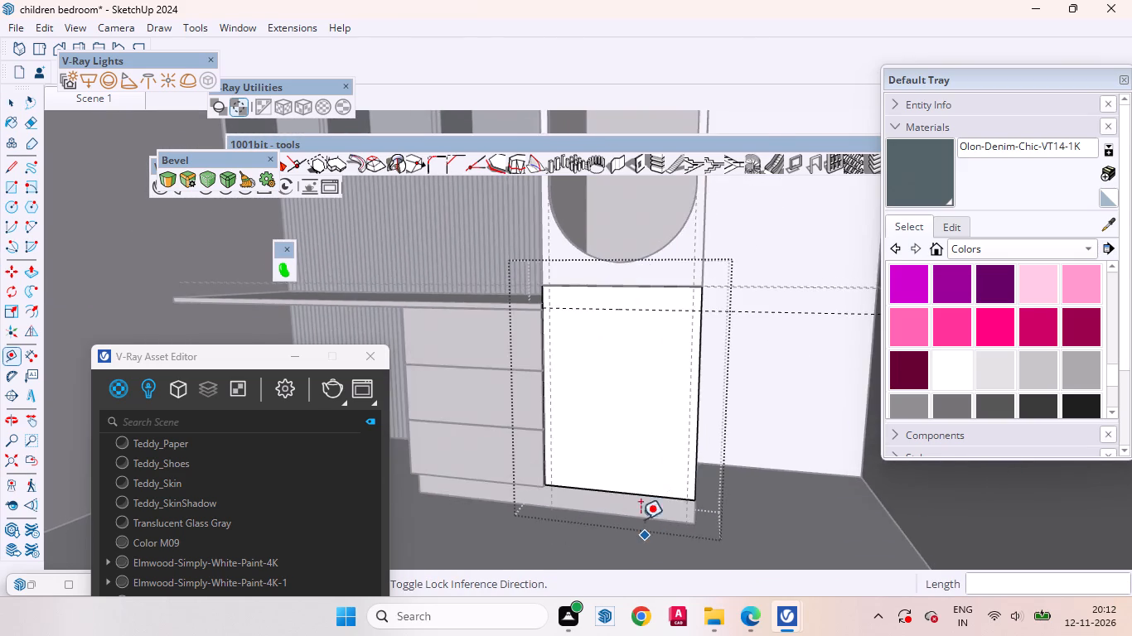
{"action": "scroll", "coordinate": [641, 519], "scroll_direction": "up", "scroll_amount": 4}
{"action": "left_click", "coordinate": [592, 475]}
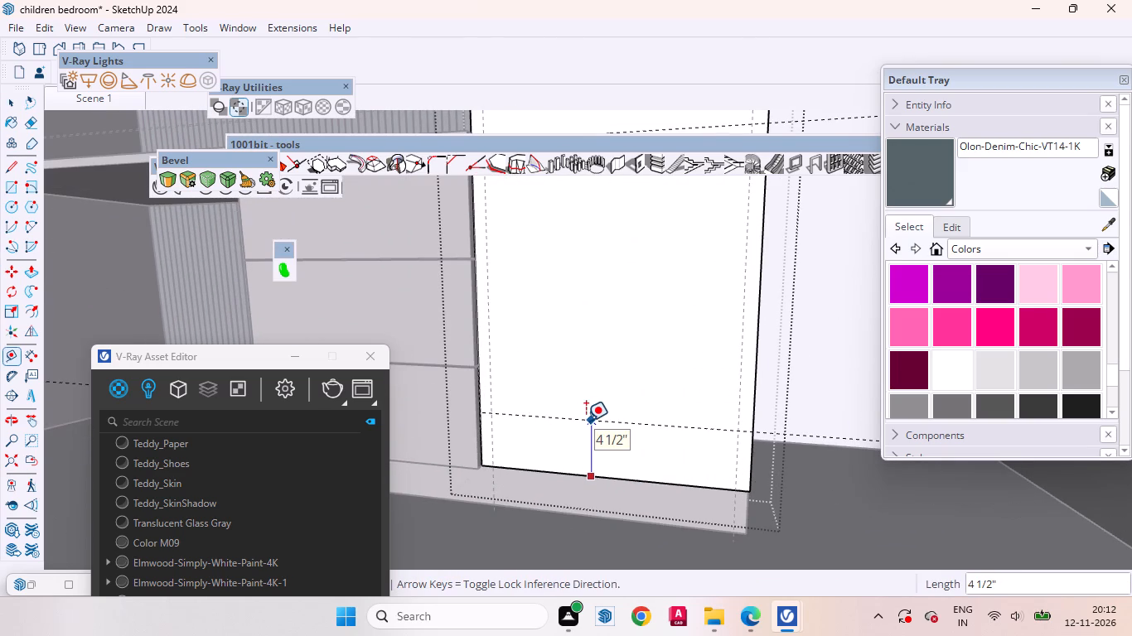
{"action": "key", "text": "3"}
{"action": "key", "text": "Return"}
{"action": "key", "text": "space"}
Draw a 1' 7" by about 1' 10 3/8" inner rectangle between the guide intersections on the lower front.
{"action": "left_click", "coordinate": [646, 354]}
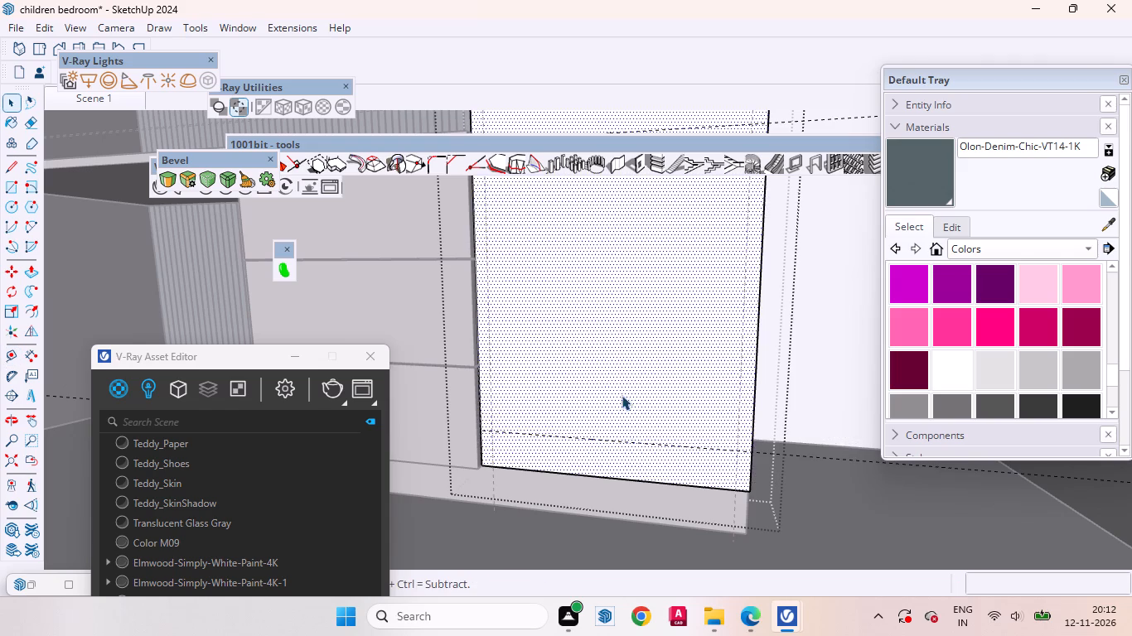
{"action": "scroll", "coordinate": [659, 513], "scroll_direction": "down", "scroll_amount": 4}
{"action": "key", "text": "r"}
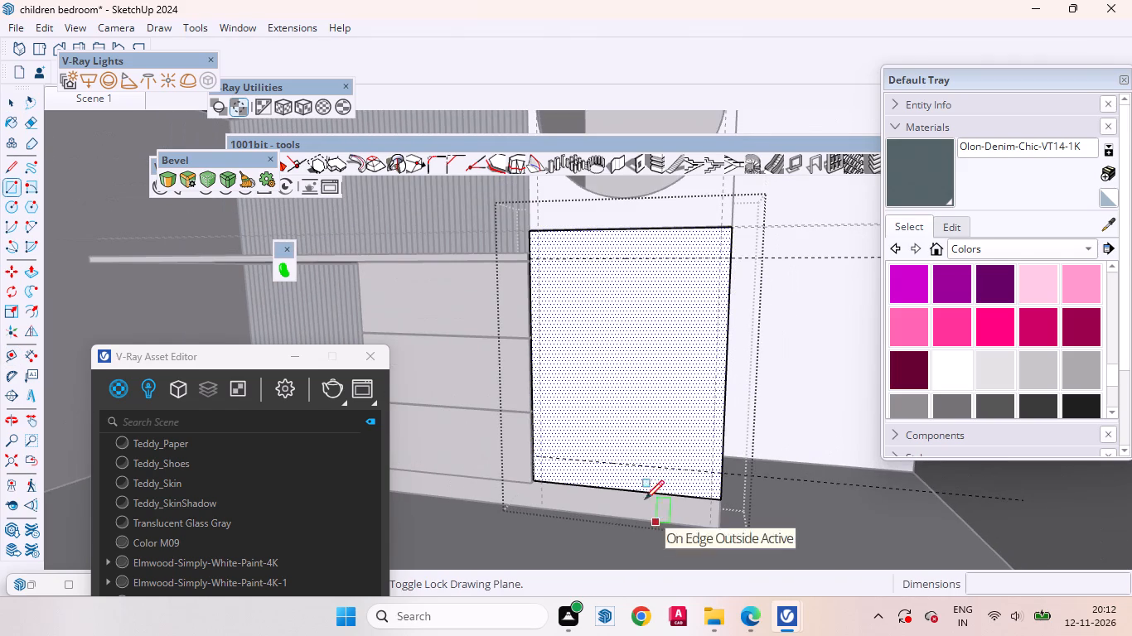
{"action": "left_click", "coordinate": [541, 260]}
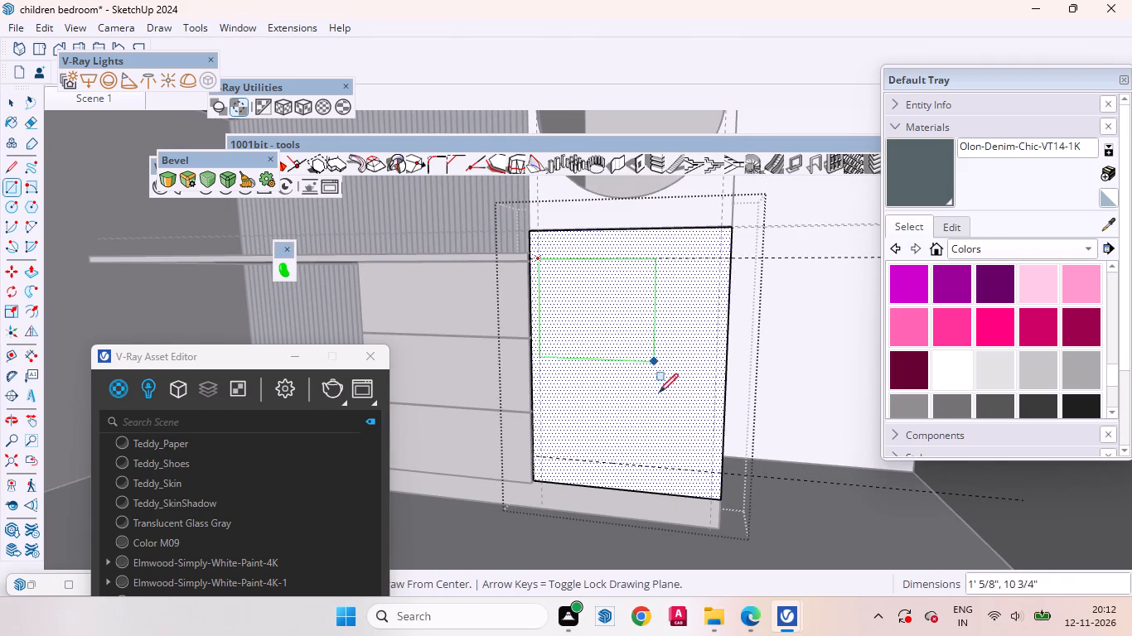
{"action": "left_click", "coordinate": [709, 474]}
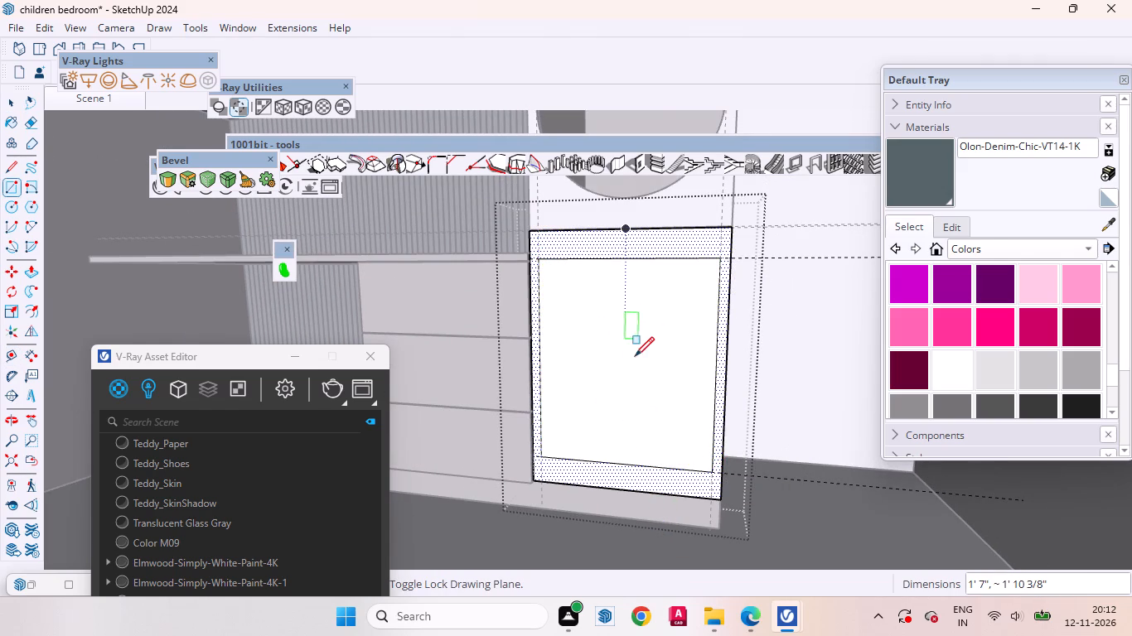
{"action": "key", "text": "space"}
Round the inner rectangle's two upper corners with tangent arcs about 1' 1 7/16" long from the top edge's midpoint to the sides.
{"action": "middle_click_drag", "start_coordinate": [605, 377], "coordinate": [655, 373]}
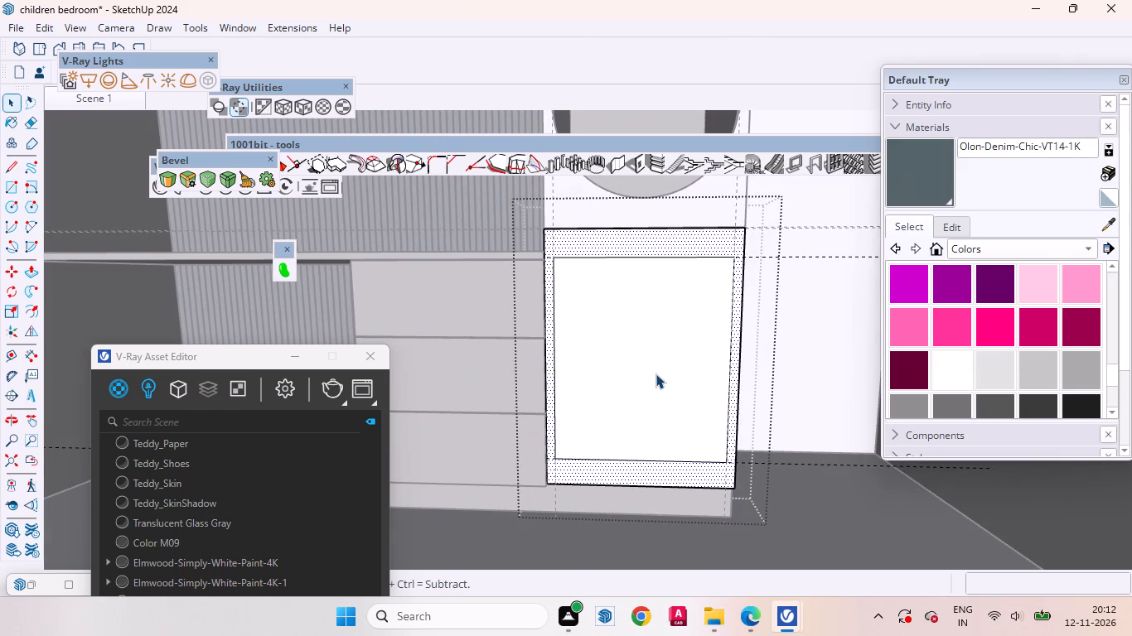
{"action": "key", "text": "a"}
{"action": "left_click", "coordinate": [643, 259]}
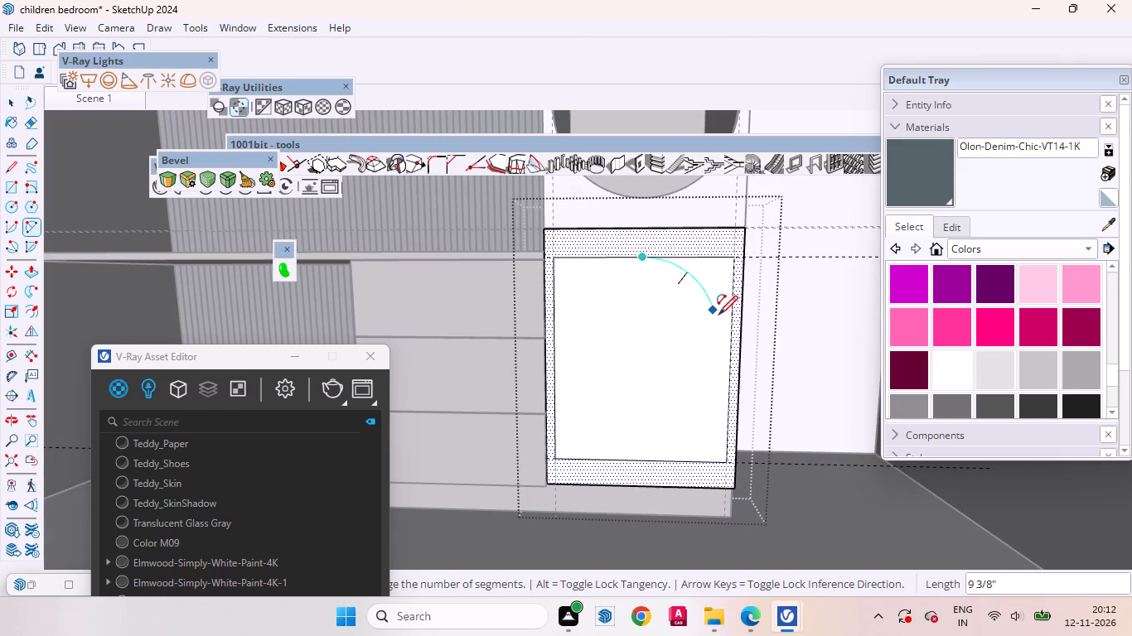
{"action": "double_click", "coordinate": [730, 344]}
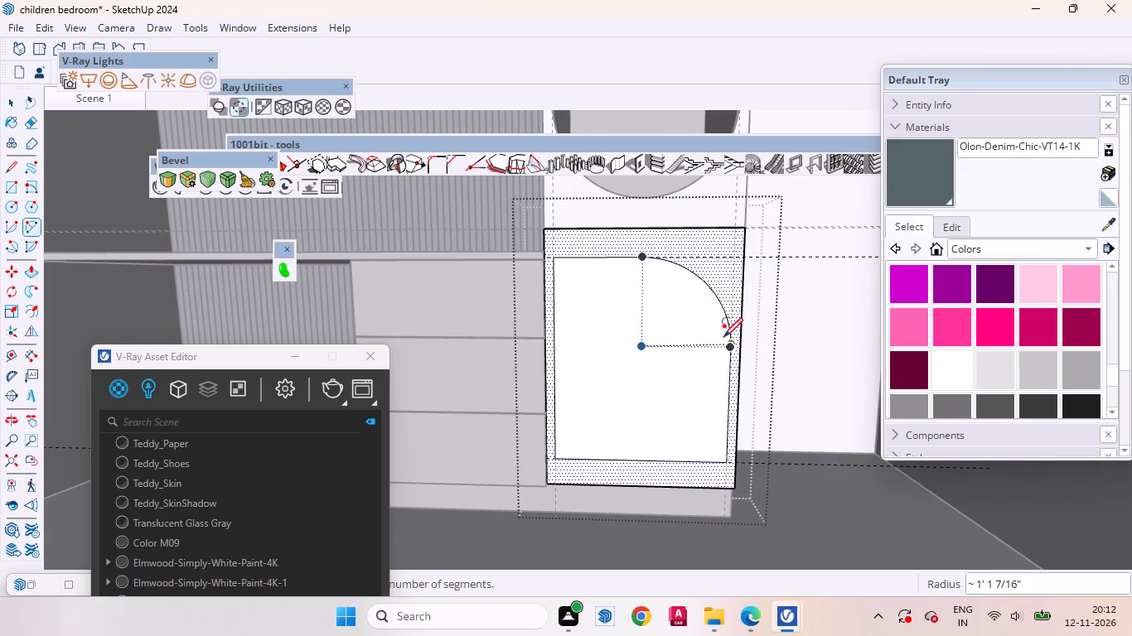
{"action": "left_click", "coordinate": [641, 259]}
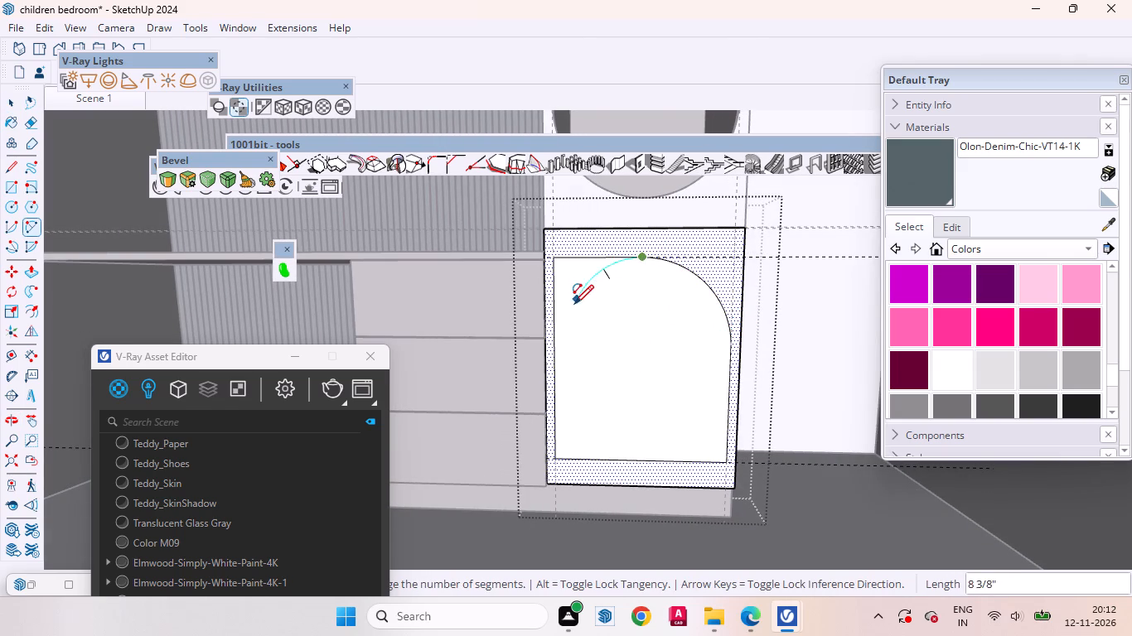
{"action": "double_click", "coordinate": [554, 346]}
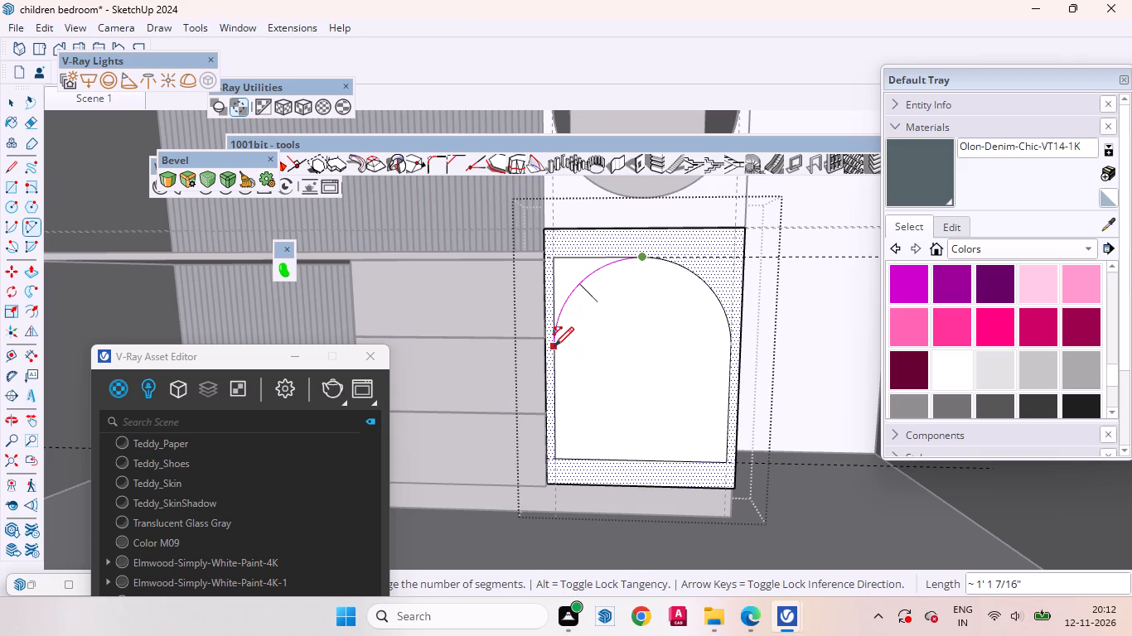
Round the inner rectangle's two lower corners with tangent arcs about 1' 1 7/16" long from the bottom edge's midpoint to the sides.
{"action": "scroll", "coordinate": [602, 281], "scroll_direction": "down", "scroll_amount": 4}
{"action": "left_click", "coordinate": [631, 406]}
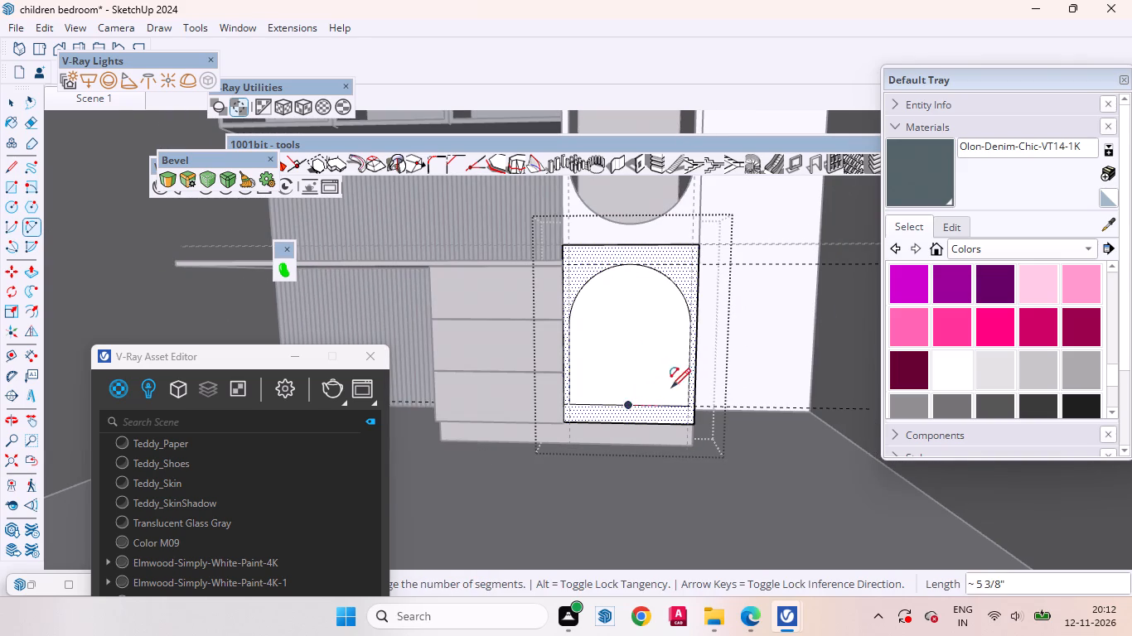
{"action": "double_click", "coordinate": [688, 351]}
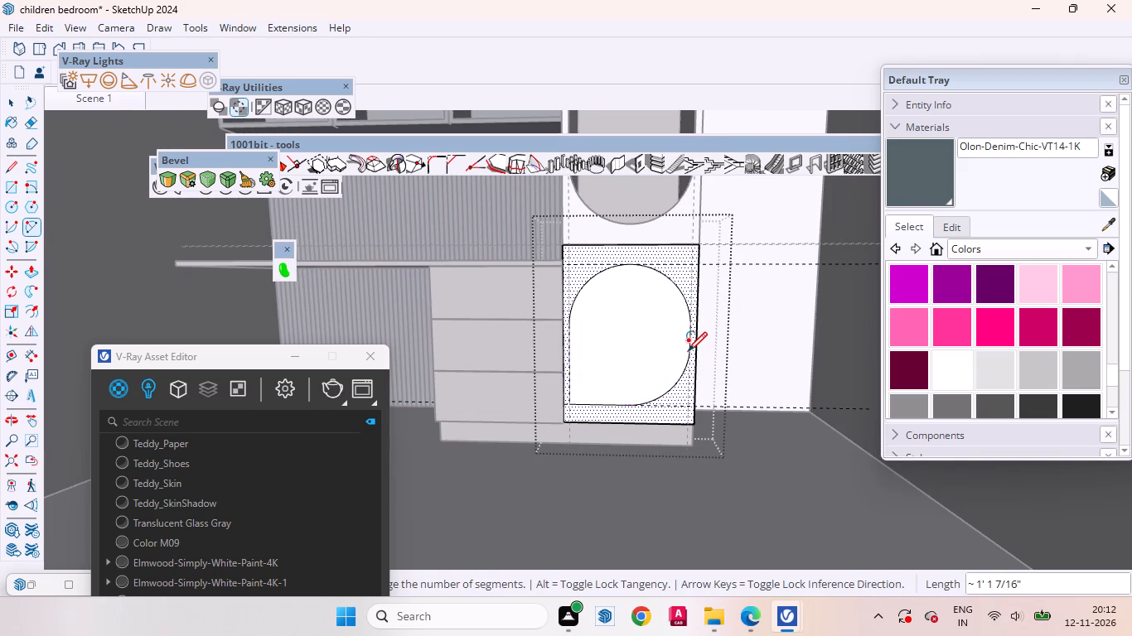
{"action": "left_click", "coordinate": [626, 403]}
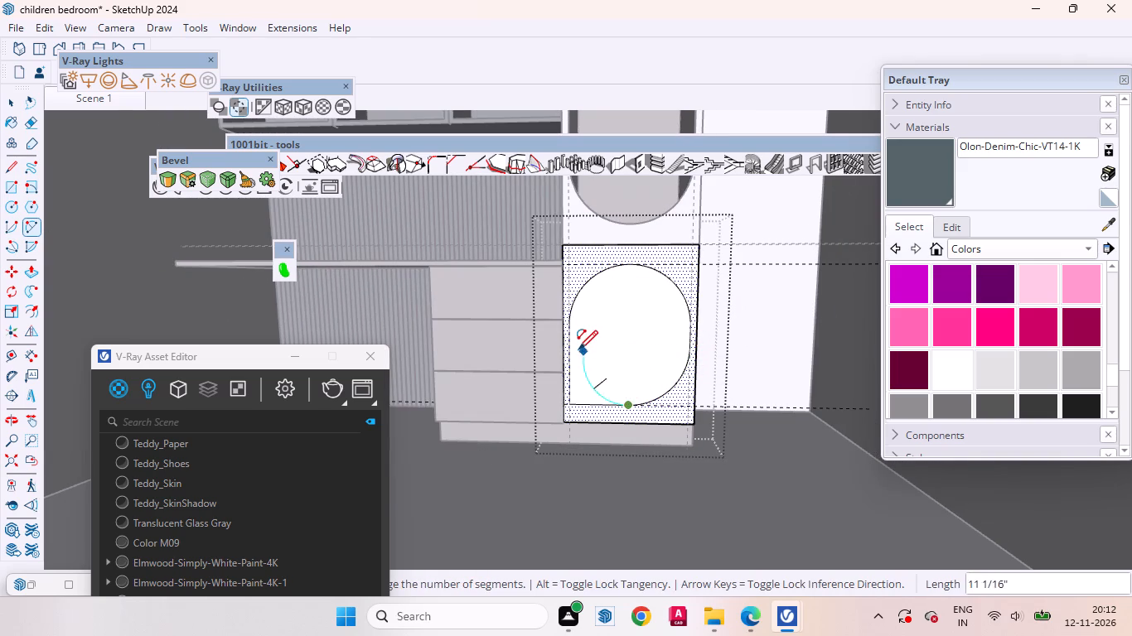
{"action": "double_click", "coordinate": [572, 348]}
{"action": "key", "text": "space"}
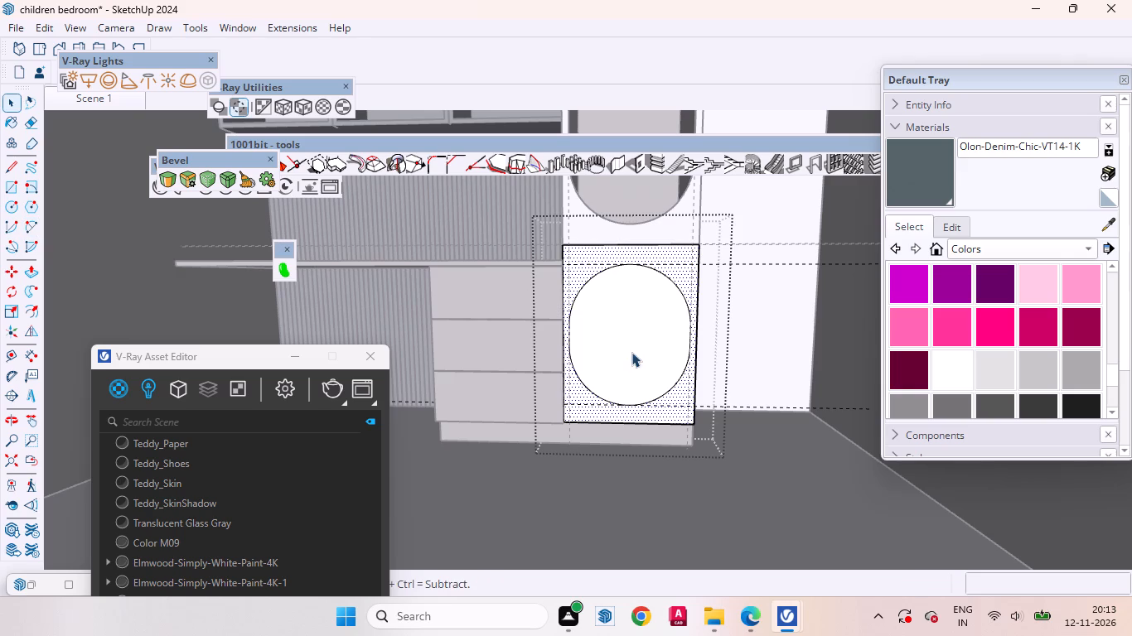
Push the rounded inner face 18 mm through the lower front to cut its opening.
{"action": "left_click", "coordinate": [635, 338]}
{"action": "key", "text": "p"}
{"action": "left_click", "coordinate": [636, 338]}
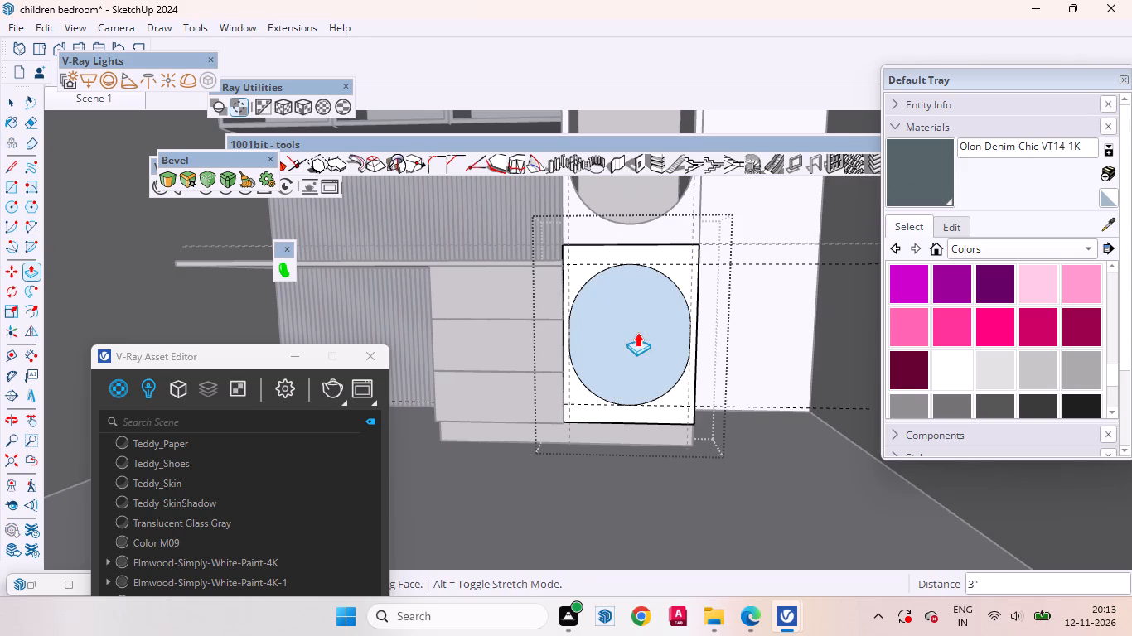
{"action": "type", "text": "18m"}
{"action": "key", "text": "m"}
{"action": "key", "text": "Return"}
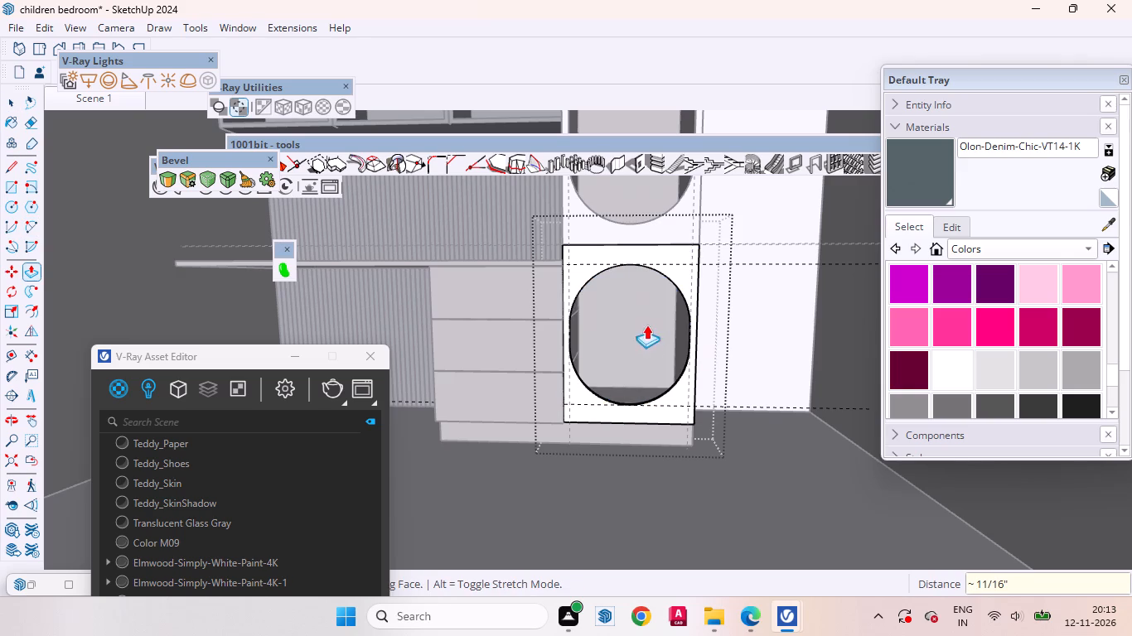
{"action": "key", "text": "space"}
Delete the horizontal construction guides inside the lower compartment front's group.
{"action": "scroll", "coordinate": [572, 389], "scroll_direction": "down", "scroll_amount": 16}
{"action": "left_click", "coordinate": [707, 425]}
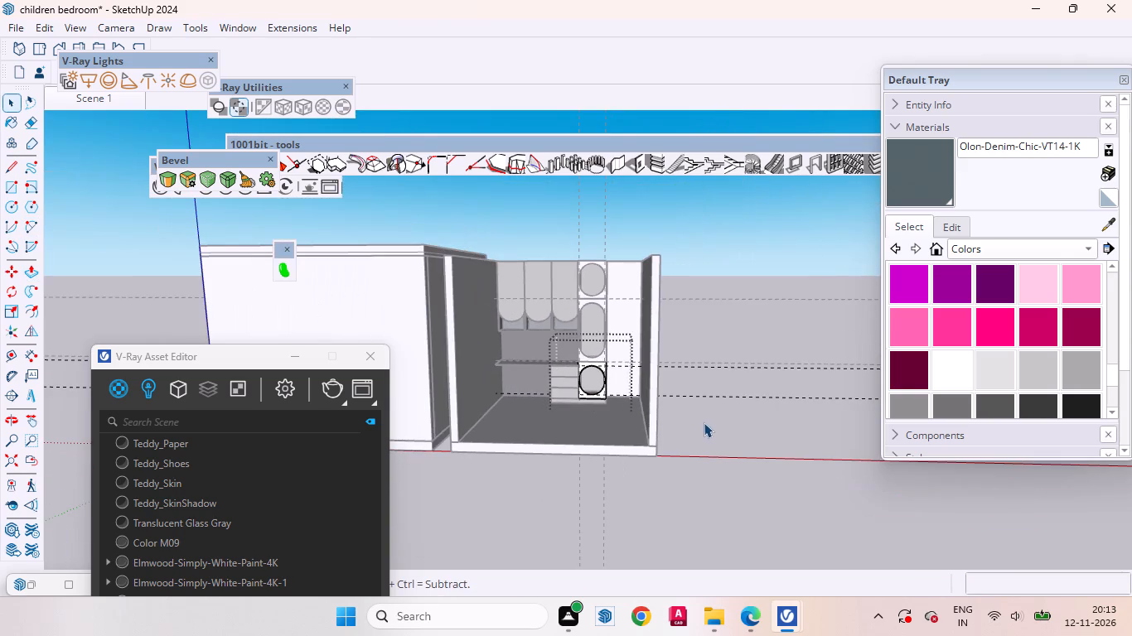
{"action": "scroll", "coordinate": [588, 279], "scroll_direction": "up", "scroll_amount": 6}
{"action": "middle_click_drag", "start_coordinate": [608, 430], "coordinate": [644, 304]}
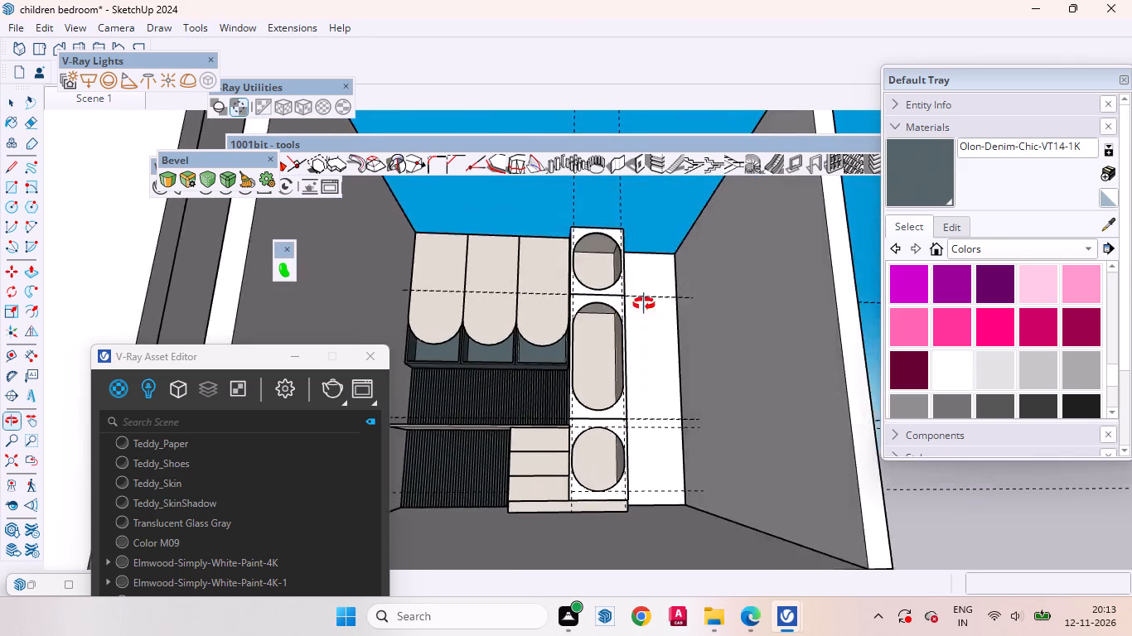
{"action": "middle_click_drag", "start_coordinate": [644, 304], "coordinate": [626, 509]}
{"action": "scroll", "coordinate": [551, 458], "scroll_direction": "down", "scroll_amount": 12}
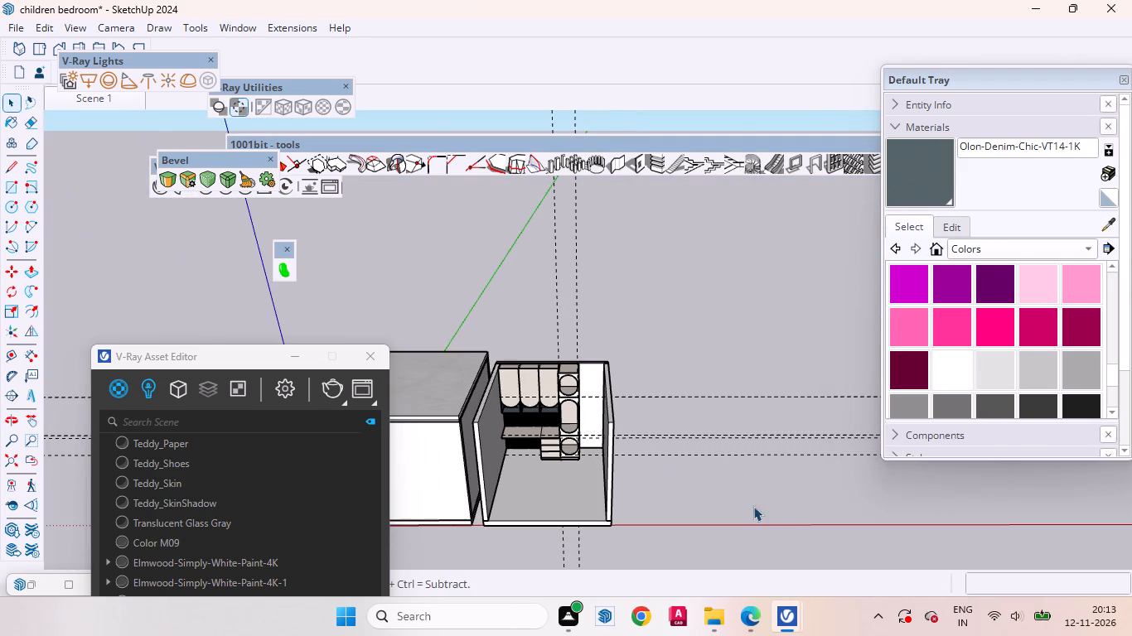
{"action": "left_click_drag", "start_coordinate": [783, 504], "coordinate": [681, 213]}
{"action": "scroll", "coordinate": [586, 446], "scroll_direction": "up", "scroll_amount": 13}
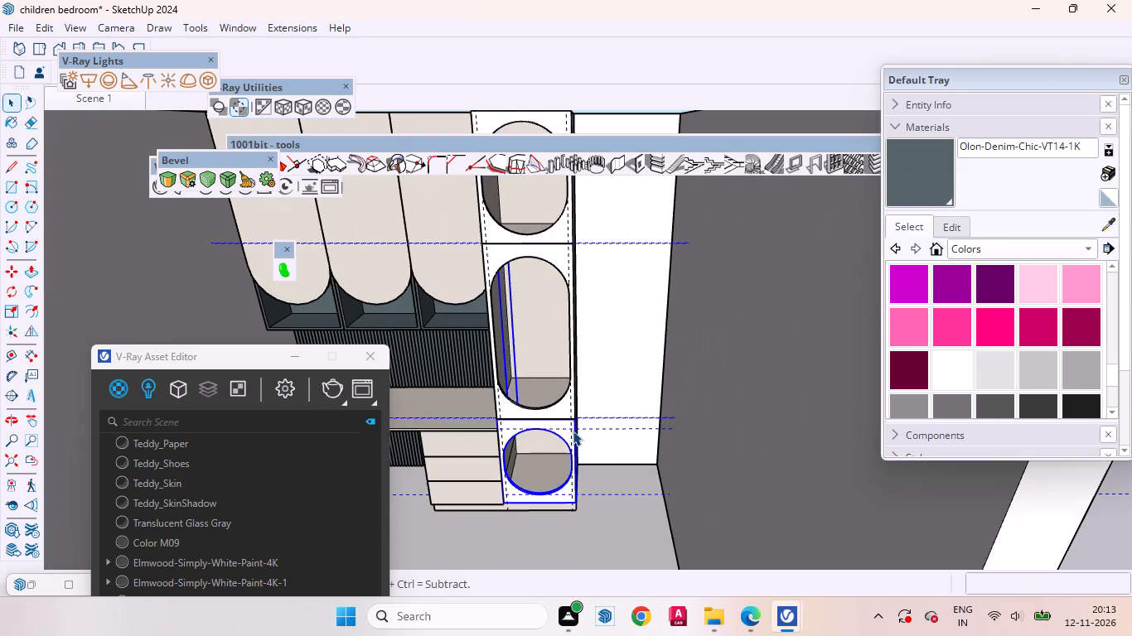
{"action": "double_click", "coordinate": [564, 424]}
{"action": "scroll", "coordinate": [497, 366], "scroll_direction": "down", "scroll_amount": 4}
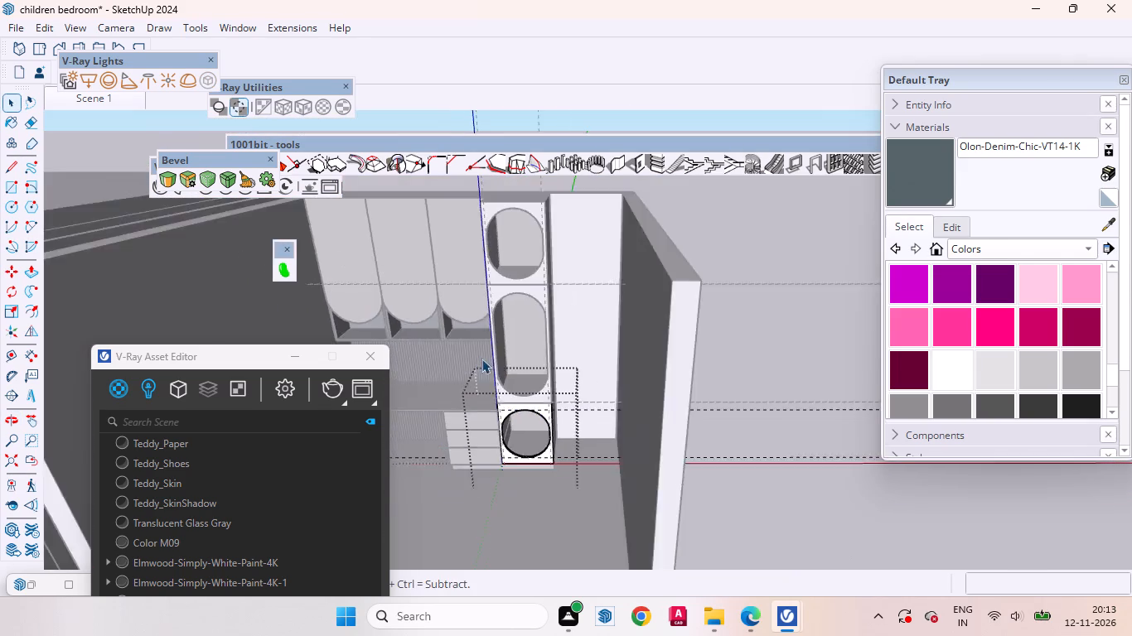
{"action": "scroll", "coordinate": [481, 359], "scroll_direction": "down", "scroll_amount": 4}
{"action": "left_click_drag", "start_coordinate": [815, 485], "coordinate": [673, 166]}
{"action": "key", "text": "Delete"}
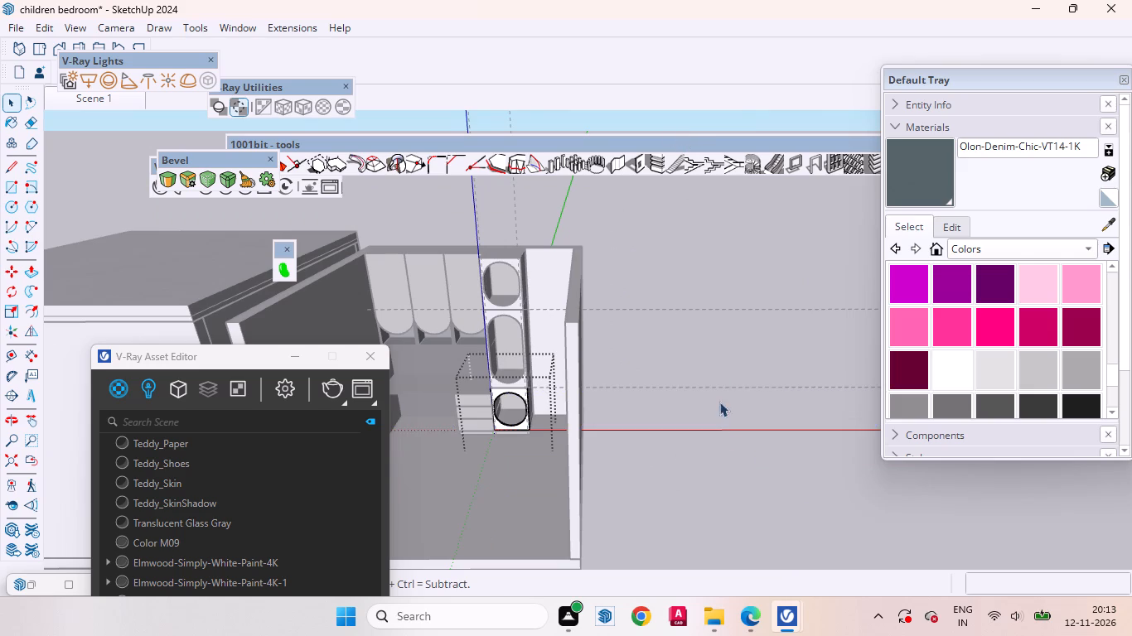
{"action": "left_click", "coordinate": [730, 447]}
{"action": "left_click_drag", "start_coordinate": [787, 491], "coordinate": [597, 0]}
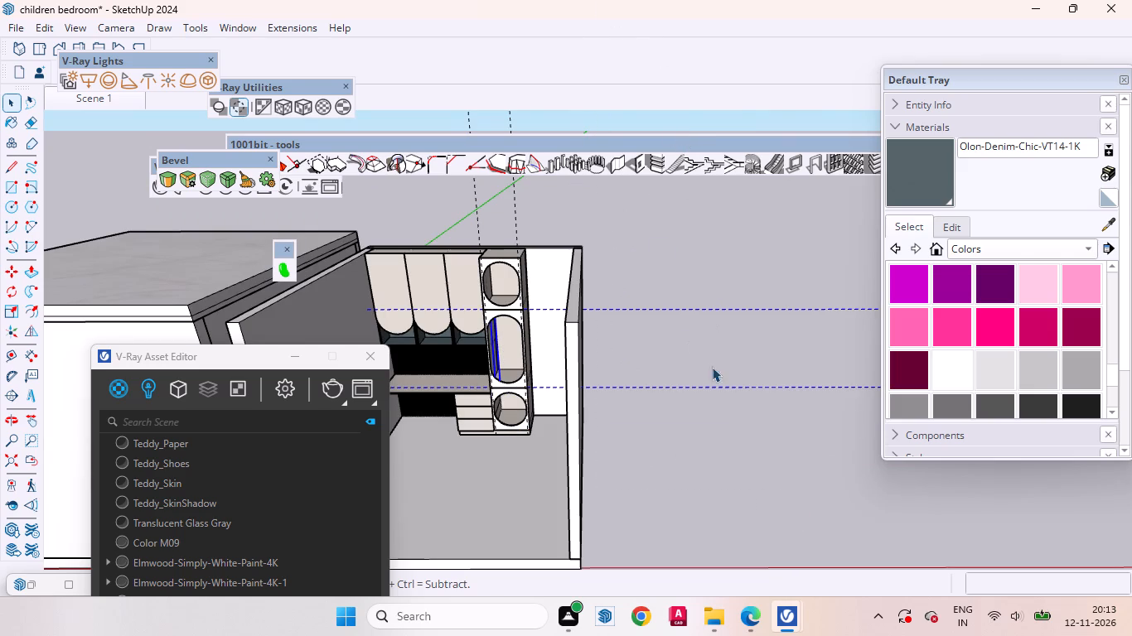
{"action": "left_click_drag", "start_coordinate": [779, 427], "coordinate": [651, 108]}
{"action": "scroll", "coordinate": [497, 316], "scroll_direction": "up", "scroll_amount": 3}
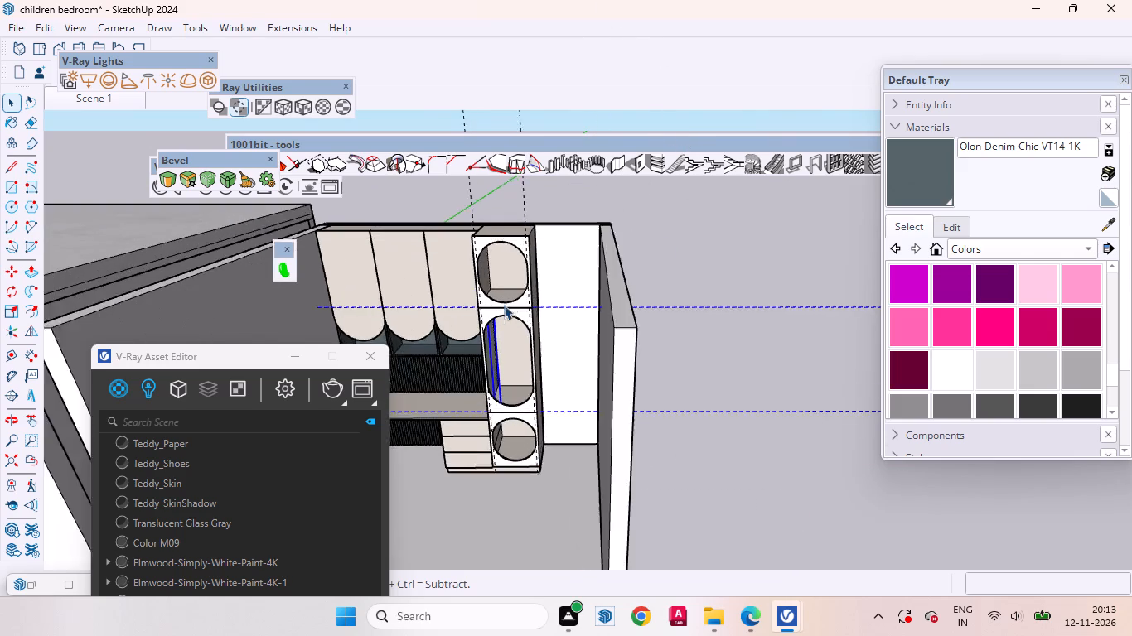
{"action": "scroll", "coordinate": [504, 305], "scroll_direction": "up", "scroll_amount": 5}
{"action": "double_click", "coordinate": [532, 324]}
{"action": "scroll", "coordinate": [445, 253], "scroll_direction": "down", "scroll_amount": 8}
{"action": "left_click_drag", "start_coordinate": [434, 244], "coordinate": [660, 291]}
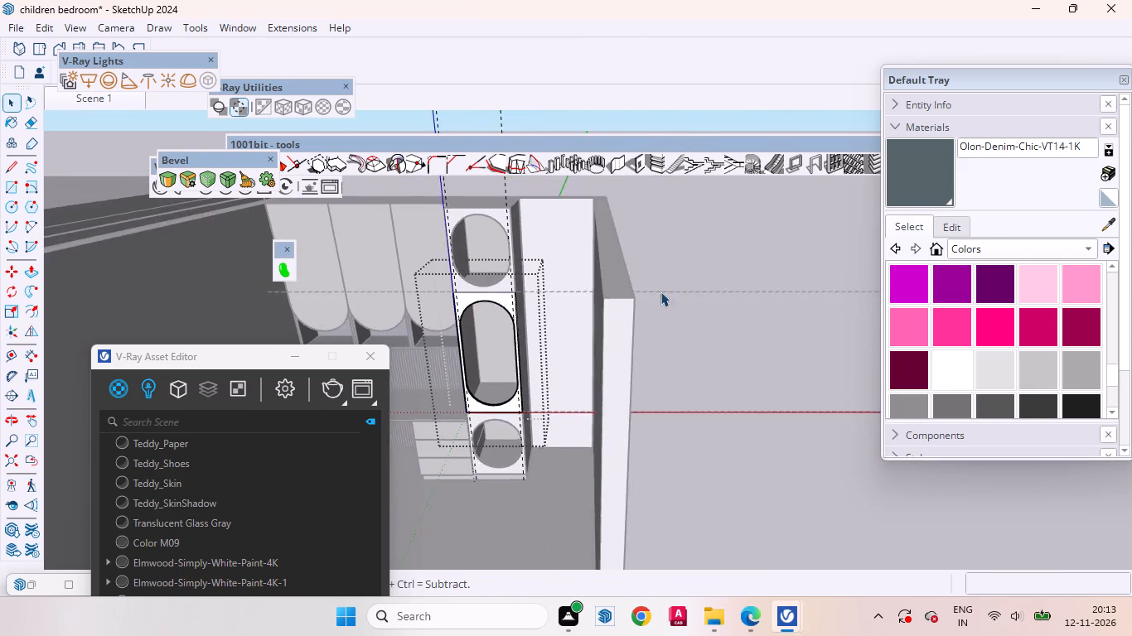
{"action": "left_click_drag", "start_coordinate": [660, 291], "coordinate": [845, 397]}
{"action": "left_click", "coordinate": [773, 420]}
Delete the vertical construction guides inside the middle compartment front's group.
{"action": "scroll", "coordinate": [702, 384], "scroll_direction": "down", "scroll_amount": 5}
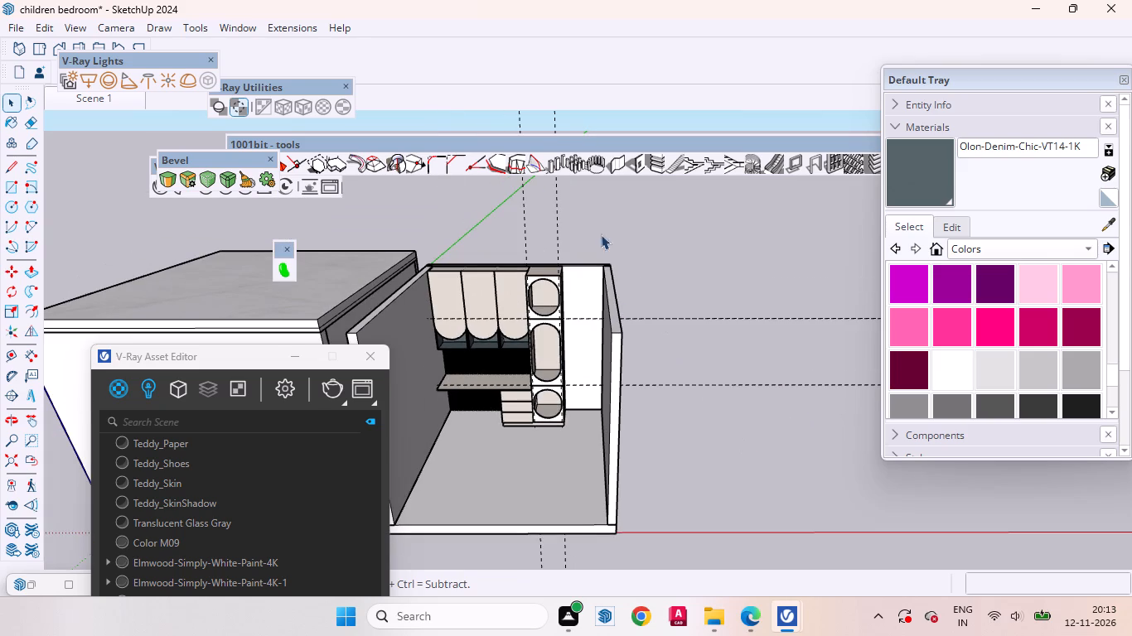
{"action": "left_click_drag", "start_coordinate": [628, 219], "coordinate": [363, 69]}
{"action": "scroll", "coordinate": [557, 323], "scroll_direction": "up", "scroll_amount": 8}
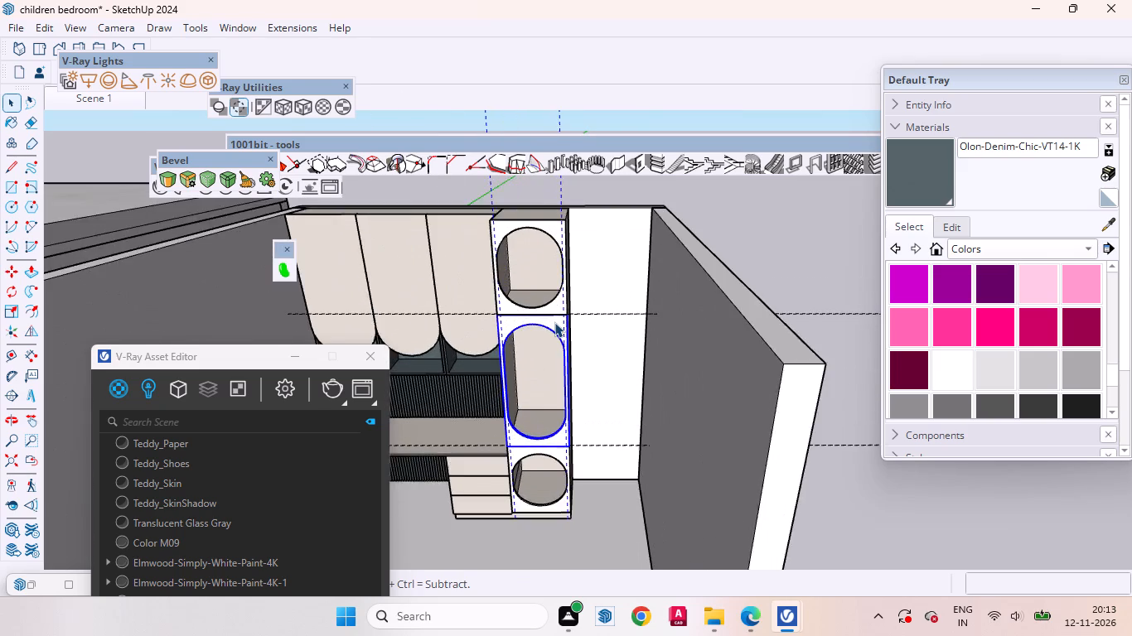
{"action": "double_click", "coordinate": [554, 322]}
{"action": "scroll", "coordinate": [562, 407], "scroll_direction": "down", "scroll_amount": 8}
{"action": "left_click_drag", "start_coordinate": [597, 248], "coordinate": [341, 105]}
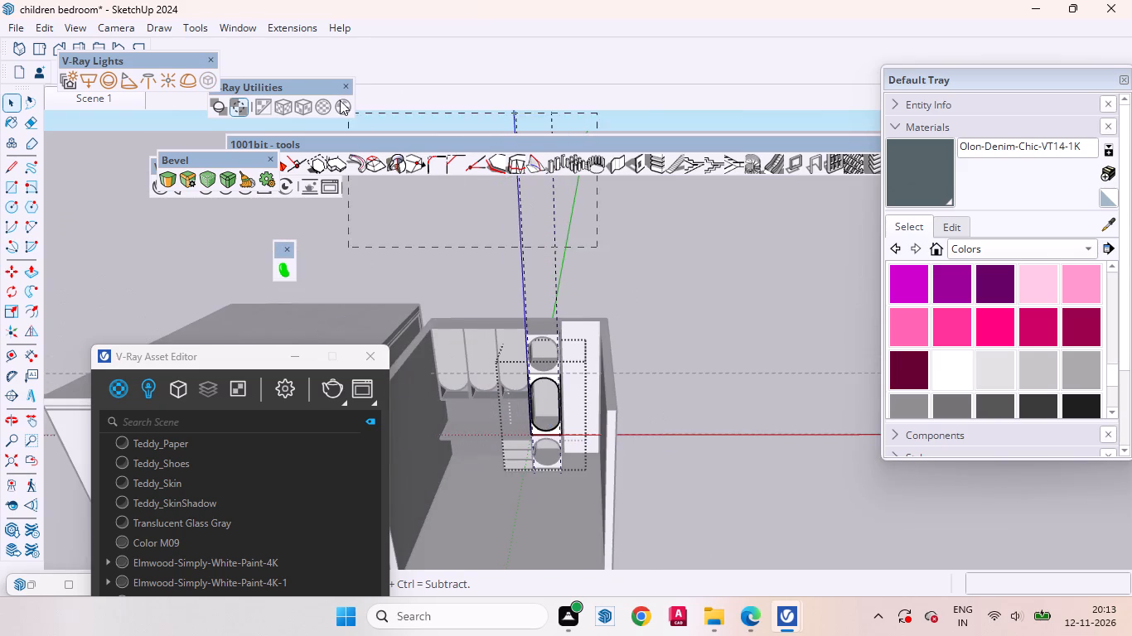
{"action": "key", "text": "Delete"}
{"action": "left_click", "coordinate": [750, 481]}
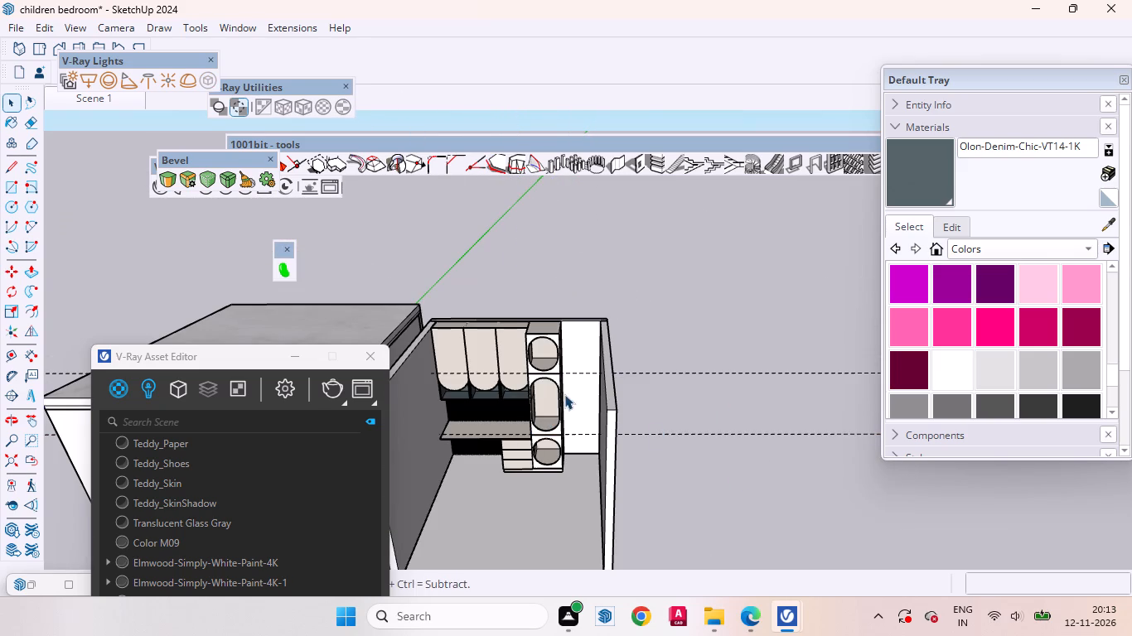
Delete the two remaining horizontal construction guides crossing the tall cabinet, starting with the one inside its group.
{"action": "double_click", "coordinate": [670, 373]}
{"action": "left_click", "coordinate": [670, 373]}
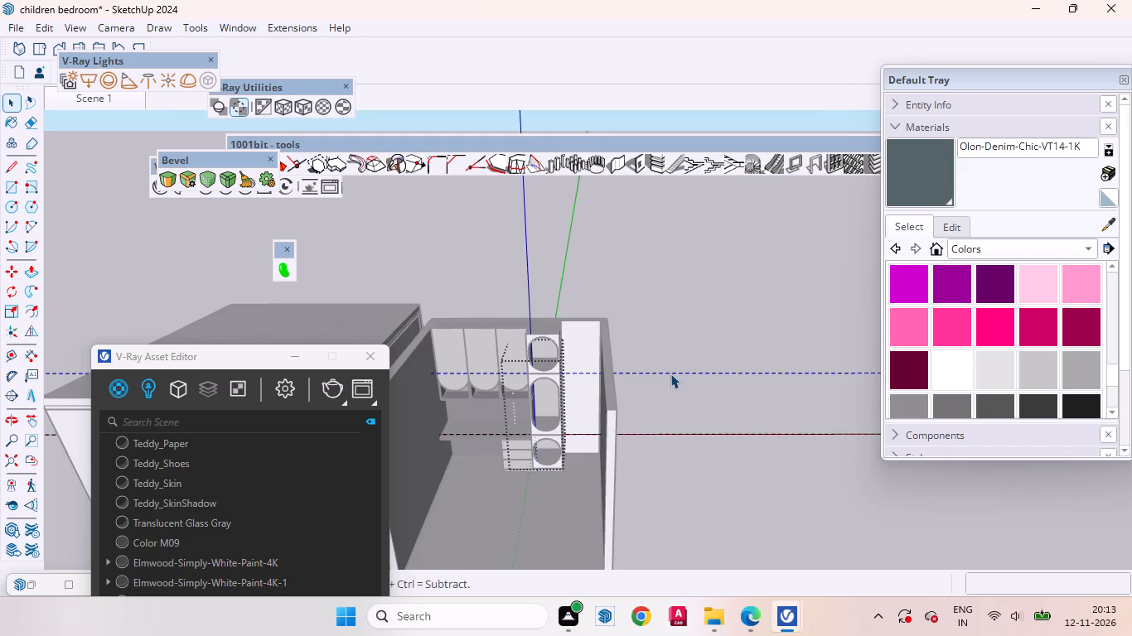
{"action": "right_click", "coordinate": [670, 373]}
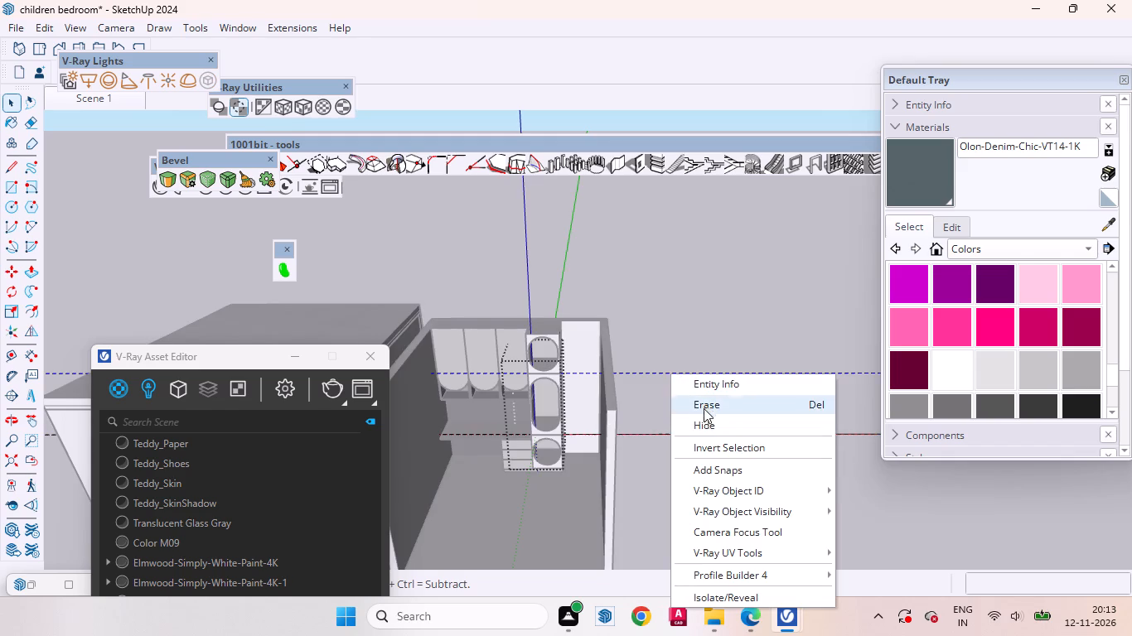
{"action": "left_click", "coordinate": [704, 403]}
{"action": "left_click_drag", "start_coordinate": [723, 428], "coordinate": [678, 310]}
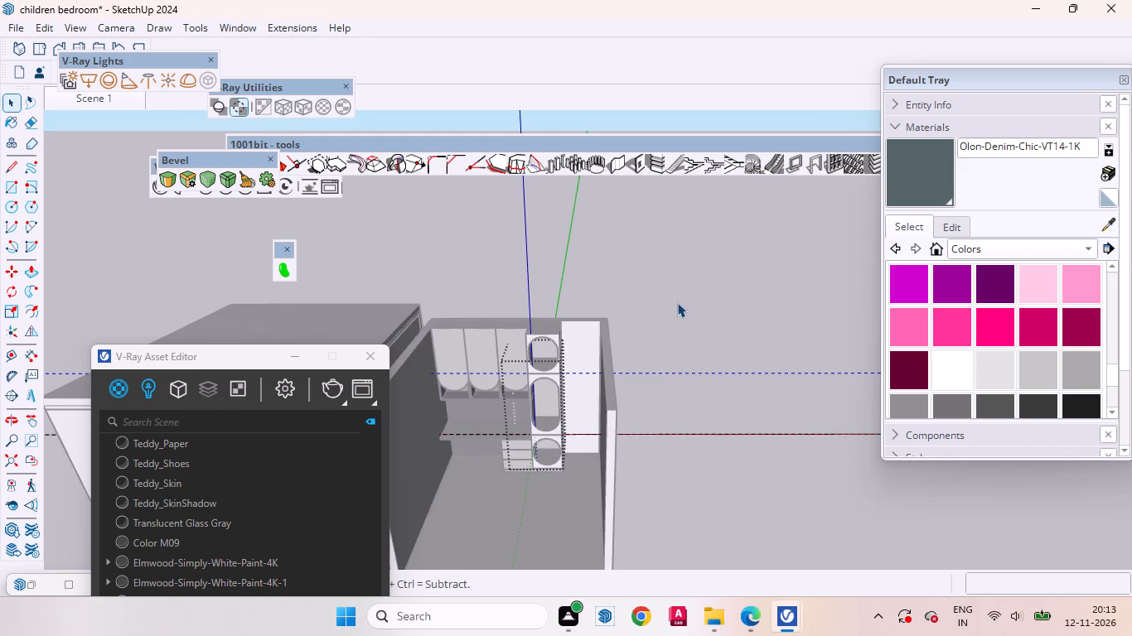
{"action": "key", "text": "Delete"}
{"action": "left_click", "coordinate": [718, 462]}
{"action": "scroll", "coordinate": [557, 252], "scroll_direction": "down", "scroll_amount": 3}
{"action": "left_click_drag", "start_coordinate": [732, 423], "coordinate": [685, 374]}
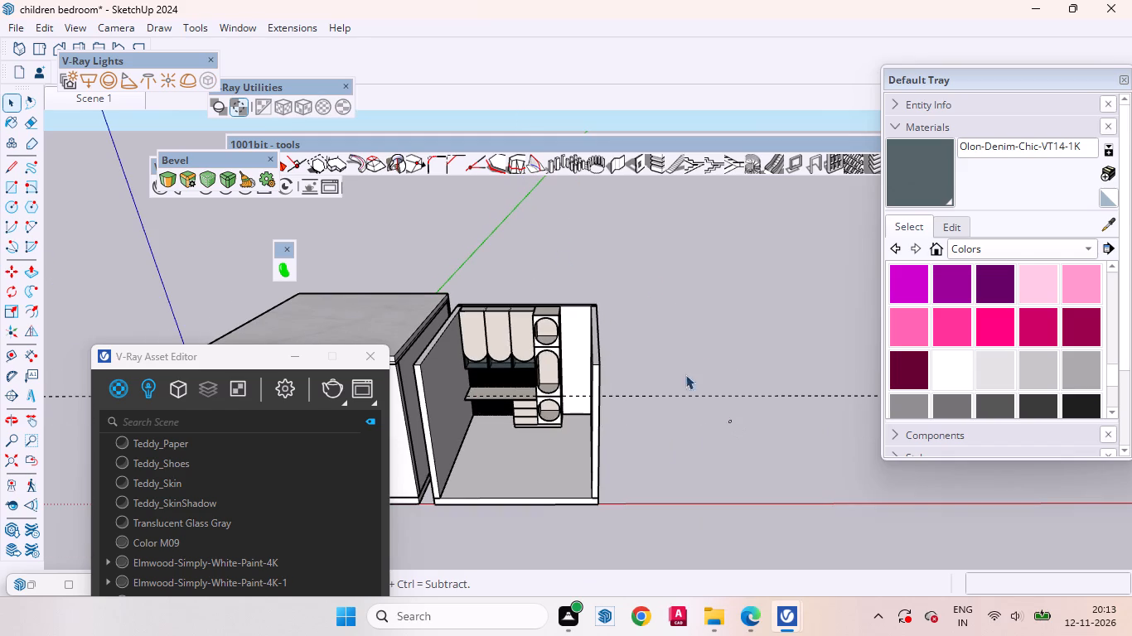
{"action": "left_click_drag", "start_coordinate": [685, 374], "coordinate": [651, 277]}
{"action": "key", "text": "Delete"}
{"action": "scroll", "coordinate": [691, 364], "scroll_direction": "down", "scroll_amount": 4}
{"action": "left_click", "coordinate": [713, 426]}
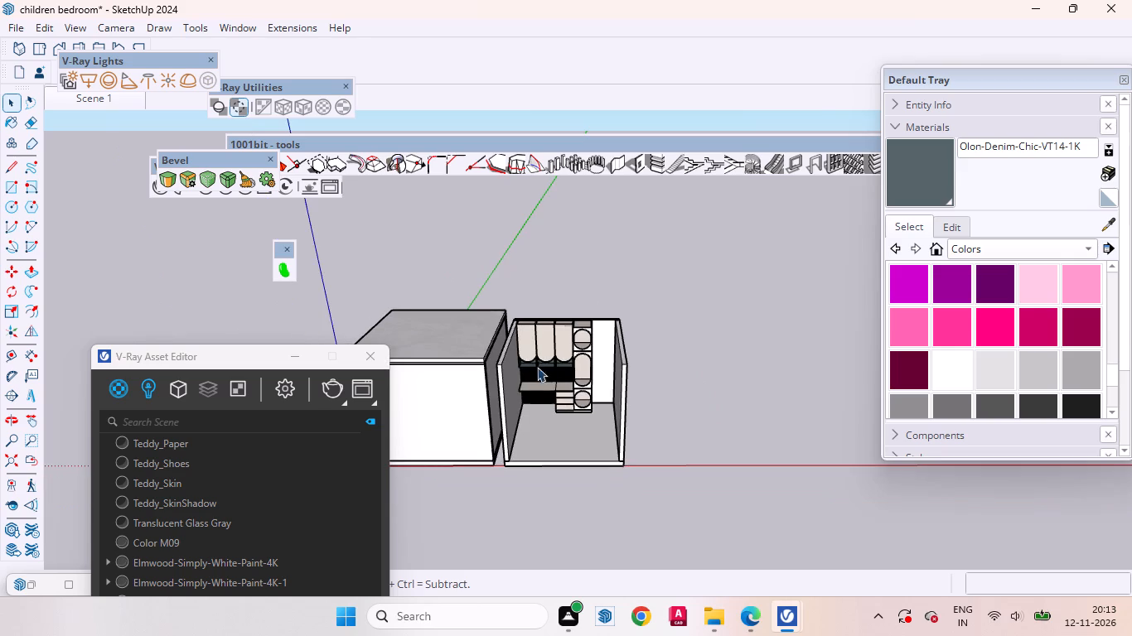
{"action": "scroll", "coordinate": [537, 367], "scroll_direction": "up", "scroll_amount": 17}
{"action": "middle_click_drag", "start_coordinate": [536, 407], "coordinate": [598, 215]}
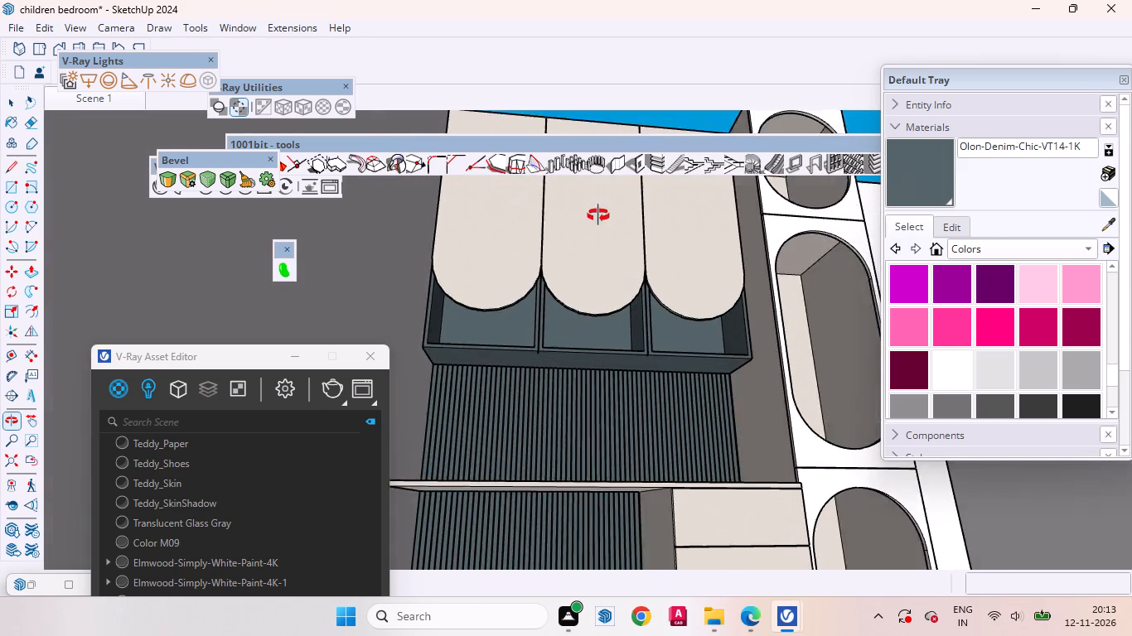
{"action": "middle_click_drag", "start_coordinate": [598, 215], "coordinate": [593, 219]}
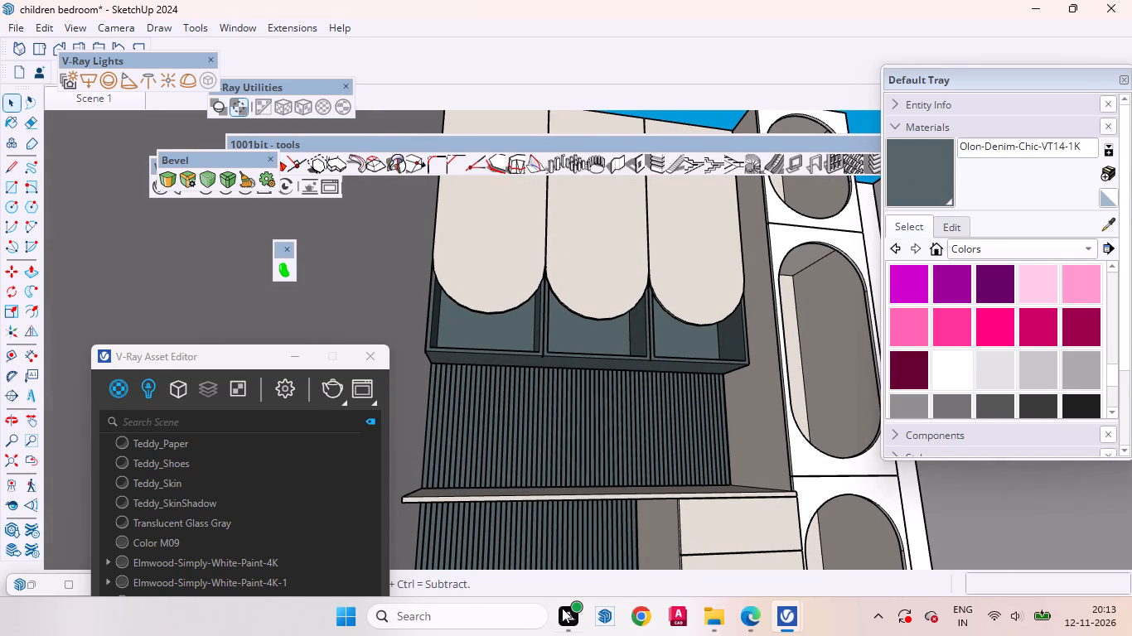
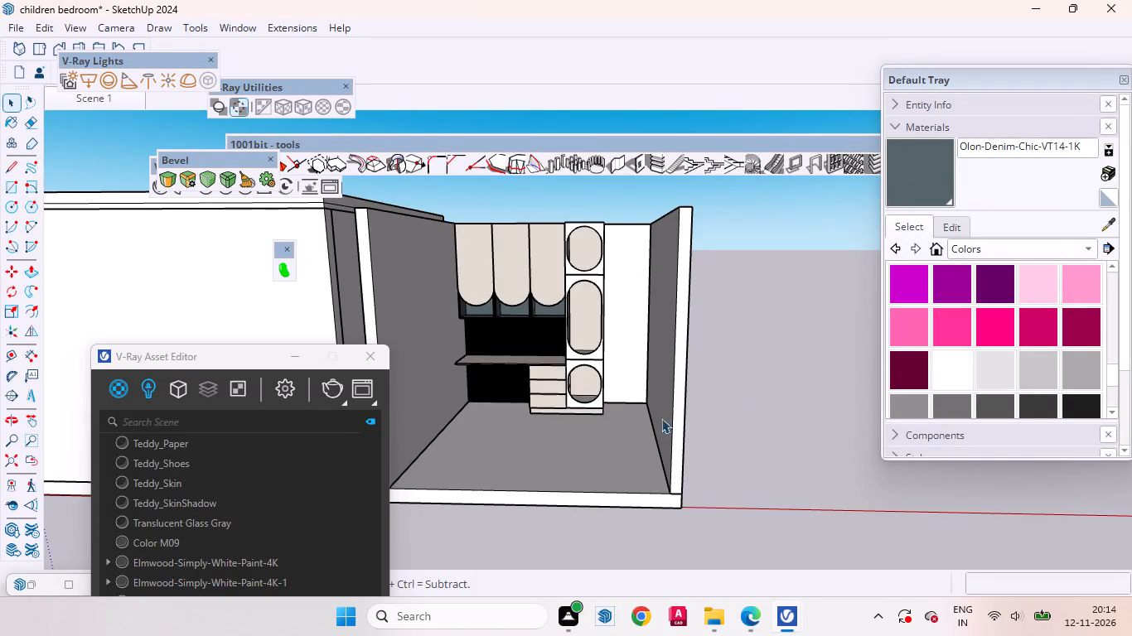
Extrude the front frame face of the right-hand overhead cabinet above the fluted panel by 18 mm.
{"action": "scroll", "coordinate": [840, 434], "scroll_direction": "down", "scroll_amount": 4}
{"action": "scroll", "coordinate": [605, 253], "scroll_direction": "up", "scroll_amount": 9}
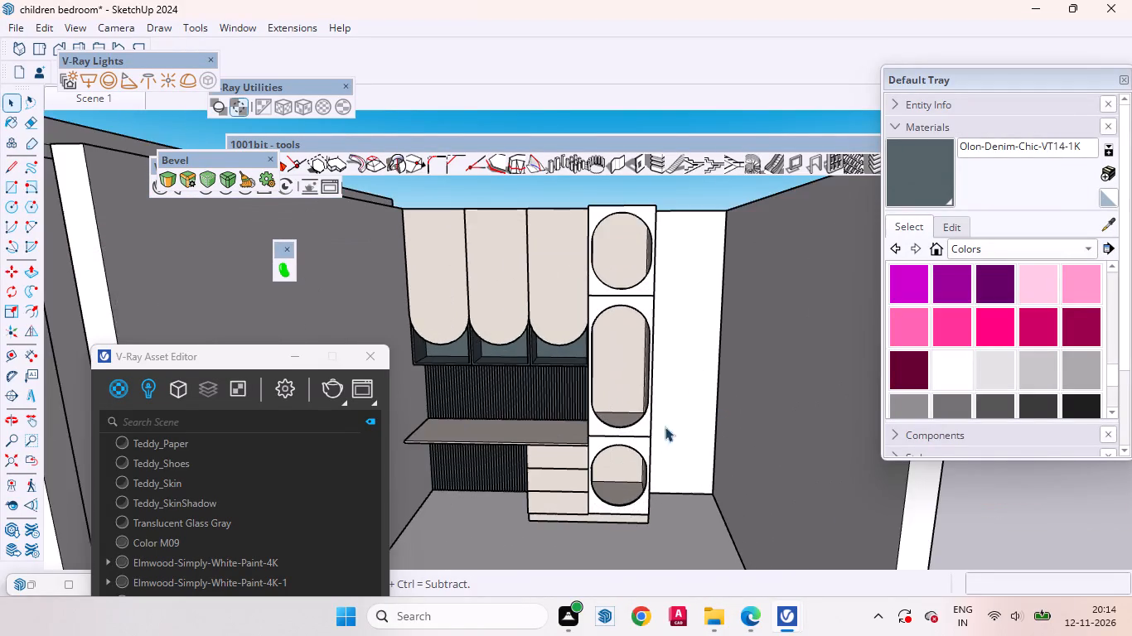
{"action": "scroll", "coordinate": [665, 426], "scroll_direction": "up", "scroll_amount": 3}
{"action": "scroll", "coordinate": [597, 297], "scroll_direction": "down", "scroll_amount": 7}
{"action": "middle_click_drag", "start_coordinate": [589, 412], "coordinate": [632, 349]}
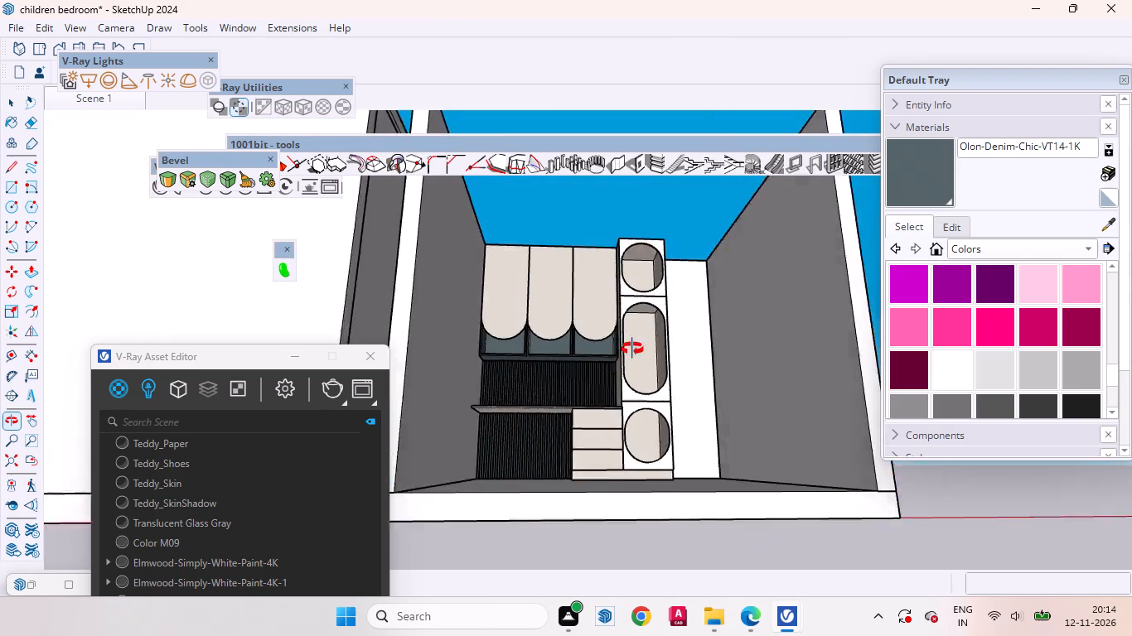
{"action": "middle_click_drag", "start_coordinate": [632, 349], "coordinate": [631, 351]}
{"action": "scroll", "coordinate": [466, 325], "scroll_direction": "up", "scroll_amount": 7}
{"action": "scroll", "coordinate": [526, 296], "scroll_direction": "down", "scroll_amount": 5}
{"action": "scroll", "coordinate": [575, 318], "scroll_direction": "up", "scroll_amount": 14}
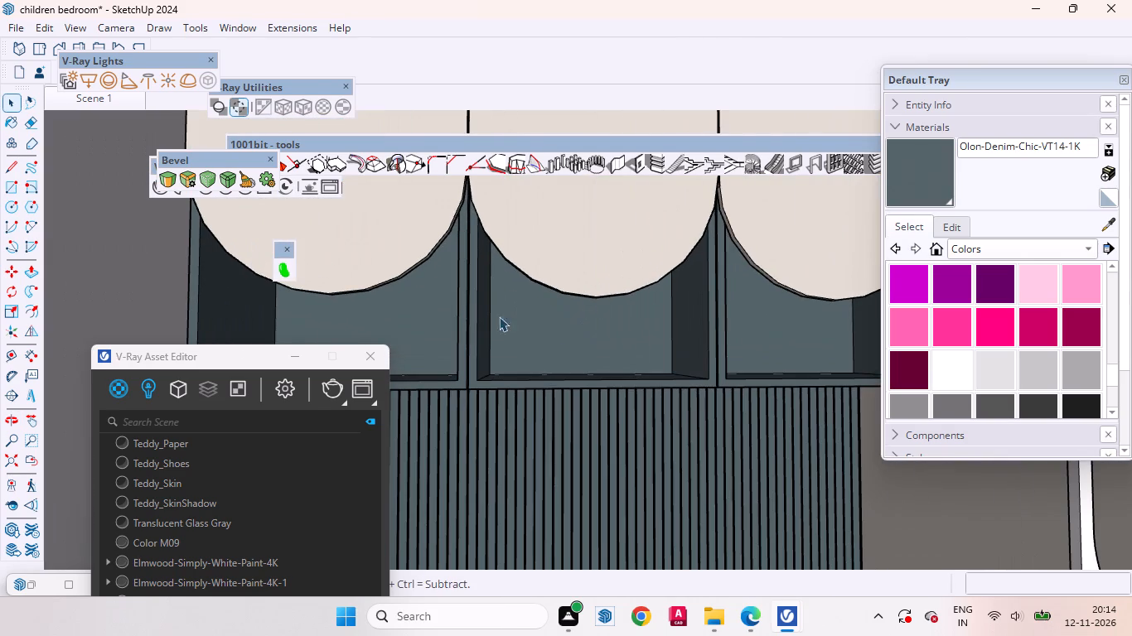
{"action": "scroll", "coordinate": [582, 287], "scroll_direction": "down", "scroll_amount": 3}
{"action": "middle_click_drag", "start_coordinate": [513, 415], "coordinate": [424, 211]}
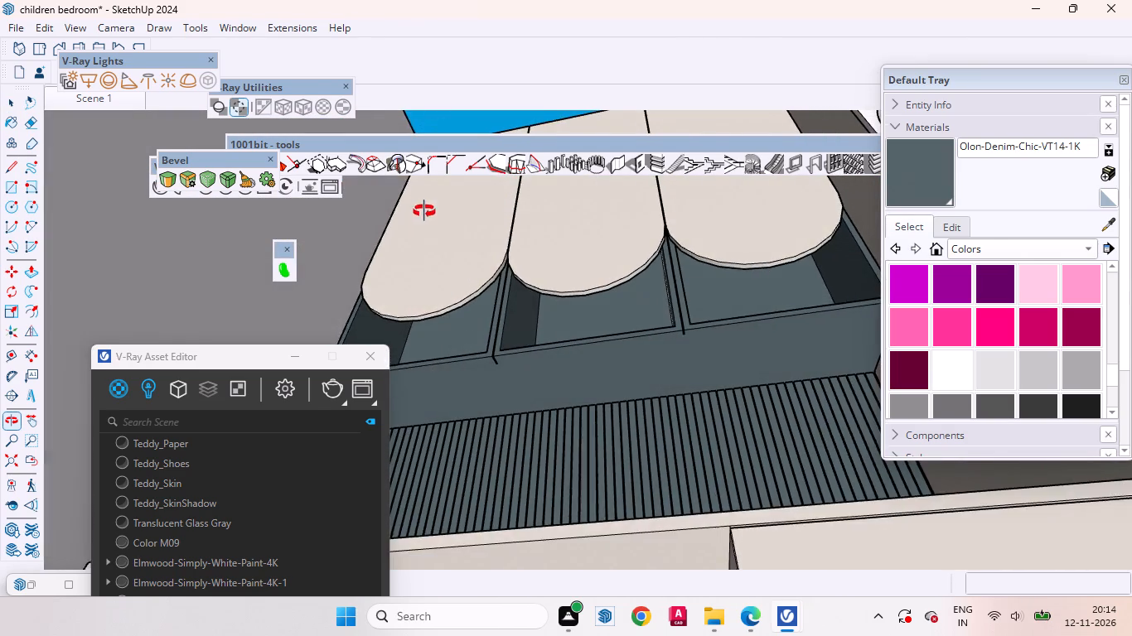
{"action": "middle_click_drag", "start_coordinate": [424, 211], "coordinate": [433, 235]}
{"action": "scroll", "coordinate": [610, 340], "scroll_direction": "up", "scroll_amount": 16}
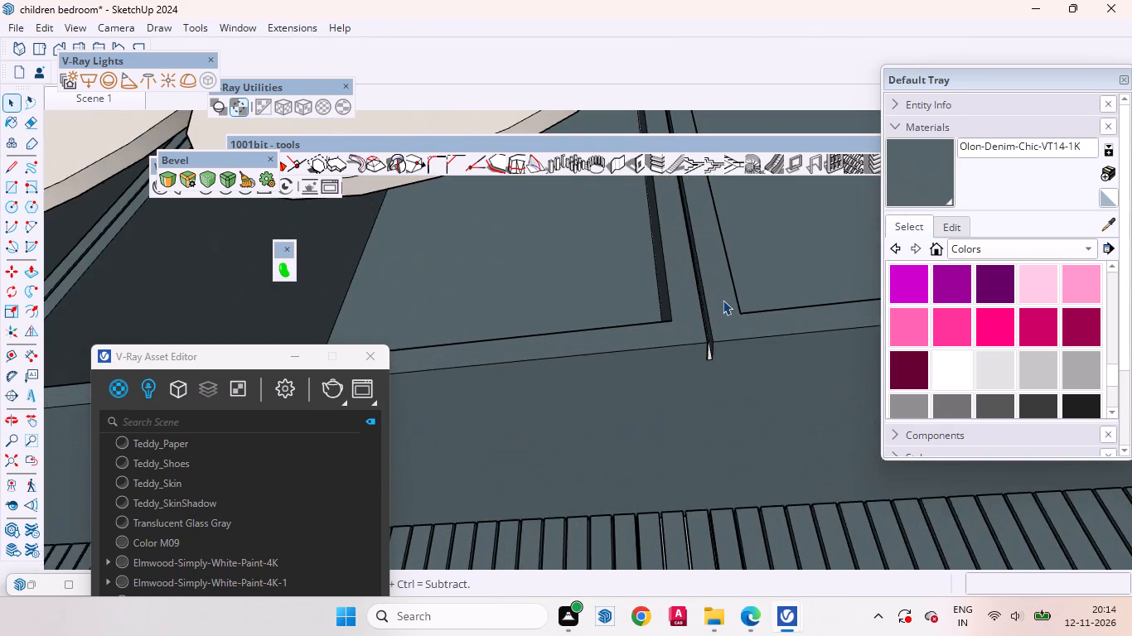
{"action": "scroll", "coordinate": [723, 300], "scroll_direction": "up", "scroll_amount": 2}
{"action": "left_click", "coordinate": [726, 334]}
{"action": "double_click", "coordinate": [727, 333]}
{"action": "left_click", "coordinate": [717, 297]}
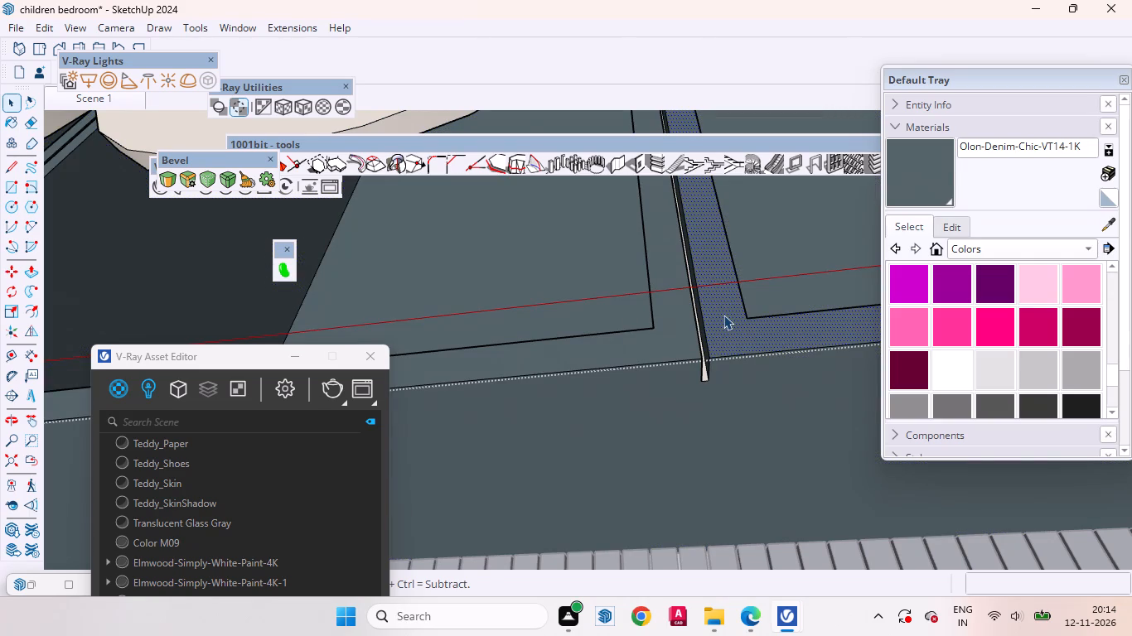
{"action": "key", "text": "p"}
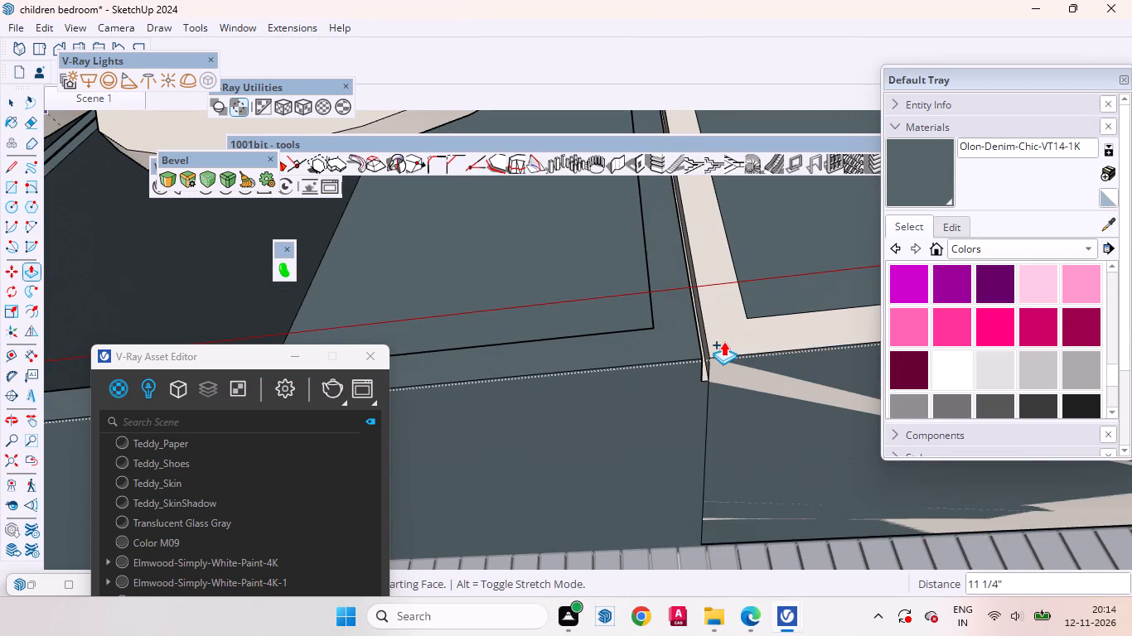
{"action": "type", "text": "18mm"}
{"action": "key", "text": "Return"}
Repeat the 18 mm extrusion on the front frame faces of the middle and left overhead cabinets.
{"action": "double_click", "coordinate": [676, 330]}
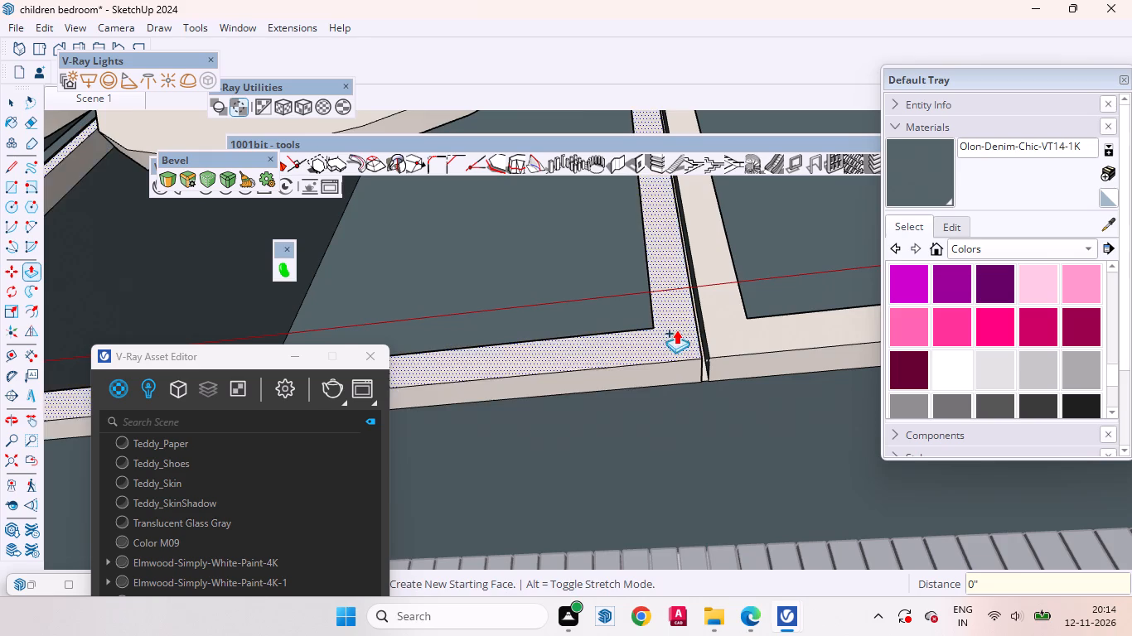
{"action": "scroll", "coordinate": [743, 368], "scroll_direction": "down", "scroll_amount": 20}
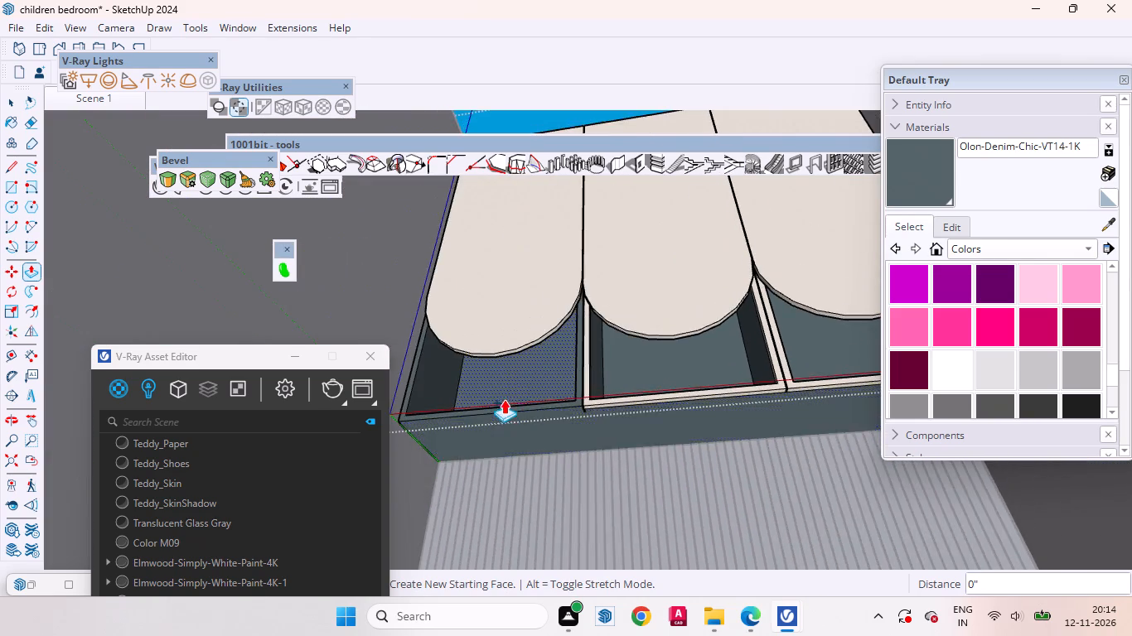
{"action": "scroll", "coordinate": [504, 399], "scroll_direction": "up", "scroll_amount": 11}
{"action": "double_click", "coordinate": [714, 369]}
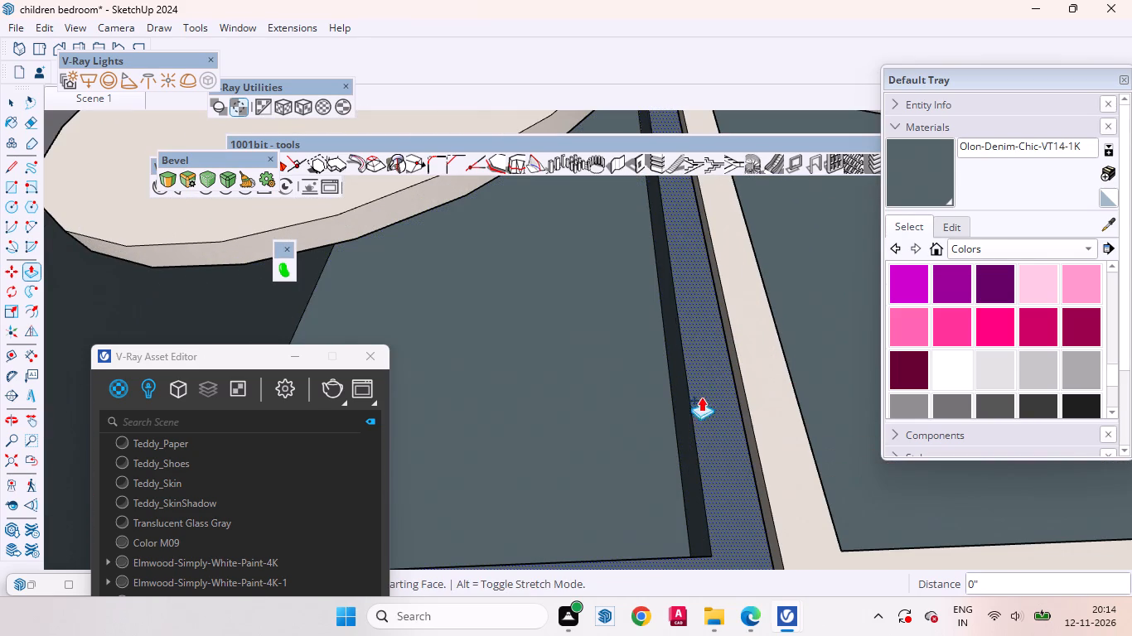
{"action": "key", "text": "space"}
Paint the front faces and undersides of the left and middle overhead cabinet frames with Olon-Denim-Chic-VT14-1K.
{"action": "left_click", "coordinate": [923, 178]}
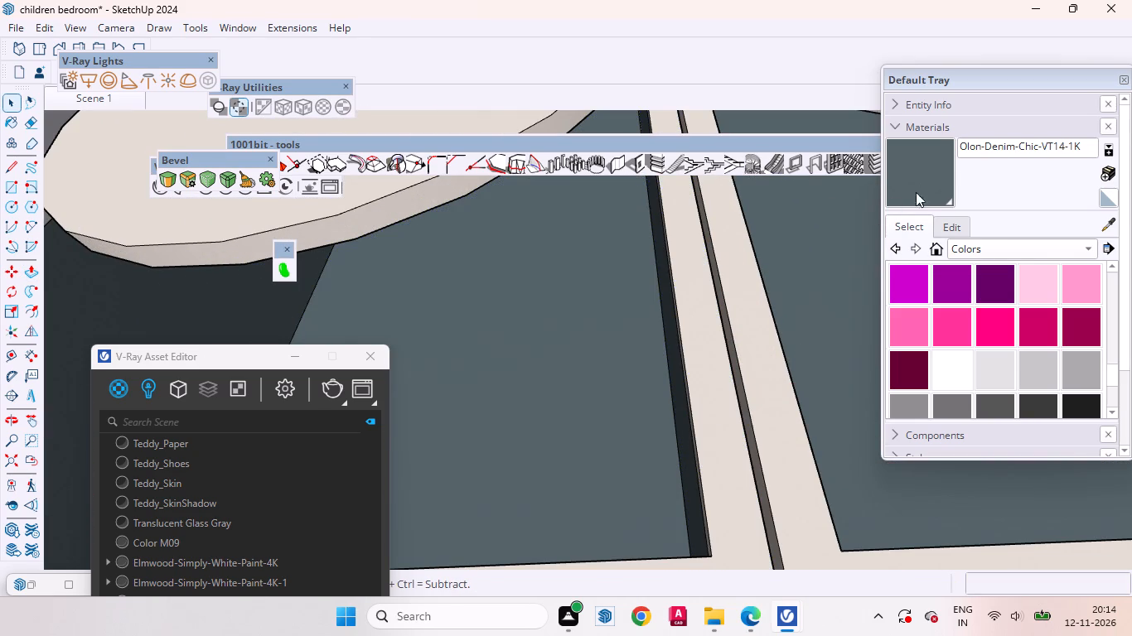
{"action": "left_click", "coordinate": [720, 429]}
{"action": "left_click", "coordinate": [762, 398]}
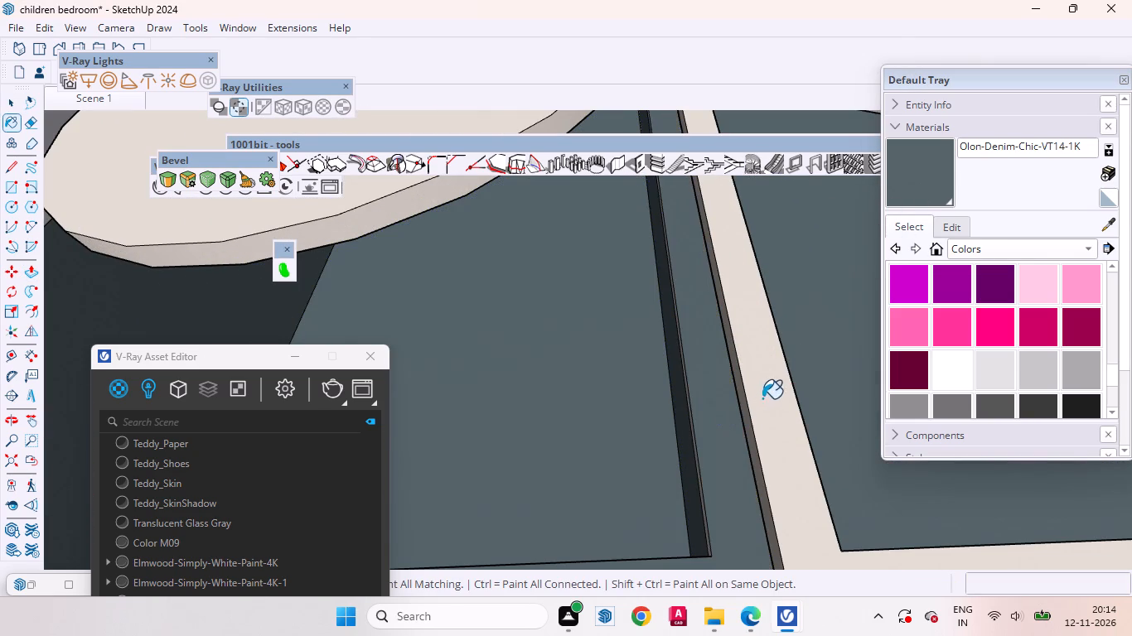
{"action": "scroll", "coordinate": [659, 385], "scroll_direction": "down", "scroll_amount": 1}
{"action": "scroll", "coordinate": [658, 385], "scroll_direction": "up", "scroll_amount": 1}
{"action": "scroll", "coordinate": [657, 385], "scroll_direction": "down", "scroll_amount": 7}
{"action": "scroll", "coordinate": [694, 435], "scroll_direction": "up", "scroll_amount": 17}
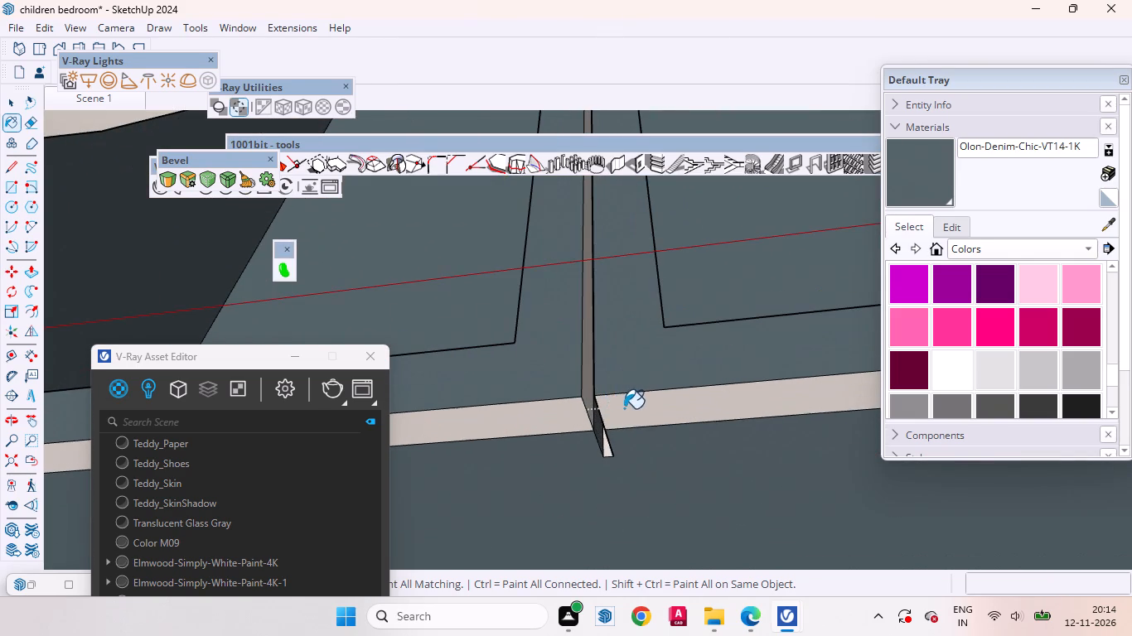
{"action": "left_click", "coordinate": [627, 407]}
{"action": "left_click", "coordinate": [551, 429]}
Paint the extruded side faces inside the gap between the left and middle cabinet frames with Olon-Denim-Chic-VT14-1K.
{"action": "scroll", "coordinate": [575, 401], "scroll_direction": "up", "scroll_amount": 12}
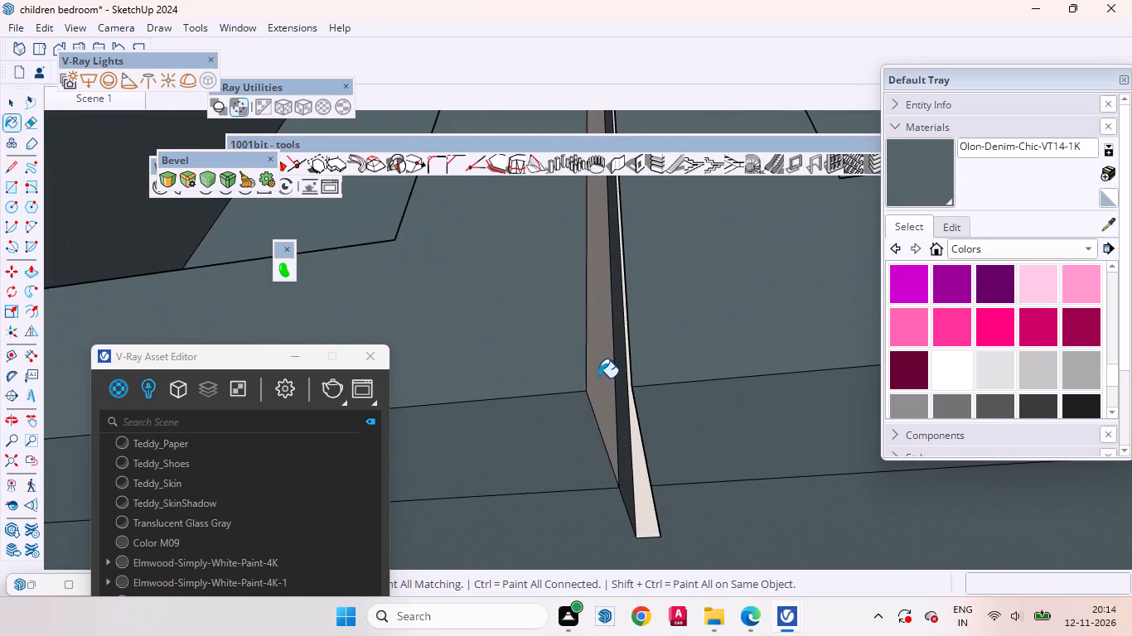
{"action": "left_click", "coordinate": [598, 378]}
{"action": "middle_click_drag", "start_coordinate": [622, 386], "coordinate": [718, 431]}
{"action": "left_click", "coordinate": [723, 406]}
Paint the unpainted inner side and bottom edges of the left and middle frame openings with Olon-Denim-Chic-VT14-1K.
{"action": "scroll", "coordinate": [649, 457], "scroll_direction": "down", "scroll_amount": 8}
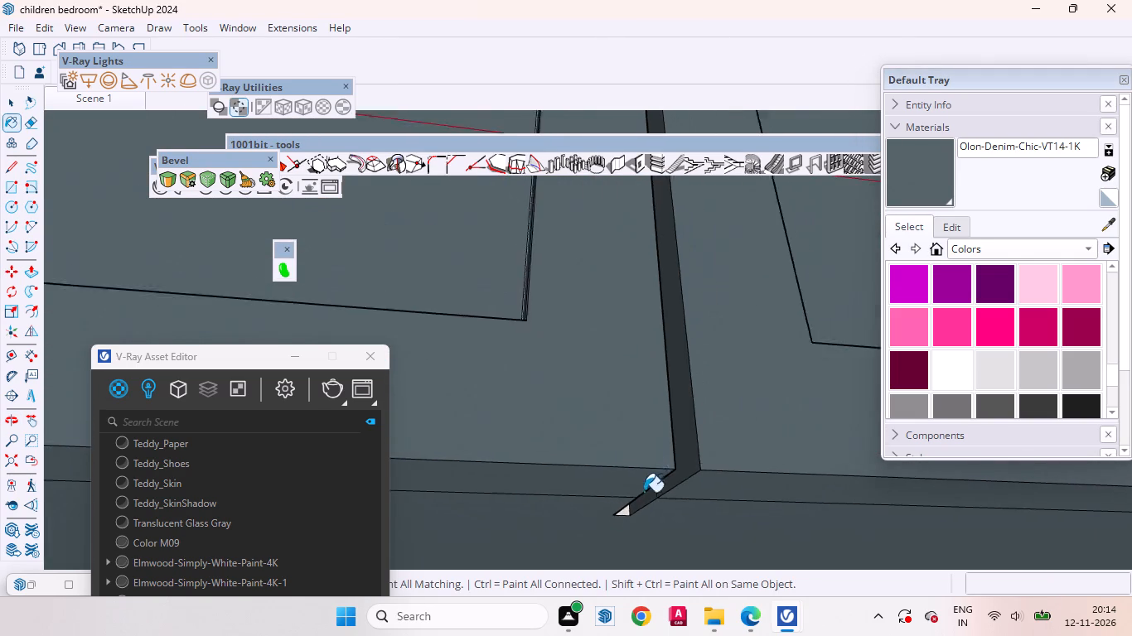
{"action": "scroll", "coordinate": [644, 492], "scroll_direction": "down", "scroll_amount": 7}
{"action": "middle_click_drag", "start_coordinate": [541, 391], "coordinate": [646, 524]}
{"action": "left_click", "coordinate": [631, 440]}
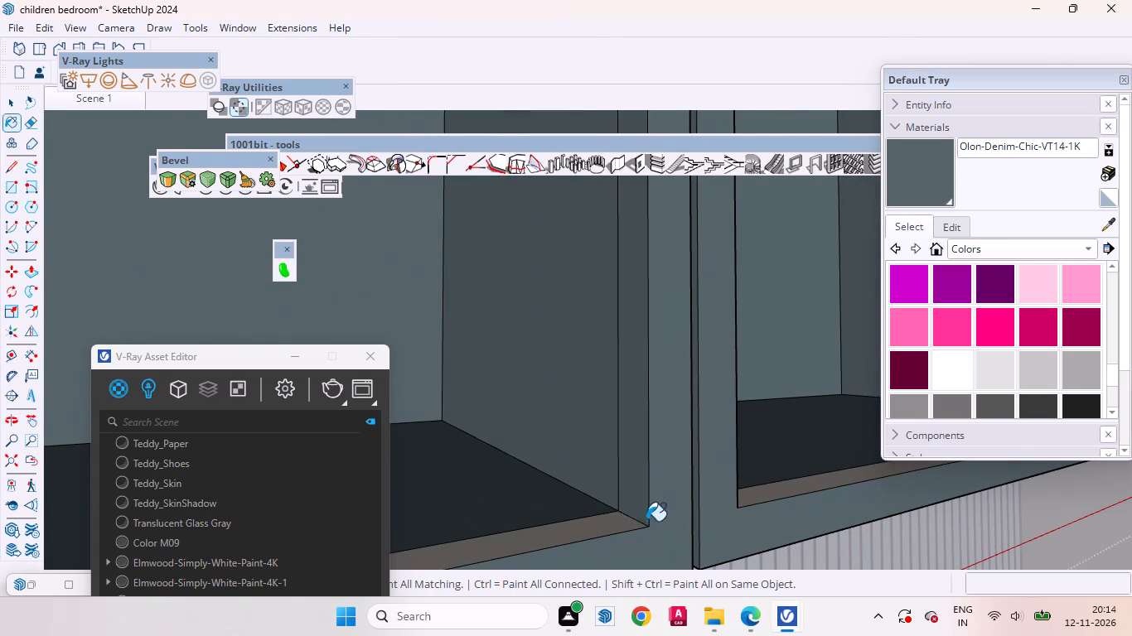
{"action": "left_click", "coordinate": [598, 523]}
{"action": "left_click", "coordinate": [767, 489]}
{"action": "scroll", "coordinate": [638, 512], "scroll_direction": "down", "scroll_amount": 3}
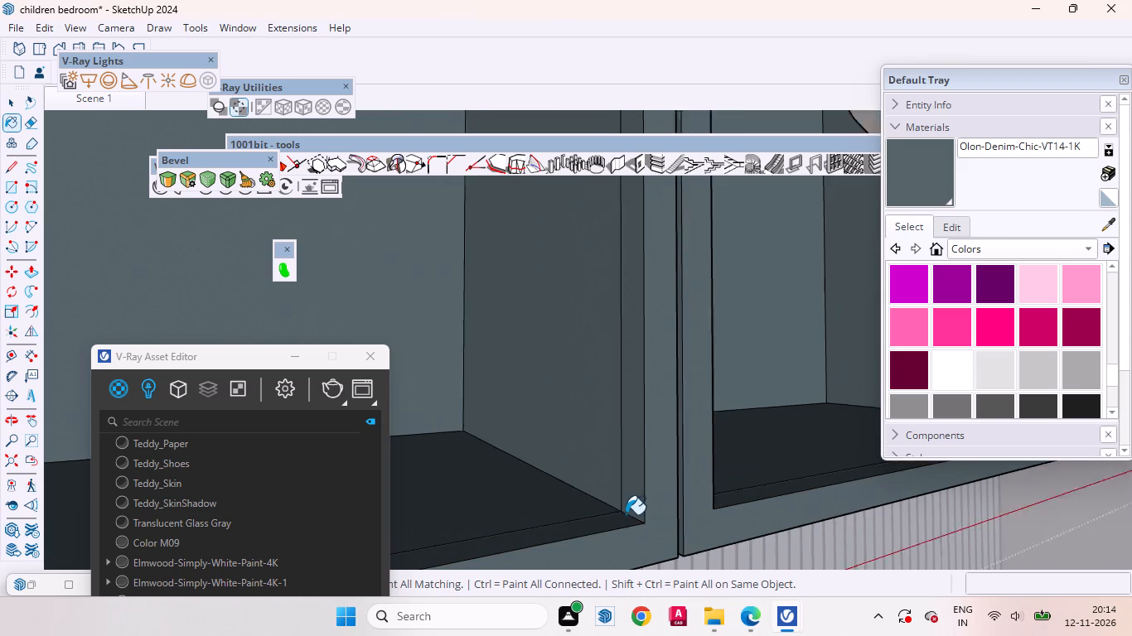
{"action": "scroll", "coordinate": [626, 514], "scroll_direction": "down", "scroll_amount": 14}
{"action": "scroll", "coordinate": [592, 373], "scroll_direction": "down", "scroll_amount": 3}
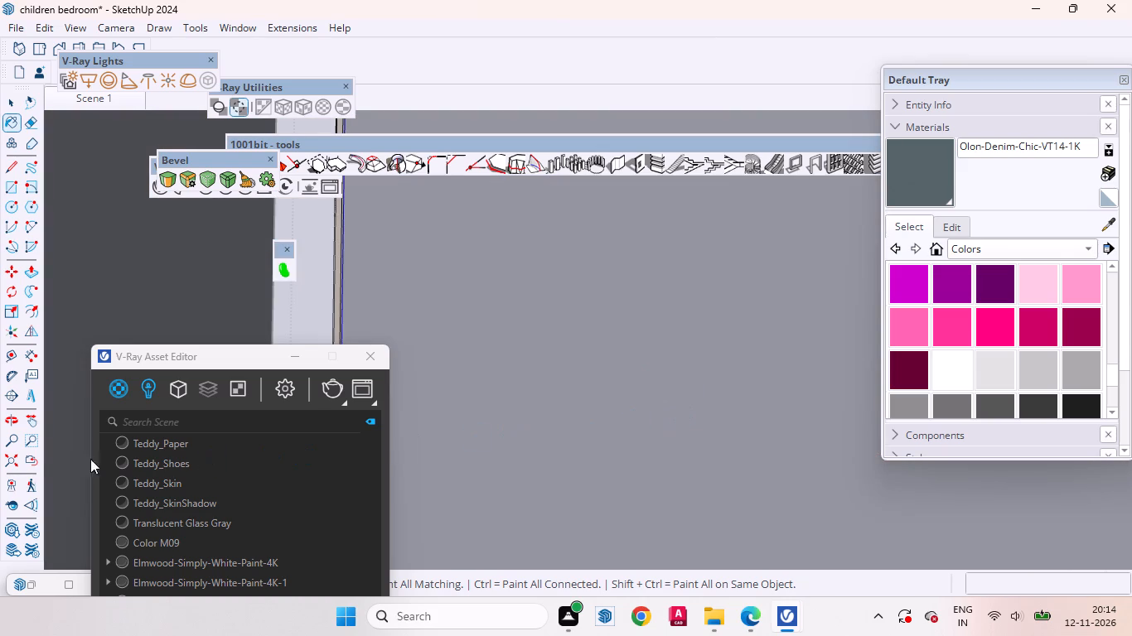
{"action": "left_click", "coordinate": [33, 450]}
{"action": "middle_click_drag", "start_coordinate": [723, 419], "coordinate": [356, 487]}
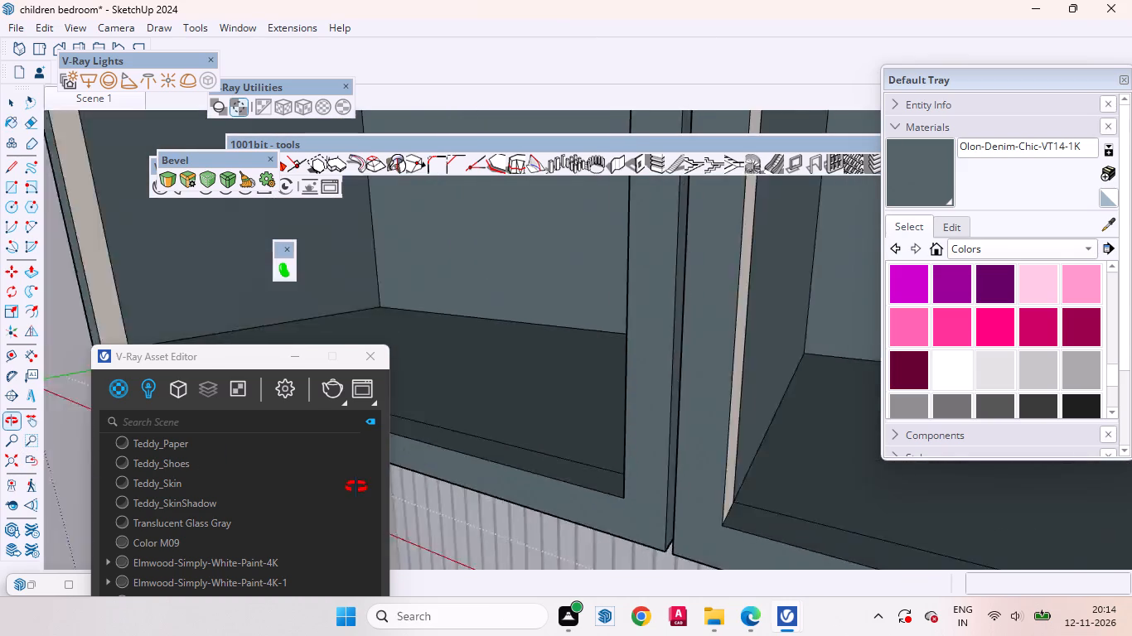
{"action": "middle_click_drag", "start_coordinate": [356, 487], "coordinate": [350, 466]}
{"action": "left_click", "coordinate": [288, 310]}
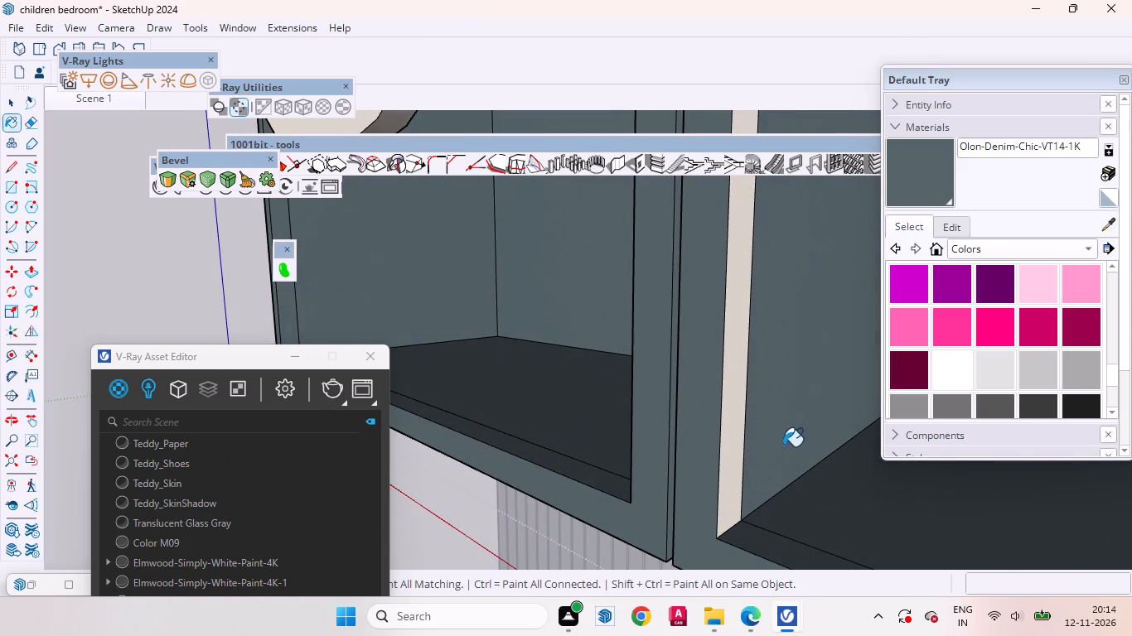
{"action": "left_click", "coordinate": [737, 426]}
Paint the front face of the right-hand overhead cabinet's frame with Olon-Denim-Chic-VT14-1K.
{"action": "scroll", "coordinate": [706, 402], "scroll_direction": "down", "scroll_amount": 12}
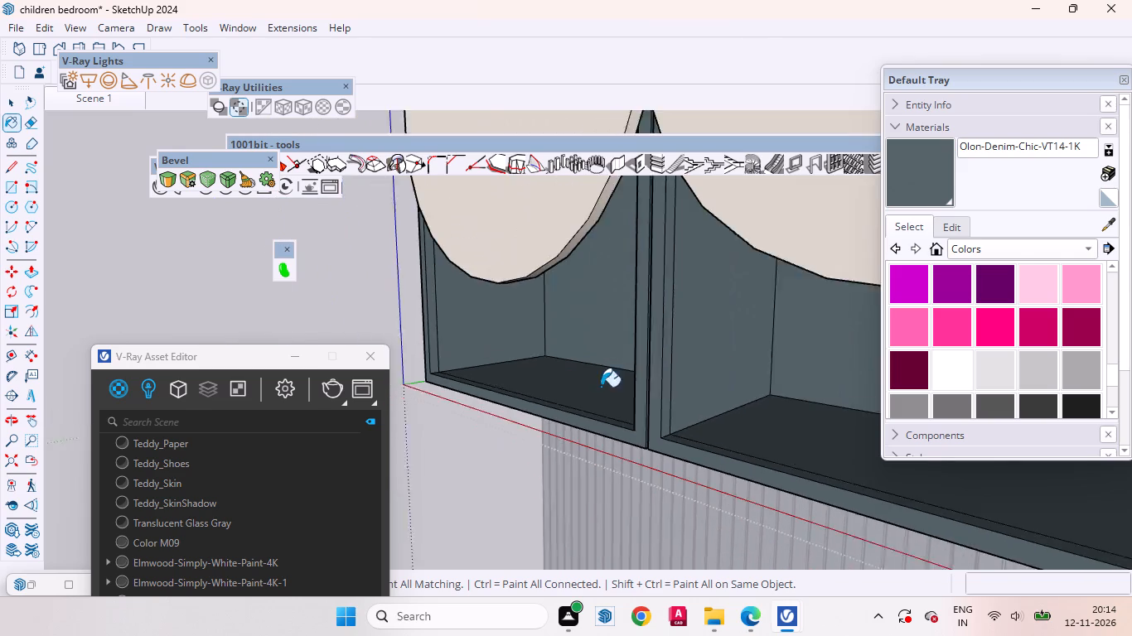
{"action": "middle_click_drag", "start_coordinate": [559, 407], "coordinate": [689, 410]}
{"action": "scroll", "coordinate": [572, 372], "scroll_direction": "down", "scroll_amount": 10}
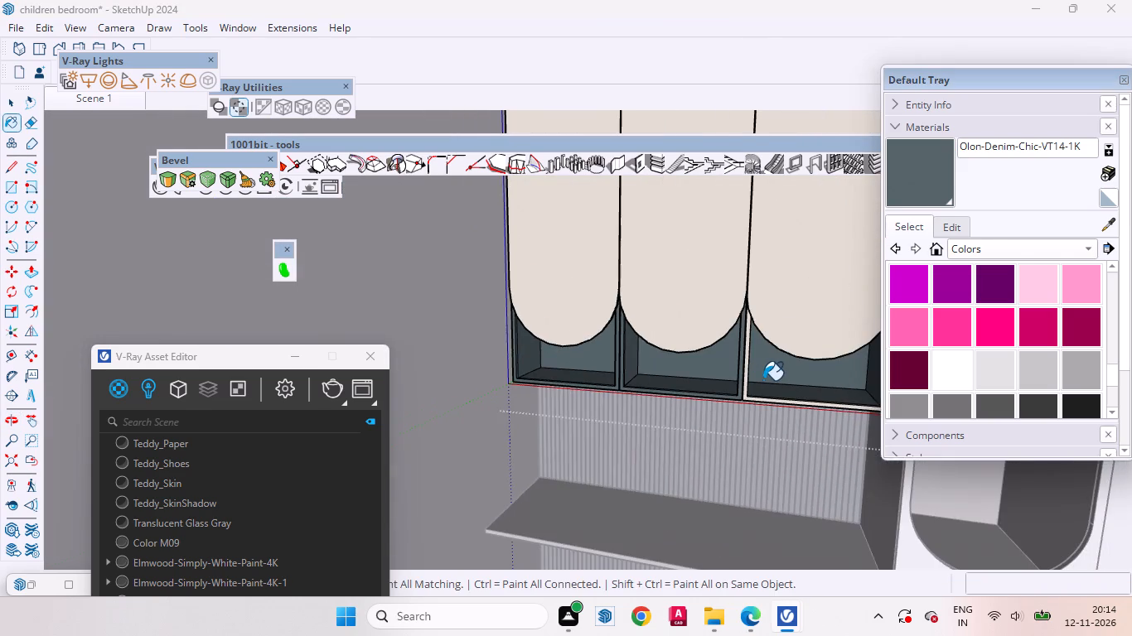
{"action": "scroll", "coordinate": [763, 380], "scroll_direction": "up", "scroll_amount": 10}
{"action": "left_click", "coordinate": [727, 378]}
Paint the left, bottom and right inner edges of the right-hand cabinet's frame opening with Olon-Denim-Chic-VT14-1K.
{"action": "scroll", "coordinate": [716, 373], "scroll_direction": "up", "scroll_amount": 7}
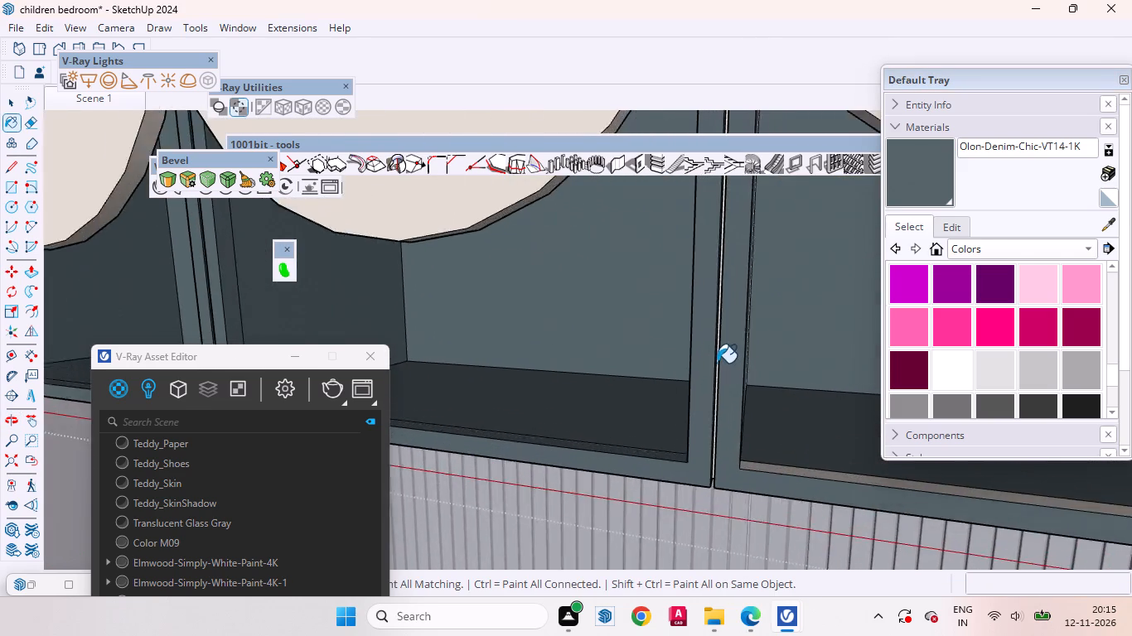
{"action": "scroll", "coordinate": [717, 363], "scroll_direction": "up", "scroll_amount": 16}
{"action": "middle_click_drag", "start_coordinate": [713, 347], "coordinate": [785, 362]}
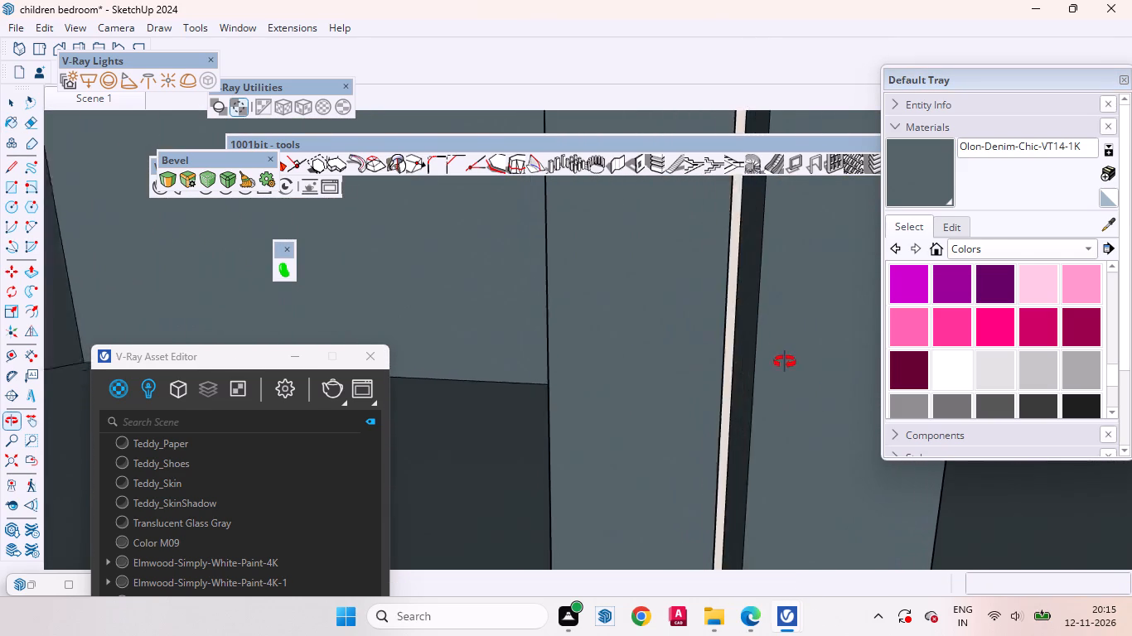
{"action": "middle_click_drag", "start_coordinate": [785, 362], "coordinate": [721, 355]}
{"action": "scroll", "coordinate": [635, 355], "scroll_direction": "down", "scroll_amount": 9}
{"action": "middle_click_drag", "start_coordinate": [798, 379], "coordinate": [734, 374]}
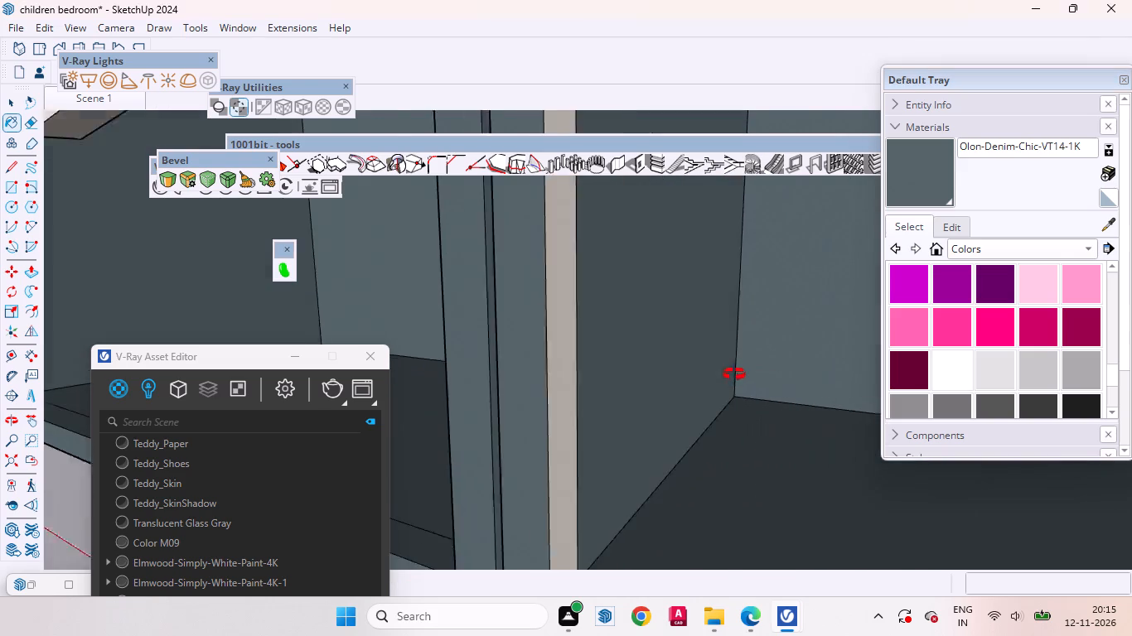
{"action": "middle_click_drag", "start_coordinate": [734, 374], "coordinate": [718, 374]}
{"action": "left_click", "coordinate": [509, 349]}
{"action": "scroll", "coordinate": [563, 328], "scroll_direction": "down", "scroll_amount": 4}
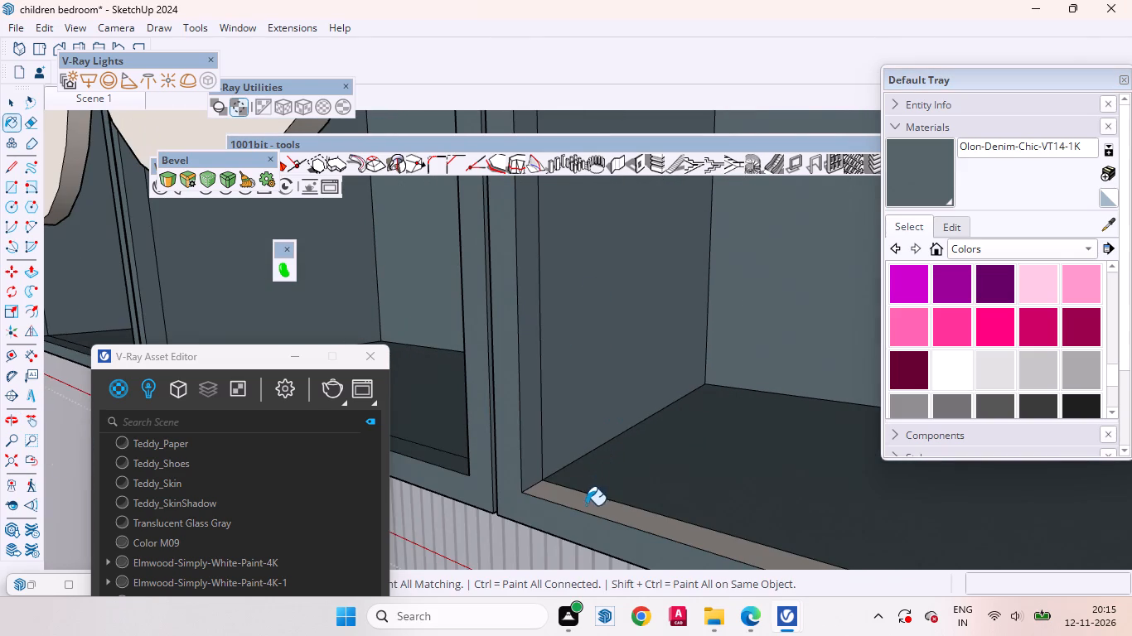
{"action": "left_click", "coordinate": [587, 505]}
{"action": "middle_click_drag", "start_coordinate": [539, 481], "coordinate": [748, 437]}
{"action": "scroll", "coordinate": [618, 360], "scroll_direction": "down", "scroll_amount": 13}
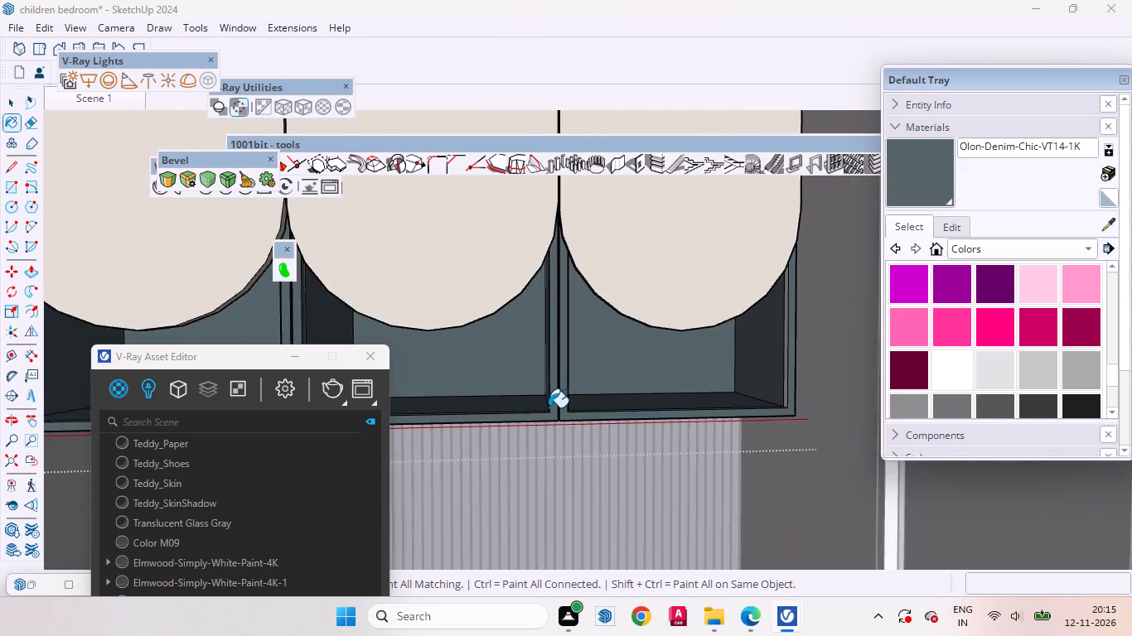
{"action": "scroll", "coordinate": [549, 407], "scroll_direction": "down", "scroll_amount": 2}
{"action": "scroll", "coordinate": [694, 359], "scroll_direction": "up", "scroll_amount": 17}
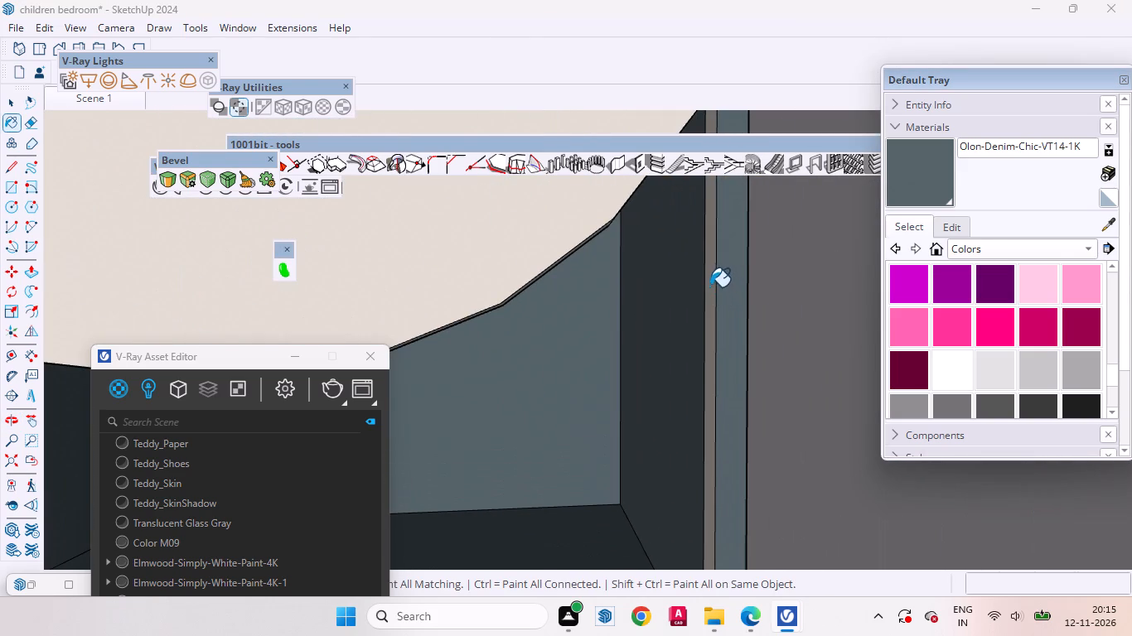
{"action": "left_click", "coordinate": [709, 287]}
Paint the narrow outer right side of the right-hand cabinet's extruded frame with Olon-Denim-Chic-VT14-1K.
{"action": "middle_click_drag", "start_coordinate": [772, 287], "coordinate": [650, 311]}
{"action": "scroll", "coordinate": [754, 272], "scroll_direction": "up", "scroll_amount": 6}
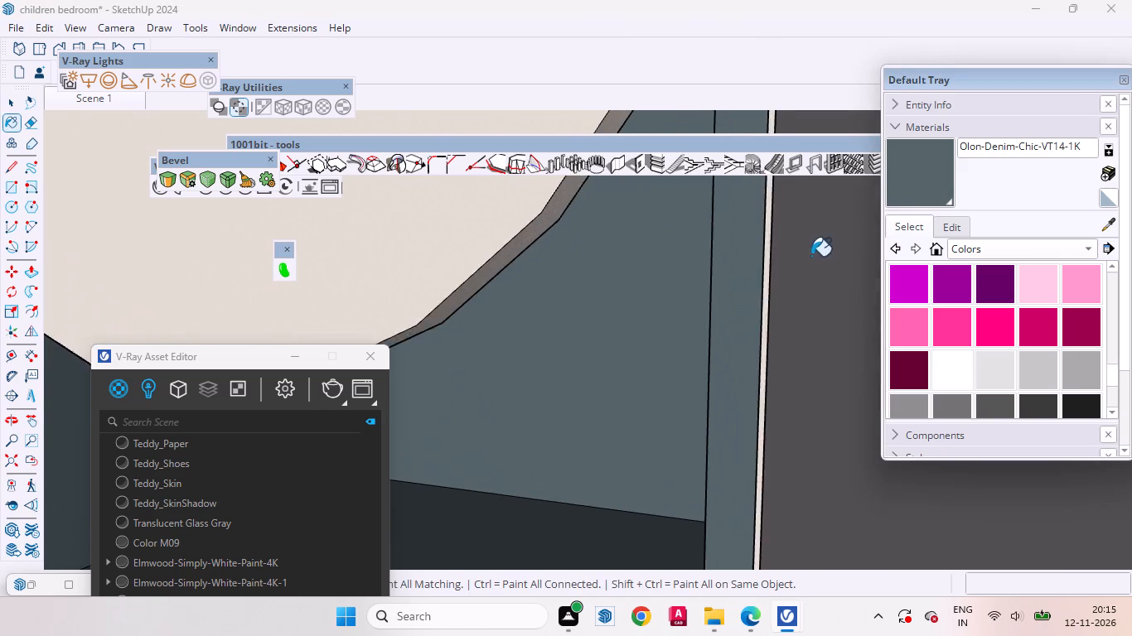
{"action": "scroll", "coordinate": [811, 256], "scroll_direction": "up", "scroll_amount": 10}
{"action": "middle_click", "coordinate": [781, 291]}
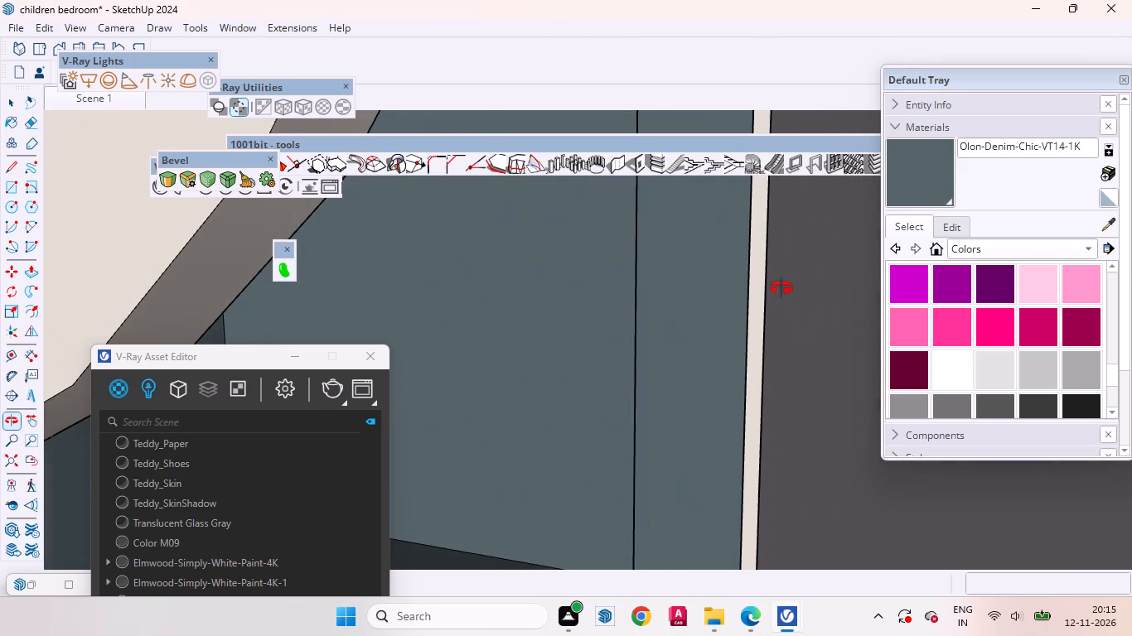
{"action": "scroll", "coordinate": [757, 271], "scroll_direction": "up", "scroll_amount": 15}
{"action": "left_click", "coordinate": [701, 281]}
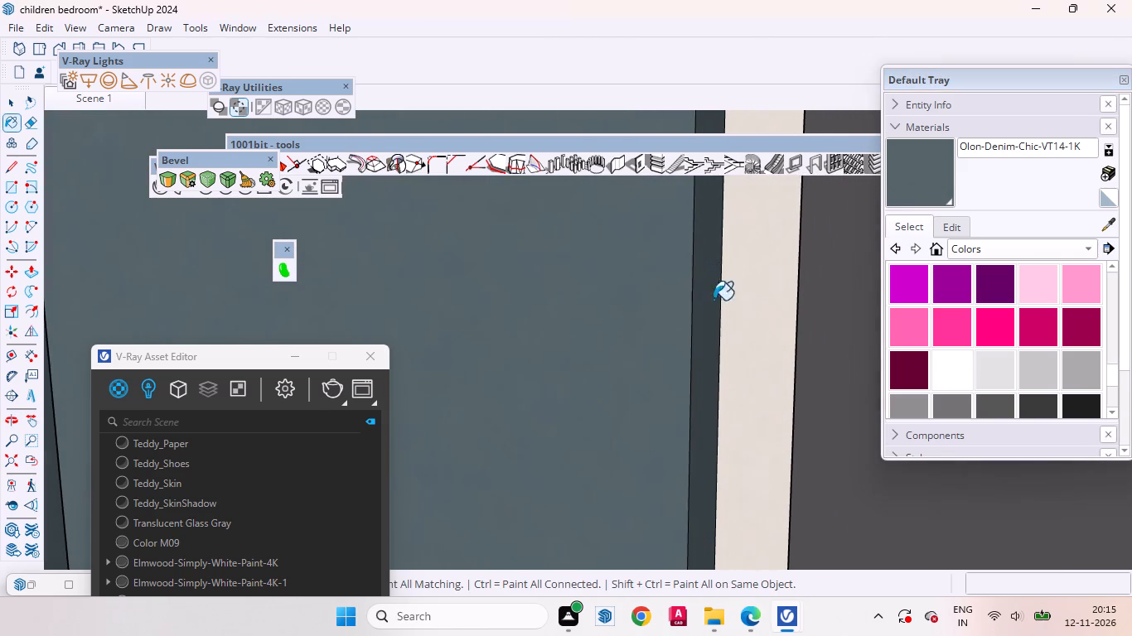
{"action": "key", "text": "space"}
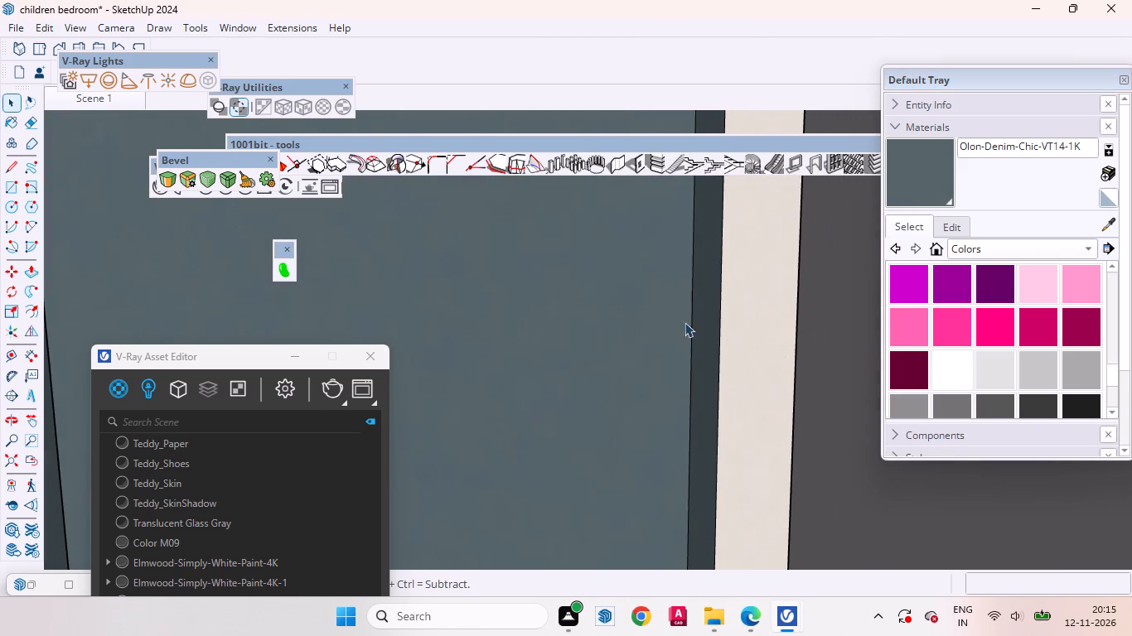
{"action": "scroll", "coordinate": [785, 357], "scroll_direction": "down", "scroll_amount": 20}
{"action": "scroll", "coordinate": [785, 357], "scroll_direction": "down", "scroll_amount": 11}
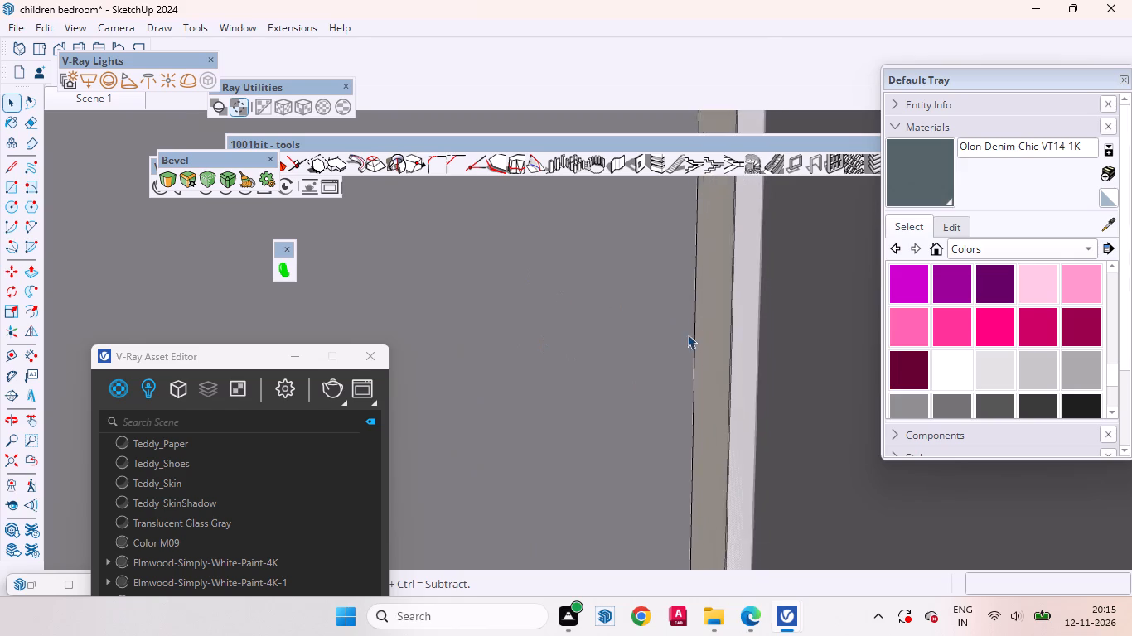
{"action": "scroll", "coordinate": [687, 334], "scroll_direction": "down", "scroll_amount": 20}
{"action": "scroll", "coordinate": [687, 334], "scroll_direction": "down", "scroll_amount": 12}
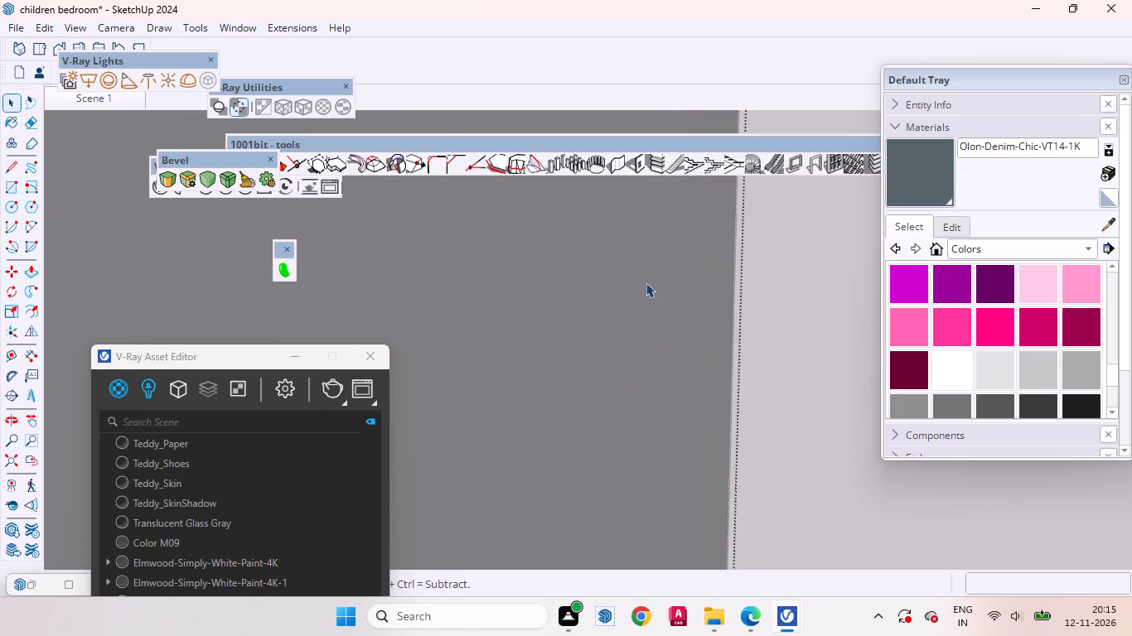
Close the overhead cabinet group that is open for editing.
{"action": "scroll", "coordinate": [646, 282], "scroll_direction": "down", "scroll_amount": 20}
{"action": "scroll", "coordinate": [646, 282], "scroll_direction": "down", "scroll_amount": 12}
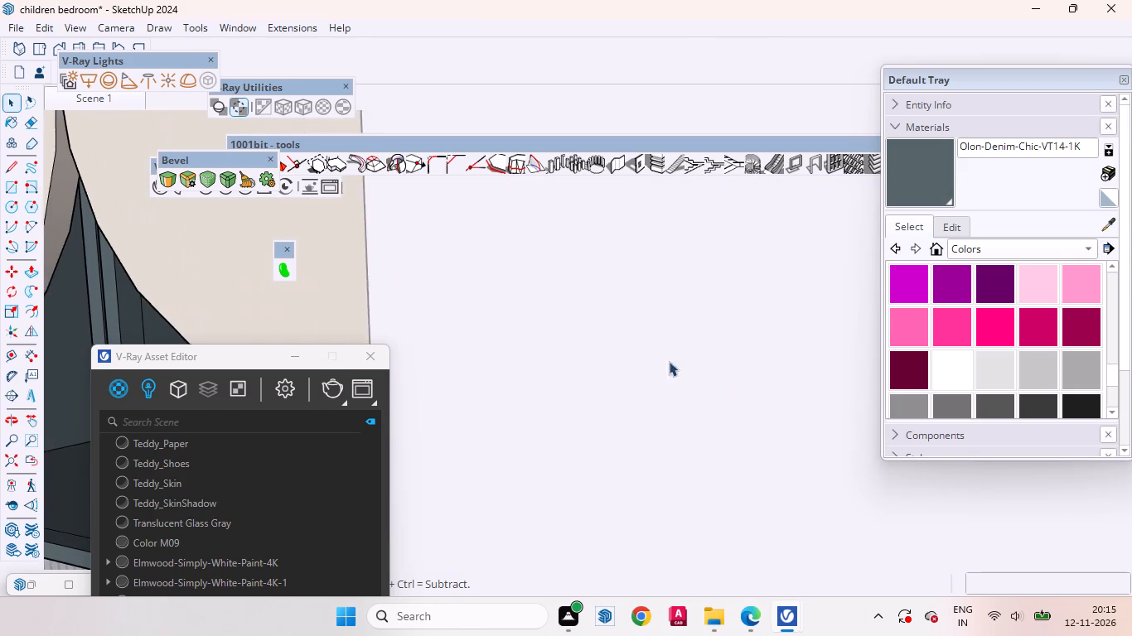
{"action": "scroll", "coordinate": [669, 361], "scroll_direction": "down", "scroll_amount": 20}
{"action": "scroll", "coordinate": [669, 361], "scroll_direction": "down", "scroll_amount": 12}
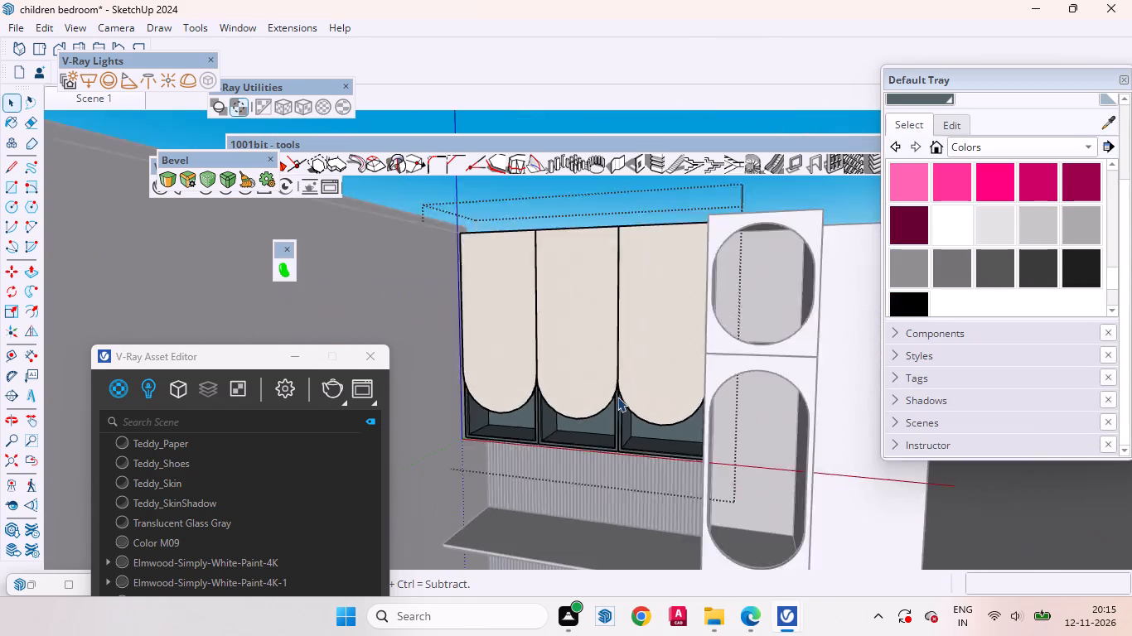
{"action": "scroll", "coordinate": [617, 397], "scroll_direction": "down", "scroll_amount": 9}
{"action": "left_click", "coordinate": [710, 266]}
{"action": "left_click", "coordinate": [715, 271]}
Paint the tall cabinet's upper, middle and lower front frames with Olon-Fresh-Linen-VT10-1K, sampled from an overhead cabinet's rounded shutter.
{"action": "scroll", "coordinate": [548, 429], "scroll_direction": "up", "scroll_amount": 4}
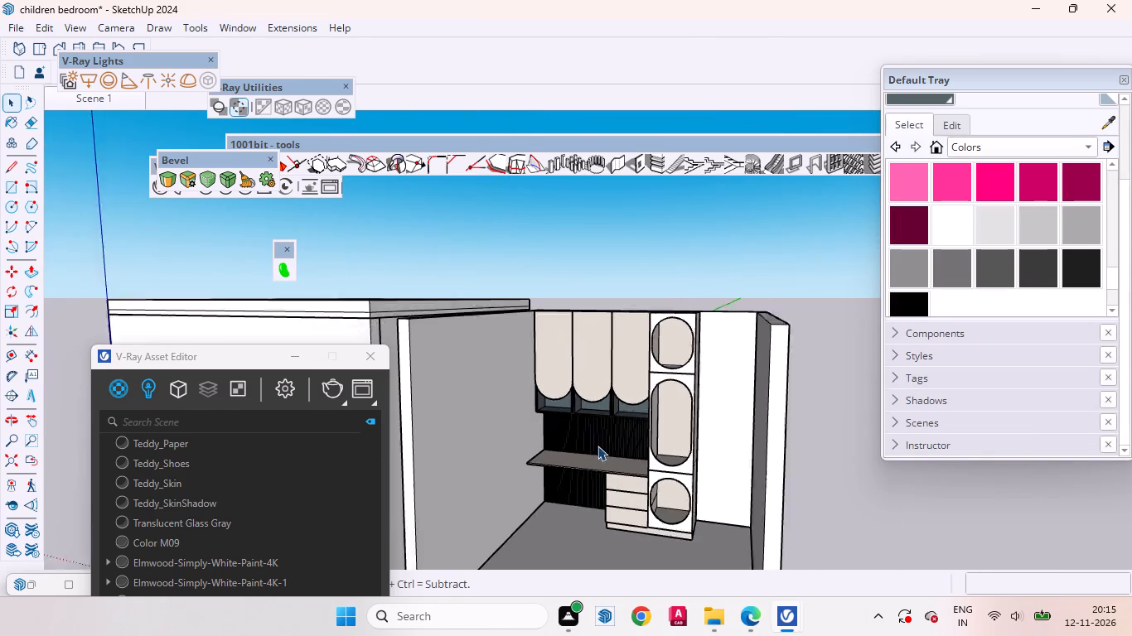
{"action": "scroll", "coordinate": [597, 446], "scroll_direction": "up", "scroll_amount": 7}
{"action": "middle_click_drag", "start_coordinate": [524, 449], "coordinate": [535, 462]}
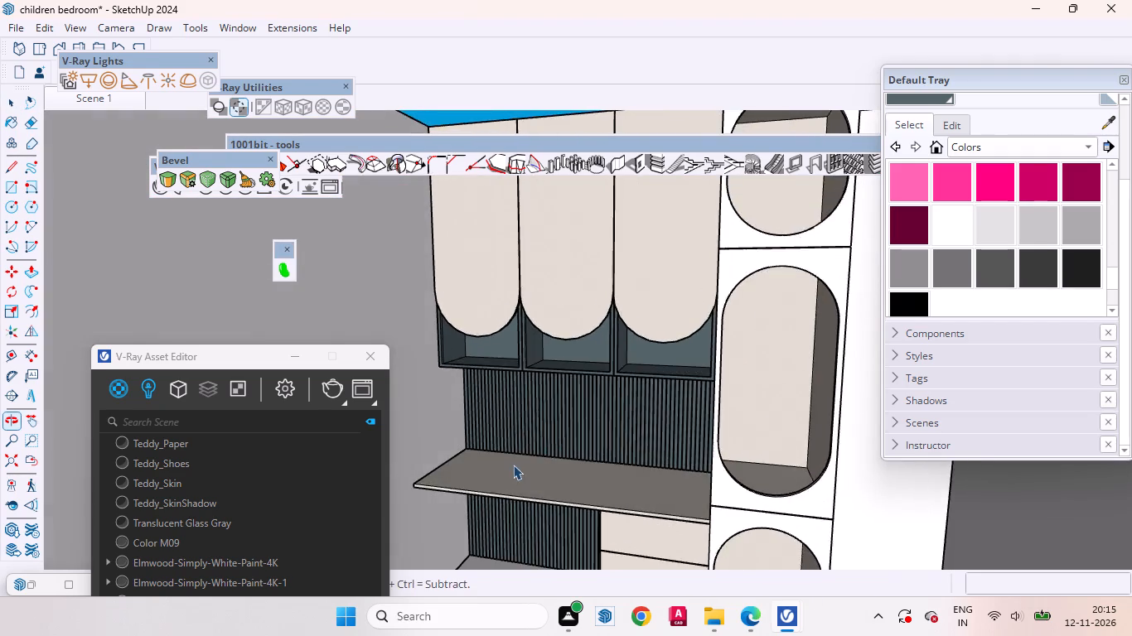
{"action": "scroll", "coordinate": [496, 465], "scroll_direction": "down", "scroll_amount": 8}
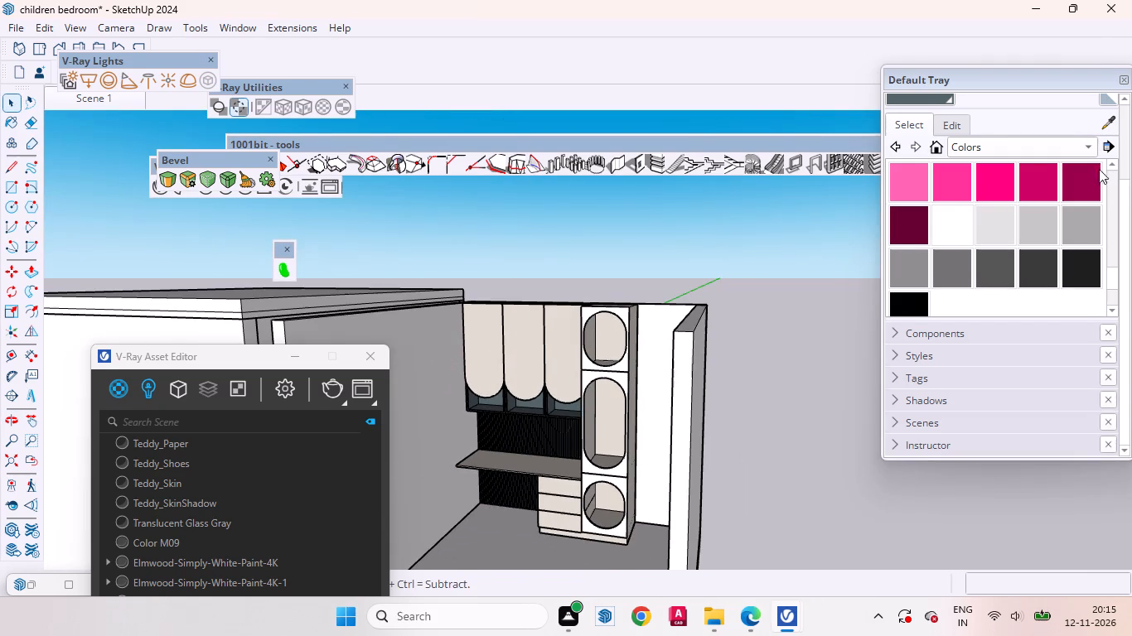
{"action": "left_click", "coordinate": [1110, 125]}
{"action": "left_click", "coordinate": [558, 354]}
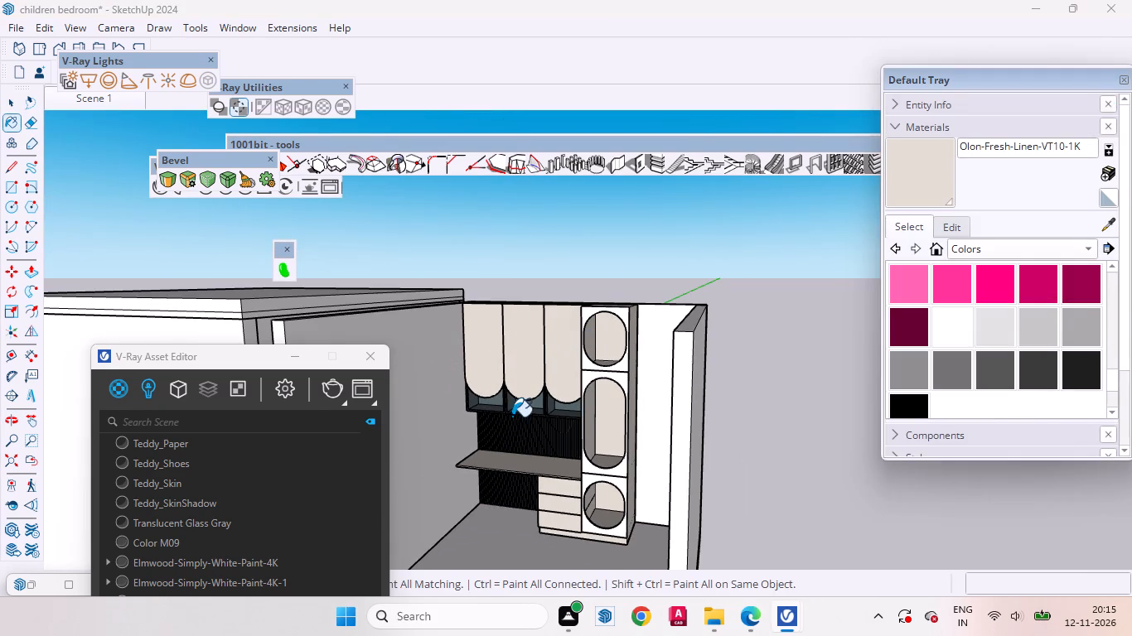
{"action": "scroll", "coordinate": [582, 386], "scroll_direction": "up", "scroll_amount": 9}
{"action": "left_click", "coordinate": [588, 351]}
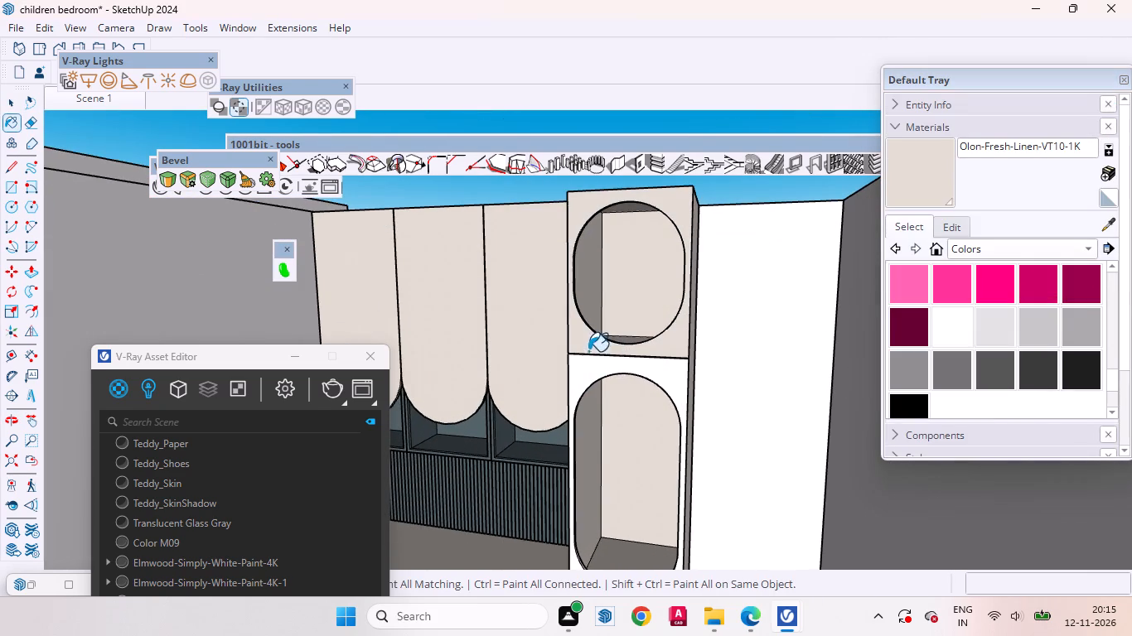
{"action": "left_click", "coordinate": [585, 376]}
{"action": "scroll", "coordinate": [631, 272], "scroll_direction": "down", "scroll_amount": 7}
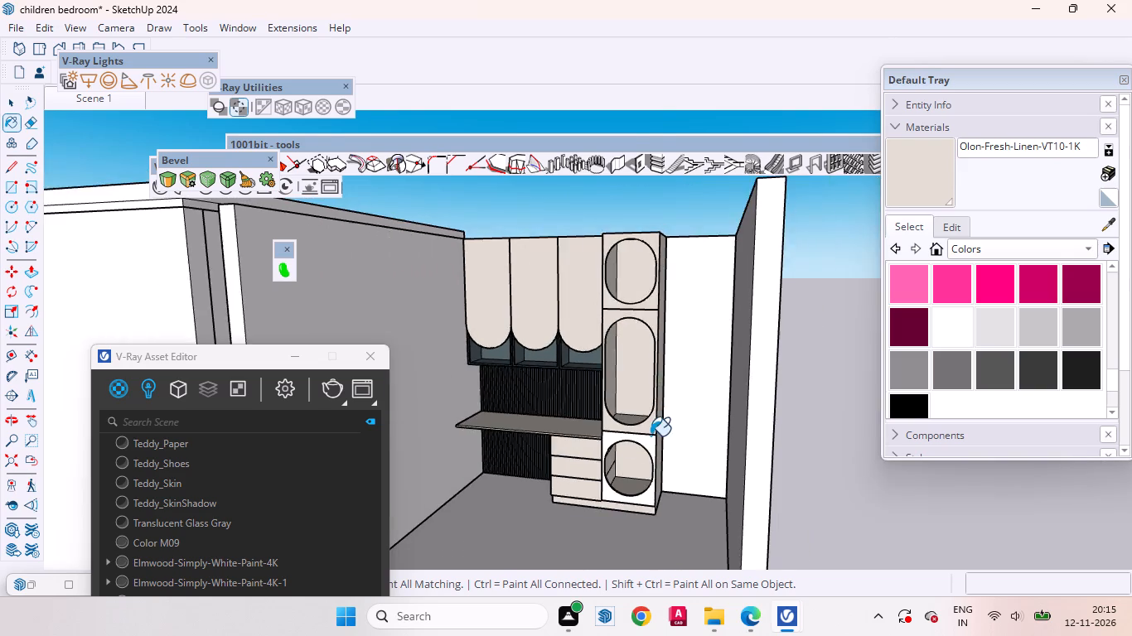
{"action": "scroll", "coordinate": [651, 436], "scroll_direction": "up", "scroll_amount": 4}
{"action": "left_click", "coordinate": [654, 456]}
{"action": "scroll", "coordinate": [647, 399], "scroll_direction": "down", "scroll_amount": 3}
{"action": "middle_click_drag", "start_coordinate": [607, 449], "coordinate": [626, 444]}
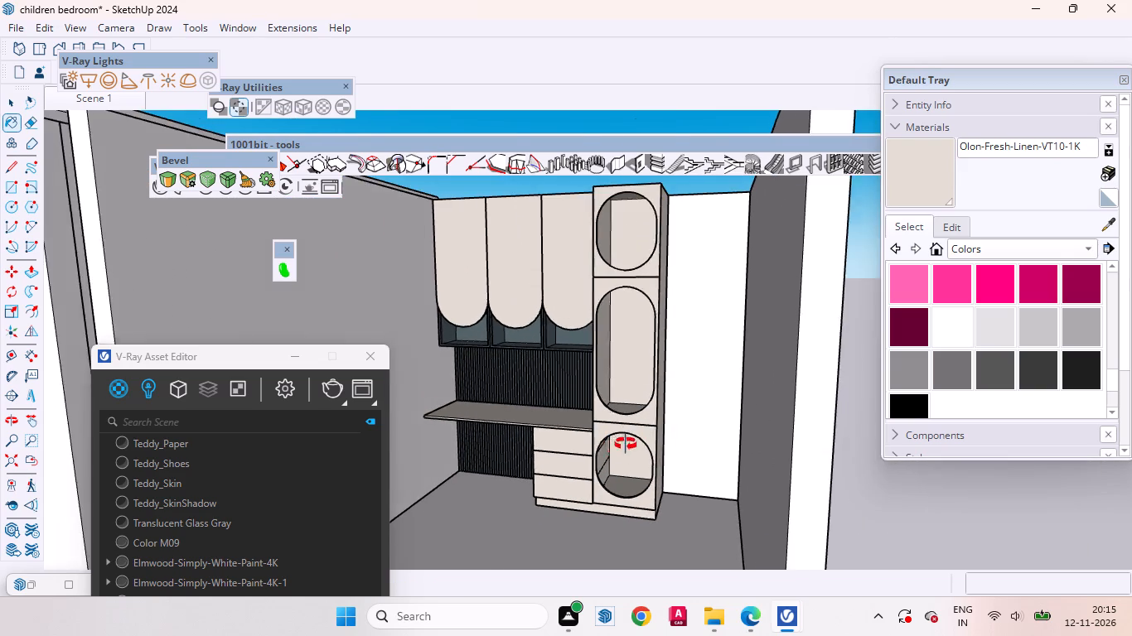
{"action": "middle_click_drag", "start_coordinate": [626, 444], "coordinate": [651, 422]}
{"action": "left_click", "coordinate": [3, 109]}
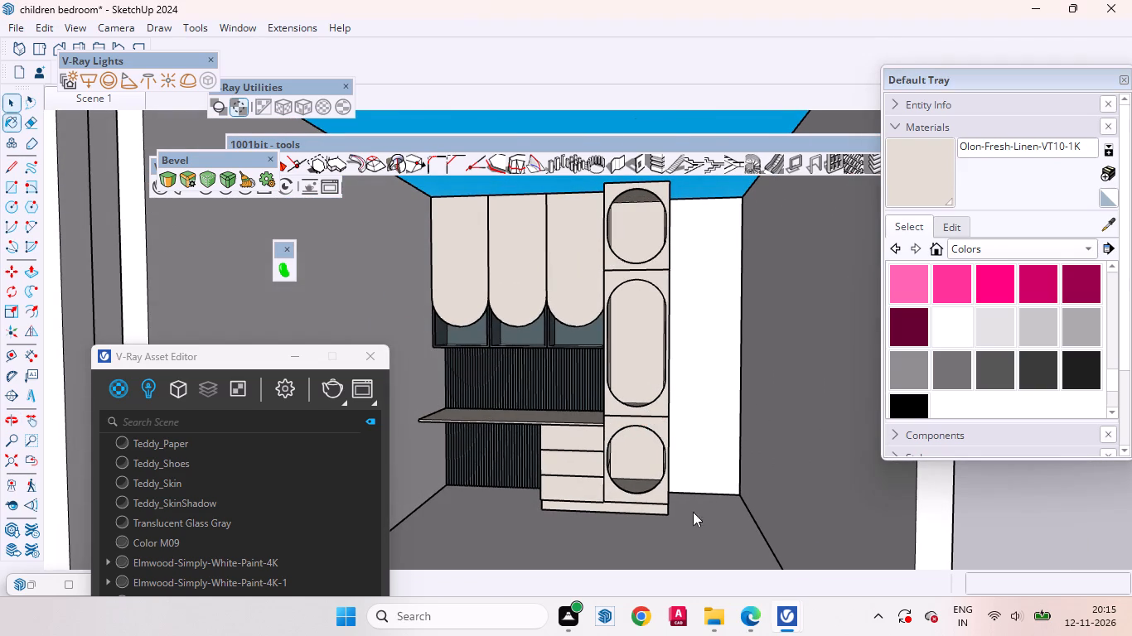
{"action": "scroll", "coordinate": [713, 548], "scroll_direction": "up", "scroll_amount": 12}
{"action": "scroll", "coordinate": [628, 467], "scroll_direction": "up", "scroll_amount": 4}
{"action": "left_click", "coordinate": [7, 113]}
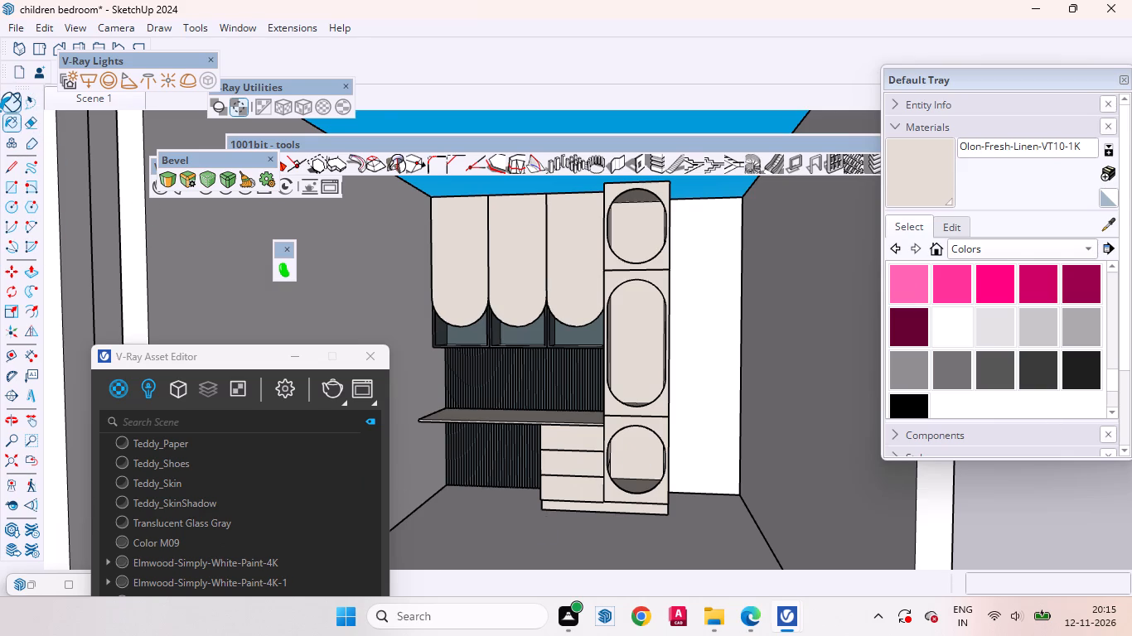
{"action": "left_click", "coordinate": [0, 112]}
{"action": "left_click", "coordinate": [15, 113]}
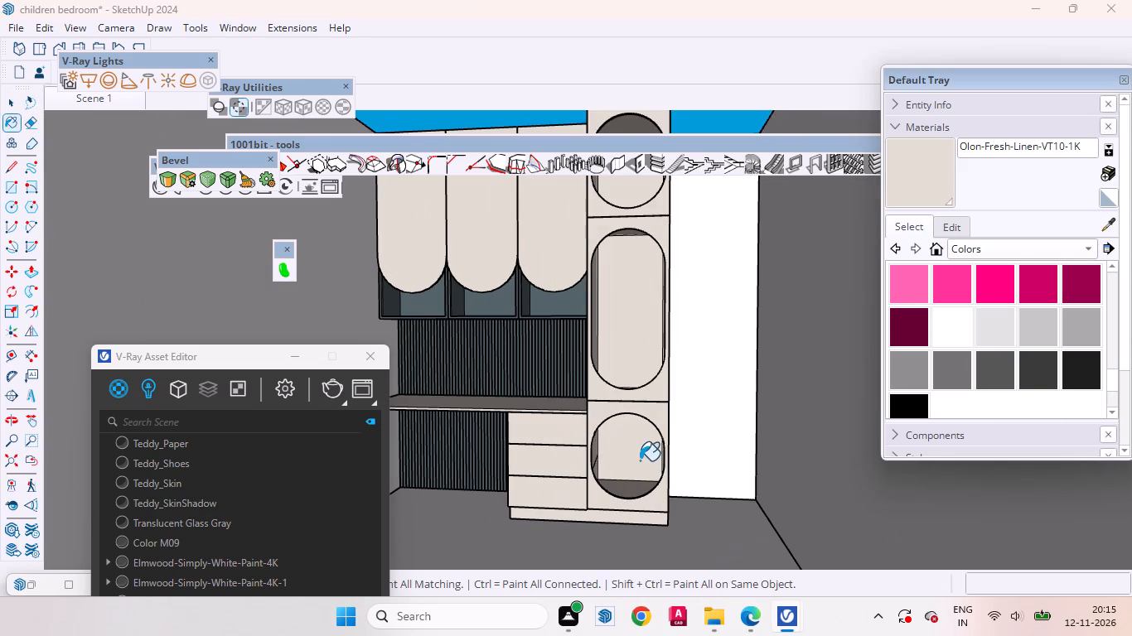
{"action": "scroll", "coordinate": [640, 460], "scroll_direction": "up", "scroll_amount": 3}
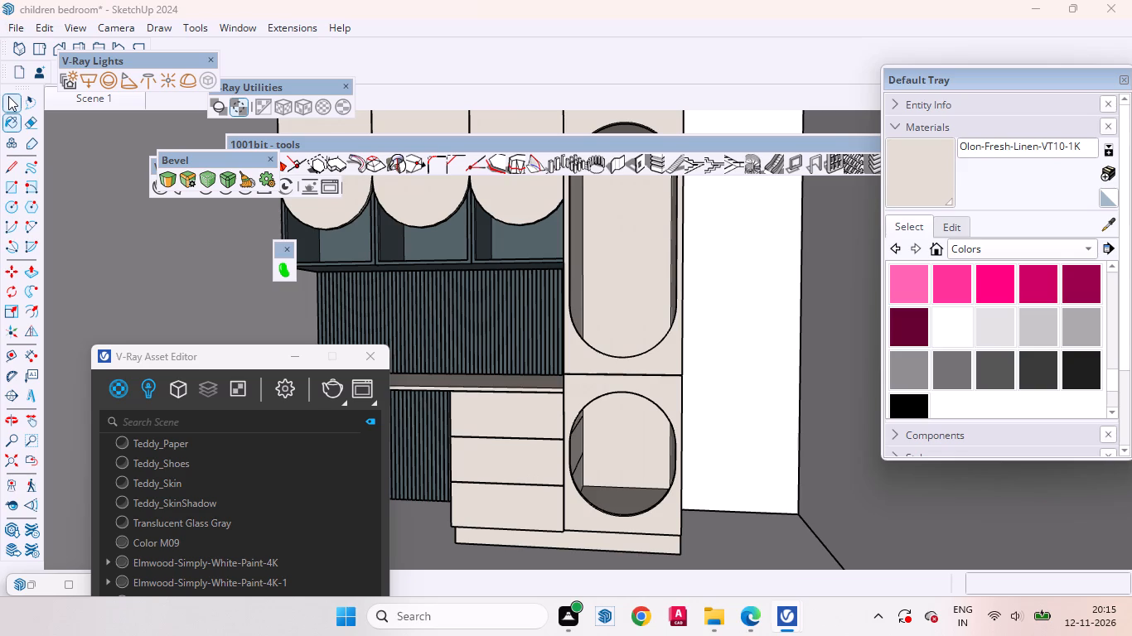
Inside the drawer and tall cabinet group, erase the middle pair of stray edges on the lower compartment's left inner wall.
{"action": "left_click", "coordinate": [8, 96]}
{"action": "scroll", "coordinate": [640, 469], "scroll_direction": "up", "scroll_amount": 7}
{"action": "middle_click_drag", "start_coordinate": [582, 470], "coordinate": [556, 464]}
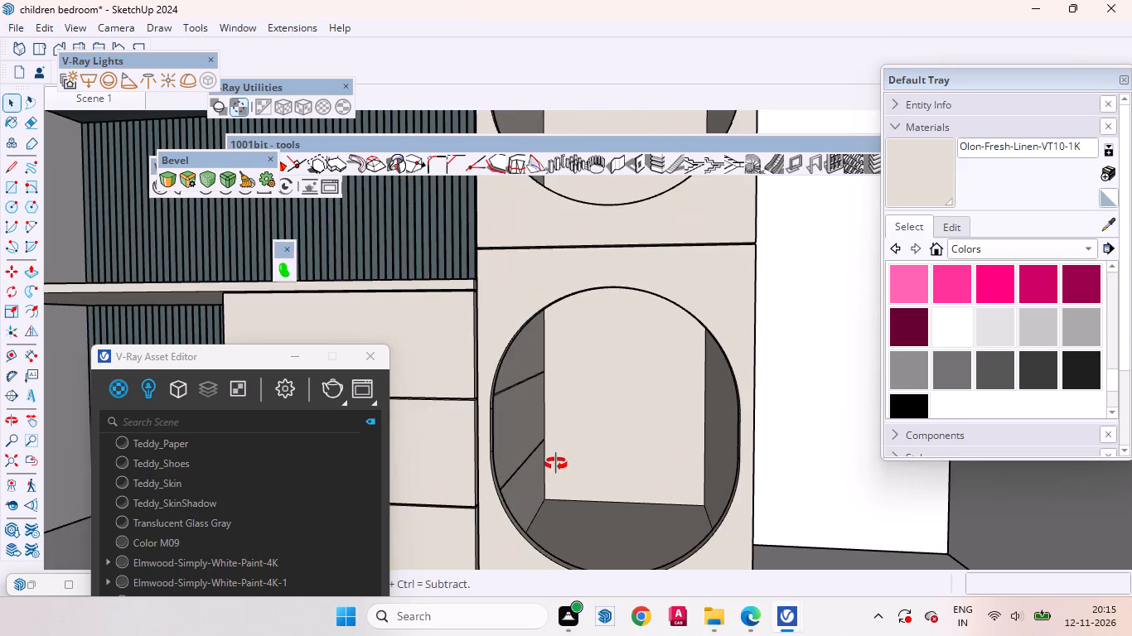
{"action": "middle_click_drag", "start_coordinate": [556, 464], "coordinate": [515, 465]}
{"action": "scroll", "coordinate": [470, 348], "scroll_direction": "up", "scroll_amount": 3}
{"action": "left_click", "coordinate": [474, 379]}
{"action": "double_click", "coordinate": [474, 379]}
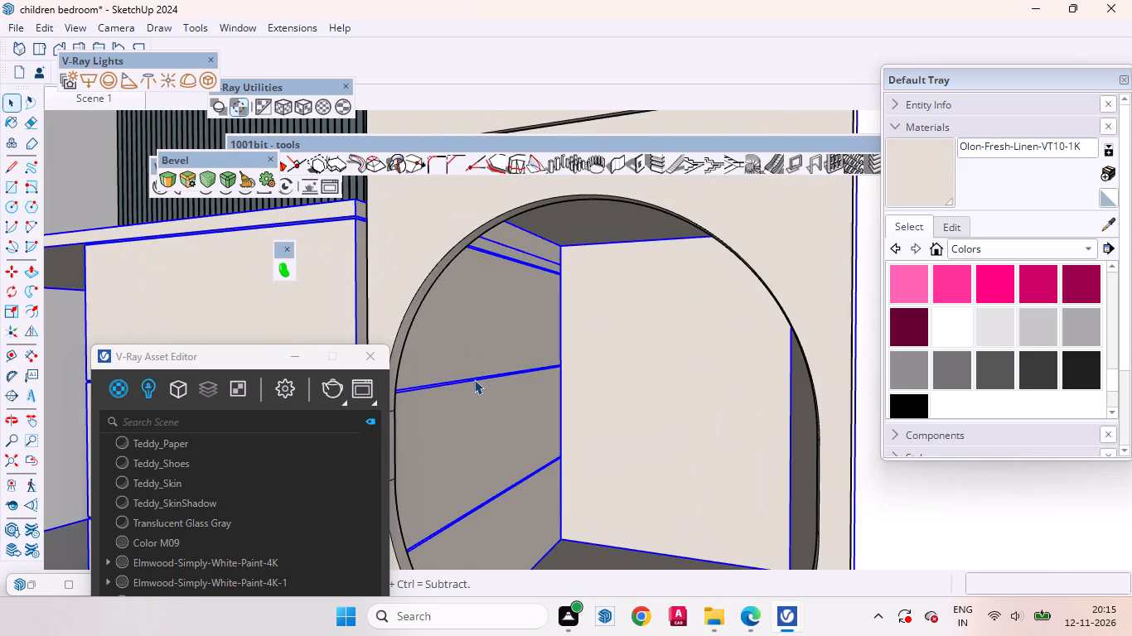
{"action": "left_click", "coordinate": [464, 373]}
{"action": "left_click", "coordinate": [472, 378]}
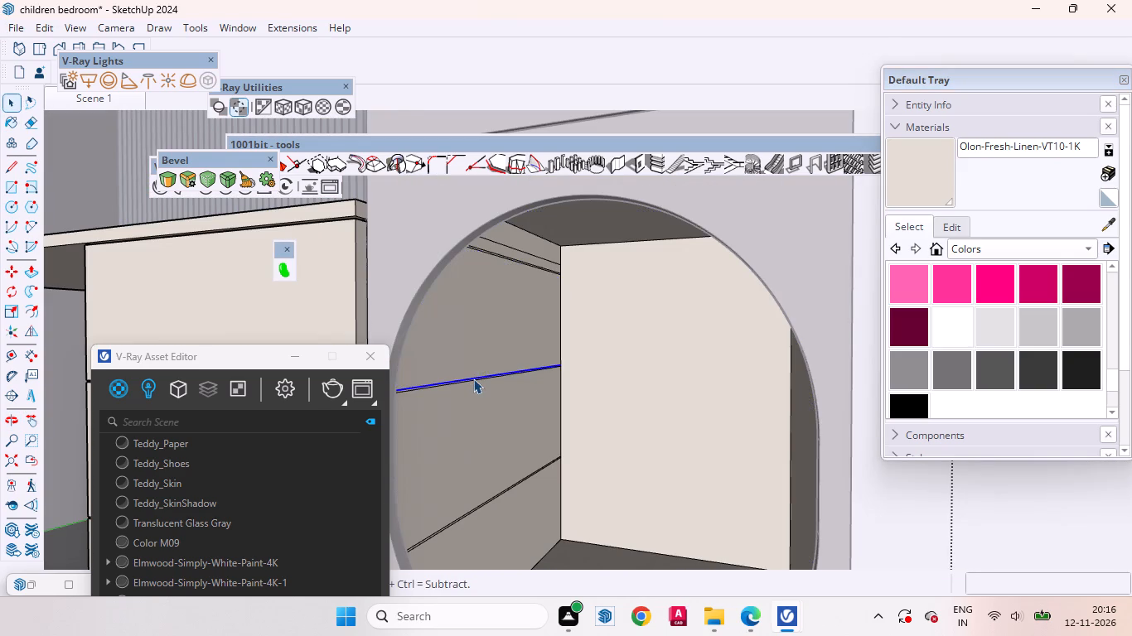
{"action": "scroll", "coordinate": [473, 378], "scroll_direction": "up", "scroll_amount": 4}
{"action": "right_click", "coordinate": [473, 378]}
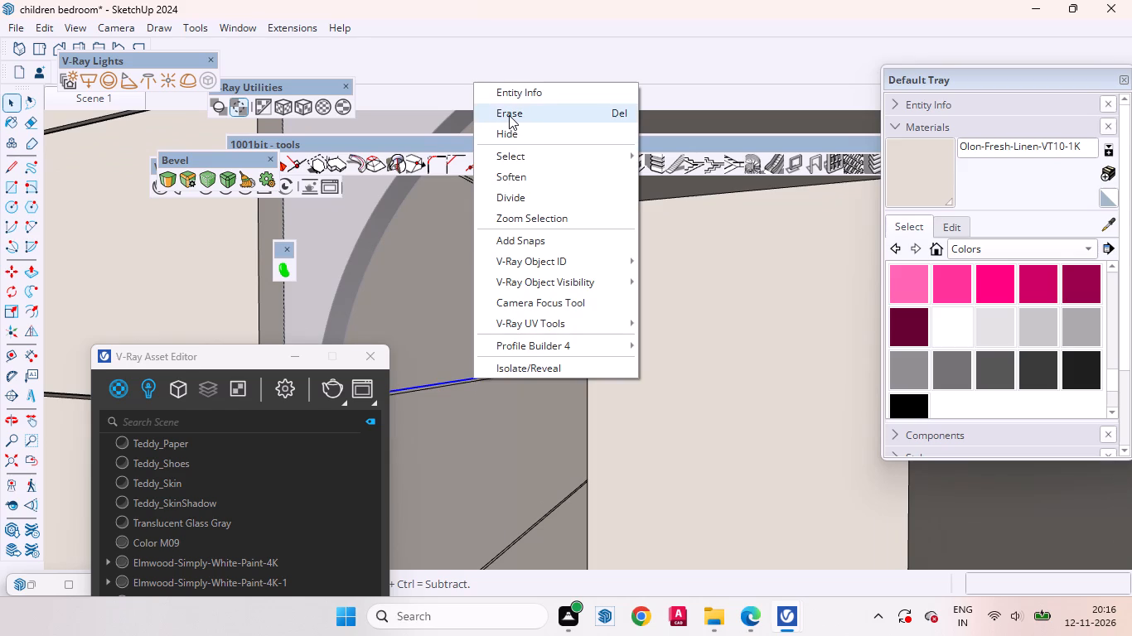
{"action": "left_click", "coordinate": [509, 115]}
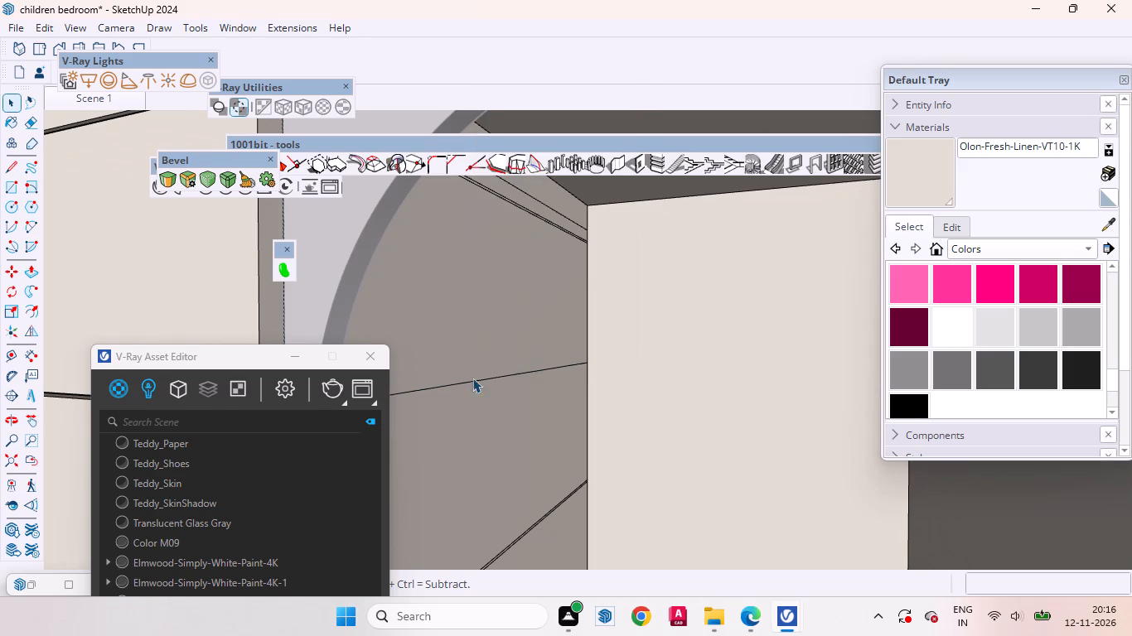
{"action": "left_click", "coordinate": [470, 383]}
{"action": "right_click", "coordinate": [469, 383]}
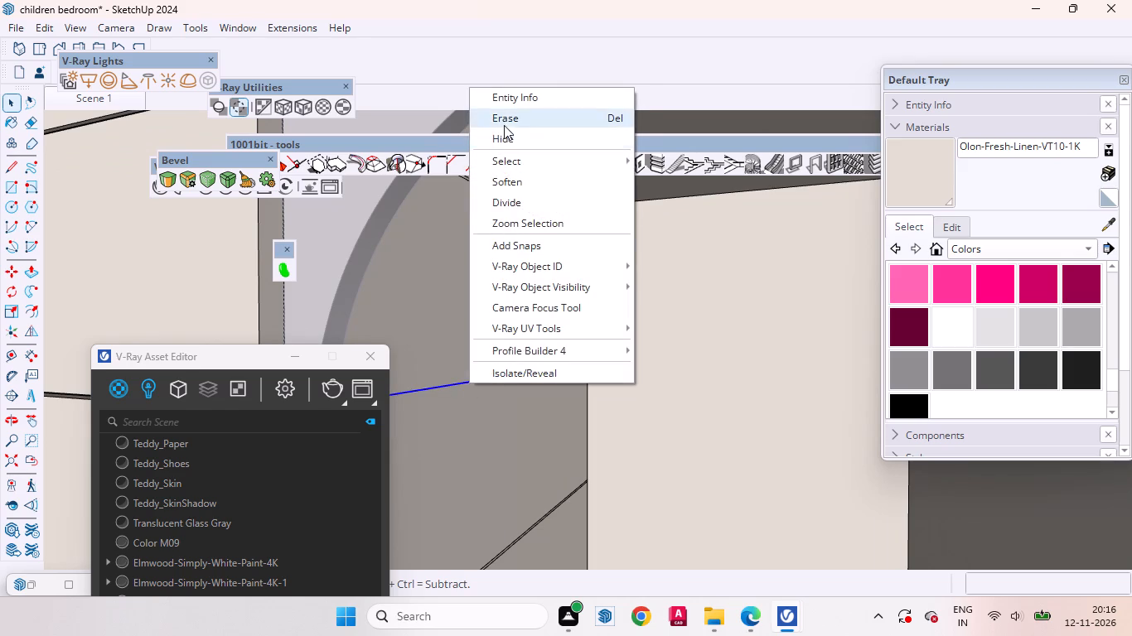
{"action": "left_click", "coordinate": [504, 120]}
Erase the lowest pair of stray edges on the lower compartment's left inner wall and close the group.
{"action": "scroll", "coordinate": [555, 294], "scroll_direction": "down", "scroll_amount": 8}
{"action": "scroll", "coordinate": [561, 426], "scroll_direction": "up", "scroll_amount": 10}
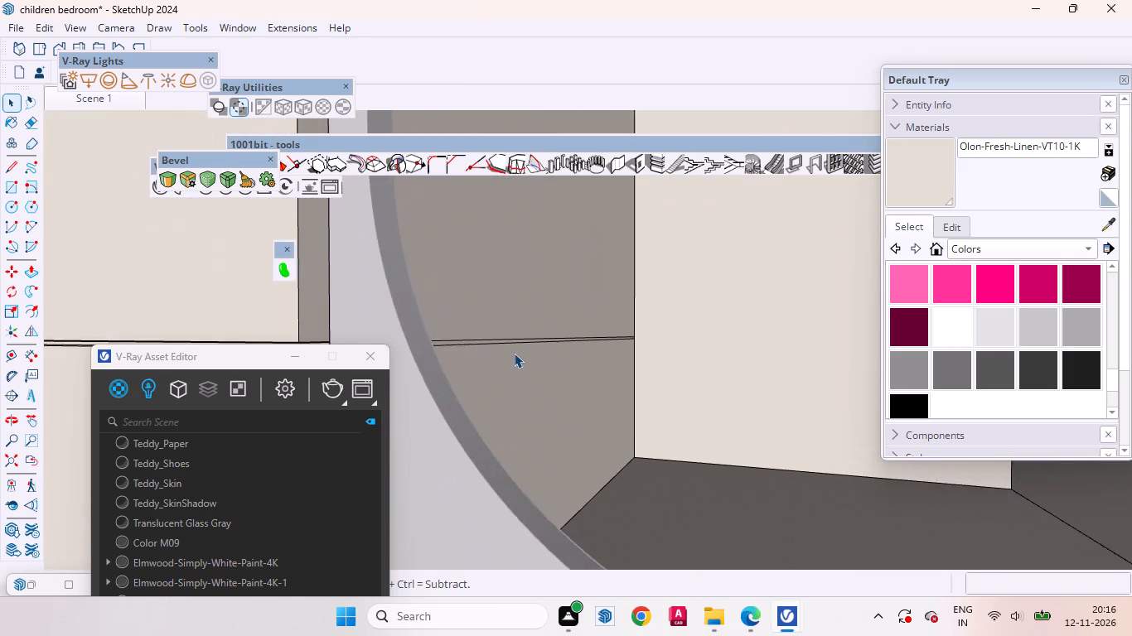
{"action": "scroll", "coordinate": [514, 353], "scroll_direction": "up", "scroll_amount": 5}
{"action": "left_click", "coordinate": [473, 334]}
{"action": "scroll", "coordinate": [473, 334], "scroll_direction": "up", "scroll_amount": 1}
{"action": "right_click", "coordinate": [473, 334]}
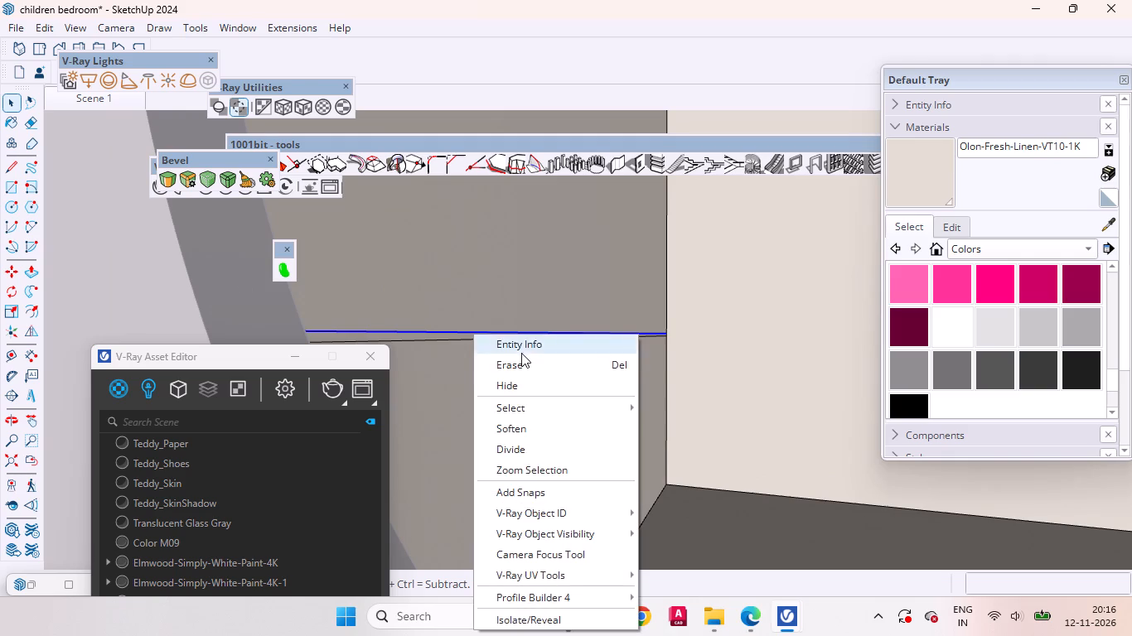
{"action": "left_click", "coordinate": [518, 361]}
{"action": "left_click", "coordinate": [443, 343]}
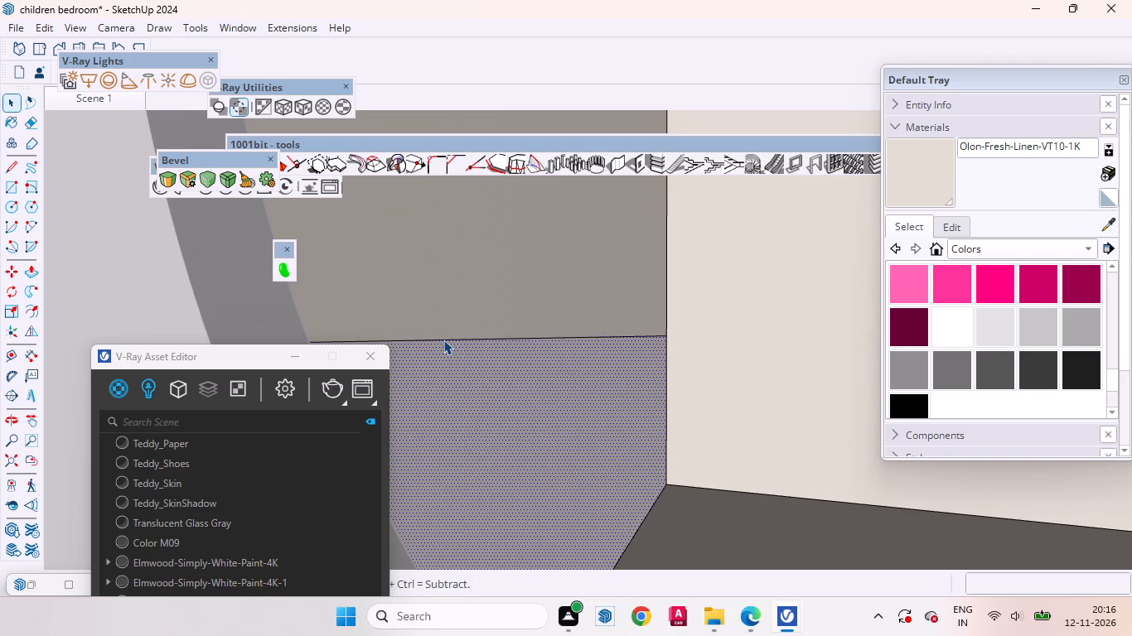
{"action": "left_click", "coordinate": [443, 340]}
{"action": "right_click", "coordinate": [443, 340]}
{"action": "left_click", "coordinate": [490, 373]}
{"action": "scroll", "coordinate": [670, 396], "scroll_direction": "down", "scroll_amount": 6}
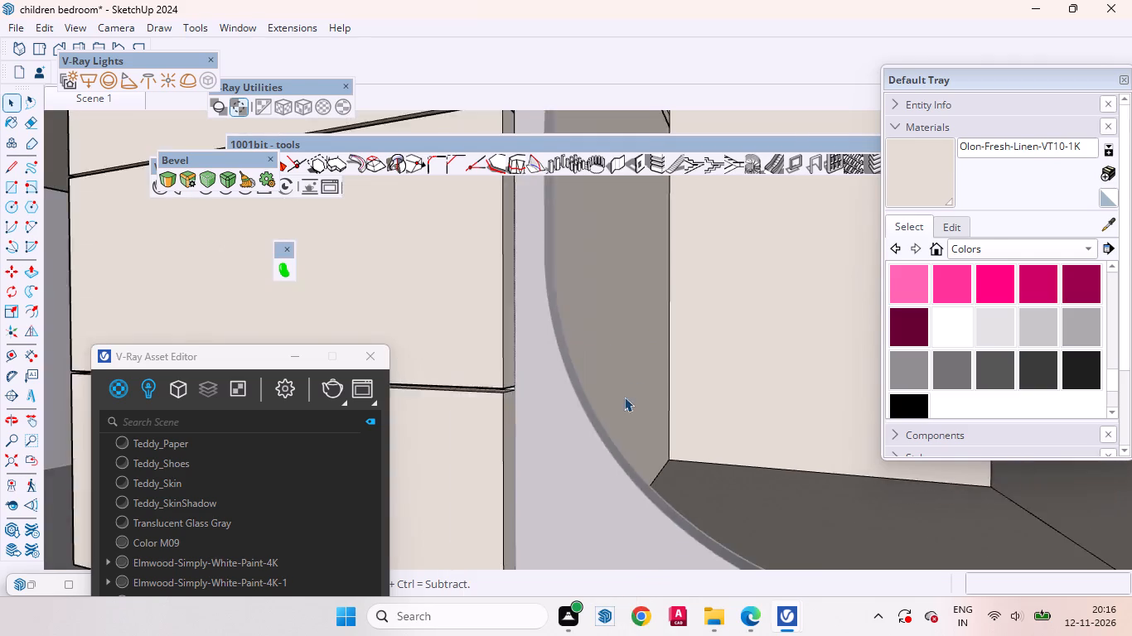
{"action": "scroll", "coordinate": [624, 397], "scroll_direction": "down", "scroll_amount": 20}
{"action": "scroll", "coordinate": [624, 397], "scroll_direction": "down", "scroll_amount": 13}
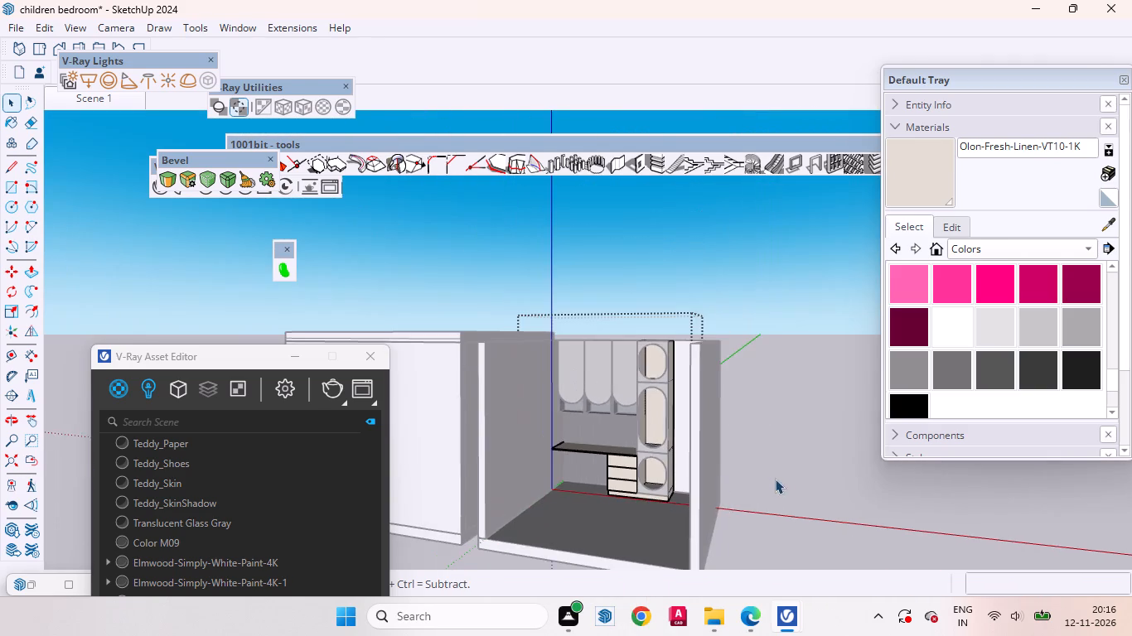
{"action": "left_click", "coordinate": [789, 479]}
{"action": "middle_click_drag", "start_coordinate": [705, 481], "coordinate": [778, 497]}
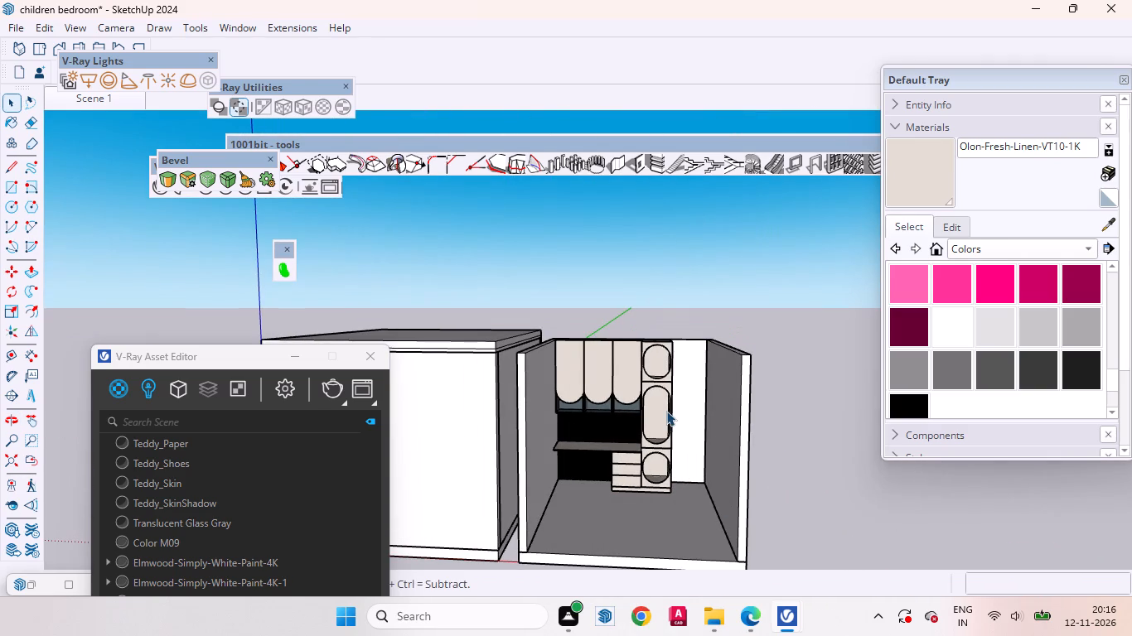
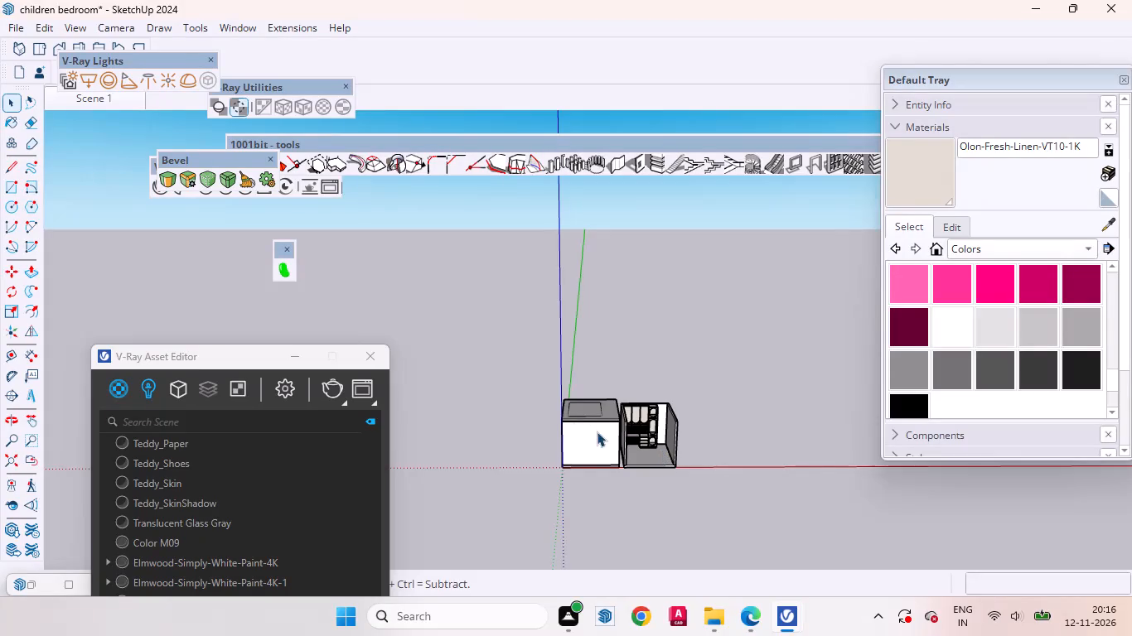
Examine both bedroom room models from the front and sides, including the finished overhead cabinets, desk and tall cabinet.
{"action": "scroll", "coordinate": [709, 458], "scroll_direction": "up", "scroll_amount": 10}
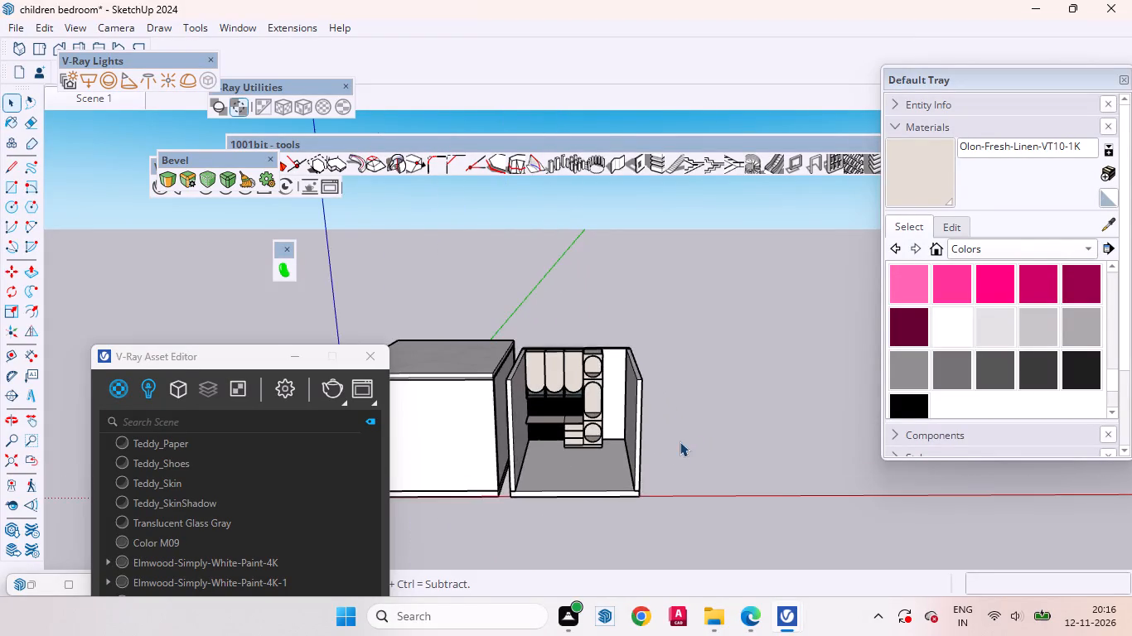
{"action": "scroll", "coordinate": [758, 468], "scroll_direction": "down", "scroll_amount": 4}
{"action": "middle_click_drag", "start_coordinate": [729, 479], "coordinate": [691, 463]}
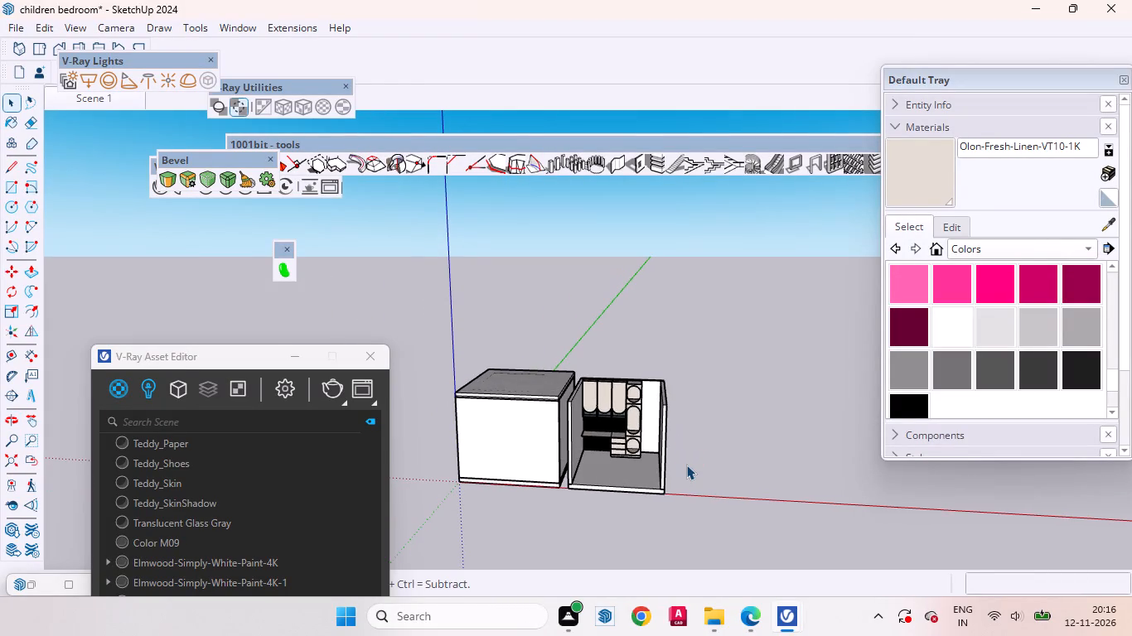
{"action": "scroll", "coordinate": [493, 461], "scroll_direction": "up", "scroll_amount": 3}
{"action": "scroll", "coordinate": [746, 468], "scroll_direction": "up", "scroll_amount": 5}
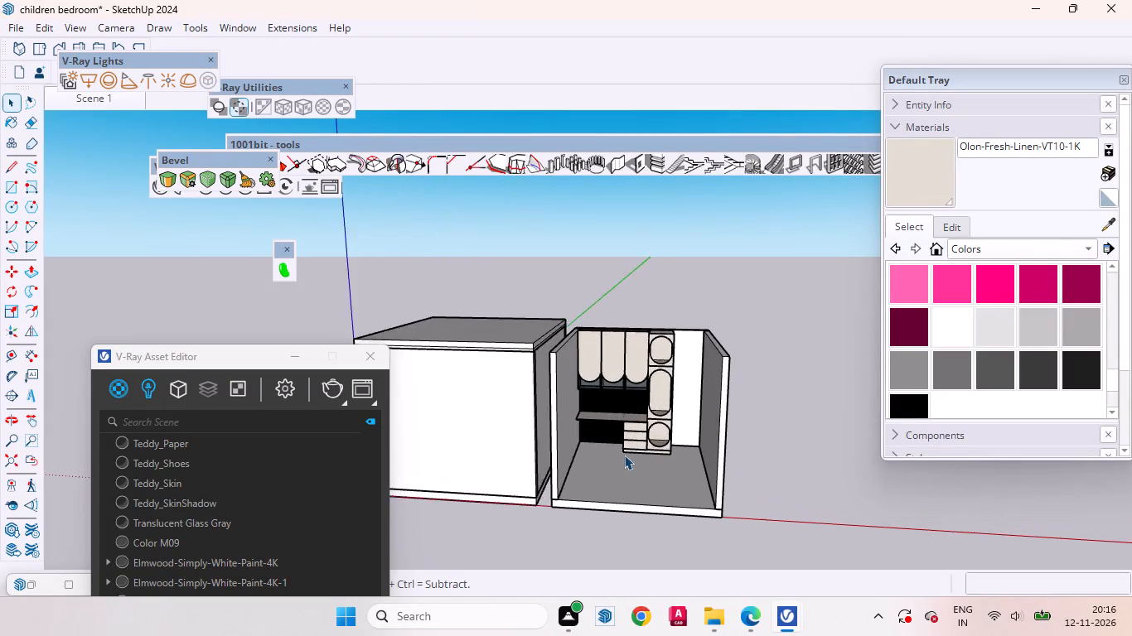
{"action": "scroll", "coordinate": [624, 455], "scroll_direction": "up", "scroll_amount": 8}
{"action": "scroll", "coordinate": [713, 520], "scroll_direction": "down", "scroll_amount": 12}
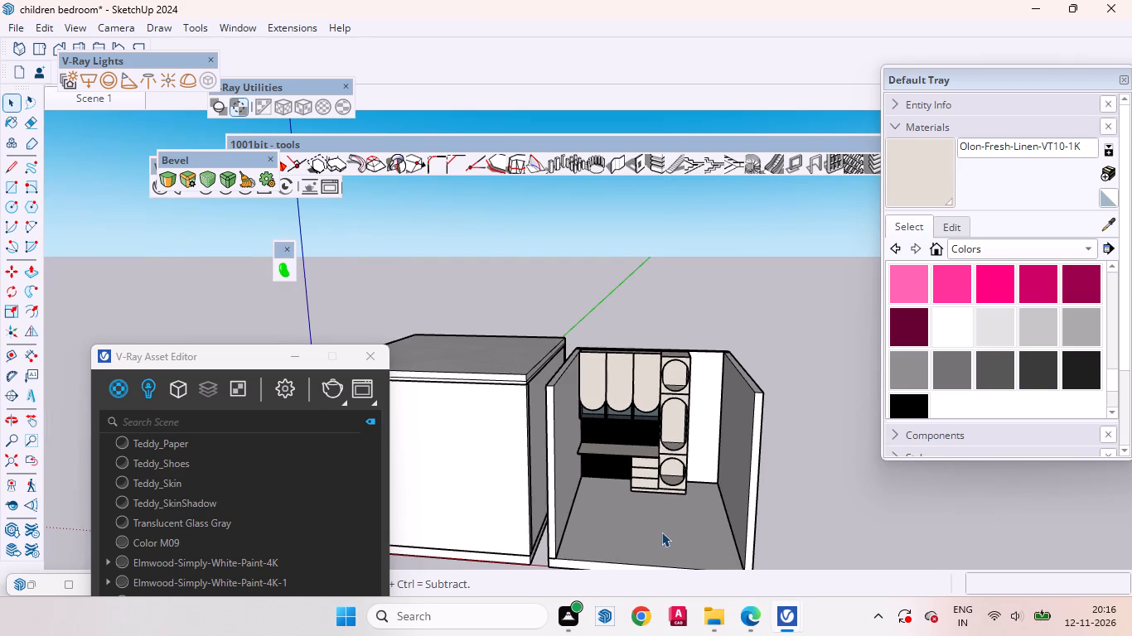
{"action": "scroll", "coordinate": [699, 441], "scroll_direction": "down", "scroll_amount": 5}
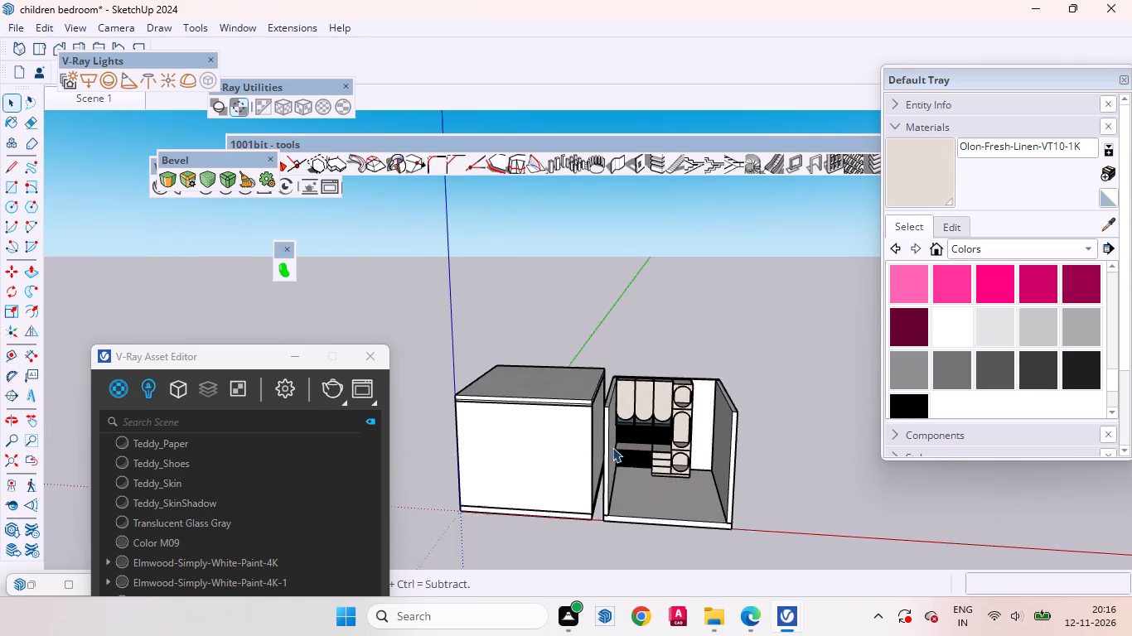
{"action": "scroll", "coordinate": [612, 447], "scroll_direction": "down", "scroll_amount": 3}
{"action": "middle_click_drag", "start_coordinate": [547, 456], "coordinate": [815, 482]}
{"action": "scroll", "coordinate": [650, 465], "scroll_direction": "up", "scroll_amount": 2}
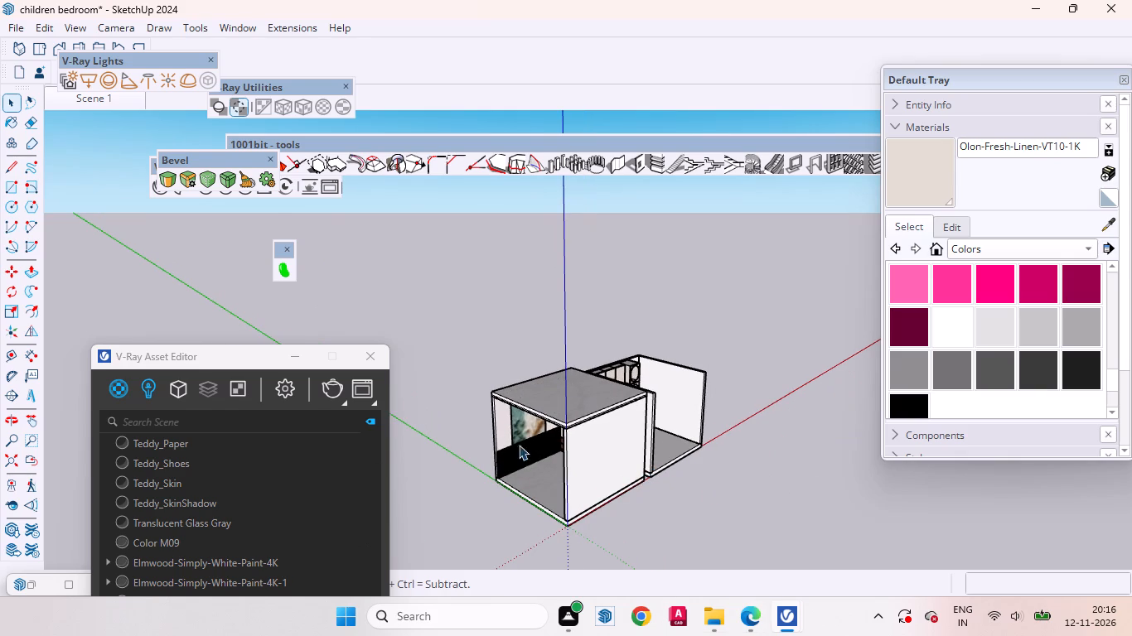
{"action": "scroll", "coordinate": [668, 409], "scroll_direction": "up", "scroll_amount": 2}
{"action": "middle_click_drag", "start_coordinate": [692, 438], "coordinate": [568, 473]}
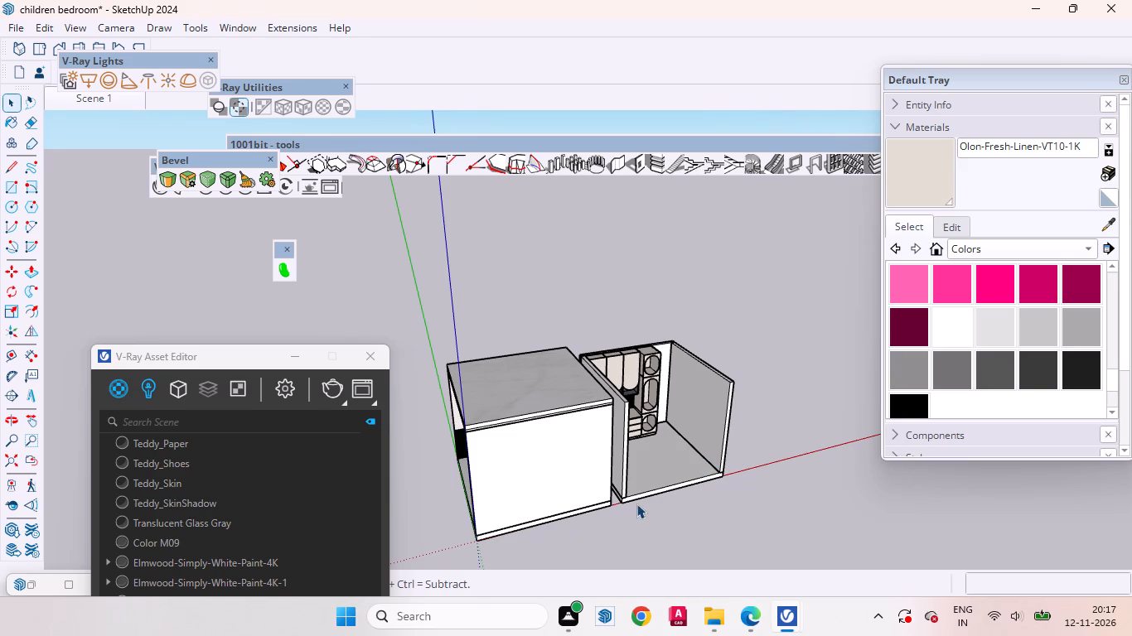
{"action": "middle_click_drag", "start_coordinate": [734, 475], "coordinate": [706, 477]}
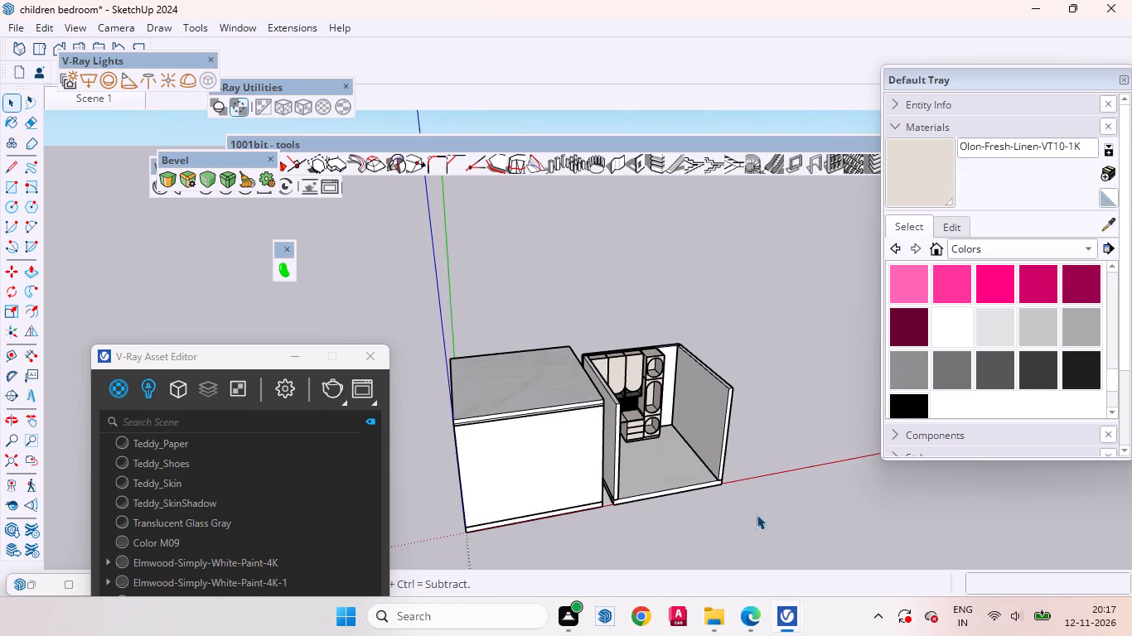
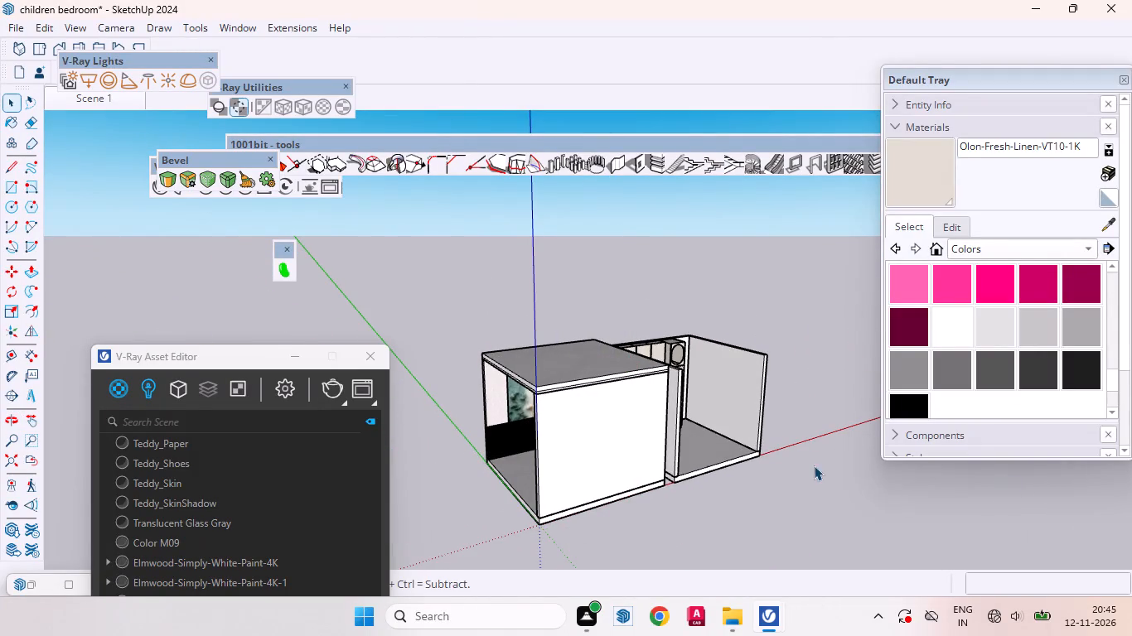
Examine the overhead cabinets, fluted back panel, desk, drawers and tall cabinet up close from the open front of the second room.
{"action": "scroll", "coordinate": [801, 446], "scroll_direction": "up", "scroll_amount": 7}
{"action": "middle_click_drag", "start_coordinate": [754, 415], "coordinate": [567, 392]}
{"action": "scroll", "coordinate": [600, 385], "scroll_direction": "up", "scroll_amount": 4}
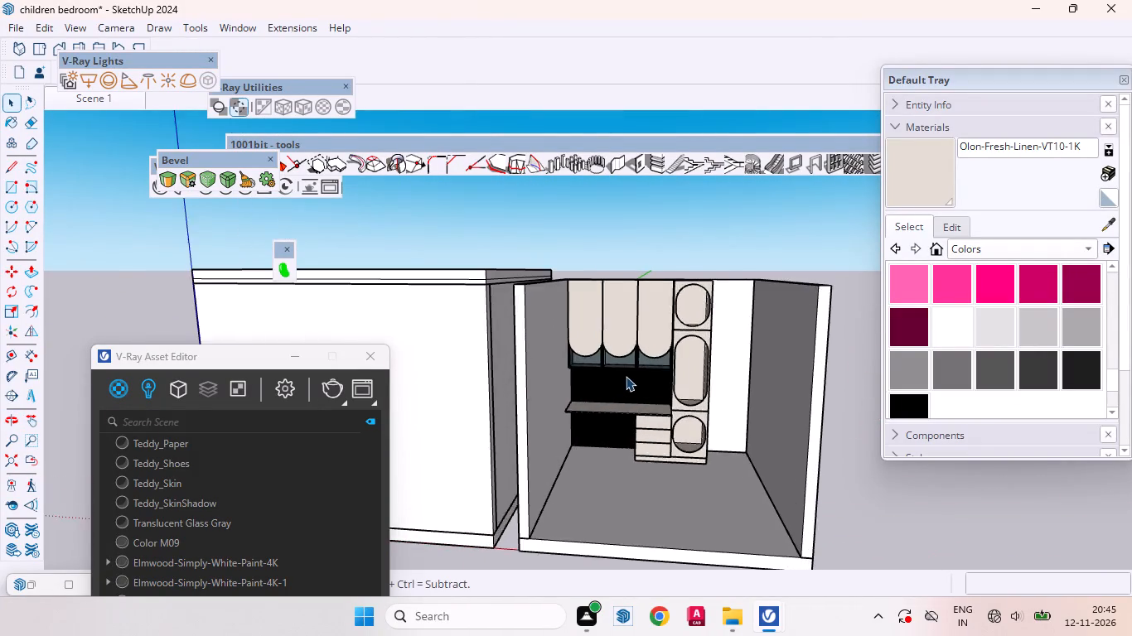
{"action": "scroll", "coordinate": [631, 373], "scroll_direction": "up", "scroll_amount": 3}
{"action": "scroll", "coordinate": [657, 364], "scroll_direction": "down", "scroll_amount": 3}
{"action": "middle_click_drag", "start_coordinate": [666, 379], "coordinate": [683, 364]}
{"action": "scroll", "coordinate": [683, 364], "scroll_direction": "up", "scroll_amount": 2}
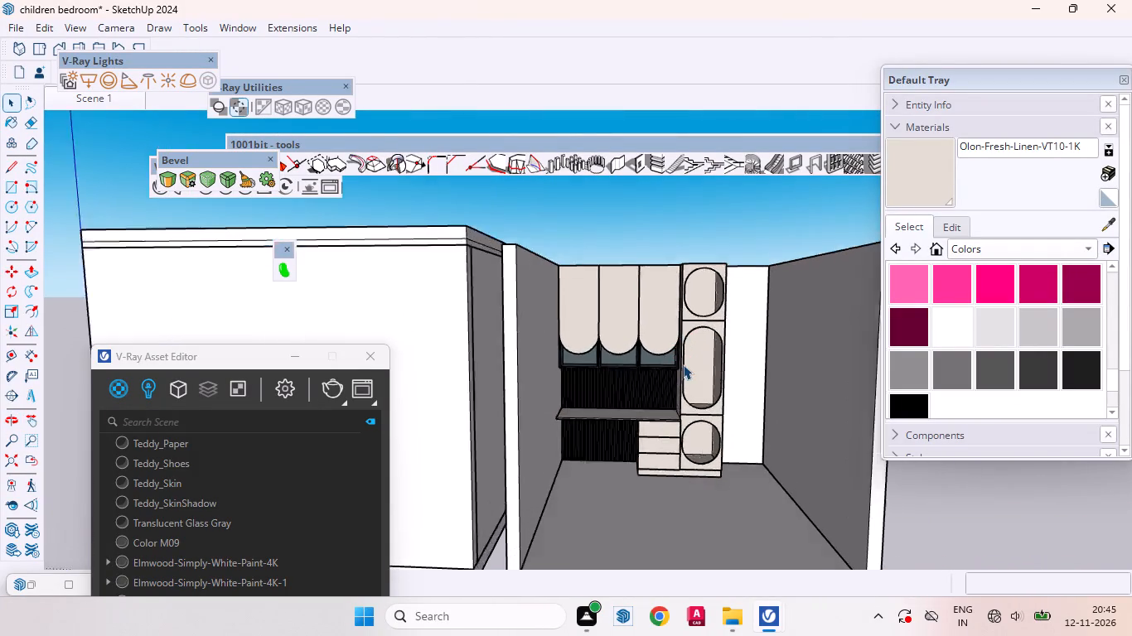
{"action": "scroll", "coordinate": [683, 364], "scroll_direction": "up", "scroll_amount": 5}
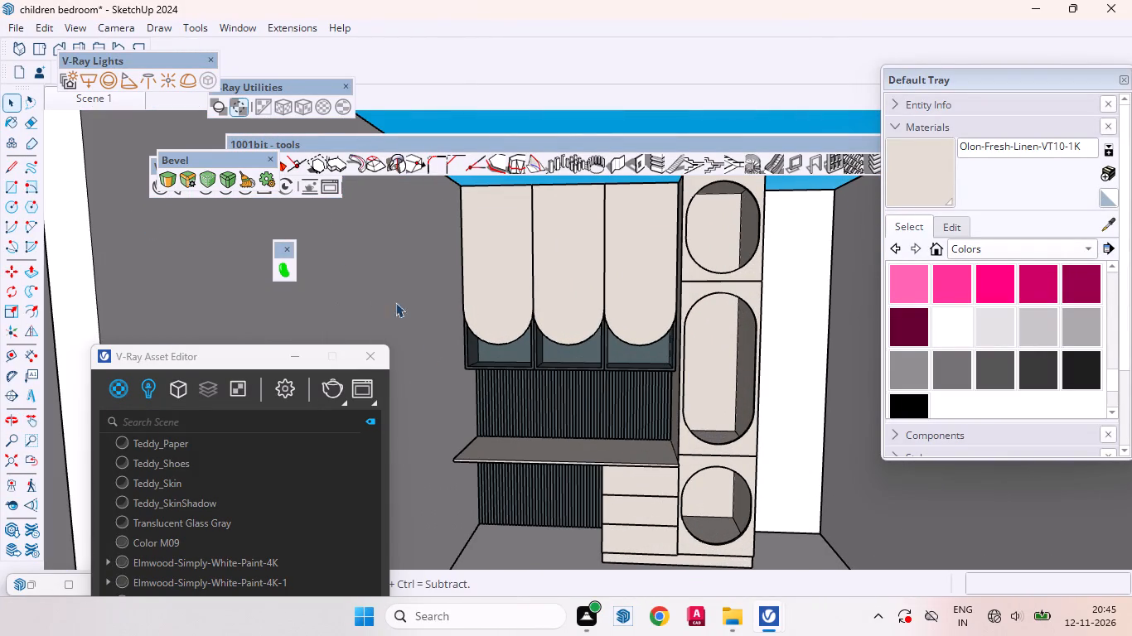
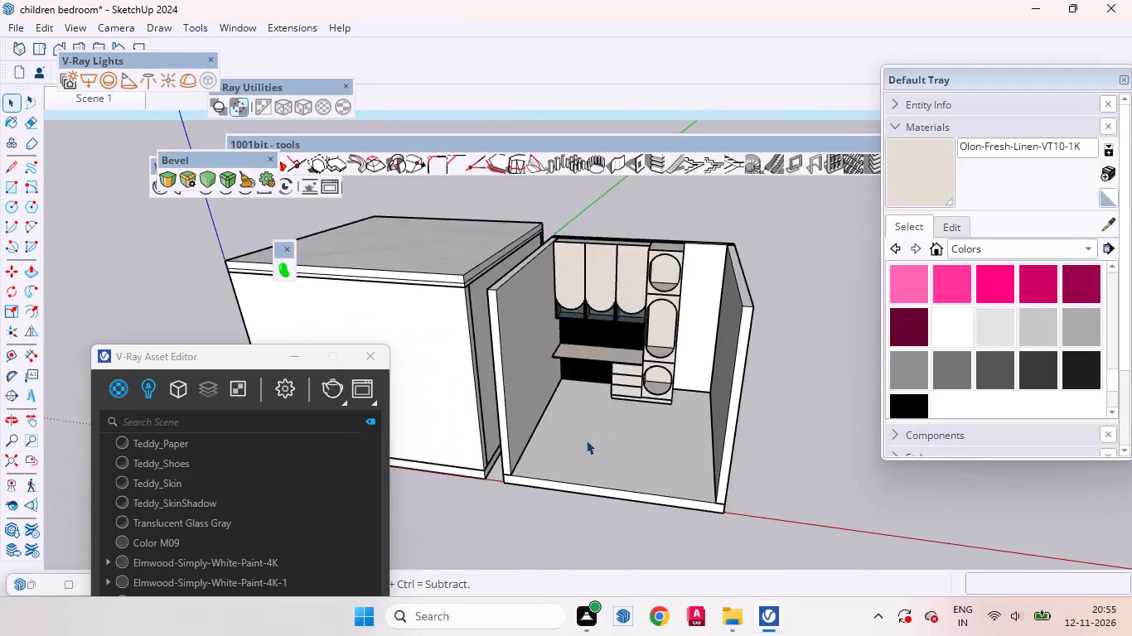
Minimize the V-Ray Asset Editor to clear the view of the two room models.
{"action": "scroll", "coordinate": [571, 398], "scroll_direction": "up", "scroll_amount": 8}
{"action": "scroll", "coordinate": [622, 417], "scroll_direction": "down", "scroll_amount": 4}
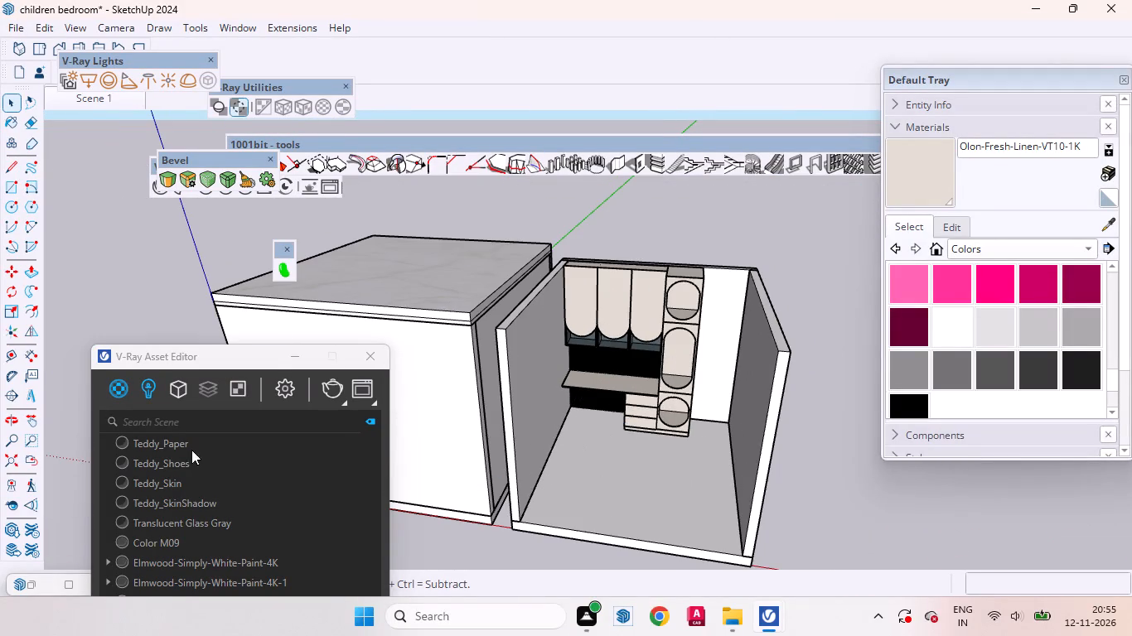
{"action": "left_click_drag", "start_coordinate": [265, 356], "coordinate": [224, 361]}
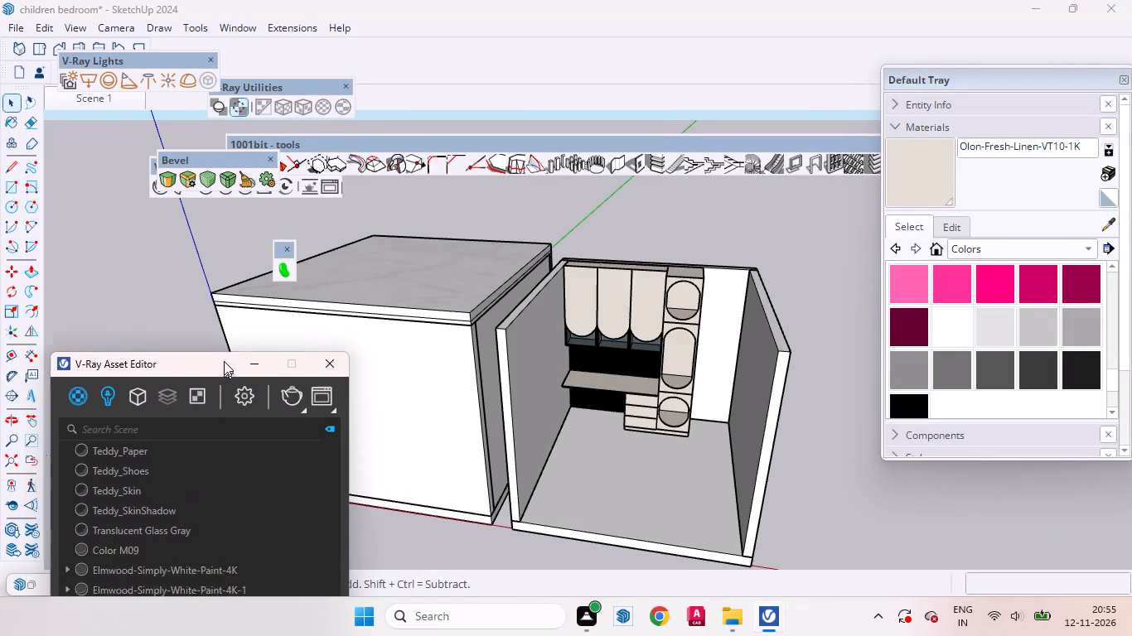
{"action": "left_click_drag", "start_coordinate": [224, 361], "coordinate": [219, 324]}
{"action": "left_click", "coordinate": [254, 330]}
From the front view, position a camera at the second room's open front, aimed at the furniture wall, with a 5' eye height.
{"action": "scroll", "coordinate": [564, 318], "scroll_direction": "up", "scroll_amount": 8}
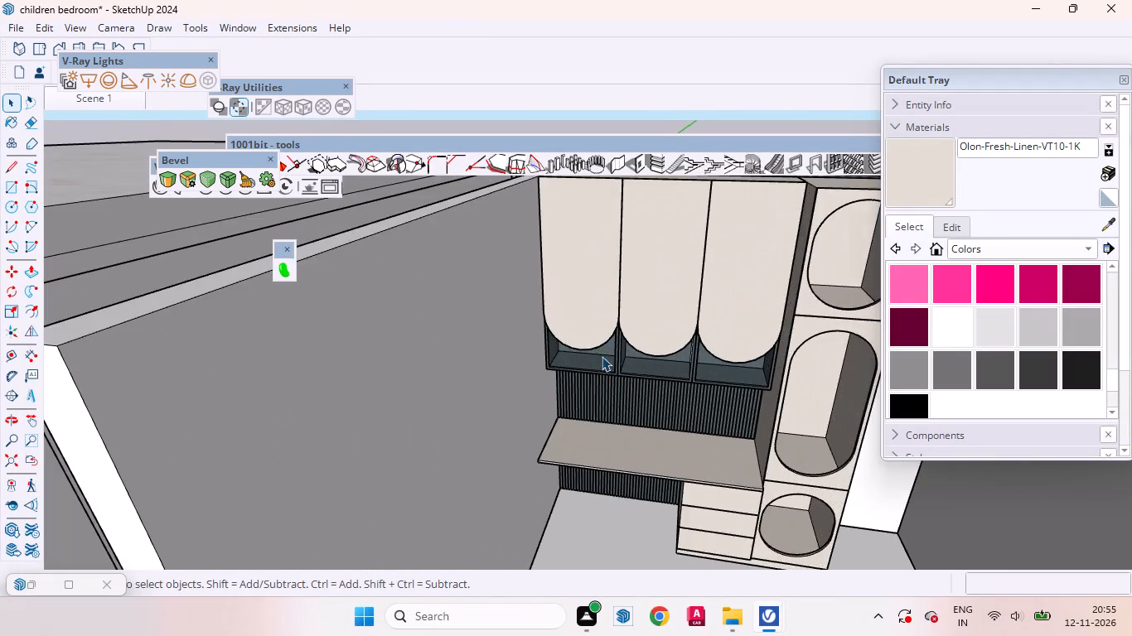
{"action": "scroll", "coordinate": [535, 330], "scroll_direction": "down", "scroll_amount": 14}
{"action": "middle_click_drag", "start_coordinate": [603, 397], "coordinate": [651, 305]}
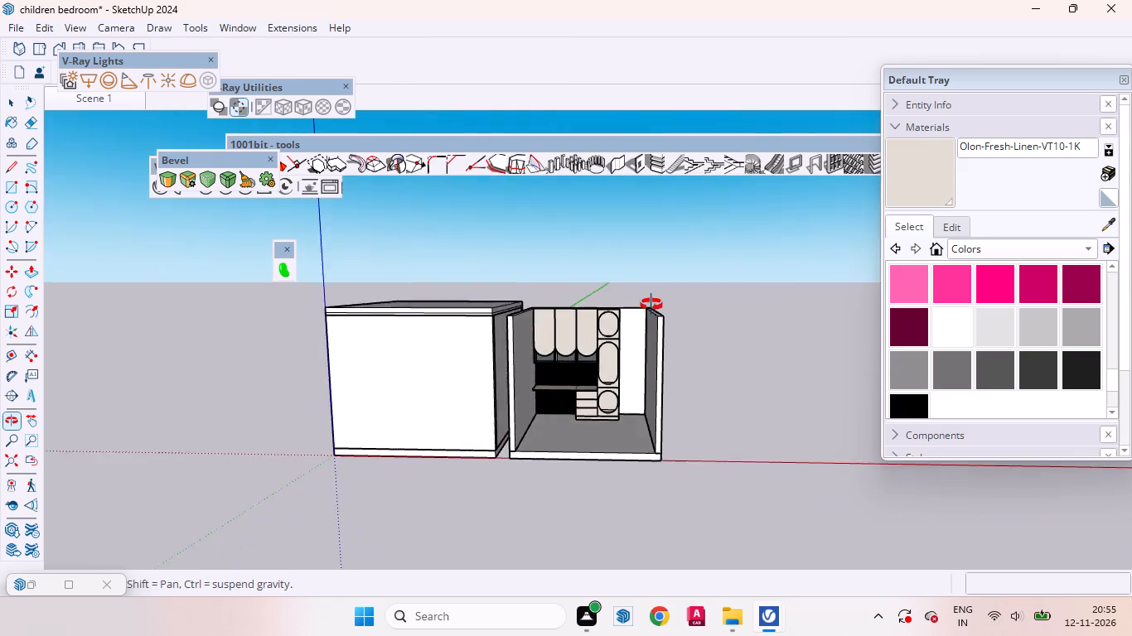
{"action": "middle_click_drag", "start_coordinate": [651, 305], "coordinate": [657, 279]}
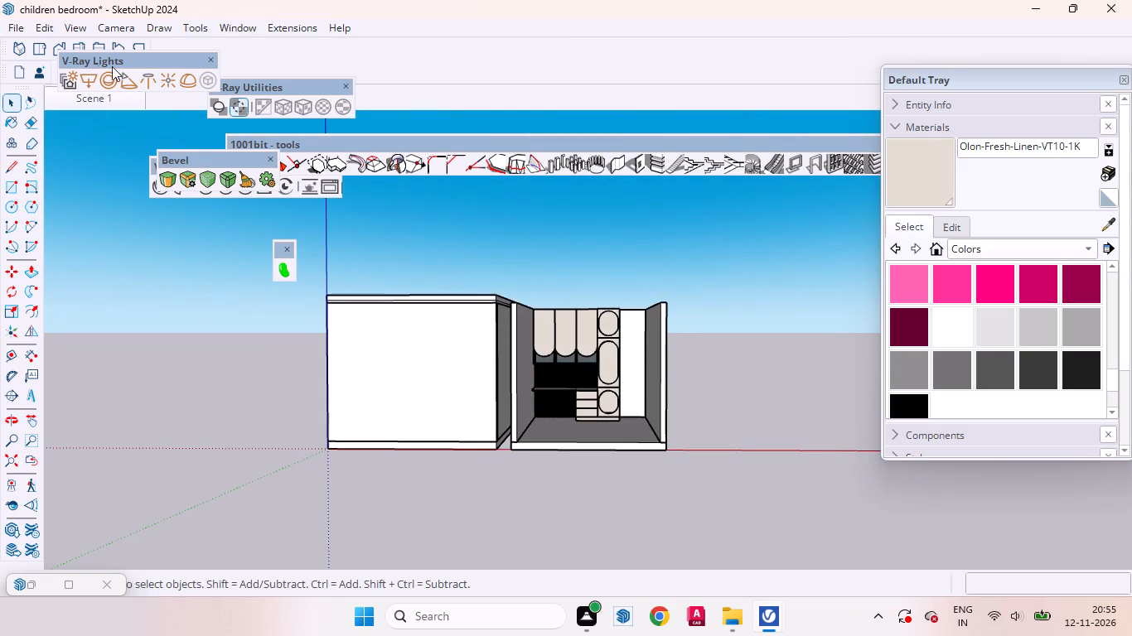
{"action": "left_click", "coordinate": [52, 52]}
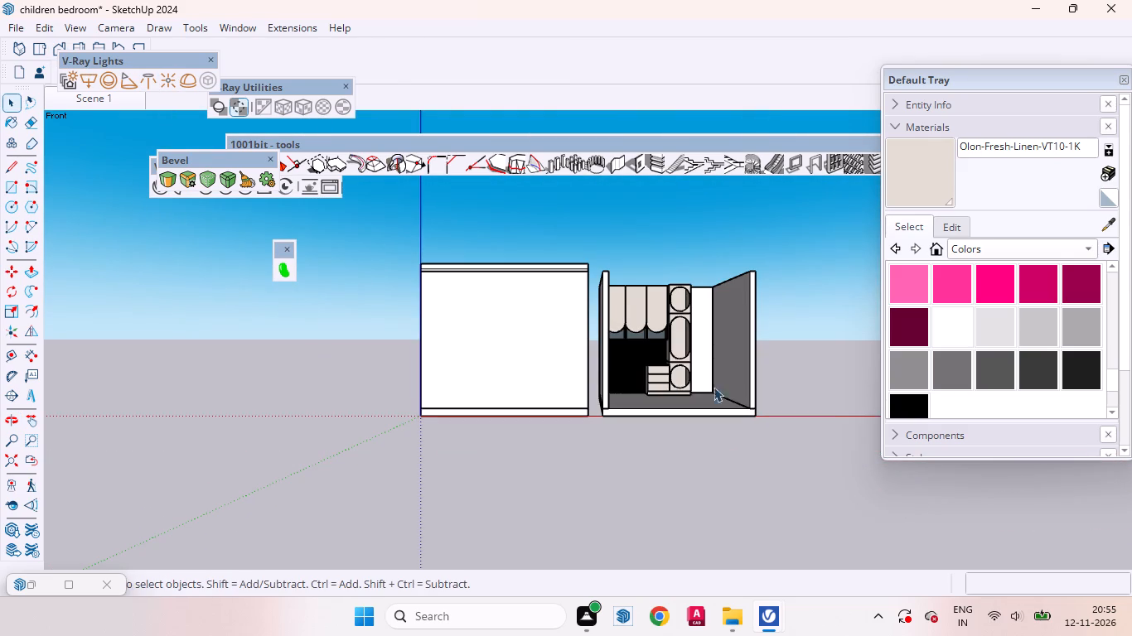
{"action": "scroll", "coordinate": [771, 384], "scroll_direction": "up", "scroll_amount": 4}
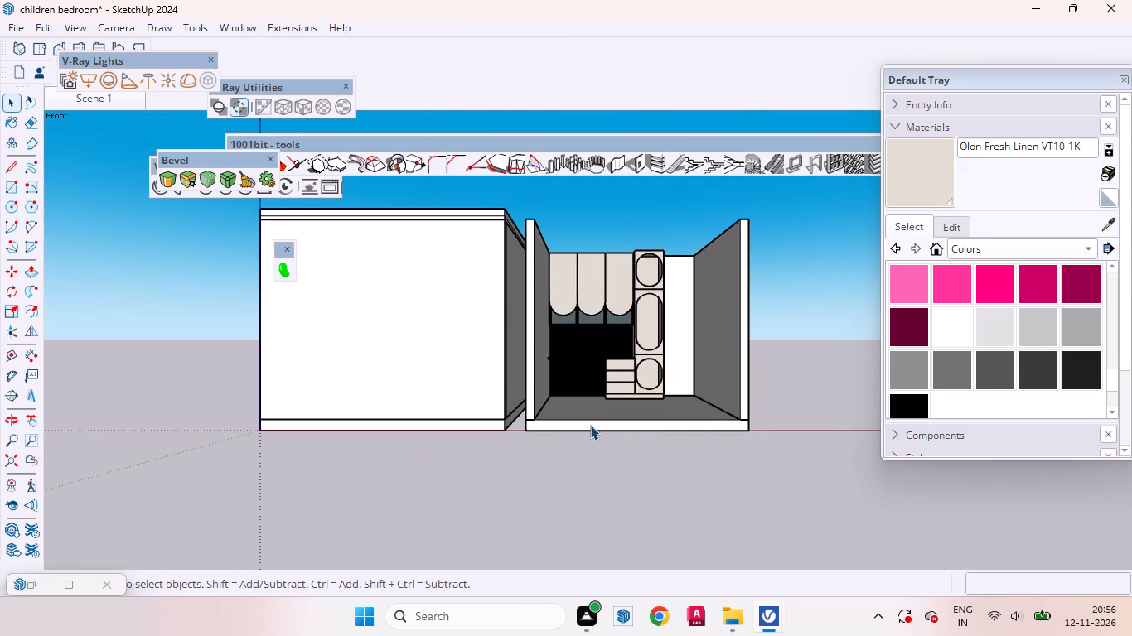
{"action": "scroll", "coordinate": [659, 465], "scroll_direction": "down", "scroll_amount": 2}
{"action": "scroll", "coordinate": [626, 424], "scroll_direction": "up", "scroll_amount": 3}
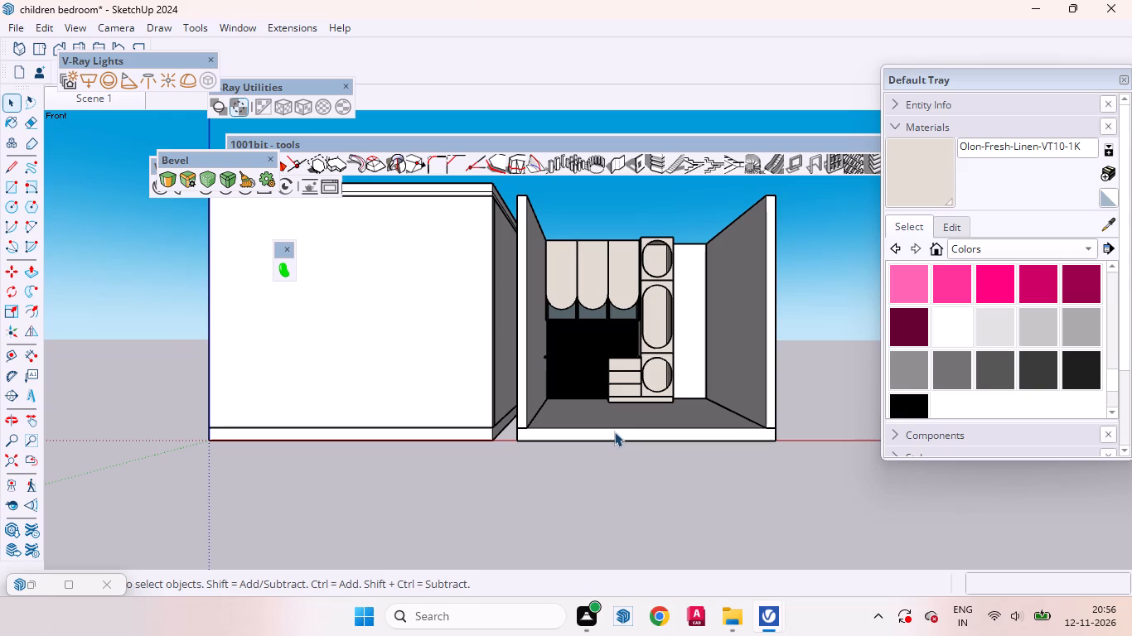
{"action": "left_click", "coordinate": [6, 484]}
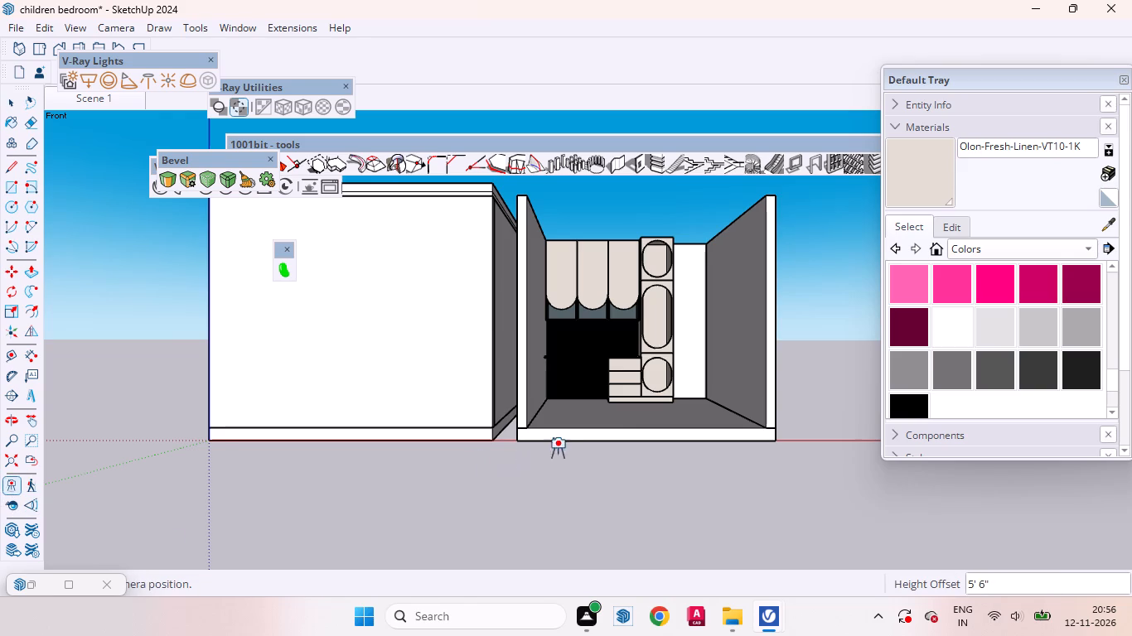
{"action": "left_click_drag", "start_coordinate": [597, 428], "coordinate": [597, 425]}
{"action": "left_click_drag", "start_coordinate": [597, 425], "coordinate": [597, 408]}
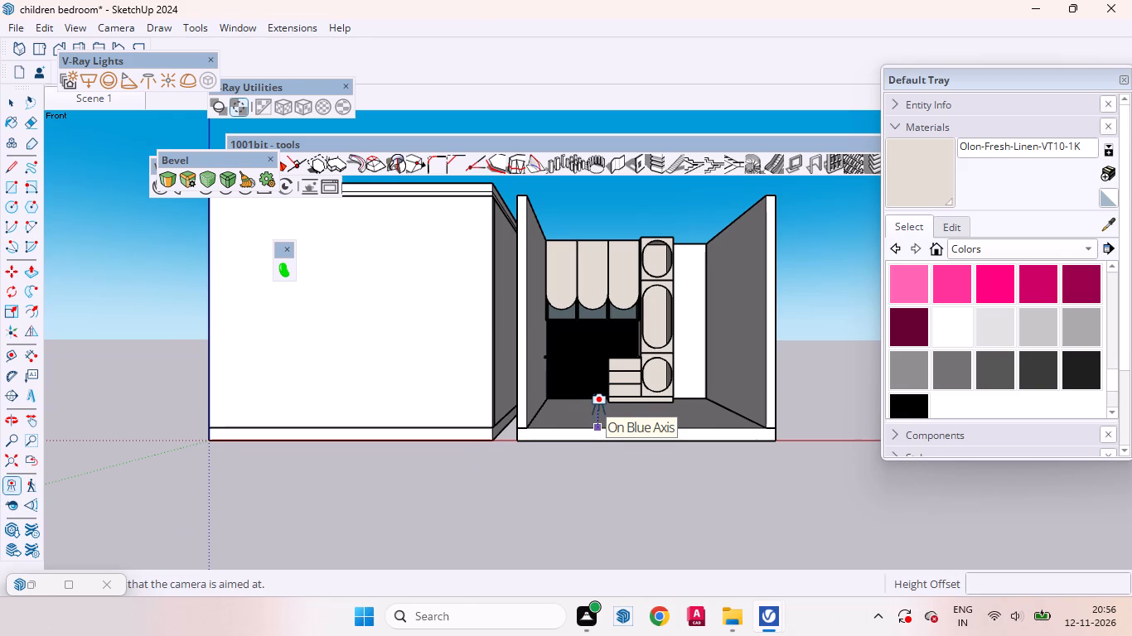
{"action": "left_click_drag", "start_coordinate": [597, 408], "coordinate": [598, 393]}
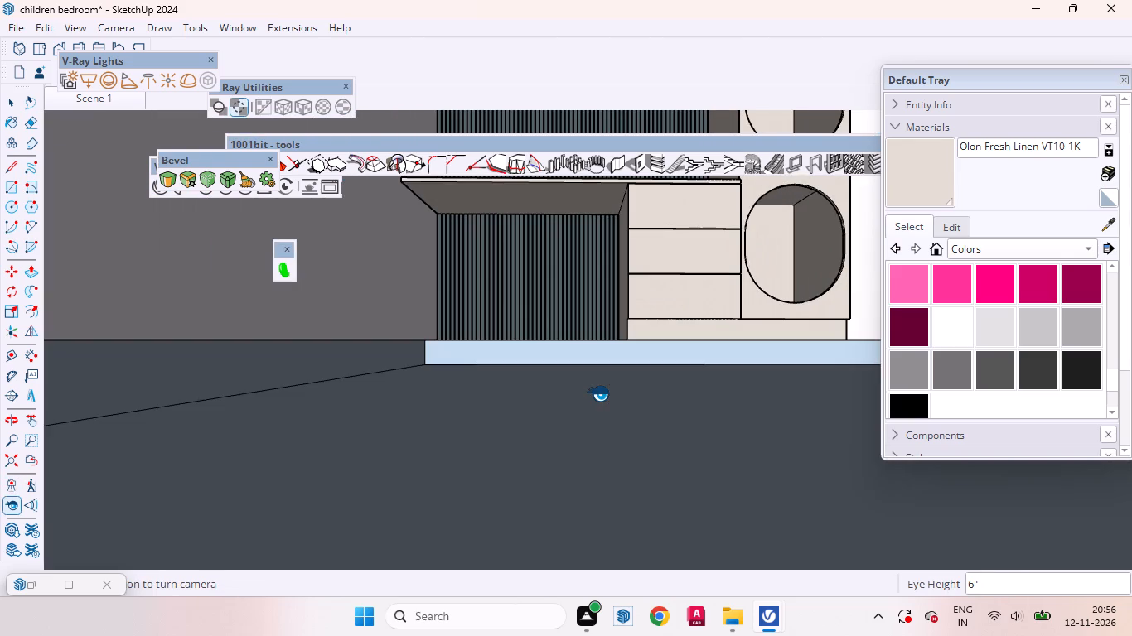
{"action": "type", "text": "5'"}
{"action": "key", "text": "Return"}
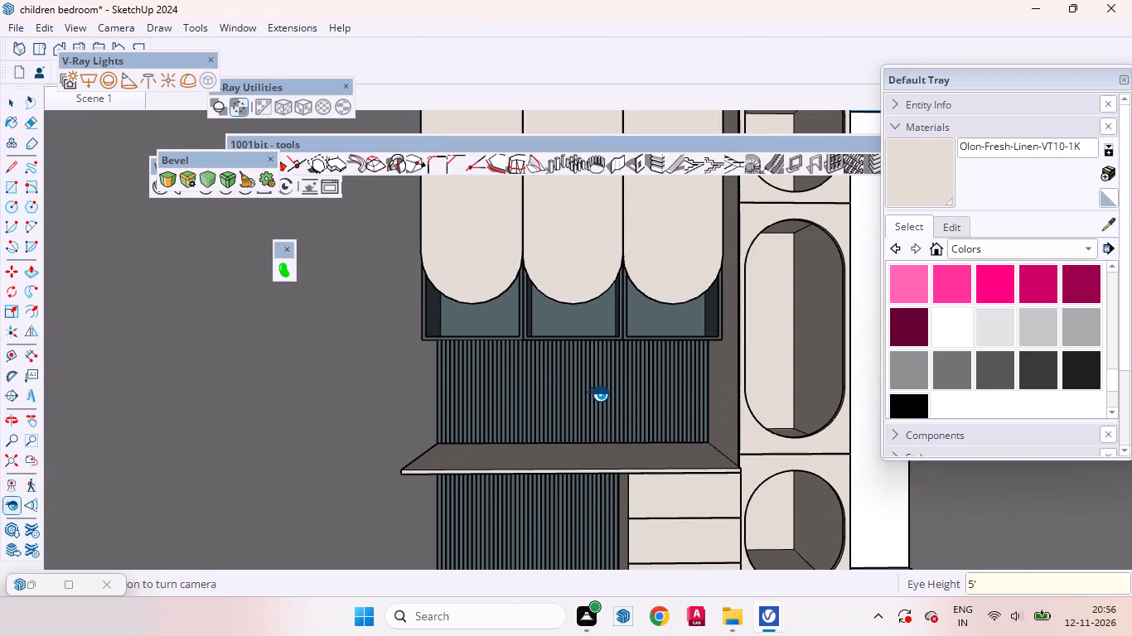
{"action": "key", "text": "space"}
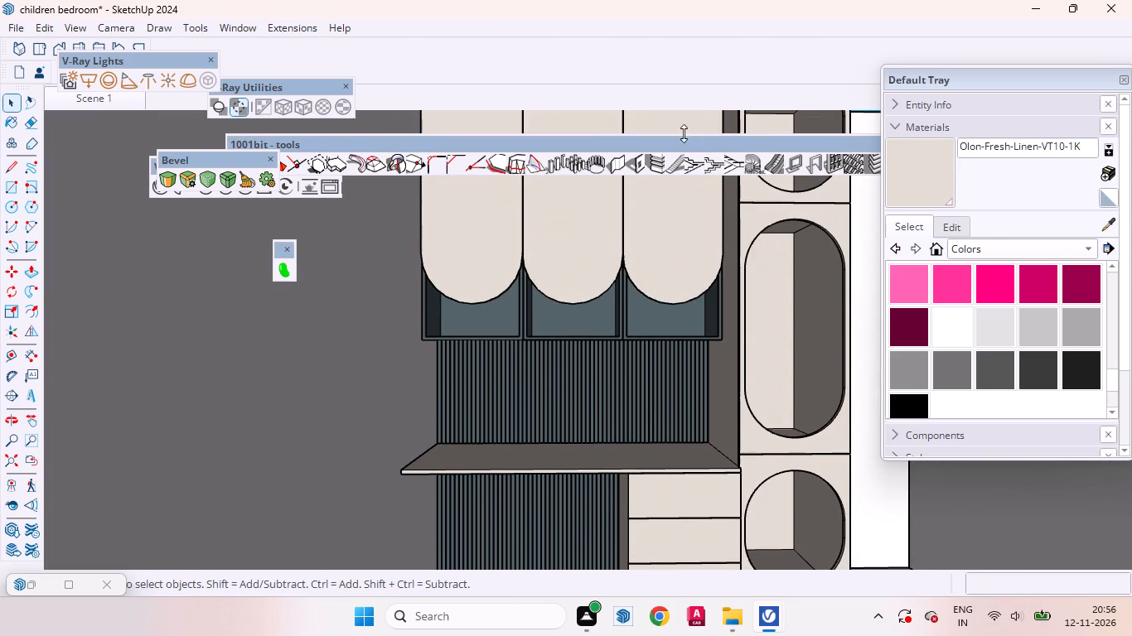
Move the 1001bit toolbar and the Default Tray off the furniture view.
{"action": "left_click_drag", "start_coordinate": [670, 142], "coordinate": [463, 224]}
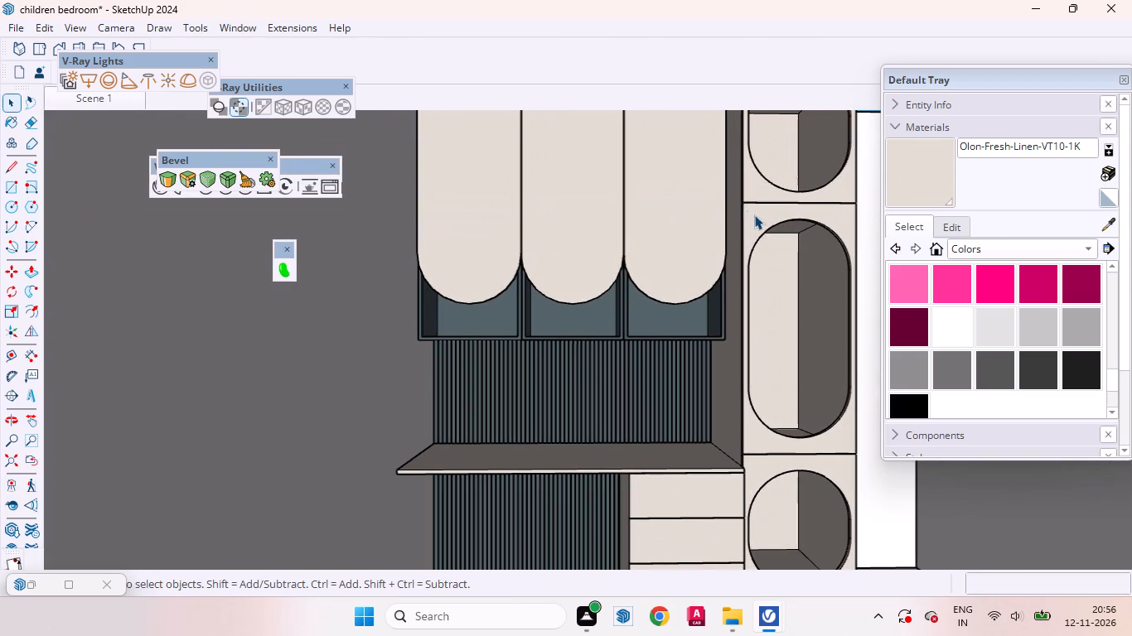
{"action": "left_click_drag", "start_coordinate": [962, 82], "coordinate": [951, 113]}
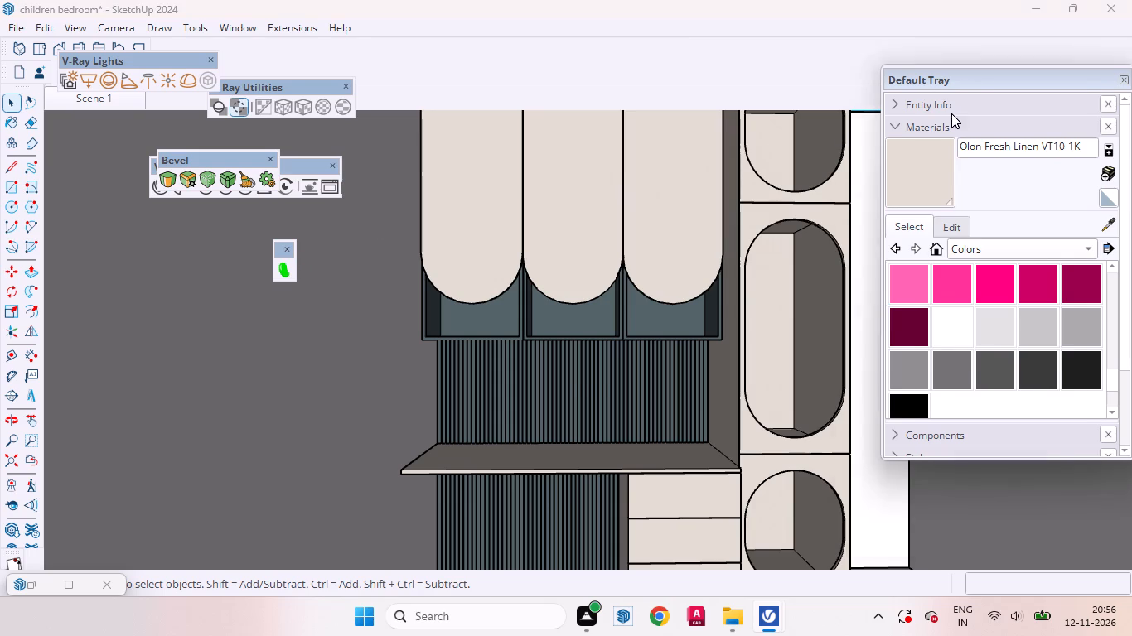
{"action": "left_click_drag", "start_coordinate": [951, 113], "coordinate": [903, 178]}
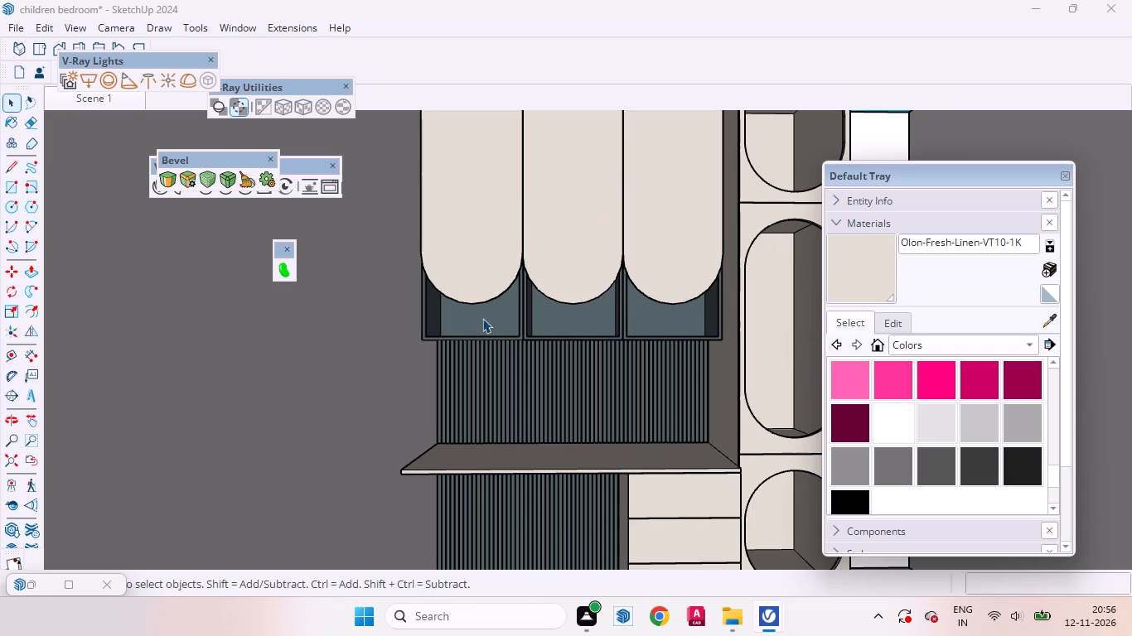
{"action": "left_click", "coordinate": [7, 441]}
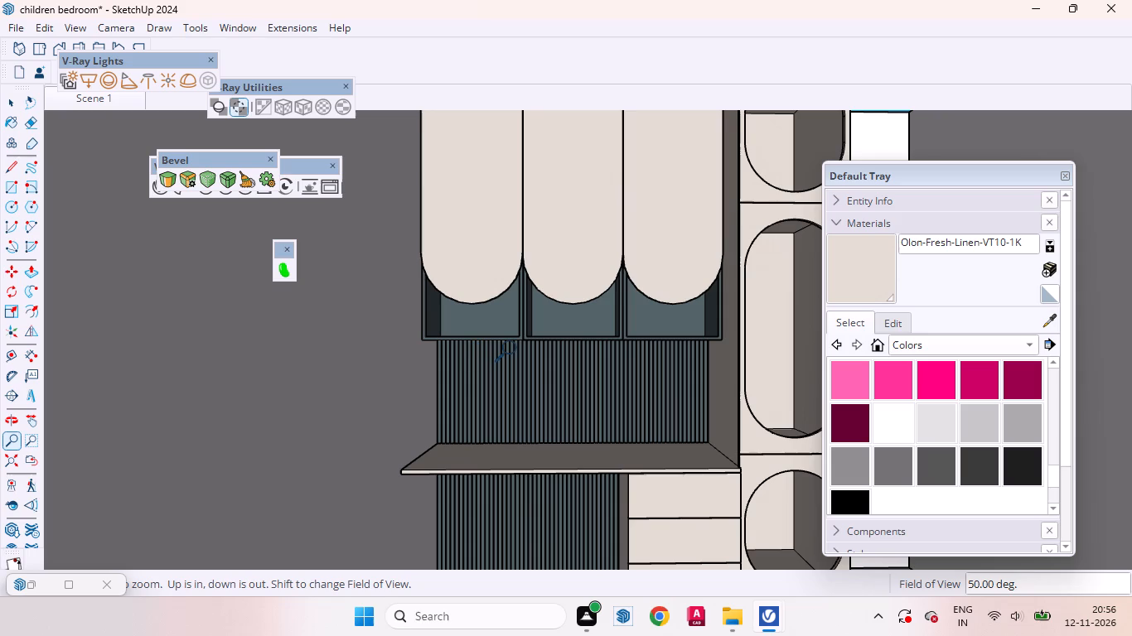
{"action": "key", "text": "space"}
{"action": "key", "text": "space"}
Position the camera on the second room's floor at its open front edge, facing the furniture wall, with a 5' eye height.
{"action": "scroll", "coordinate": [519, 373], "scroll_direction": "down", "scroll_amount": 3}
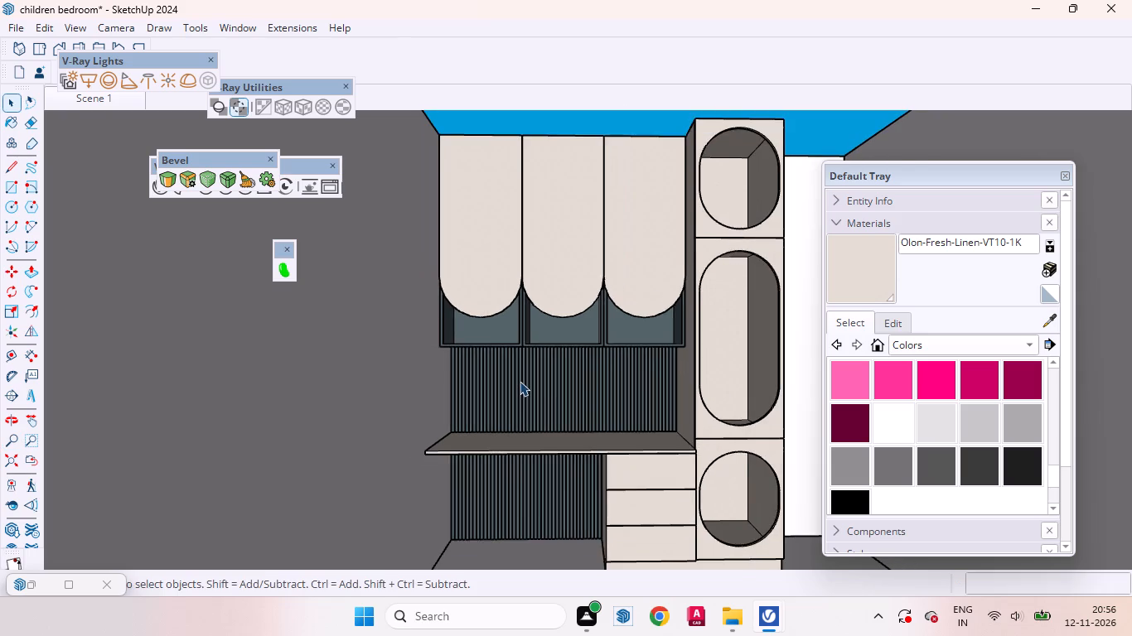
{"action": "scroll", "coordinate": [528, 309], "scroll_direction": "down", "scroll_amount": 8}
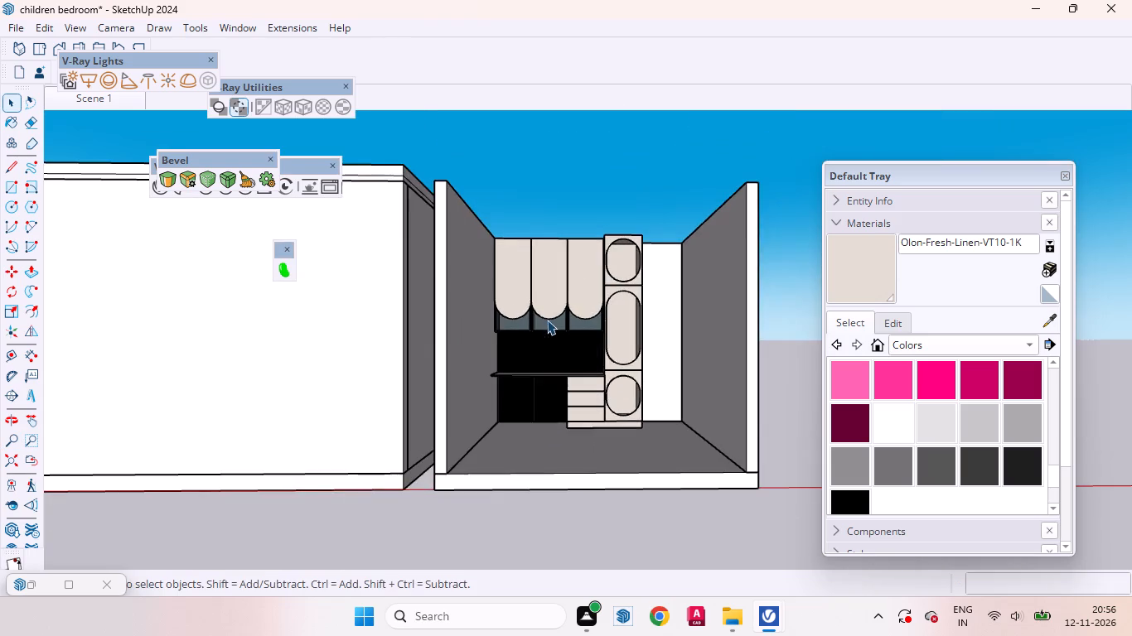
{"action": "middle_click_drag", "start_coordinate": [547, 330], "coordinate": [545, 632]}
{"action": "scroll", "coordinate": [537, 476], "scroll_direction": "up", "scroll_amount": 4}
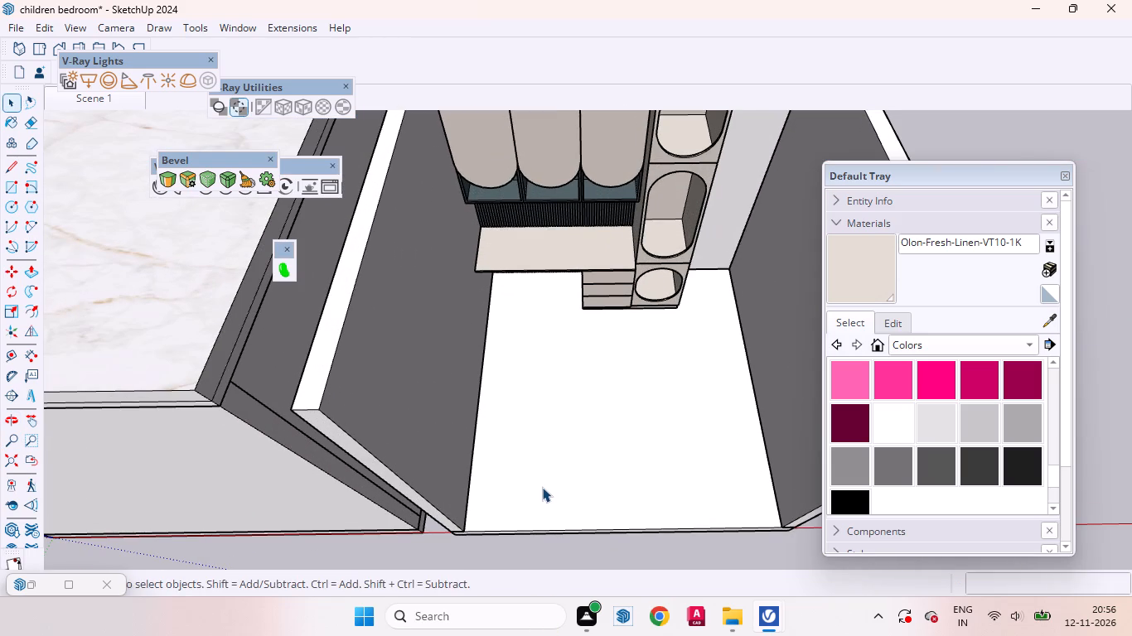
{"action": "left_click", "coordinate": [9, 482]}
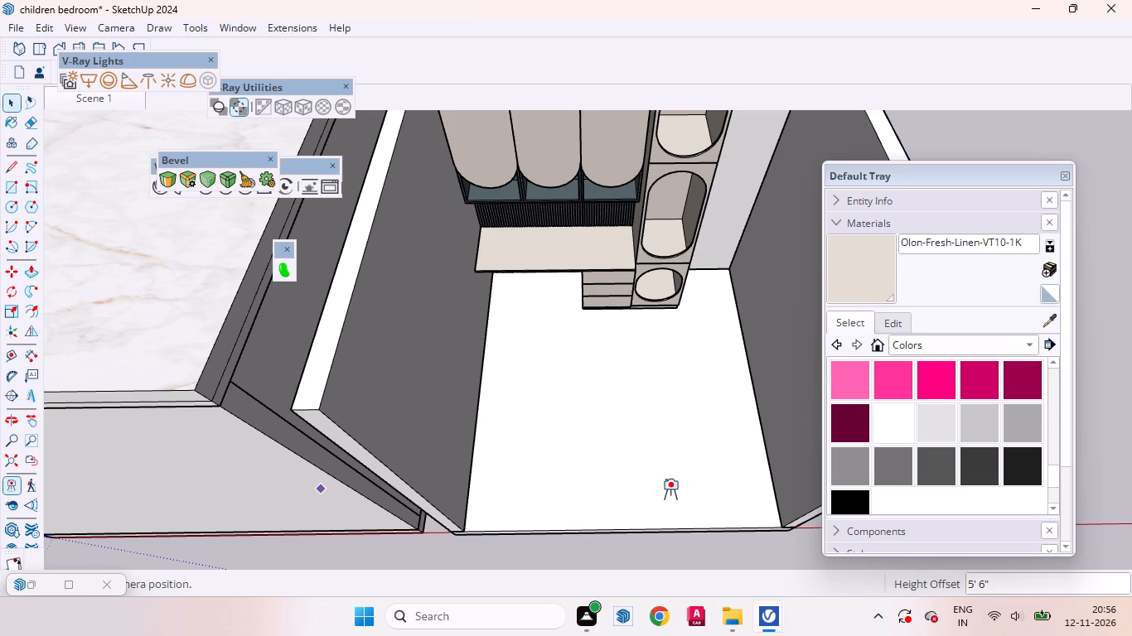
{"action": "left_click_drag", "start_coordinate": [593, 528], "coordinate": [590, 519]}
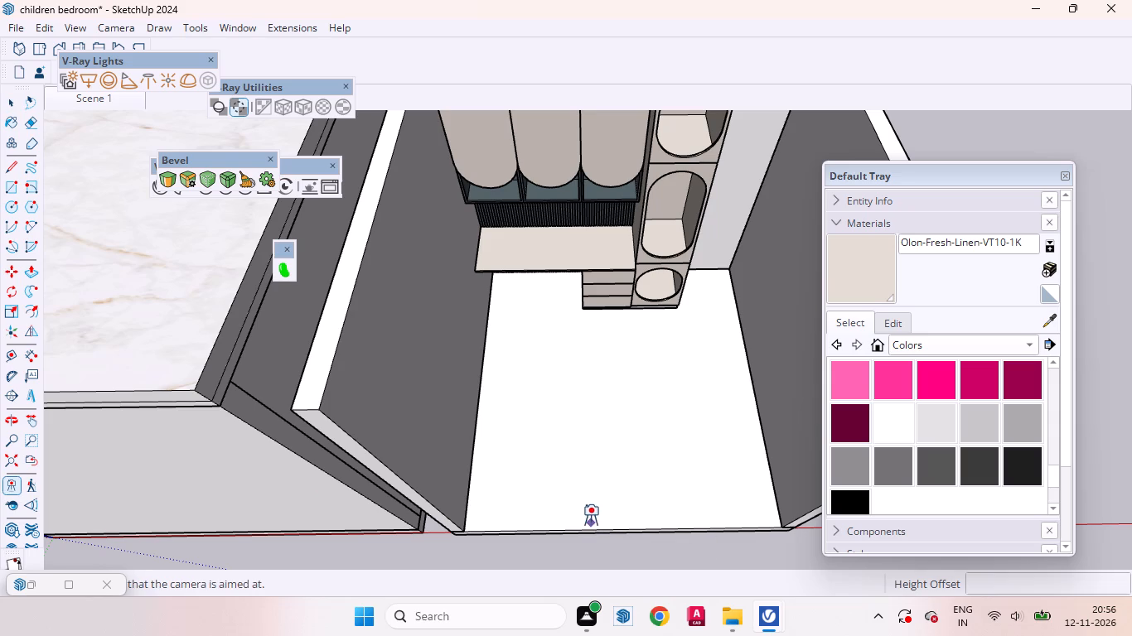
{"action": "left_click_drag", "start_coordinate": [590, 519], "coordinate": [590, 513]}
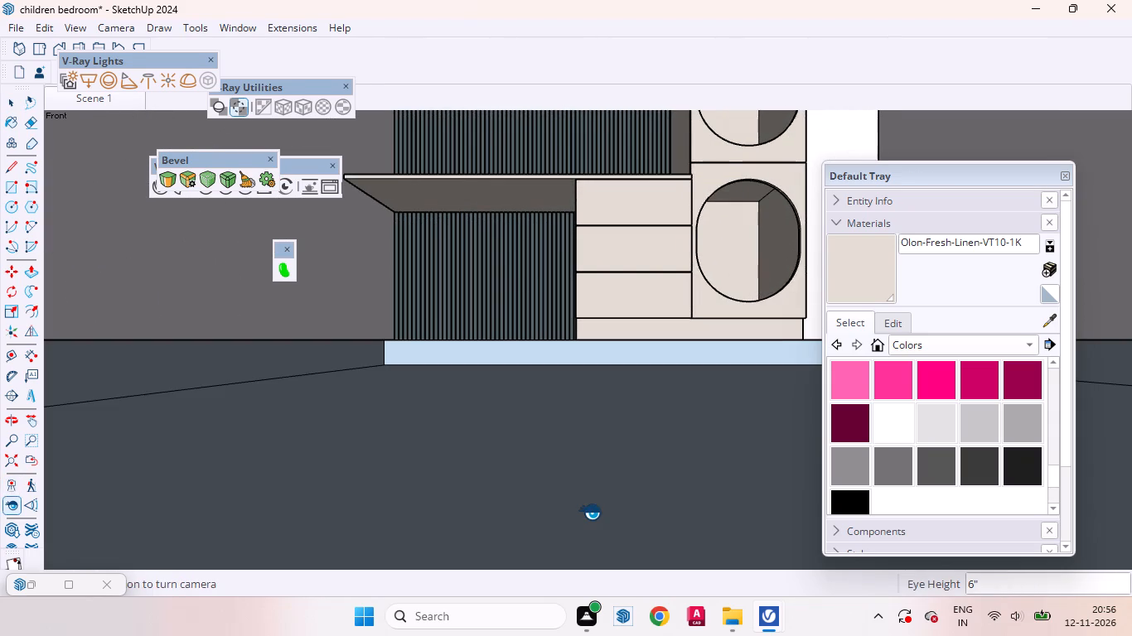
{"action": "type", "text": "5'"}
{"action": "key", "text": "Return"}
{"action": "key", "text": "space"}
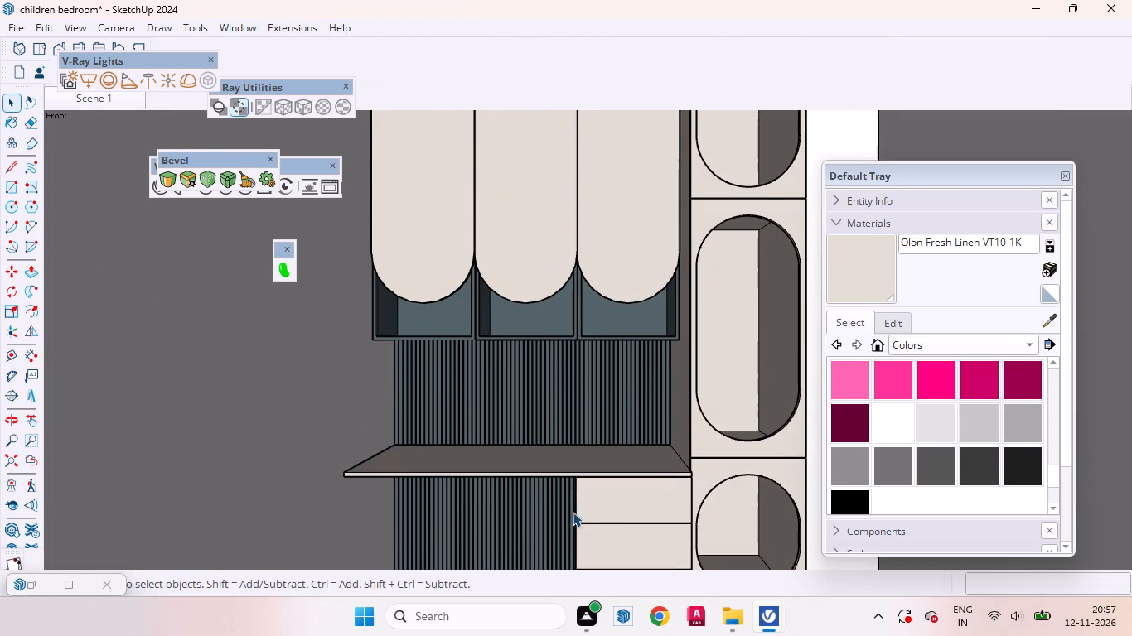
Widen the camera's field of view, trying 55 degrees first and settling on 60 degrees.
{"action": "left_click", "coordinate": [6, 441]}
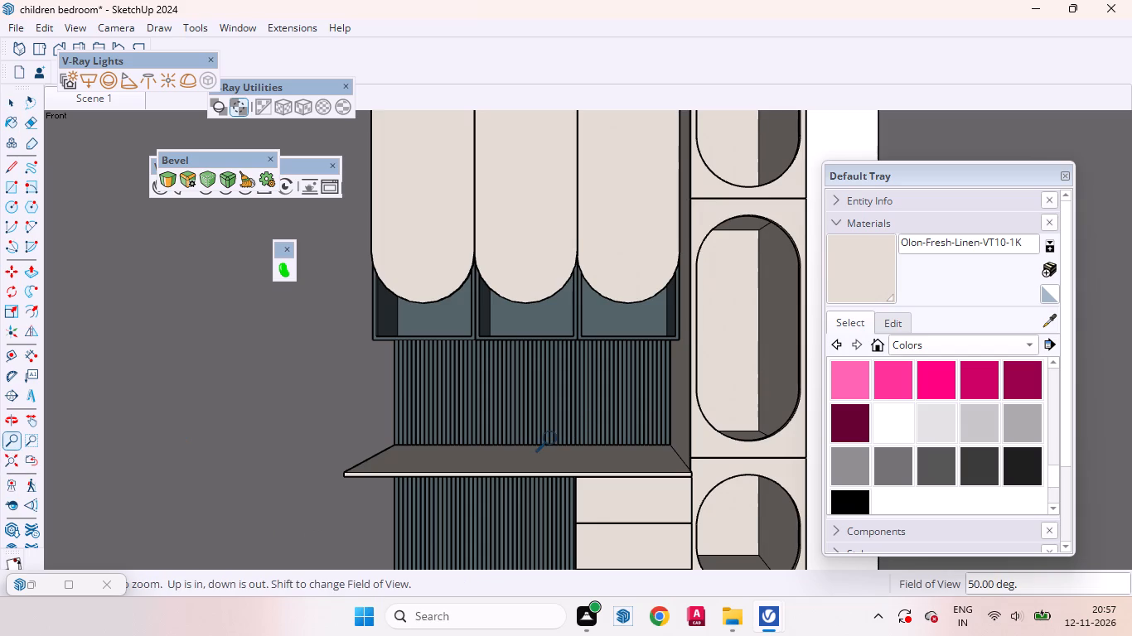
{"action": "type", "text": "55"}
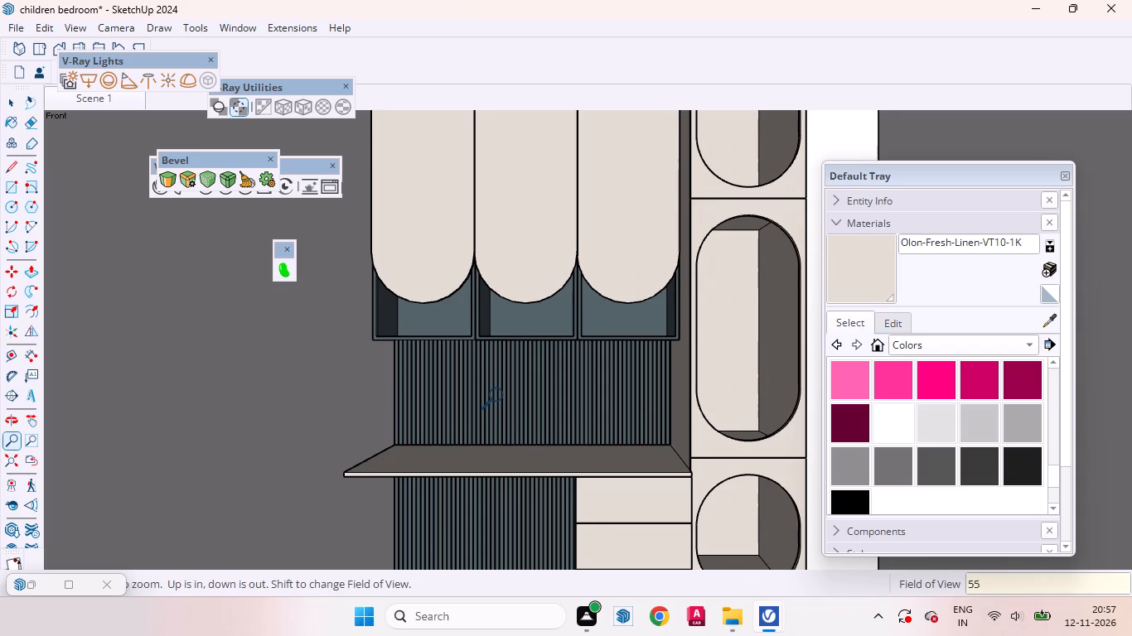
{"action": "key", "text": "Return"}
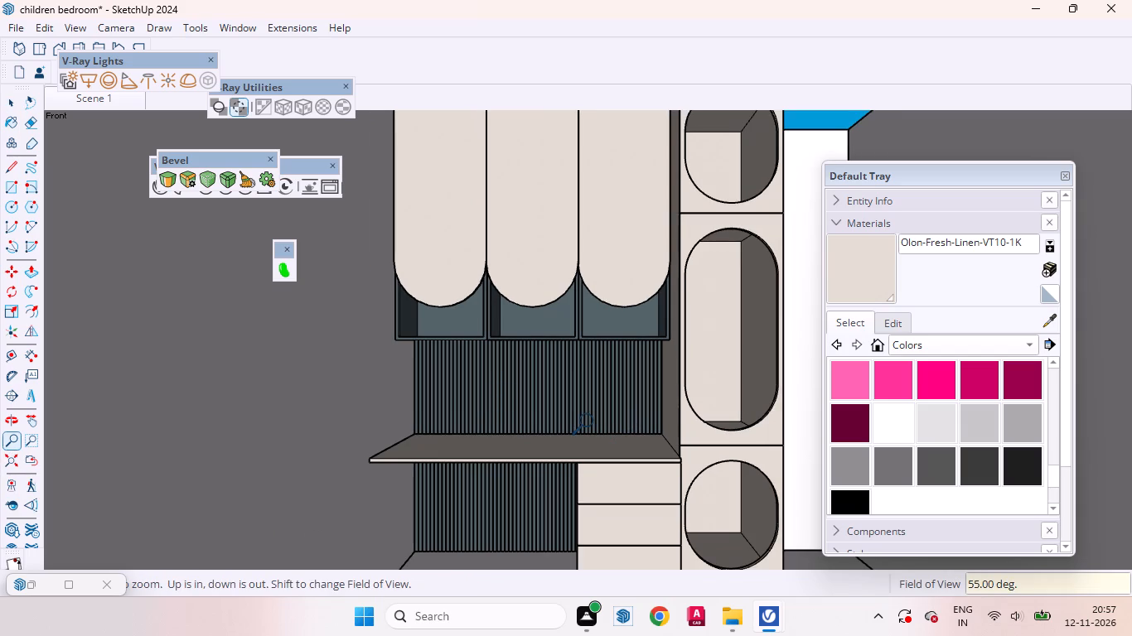
{"action": "key", "text": "6"}
{"action": "key", "text": "0"}
{"action": "key", "text": "Return"}
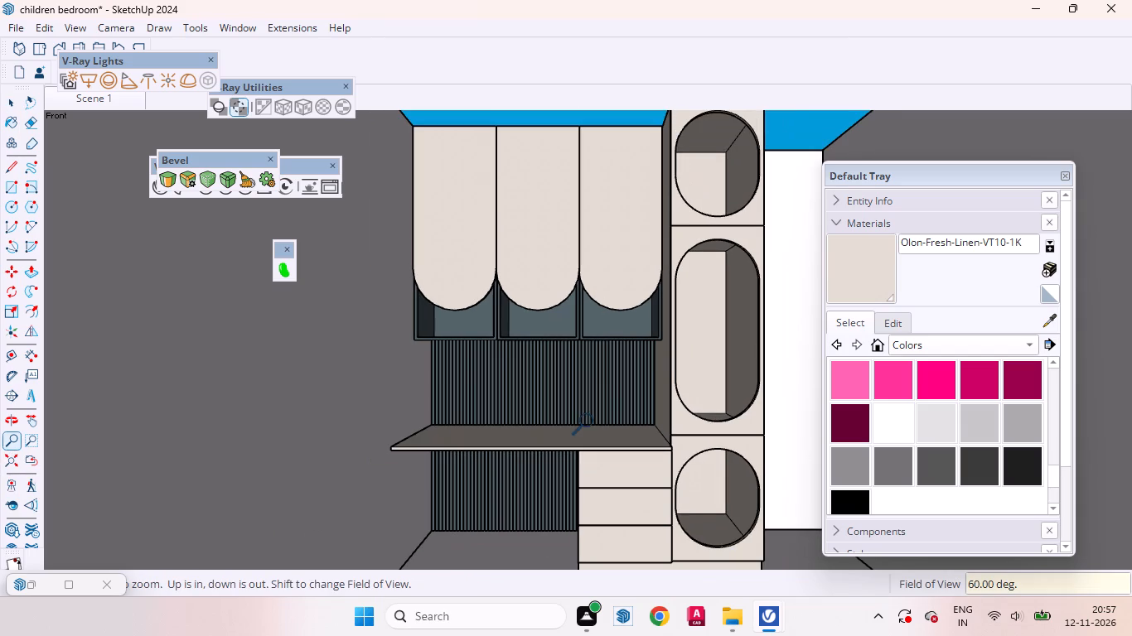
{"action": "key", "text": "space"}
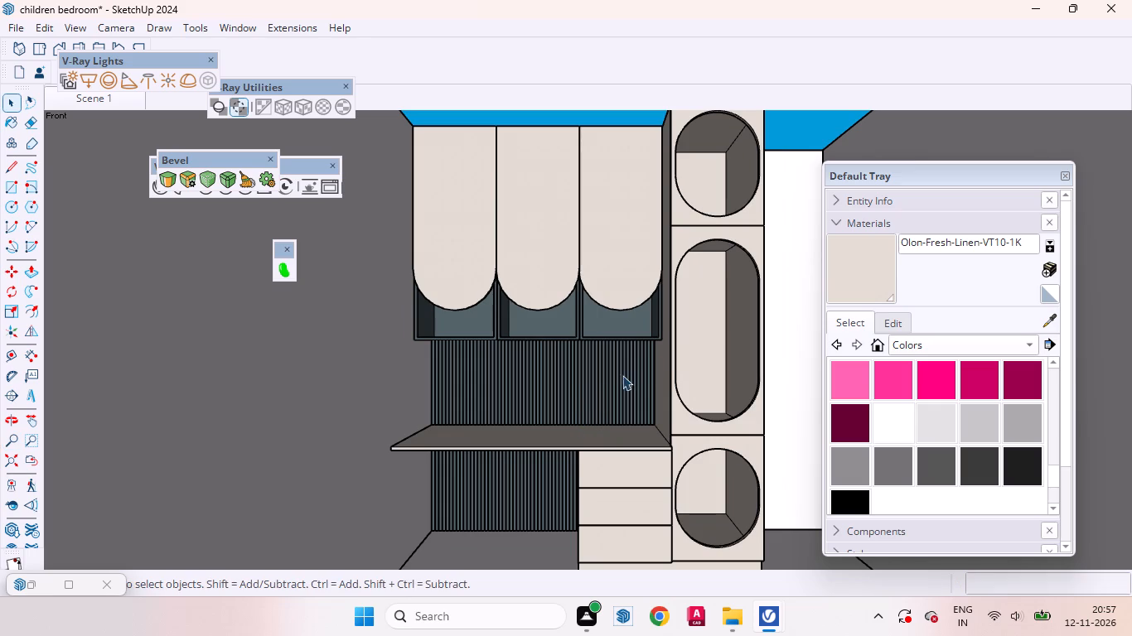
Save the current front camera view of the furniture as a new scene.
{"action": "right_click", "coordinate": [103, 102]}
{"action": "left_click", "coordinate": [155, 159]}
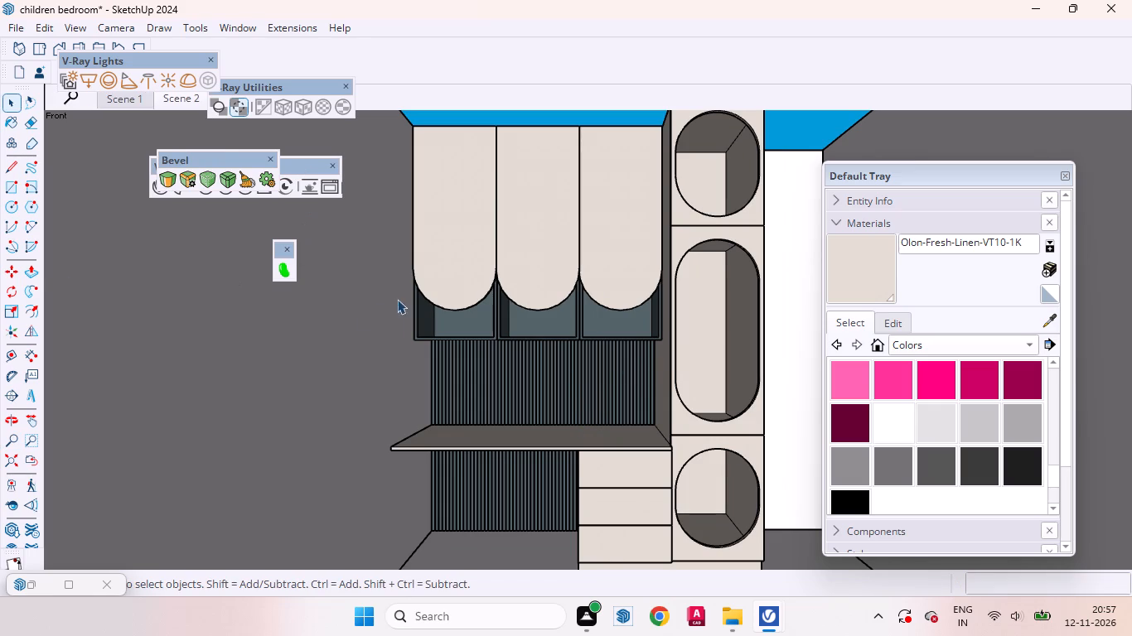
Turn the camera to an angled view of the furniture wall and compare it with Scene 2's front view.
{"action": "scroll", "coordinate": [614, 381], "scroll_direction": "down", "scroll_amount": 3}
{"action": "middle_click_drag", "start_coordinate": [605, 380], "coordinate": [559, 393]}
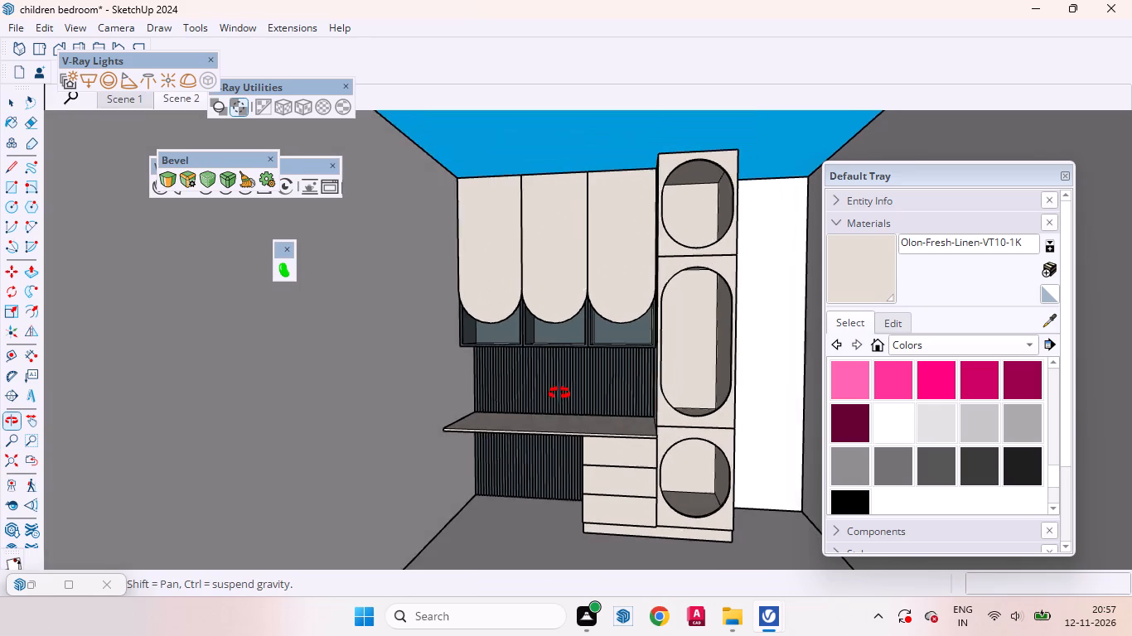
{"action": "middle_click_drag", "start_coordinate": [559, 393], "coordinate": [549, 365]}
{"action": "scroll", "coordinate": [528, 402], "scroll_direction": "up", "scroll_amount": 1}
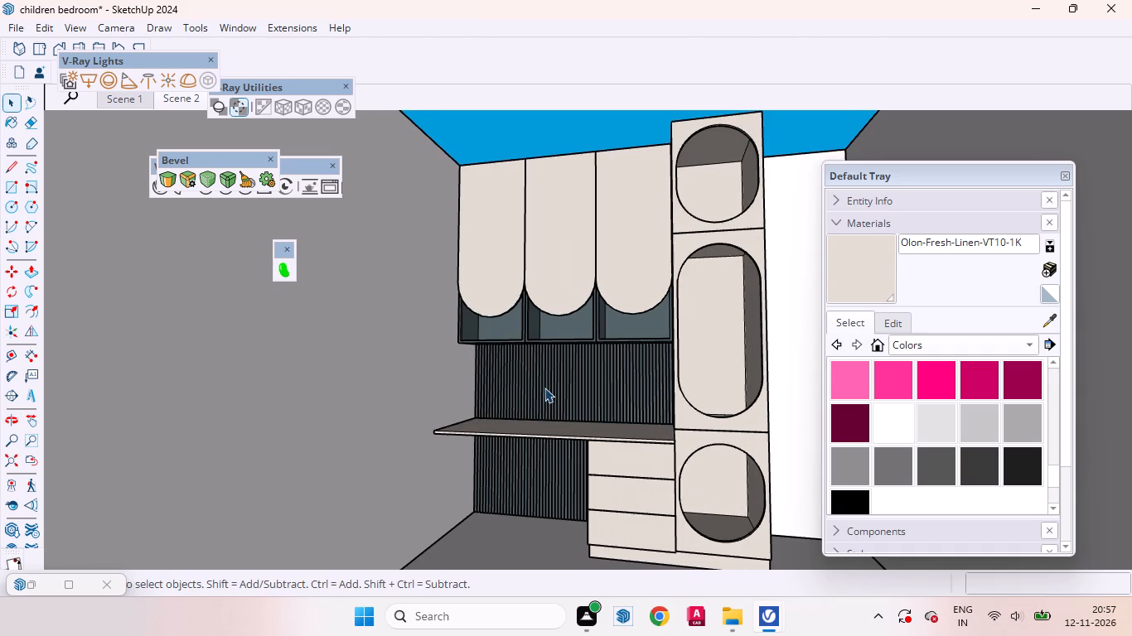
{"action": "scroll", "coordinate": [544, 388], "scroll_direction": "down", "scroll_amount": 1}
{"action": "scroll", "coordinate": [544, 388], "scroll_direction": "up", "scroll_amount": 1}
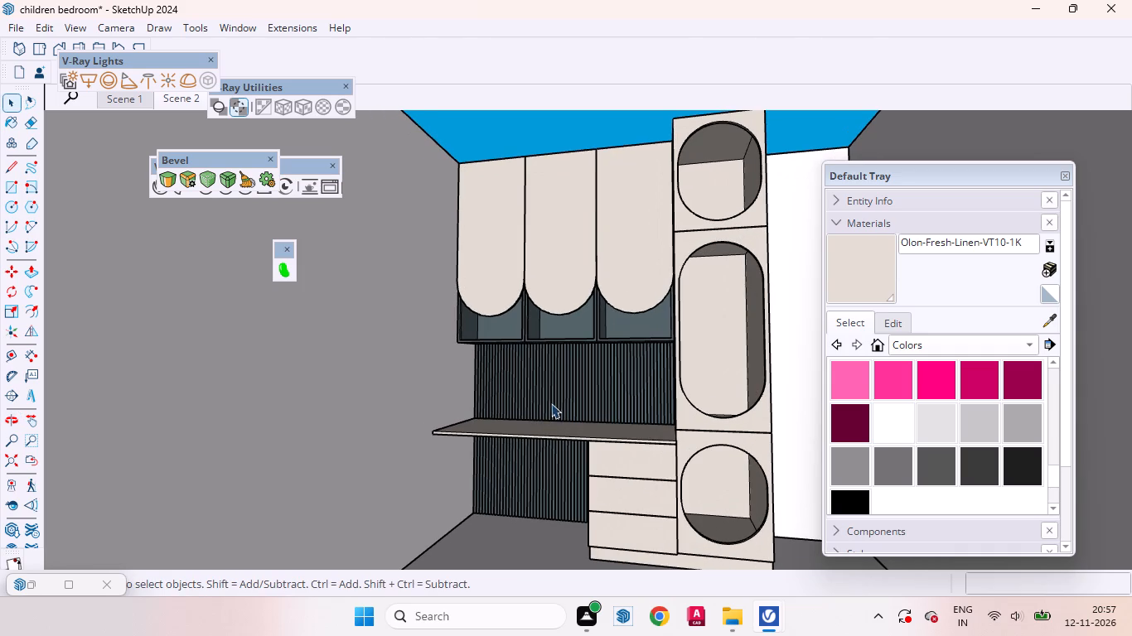
{"action": "right_click", "coordinate": [186, 100]}
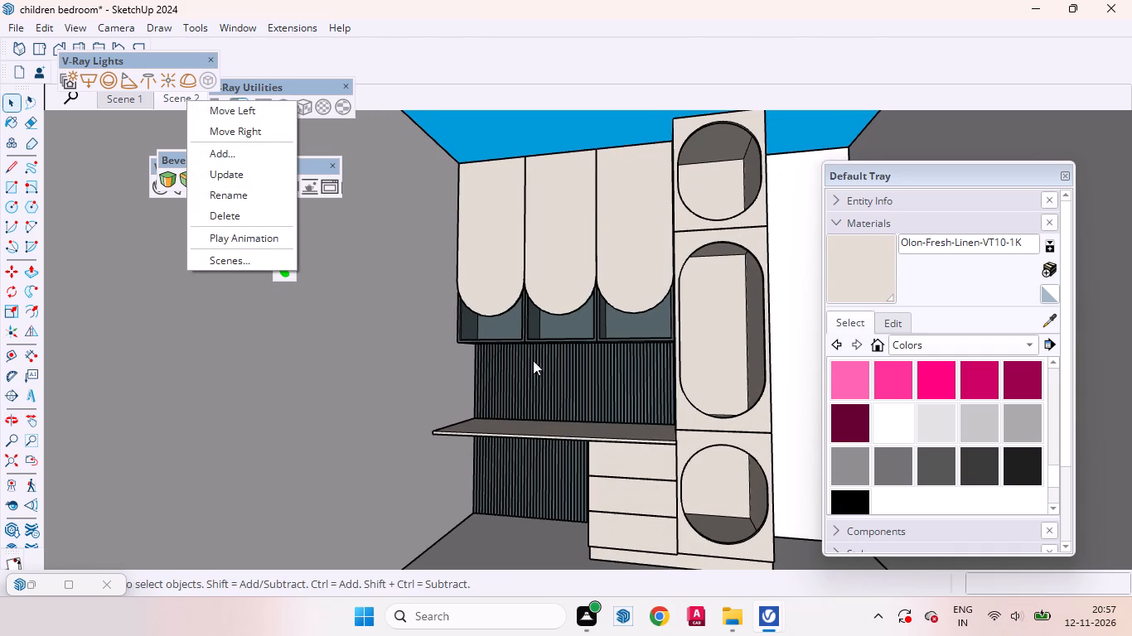
{"action": "middle_click_drag", "start_coordinate": [557, 375], "coordinate": [554, 387]}
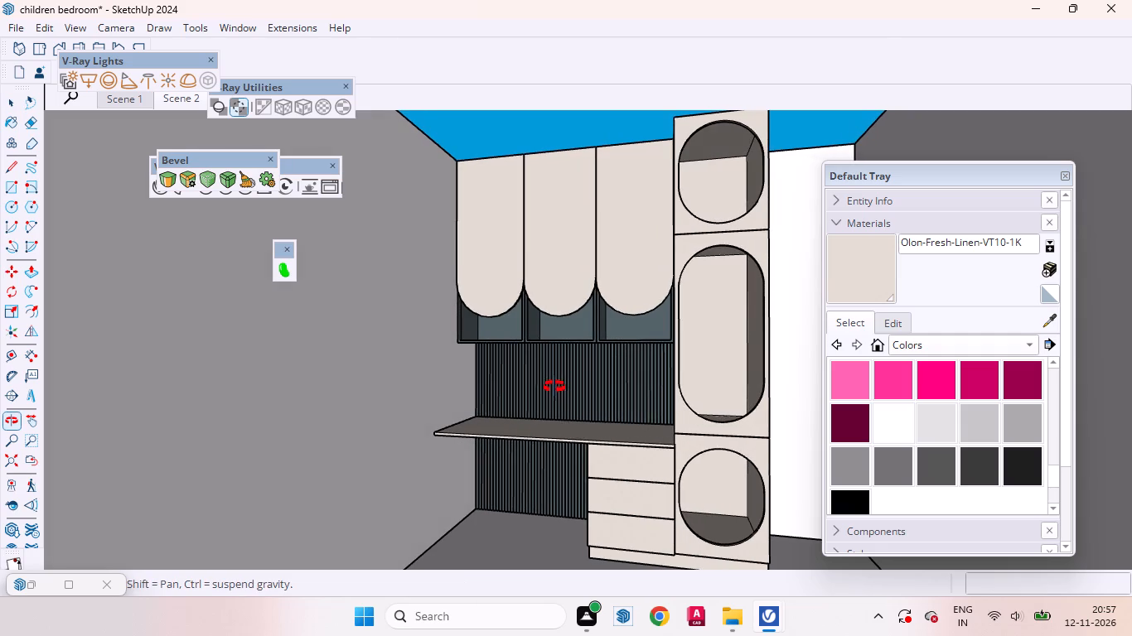
{"action": "middle_click_drag", "start_coordinate": [554, 387], "coordinate": [558, 388]}
{"action": "left_click", "coordinate": [182, 101]}
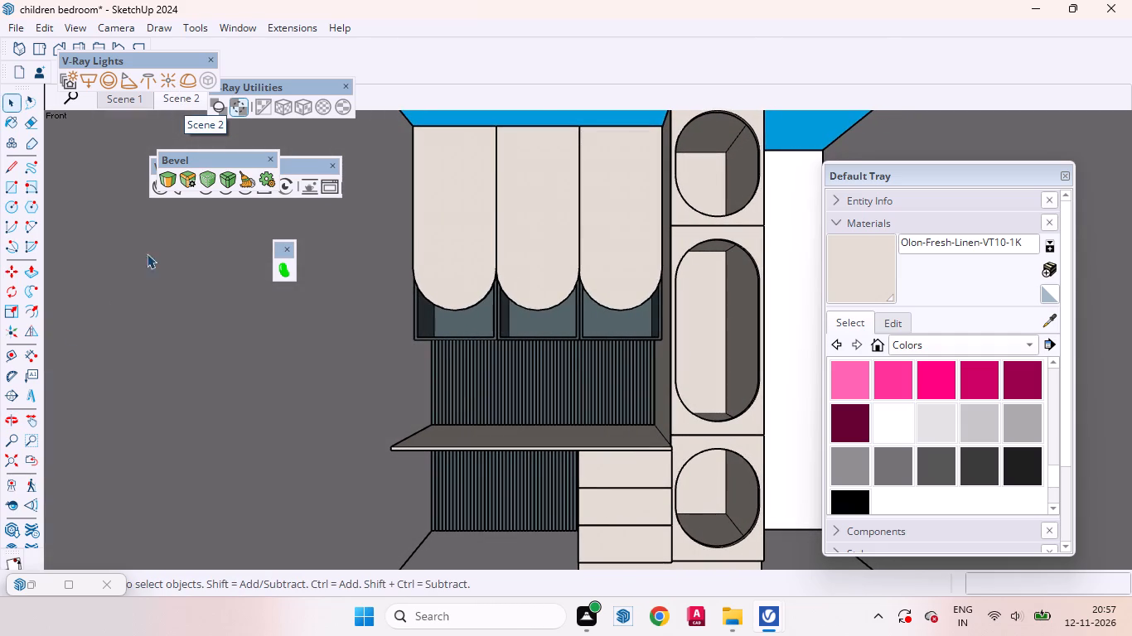
{"action": "left_click", "coordinate": [33, 465]}
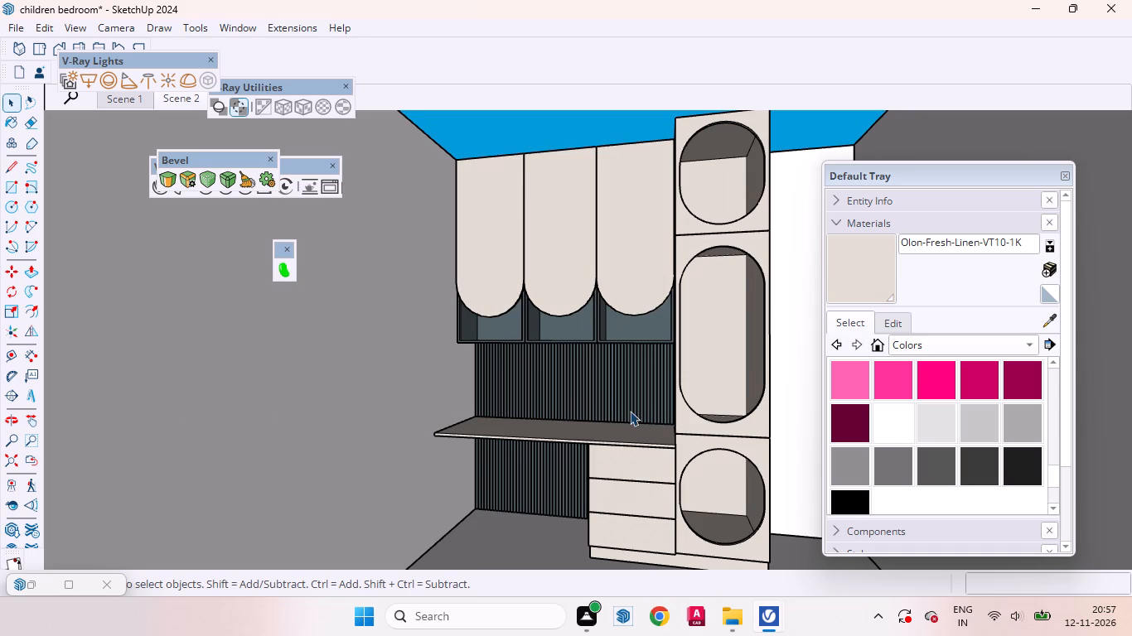
Refine the angled view of the desk, wall cabinets and tall niche unit, and save it as a new scene.
{"action": "middle_click_drag", "start_coordinate": [643, 389], "coordinate": [637, 424]}
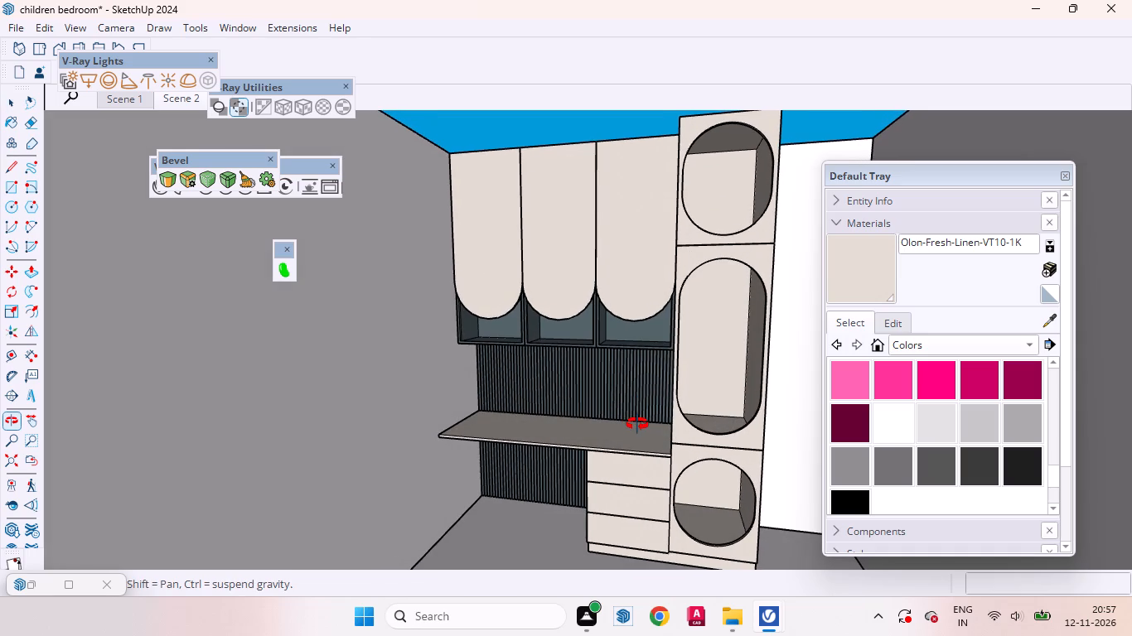
{"action": "middle_click_drag", "start_coordinate": [637, 424], "coordinate": [643, 403]}
{"action": "scroll", "coordinate": [634, 330], "scroll_direction": "down", "scroll_amount": 3}
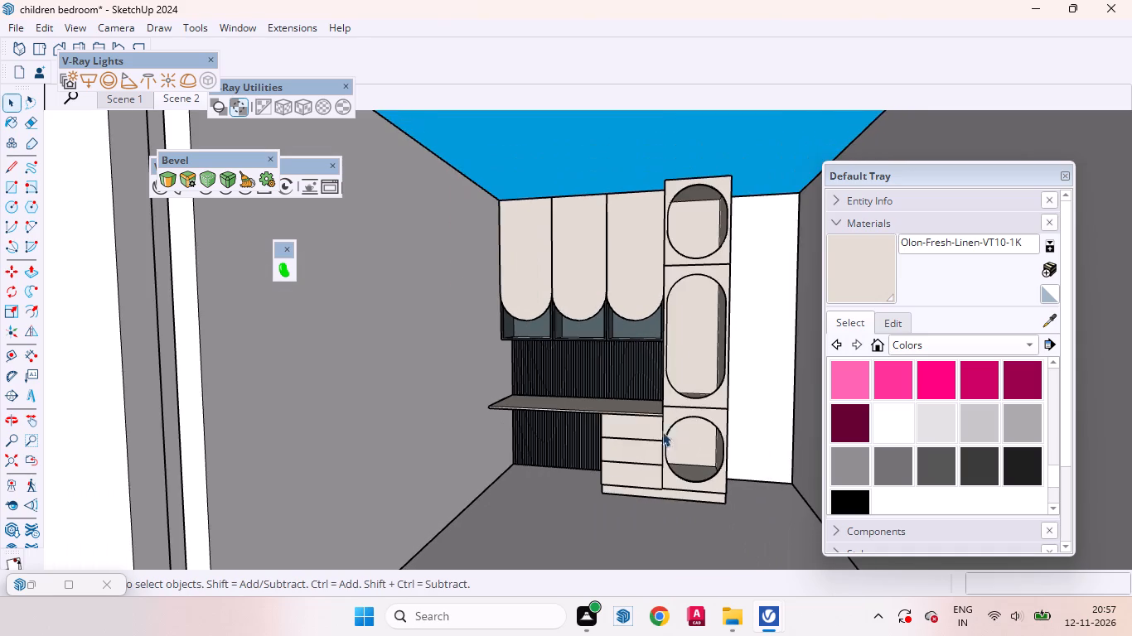
{"action": "scroll", "coordinate": [660, 445], "scroll_direction": "up", "scroll_amount": 4}
{"action": "scroll", "coordinate": [660, 482], "scroll_direction": "down", "scroll_amount": 4}
{"action": "scroll", "coordinate": [663, 416], "scroll_direction": "up", "scroll_amount": 3}
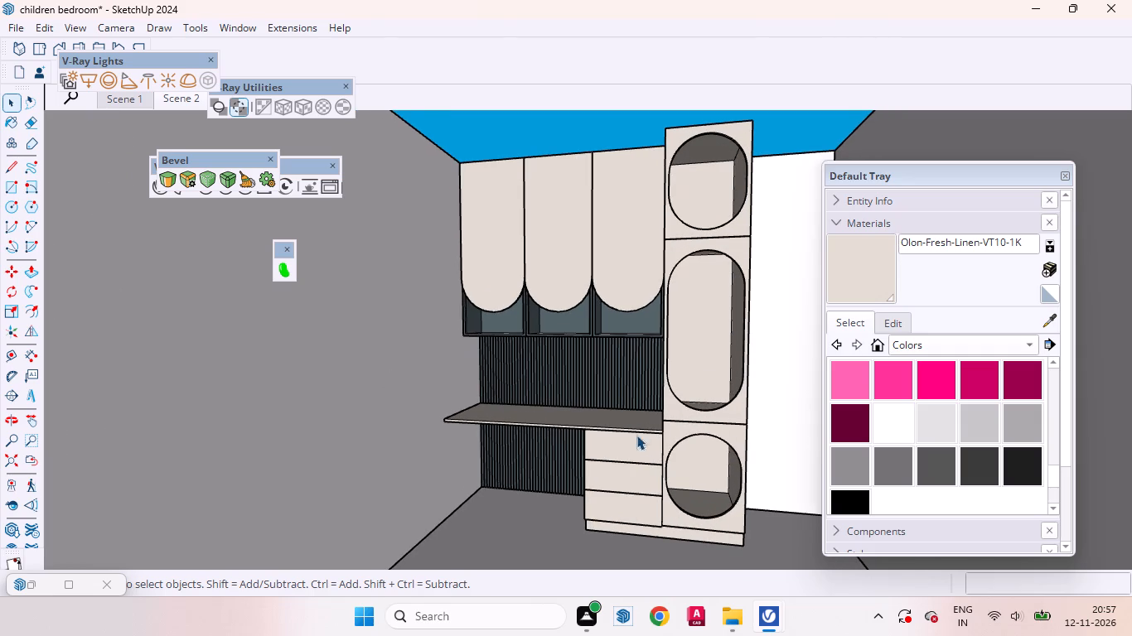
{"action": "scroll", "coordinate": [651, 431], "scroll_direction": "up", "scroll_amount": 2}
{"action": "scroll", "coordinate": [656, 453], "scroll_direction": "down", "scroll_amount": 2}
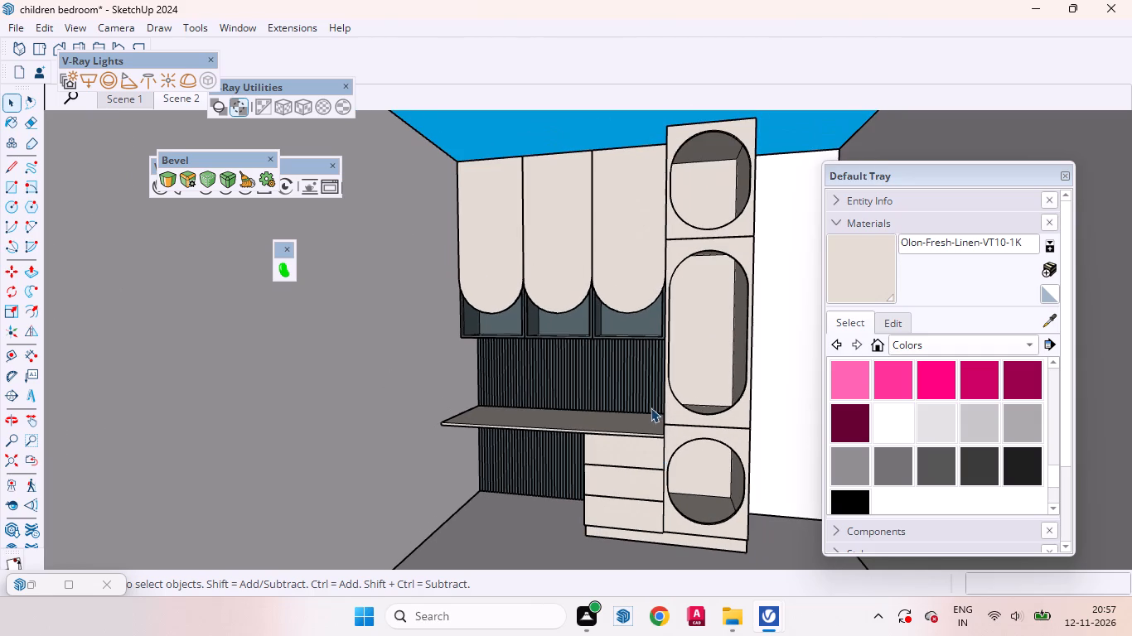
{"action": "middle_click", "coordinate": [645, 411]}
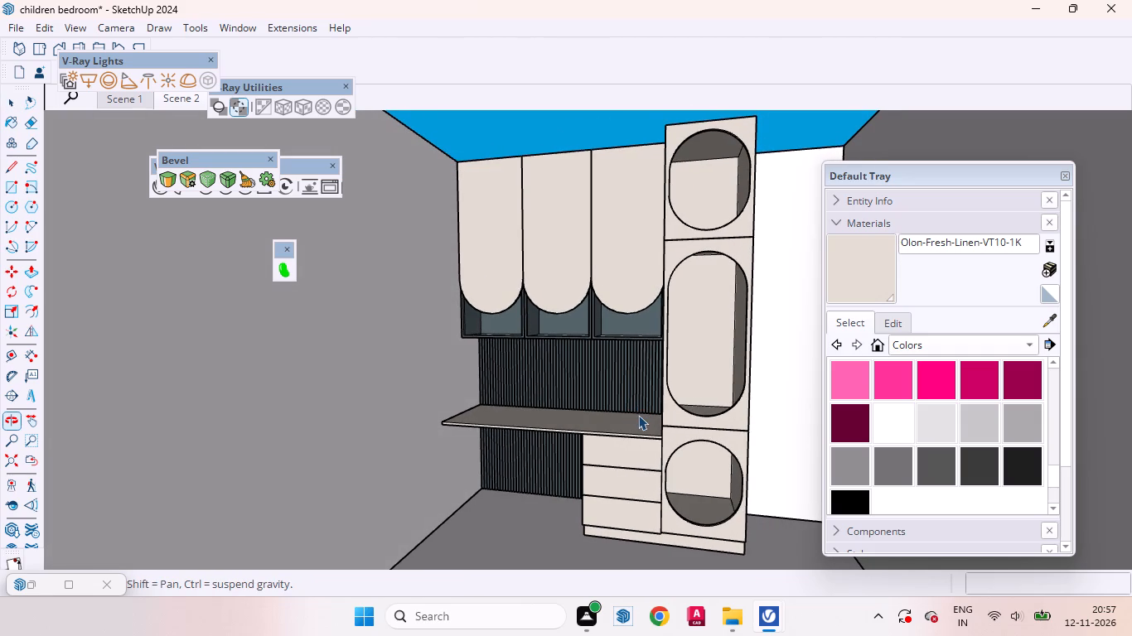
{"action": "scroll", "coordinate": [638, 415], "scroll_direction": "down", "scroll_amount": 1}
{"action": "scroll", "coordinate": [631, 424], "scroll_direction": "up", "scroll_amount": 2}
{"action": "scroll", "coordinate": [633, 442], "scroll_direction": "down", "scroll_amount": 1}
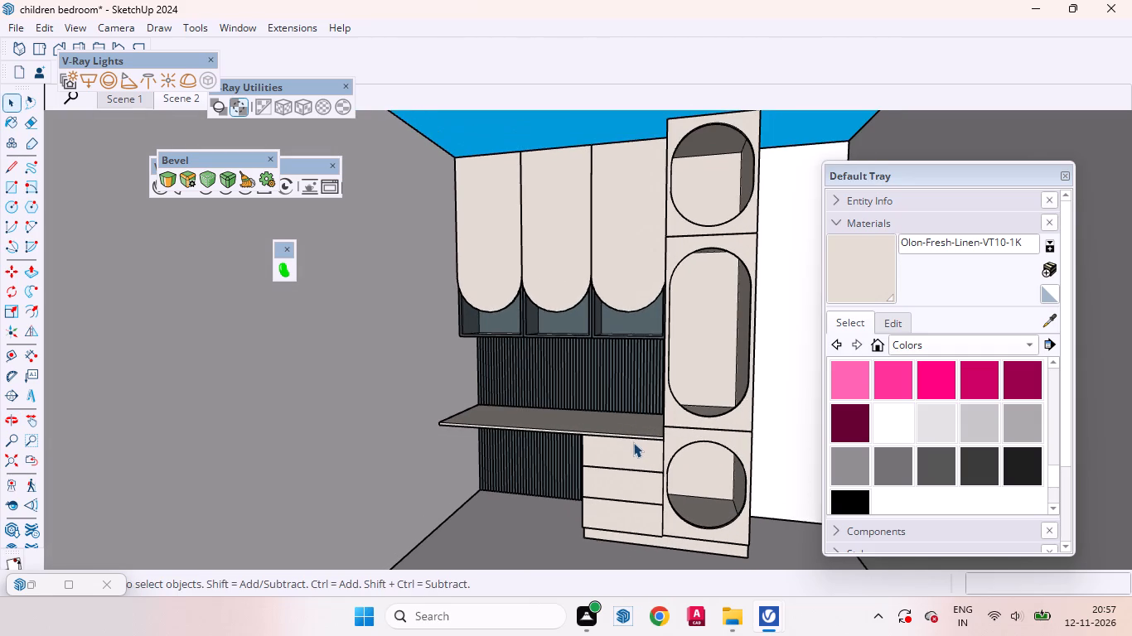
{"action": "scroll", "coordinate": [633, 442], "scroll_direction": "down", "scroll_amount": 1}
{"action": "scroll", "coordinate": [632, 432], "scroll_direction": "up", "scroll_amount": 1}
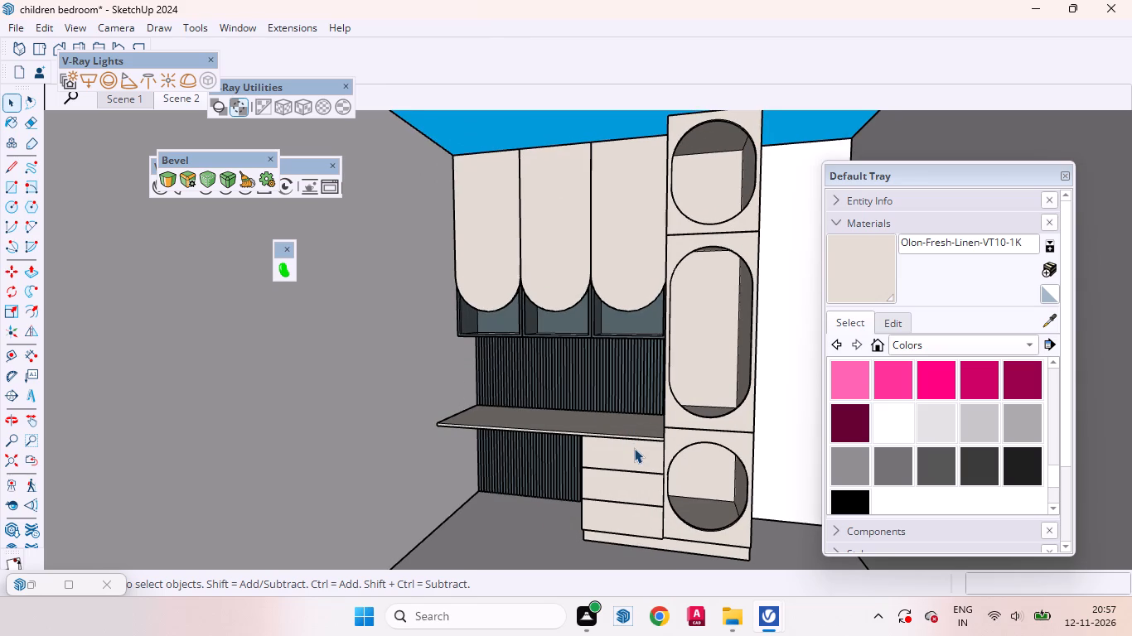
{"action": "scroll", "coordinate": [634, 448], "scroll_direction": "down", "scroll_amount": 1}
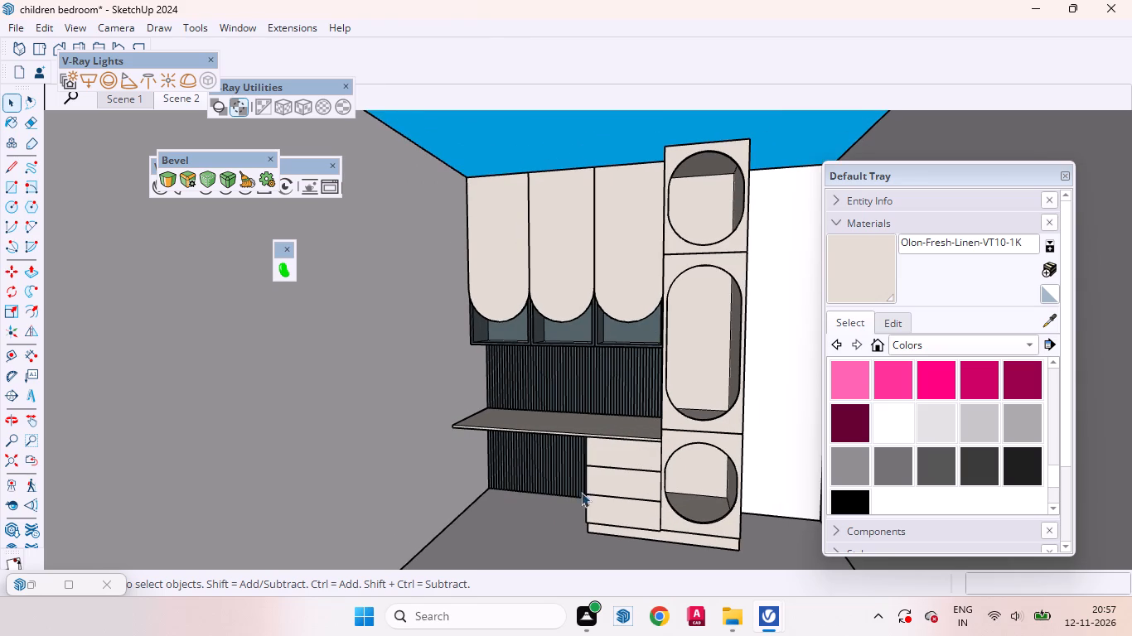
{"action": "scroll", "coordinate": [655, 394], "scroll_direction": "up", "scroll_amount": 1}
{"action": "scroll", "coordinate": [655, 433], "scroll_direction": "down", "scroll_amount": 1}
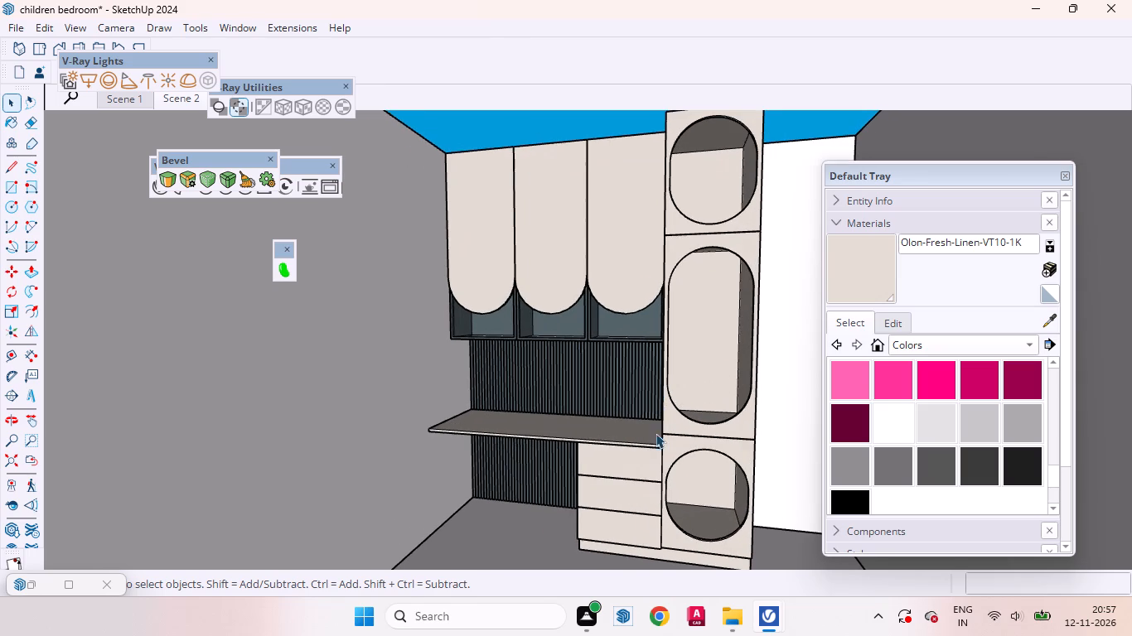
{"action": "scroll", "coordinate": [631, 427], "scroll_direction": "up", "scroll_amount": 1}
{"action": "scroll", "coordinate": [652, 447], "scroll_direction": "down", "scroll_amount": 1}
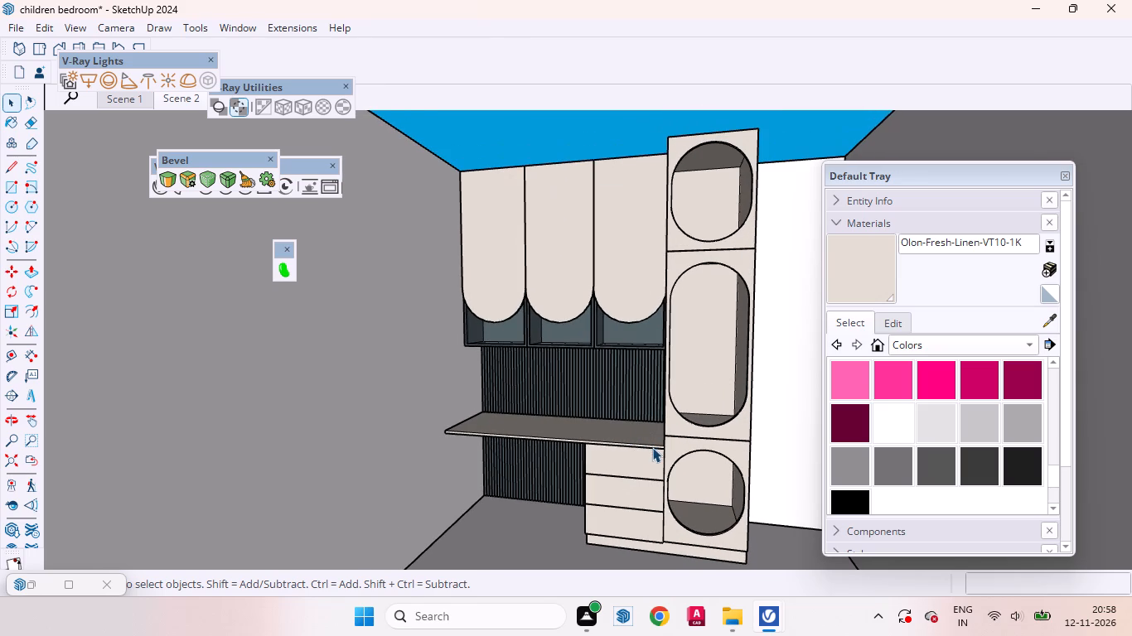
{"action": "scroll", "coordinate": [650, 447], "scroll_direction": "up", "scroll_amount": 1}
{"action": "scroll", "coordinate": [650, 453], "scroll_direction": "down", "scroll_amount": 1}
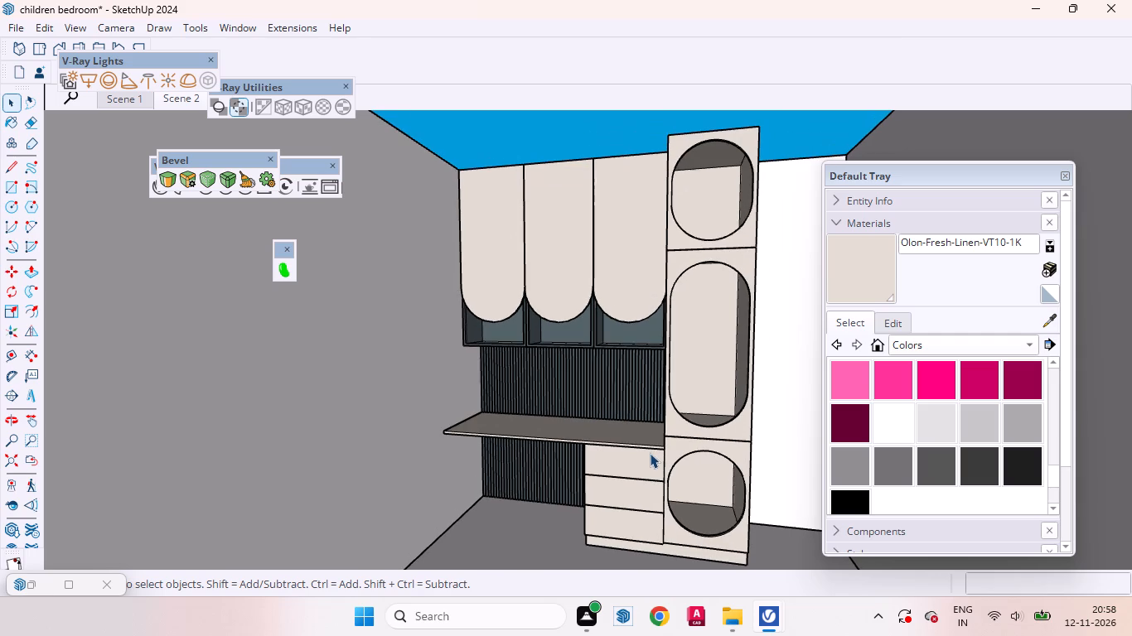
{"action": "middle_click_drag", "start_coordinate": [636, 458], "coordinate": [618, 450]}
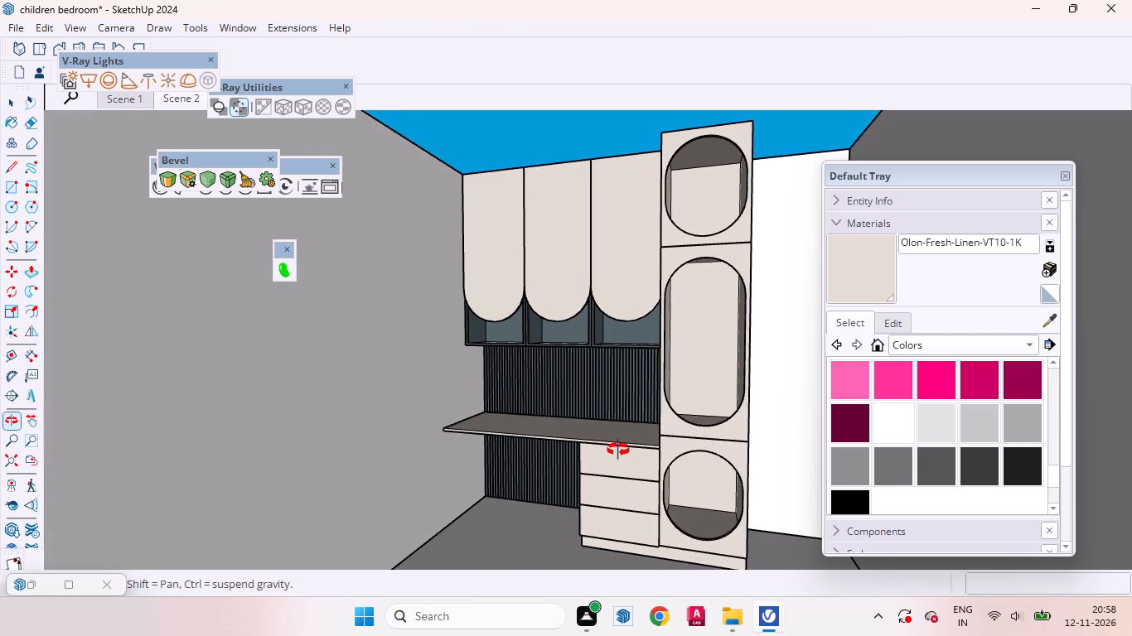
{"action": "middle_click_drag", "start_coordinate": [618, 450], "coordinate": [622, 455]}
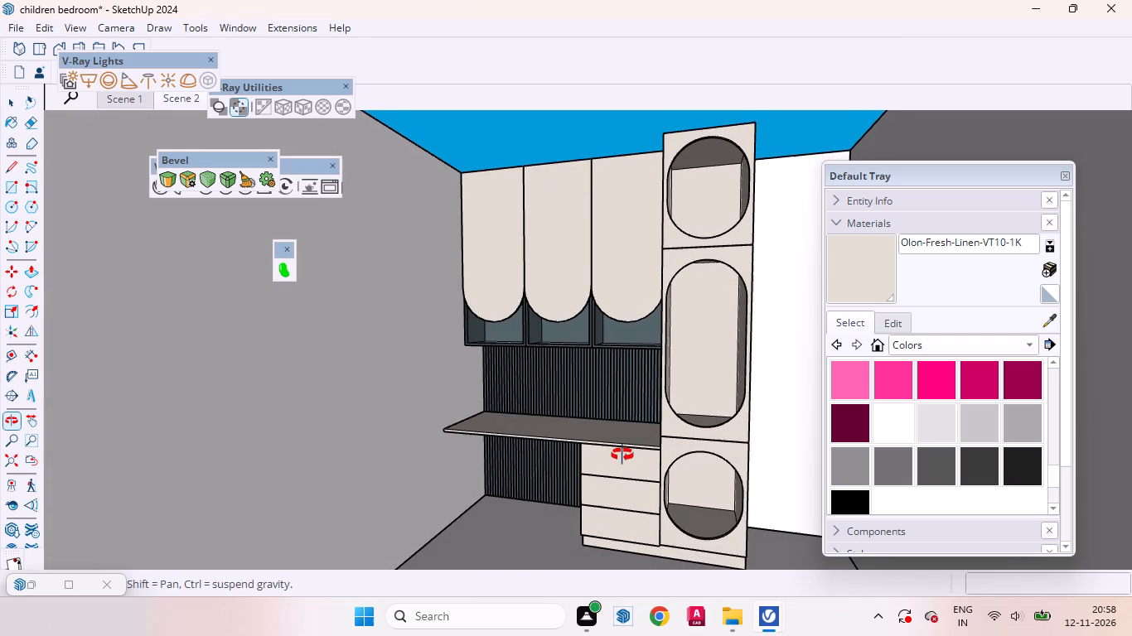
{"action": "middle_click_drag", "start_coordinate": [622, 455], "coordinate": [624, 431]}
{"action": "right_click", "coordinate": [174, 104]}
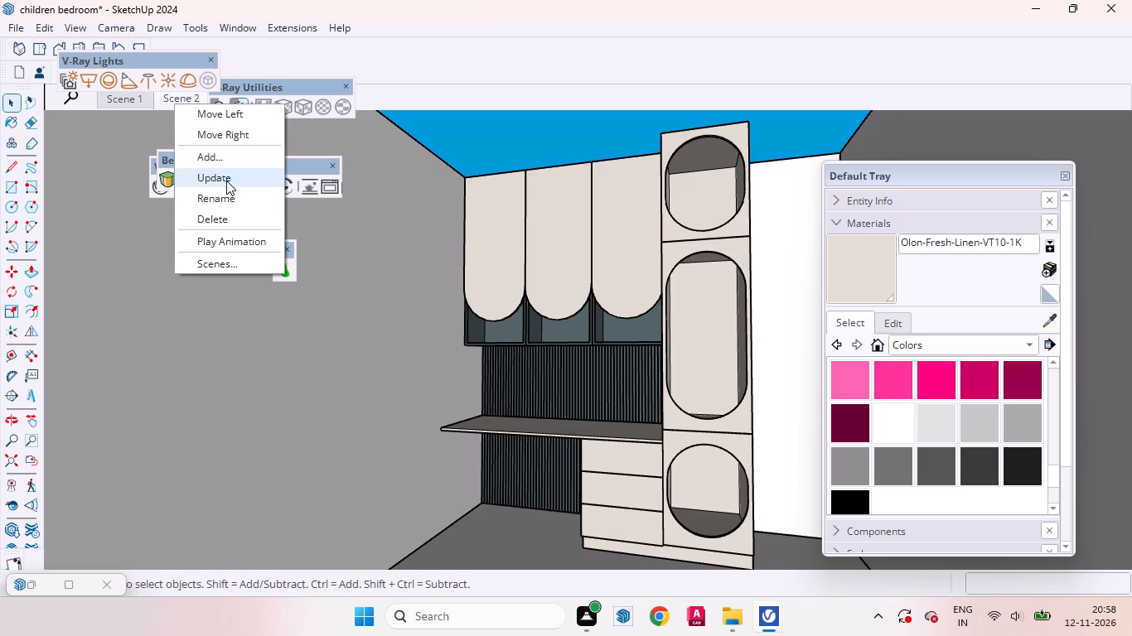
{"action": "left_click", "coordinate": [220, 160]}
Return to Scene 2's front view and frame the whole furniture wall.
{"action": "middle_click_drag", "start_coordinate": [544, 369], "coordinate": [631, 422]}
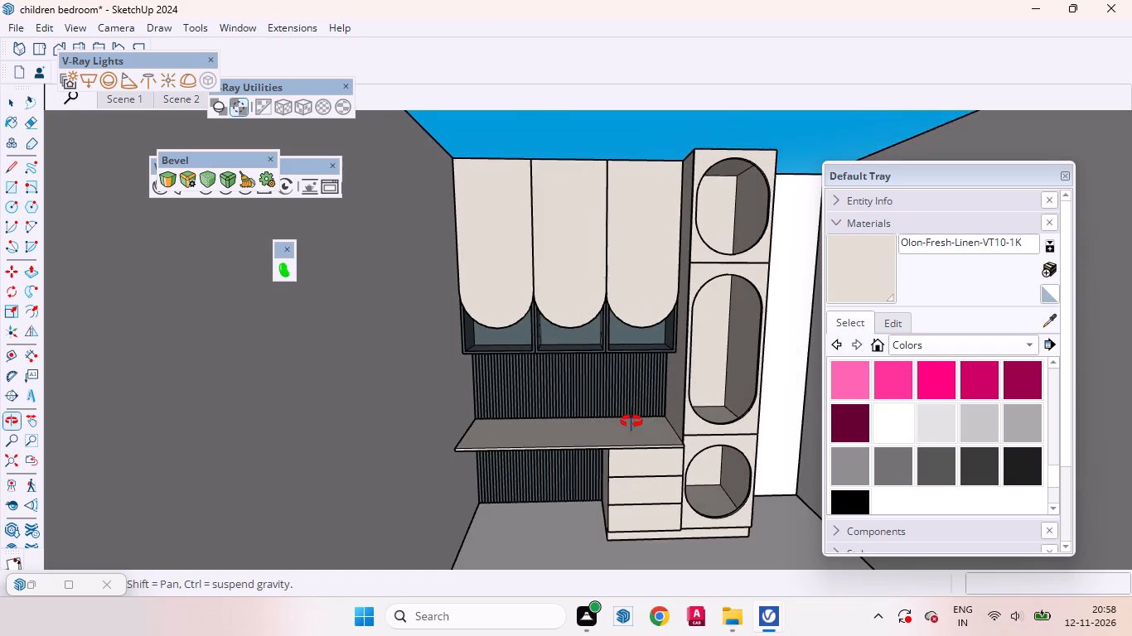
{"action": "middle_click_drag", "start_coordinate": [631, 422], "coordinate": [622, 410]}
{"action": "left_click", "coordinate": [177, 103]}
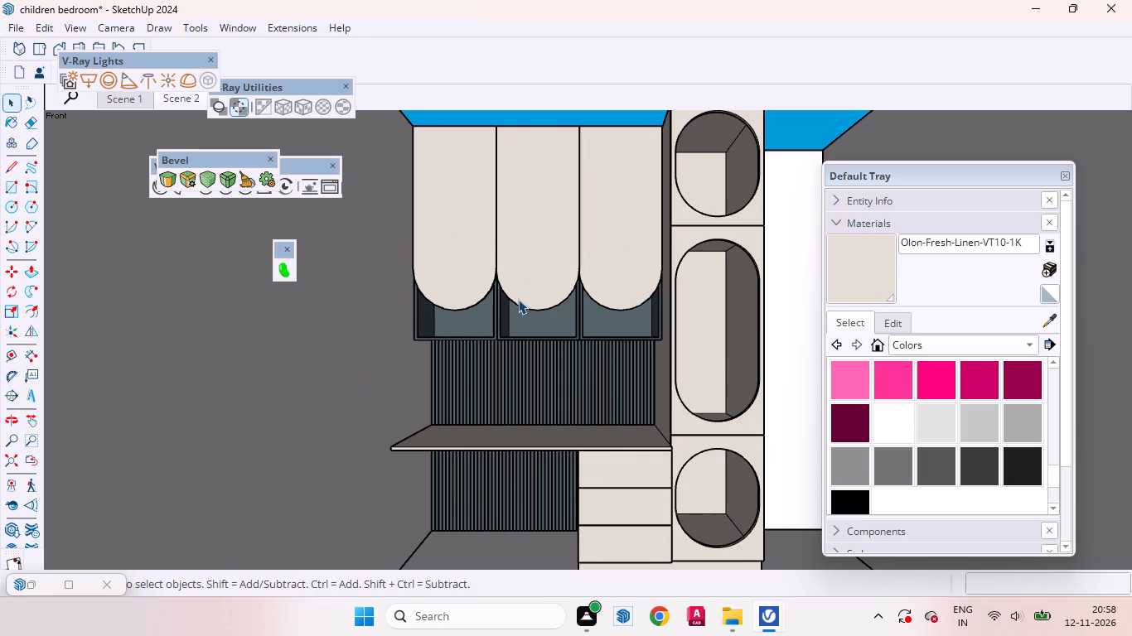
{"action": "scroll", "coordinate": [548, 341], "scroll_direction": "up", "scroll_amount": 3}
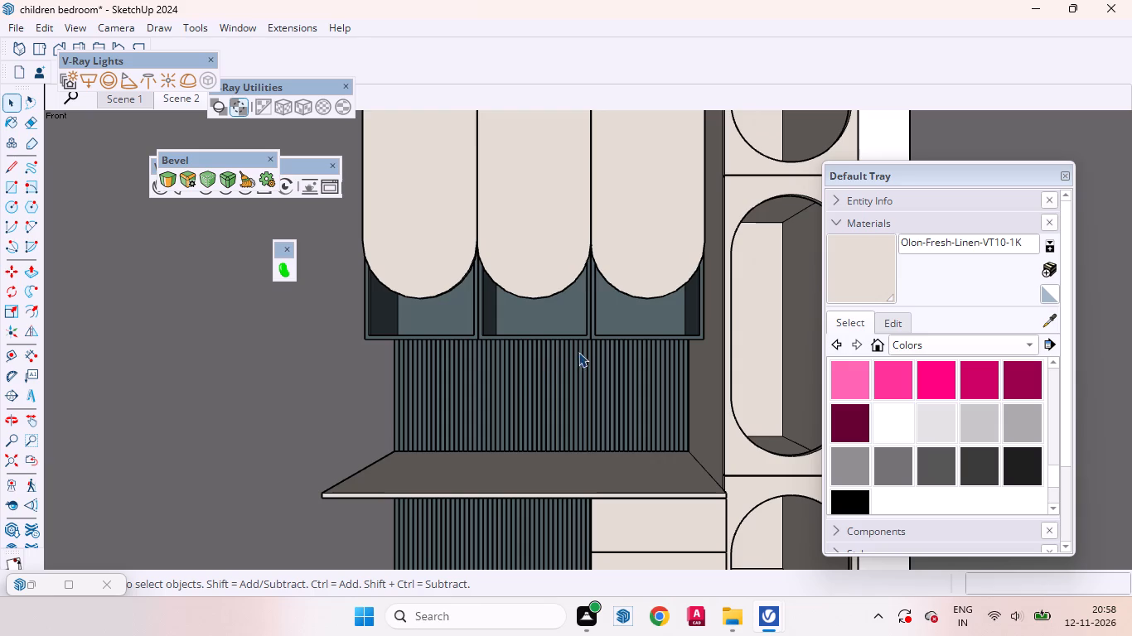
{"action": "scroll", "coordinate": [469, 356], "scroll_direction": "down", "scroll_amount": 6}
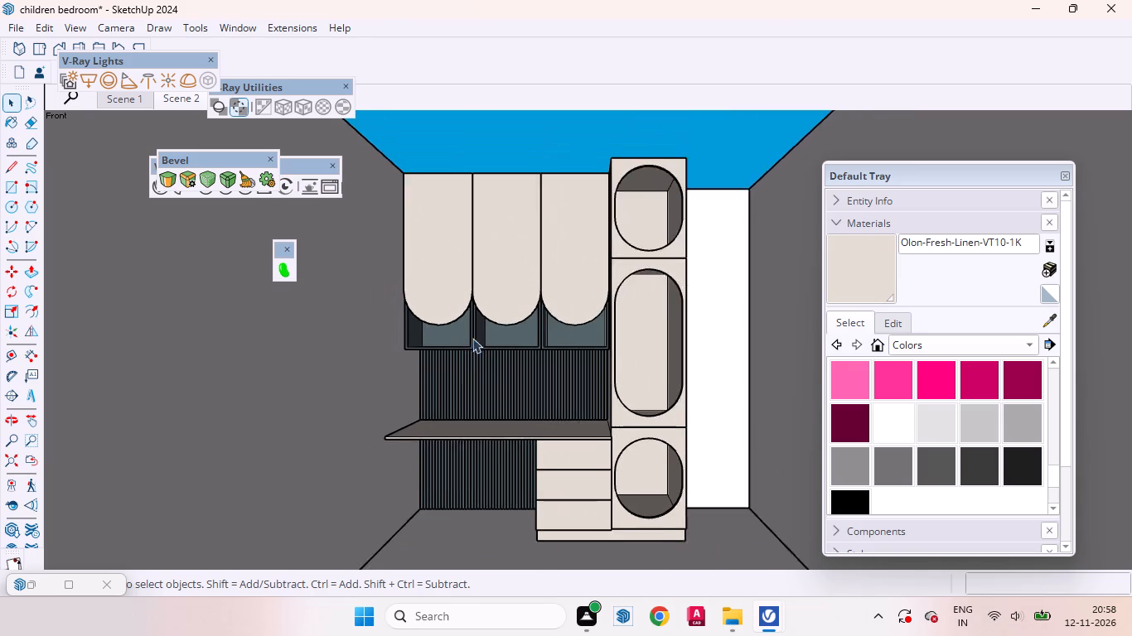
Download the Pionite Canyon Shadow Laminate from the Lightbeans laminates library into the model.
{"action": "left_click", "coordinate": [286, 276]}
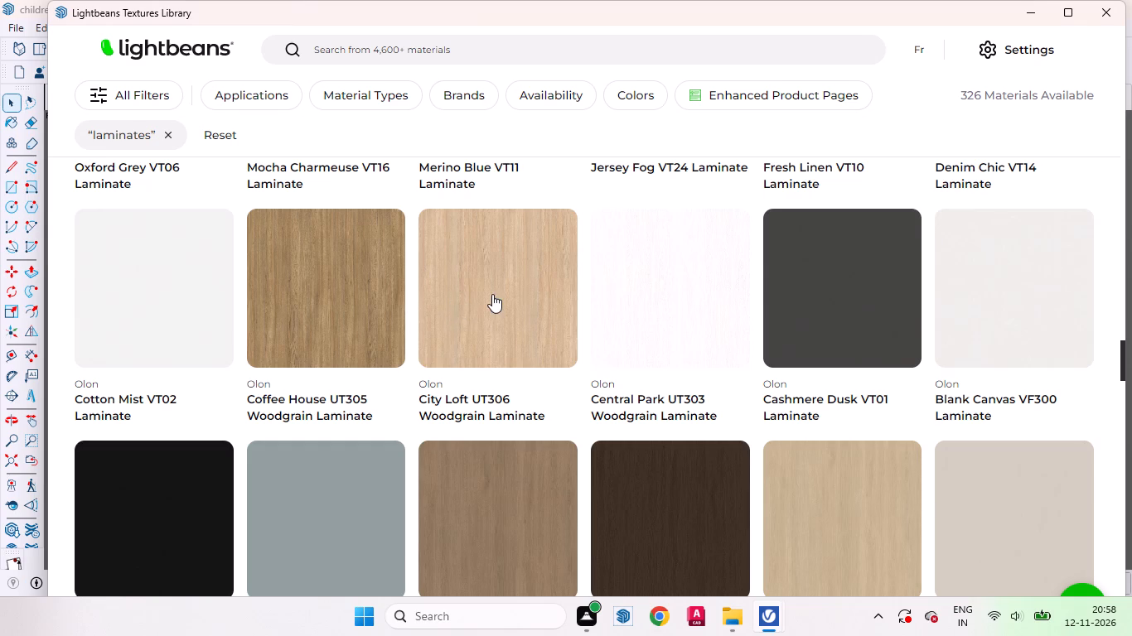
{"action": "scroll", "coordinate": [493, 296], "scroll_direction": "down", "scroll_amount": 3}
{"action": "scroll", "coordinate": [559, 310], "scroll_direction": "down", "scroll_amount": 4}
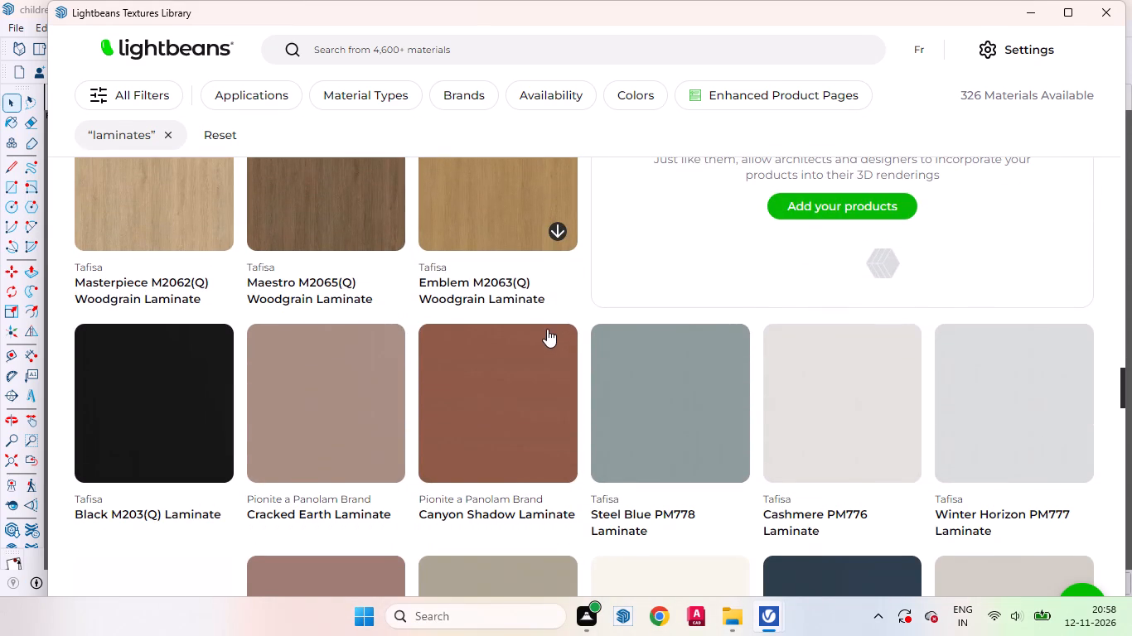
{"action": "scroll", "coordinate": [547, 329], "scroll_direction": "down", "scroll_amount": 2}
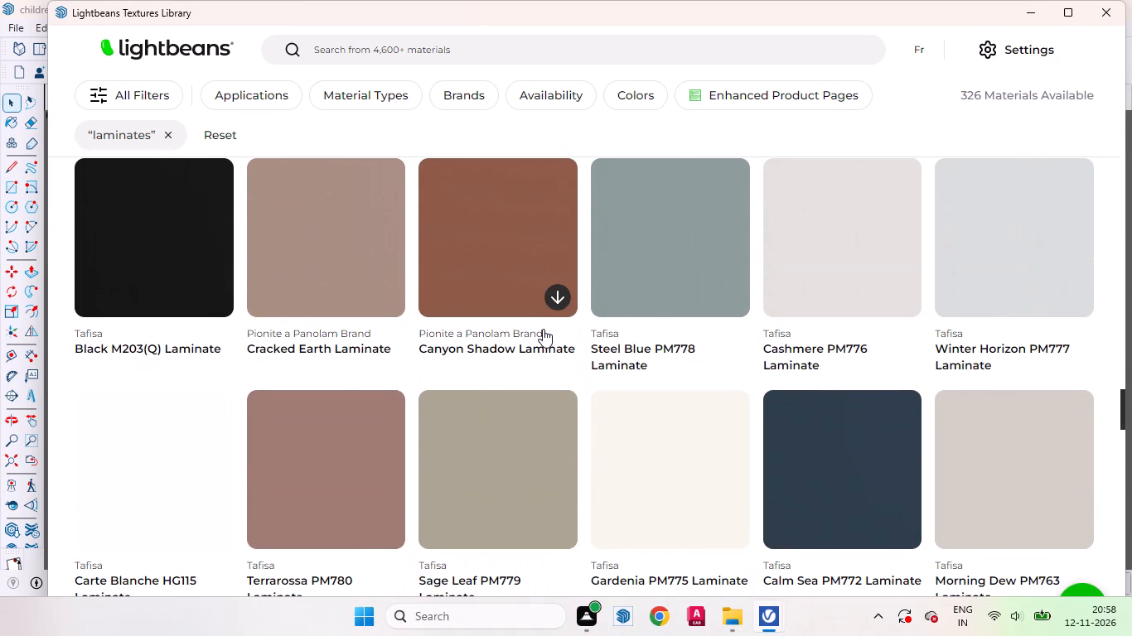
{"action": "left_click", "coordinate": [556, 295]}
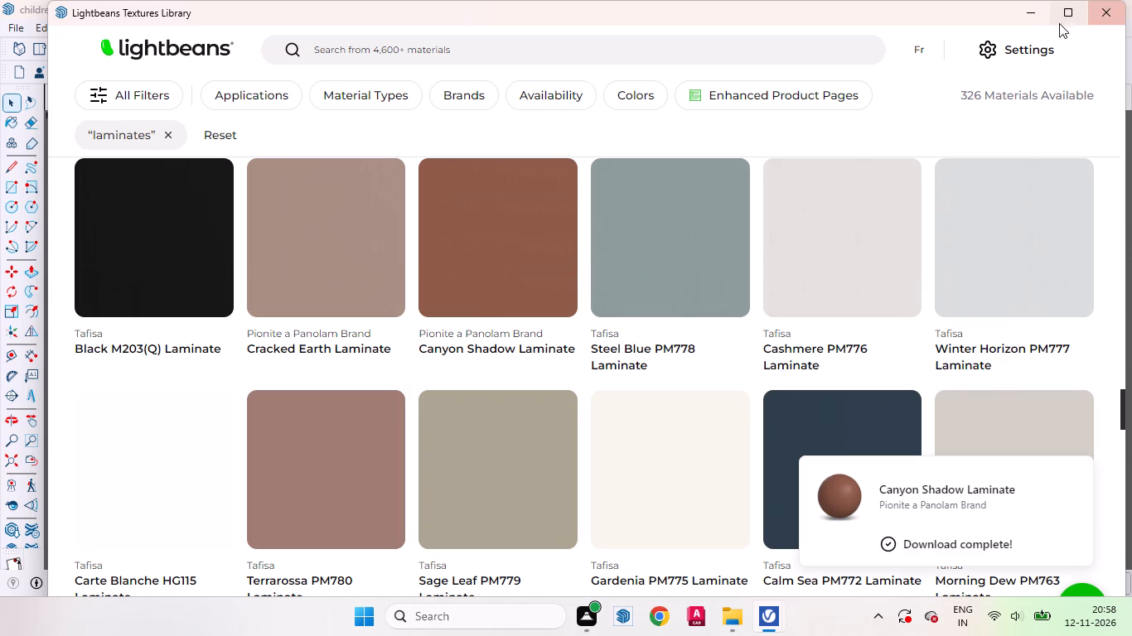
{"action": "left_click", "coordinate": [1029, 12]}
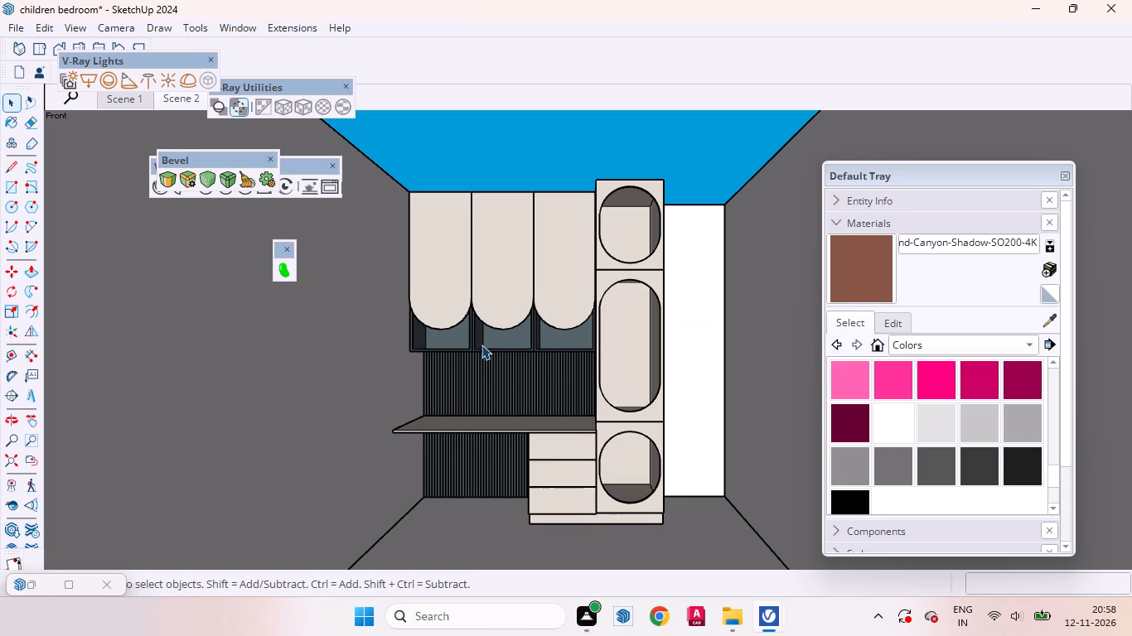
Paint the back, top, sides and bottom inside the tall unit's middle niche with the Canyon Shadow laminate.
{"action": "scroll", "coordinate": [657, 339], "scroll_direction": "up", "scroll_amount": 11}
{"action": "left_click", "coordinate": [602, 349]}
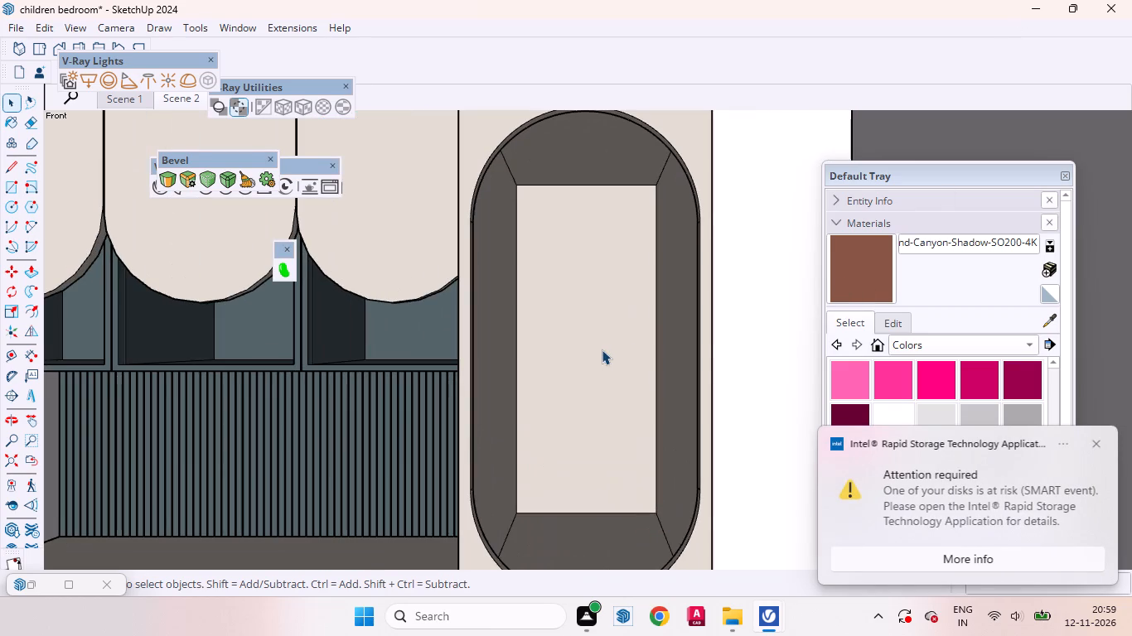
{"action": "double_click", "coordinate": [597, 349]}
{"action": "left_click", "coordinate": [591, 300]}
{"action": "left_click", "coordinate": [876, 275]}
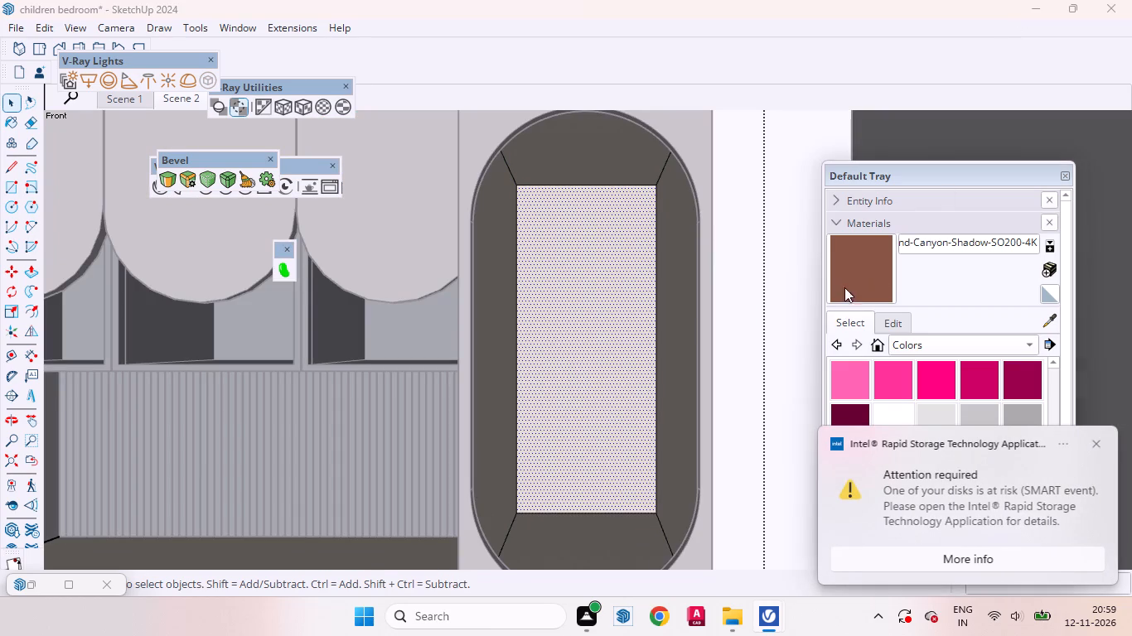
{"action": "left_click", "coordinate": [567, 326]}
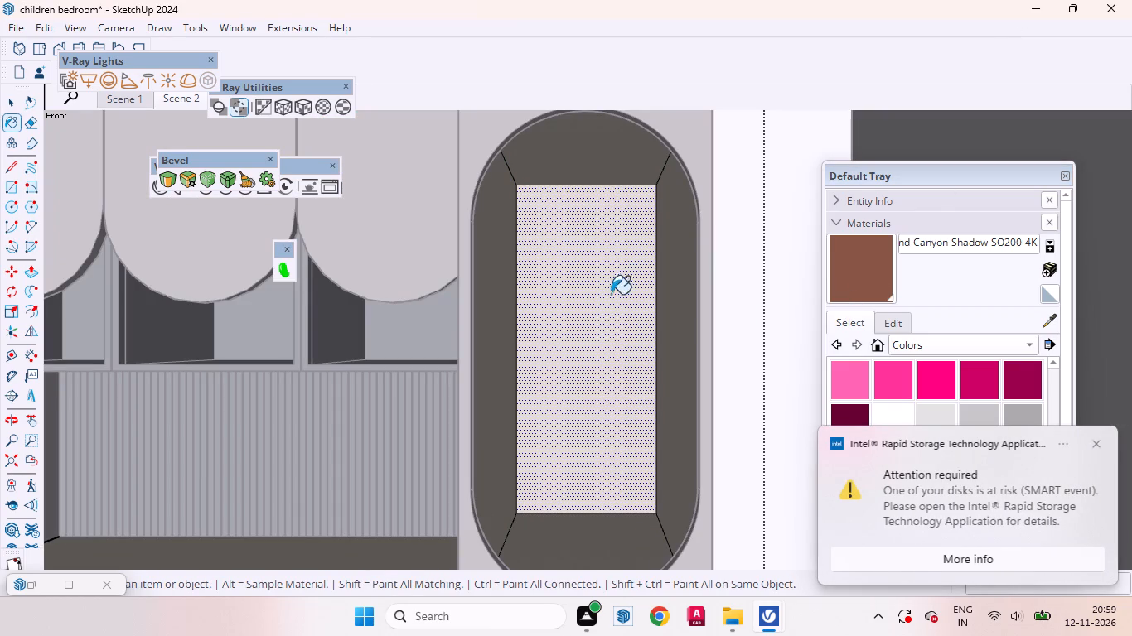
{"action": "left_click", "coordinate": [611, 295]}
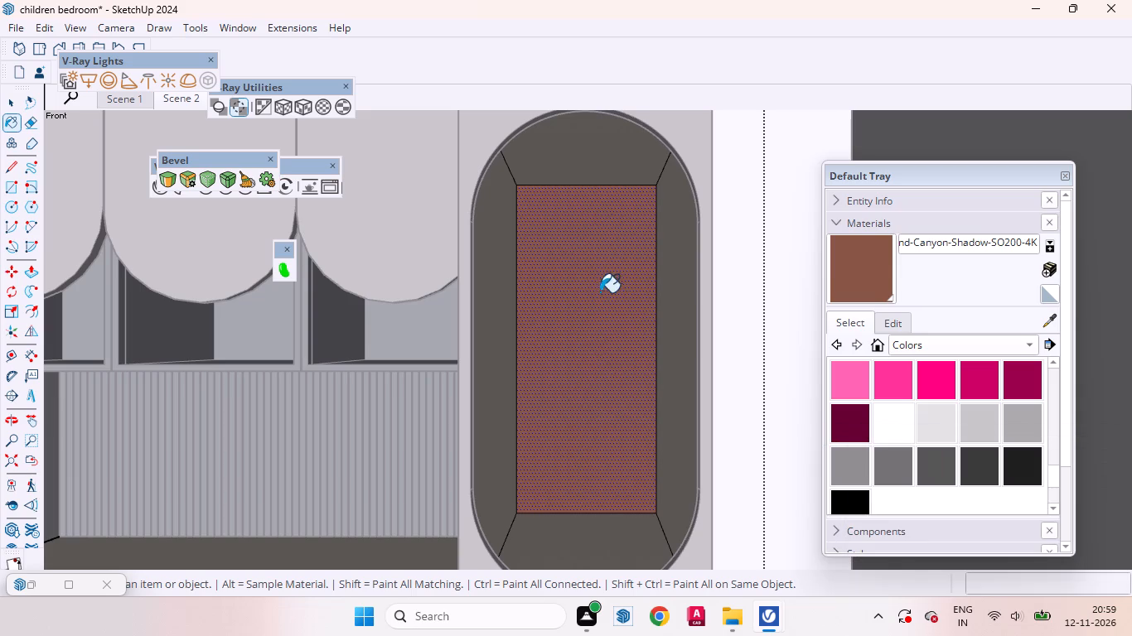
{"action": "left_click", "coordinate": [588, 167]}
{"action": "left_click", "coordinate": [504, 266]}
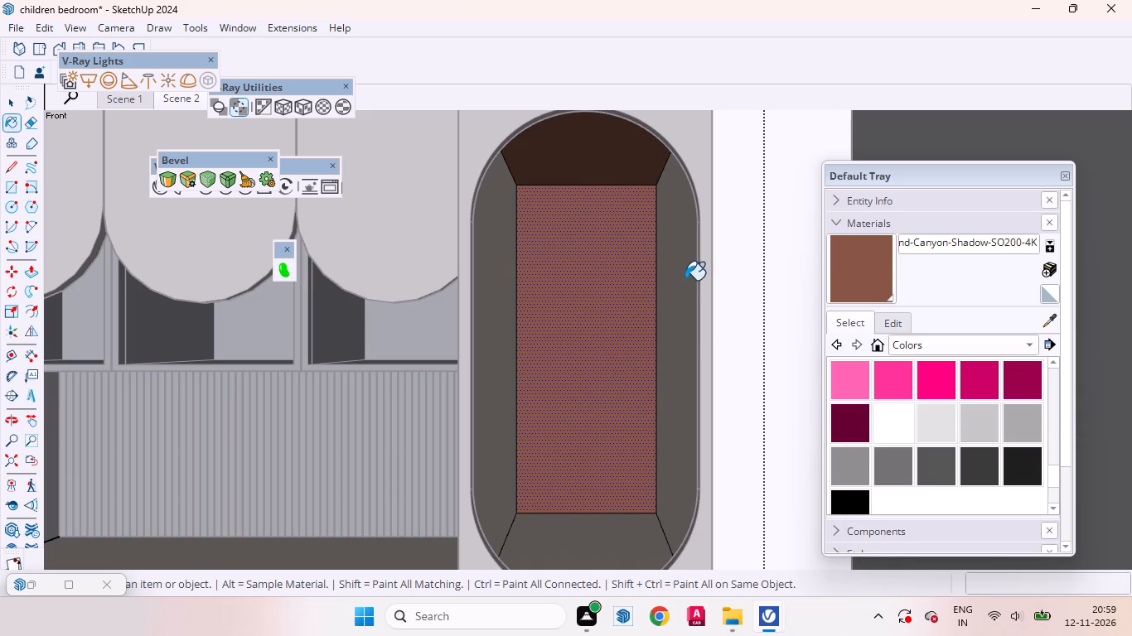
{"action": "left_click", "coordinate": [678, 310]}
{"action": "scroll", "coordinate": [615, 315], "scroll_direction": "down", "scroll_amount": 2}
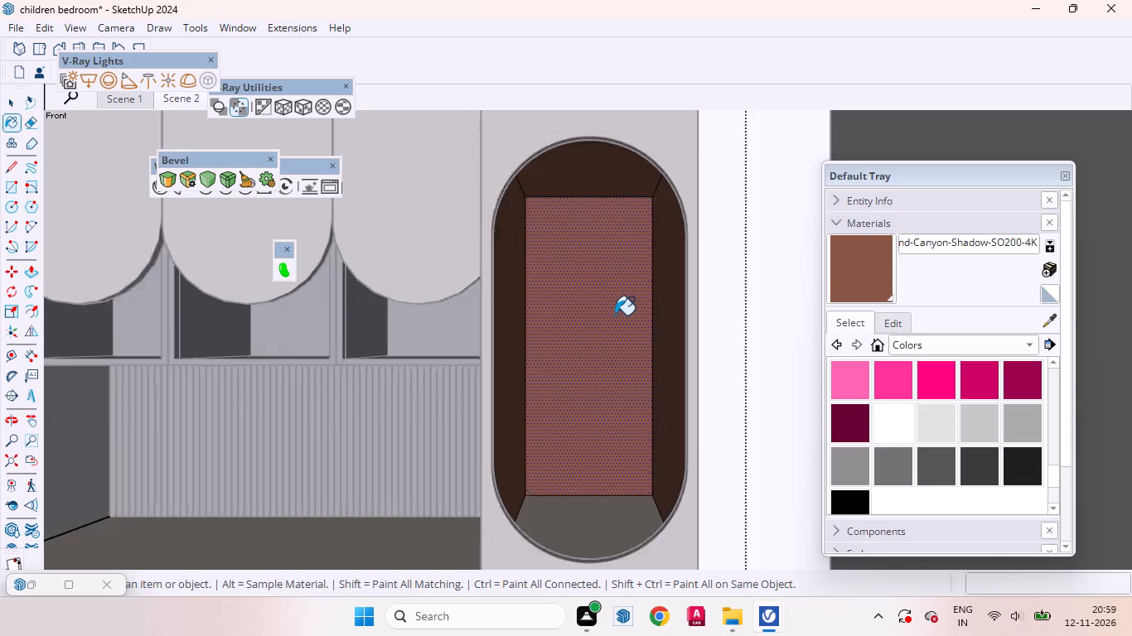
{"action": "scroll", "coordinate": [615, 315], "scroll_direction": "down", "scroll_amount": 6}
{"action": "middle_click_drag", "start_coordinate": [603, 363], "coordinate": [597, 528]}
{"action": "scroll", "coordinate": [607, 431], "scroll_direction": "up", "scroll_amount": 4}
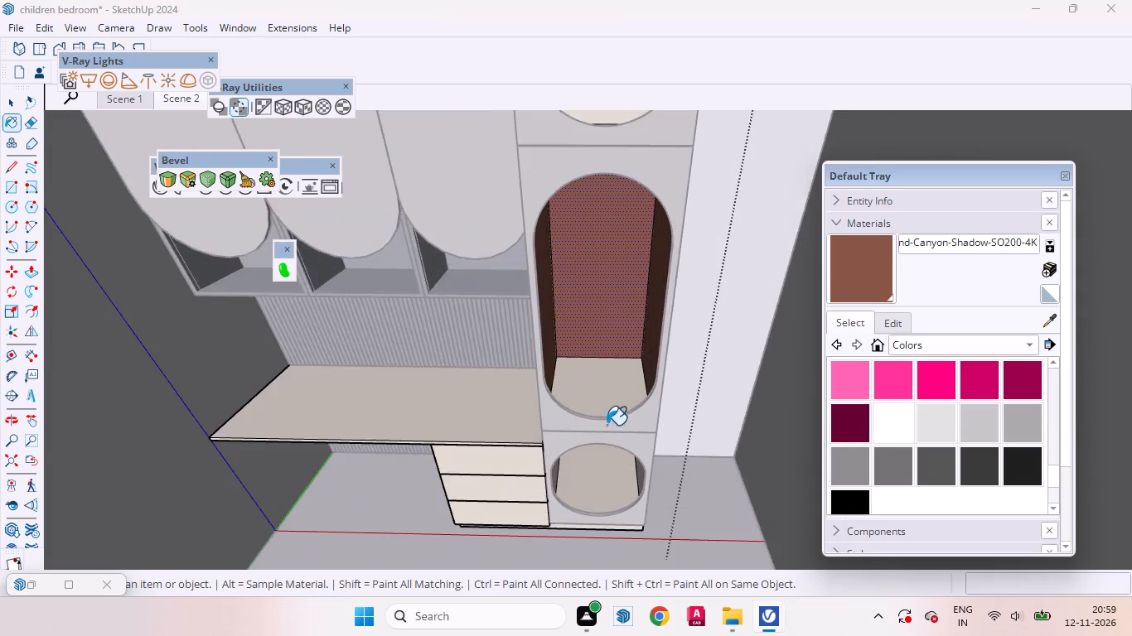
{"action": "scroll", "coordinate": [607, 425], "scroll_direction": "up", "scroll_amount": 4}
{"action": "left_click", "coordinate": [597, 392]}
Paint the bottom, back and left side wall inside the tall unit's lower niche with Canyon Shadow.
{"action": "scroll", "coordinate": [590, 378], "scroll_direction": "down", "scroll_amount": 4}
{"action": "scroll", "coordinate": [602, 453], "scroll_direction": "up", "scroll_amount": 4}
{"action": "left_click", "coordinate": [596, 470]}
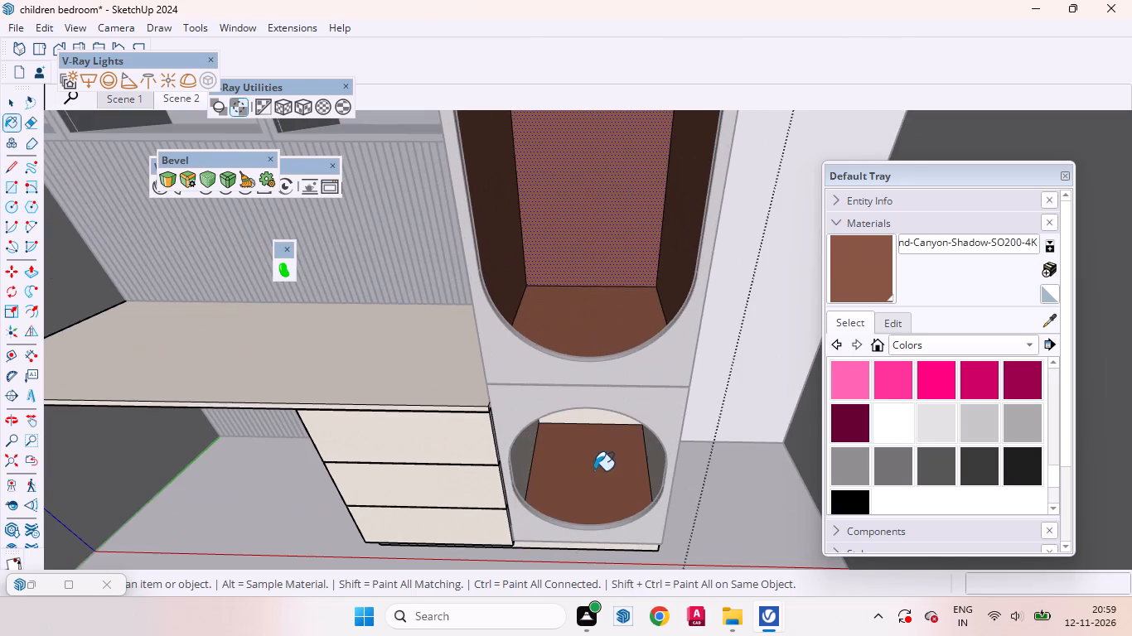
{"action": "middle_click_drag", "start_coordinate": [593, 482], "coordinate": [598, 334]}
{"action": "left_click", "coordinate": [600, 369]}
{"action": "middle_click_drag", "start_coordinate": [544, 378], "coordinate": [500, 355]}
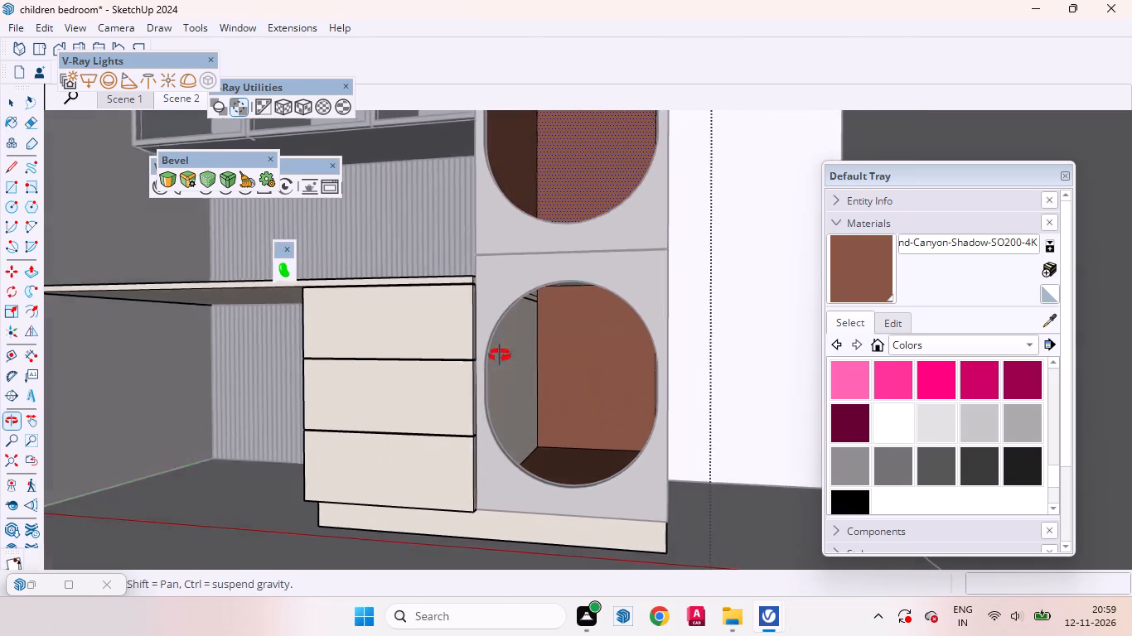
{"action": "middle_click_drag", "start_coordinate": [500, 355], "coordinate": [498, 346]}
{"action": "left_click", "coordinate": [518, 346]}
Paint the lower niche's narrow strips above its left side wall, its top and its right side wall with Canyon Shadow.
{"action": "scroll", "coordinate": [520, 317], "scroll_direction": "up", "scroll_amount": 12}
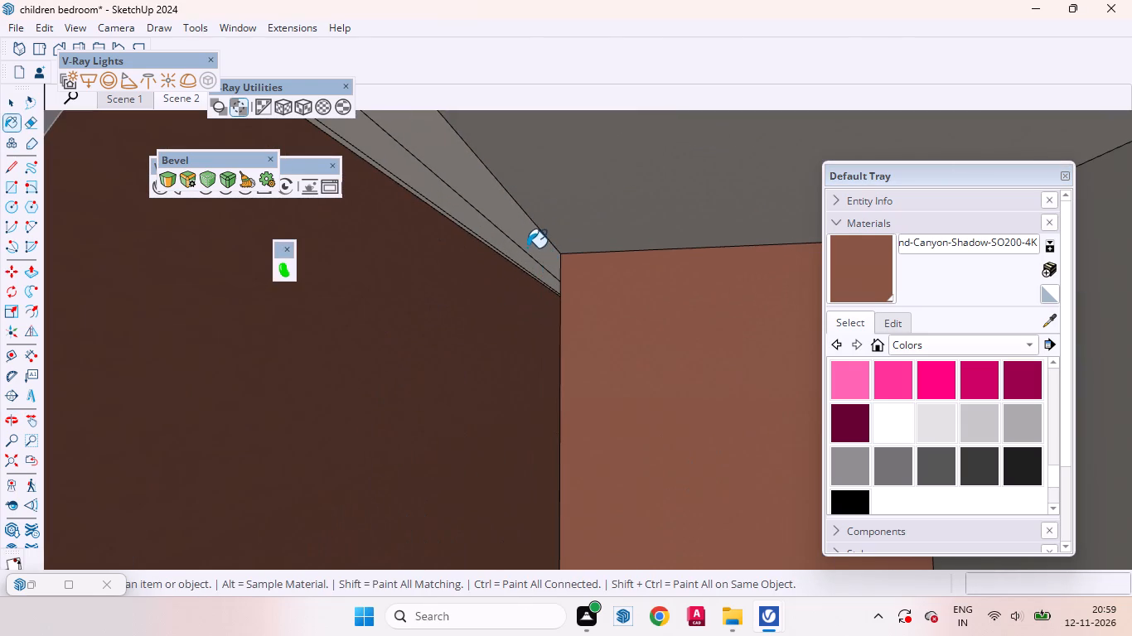
{"action": "left_click", "coordinate": [517, 227]}
{"action": "left_click", "coordinate": [508, 248]}
{"action": "scroll", "coordinate": [491, 258], "scroll_direction": "up", "scroll_amount": 5}
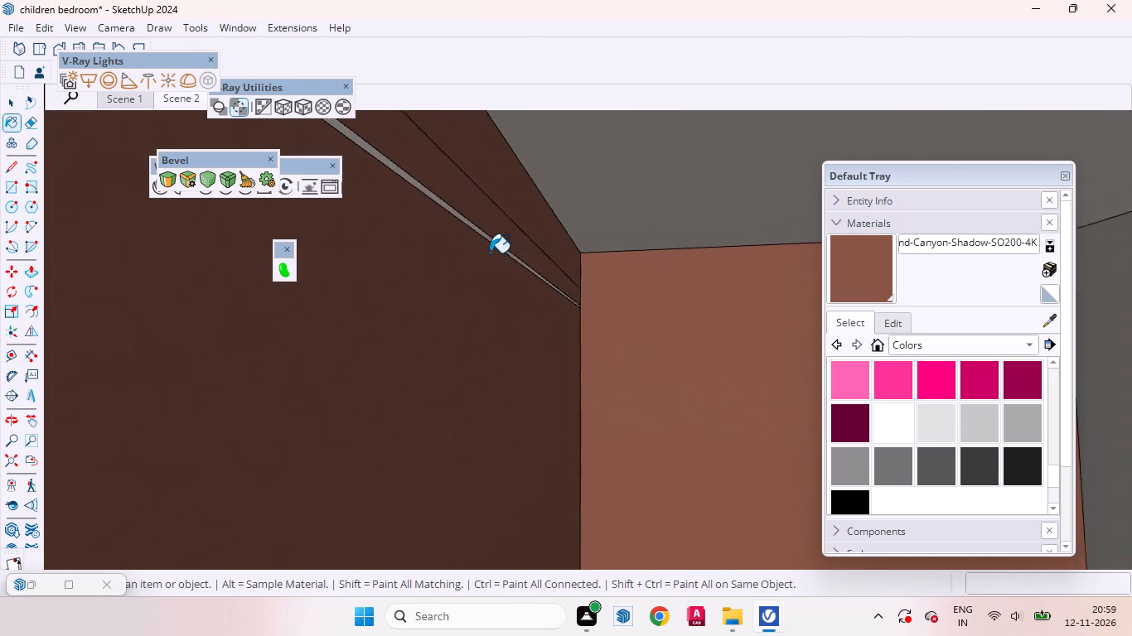
{"action": "scroll", "coordinate": [490, 253], "scroll_direction": "up", "scroll_amount": 6}
{"action": "middle_click_drag", "start_coordinate": [486, 244], "coordinate": [539, 204]}
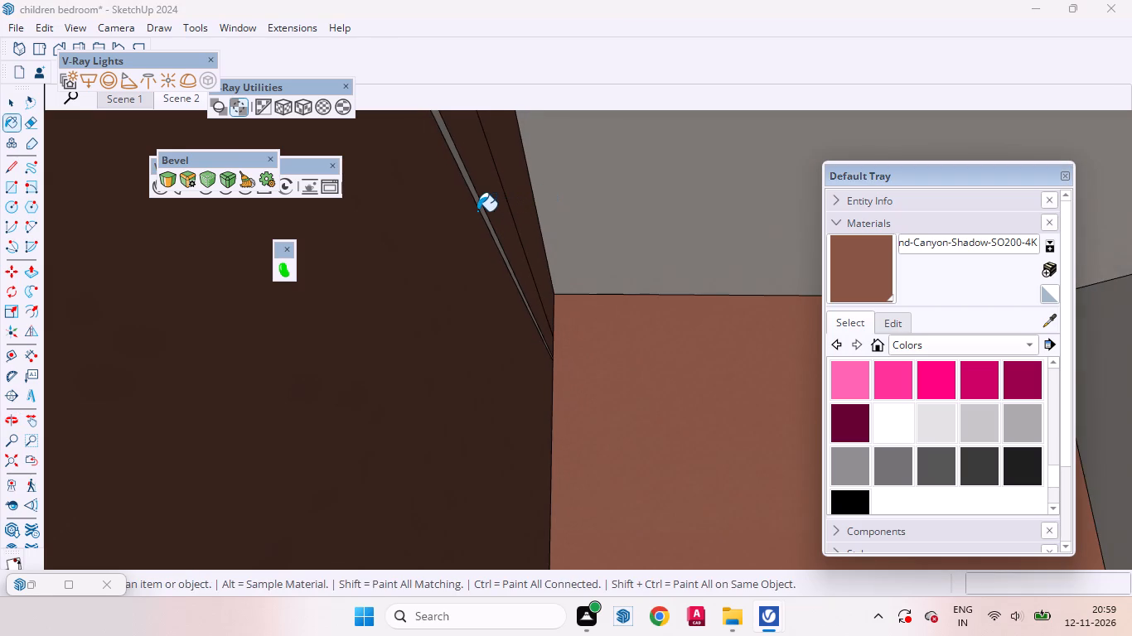
{"action": "left_click", "coordinate": [477, 201]}
{"action": "scroll", "coordinate": [501, 294], "scroll_direction": "down", "scroll_amount": 11}
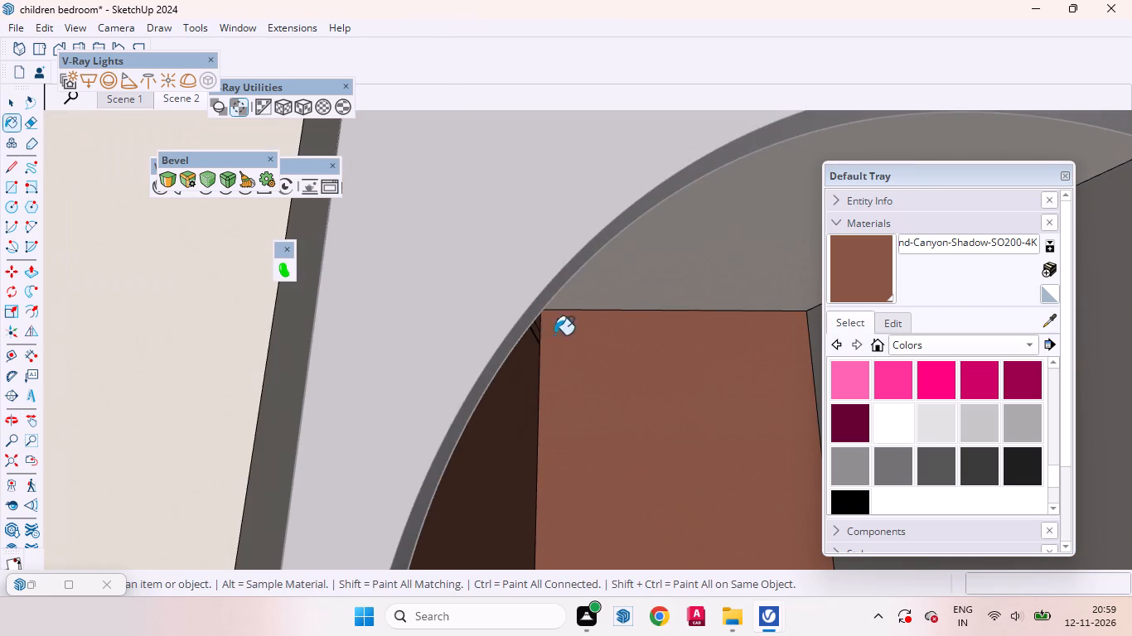
{"action": "left_click", "coordinate": [690, 262]}
{"action": "scroll", "coordinate": [542, 324], "scroll_direction": "down", "scroll_amount": 3}
{"action": "scroll", "coordinate": [446, 316], "scroll_direction": "down", "scroll_amount": 7}
{"action": "scroll", "coordinate": [592, 342], "scroll_direction": "down", "scroll_amount": 2}
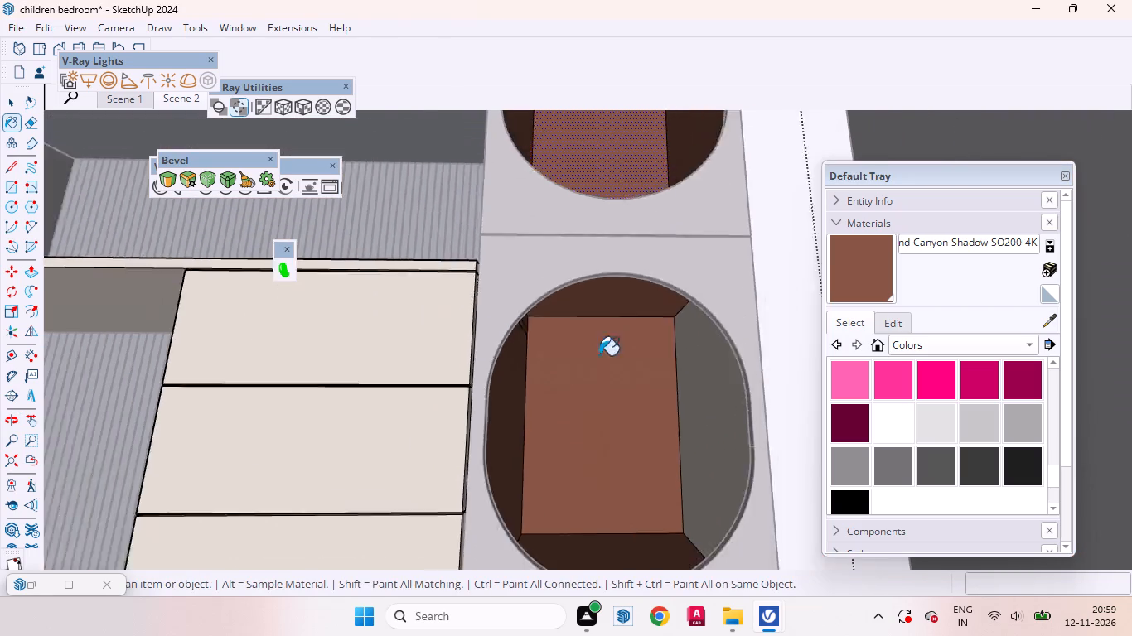
{"action": "scroll", "coordinate": [599, 355], "scroll_direction": "down", "scroll_amount": 2}
{"action": "middle_click_drag", "start_coordinate": [647, 392], "coordinate": [732, 449]}
{"action": "left_click", "coordinate": [661, 402]}
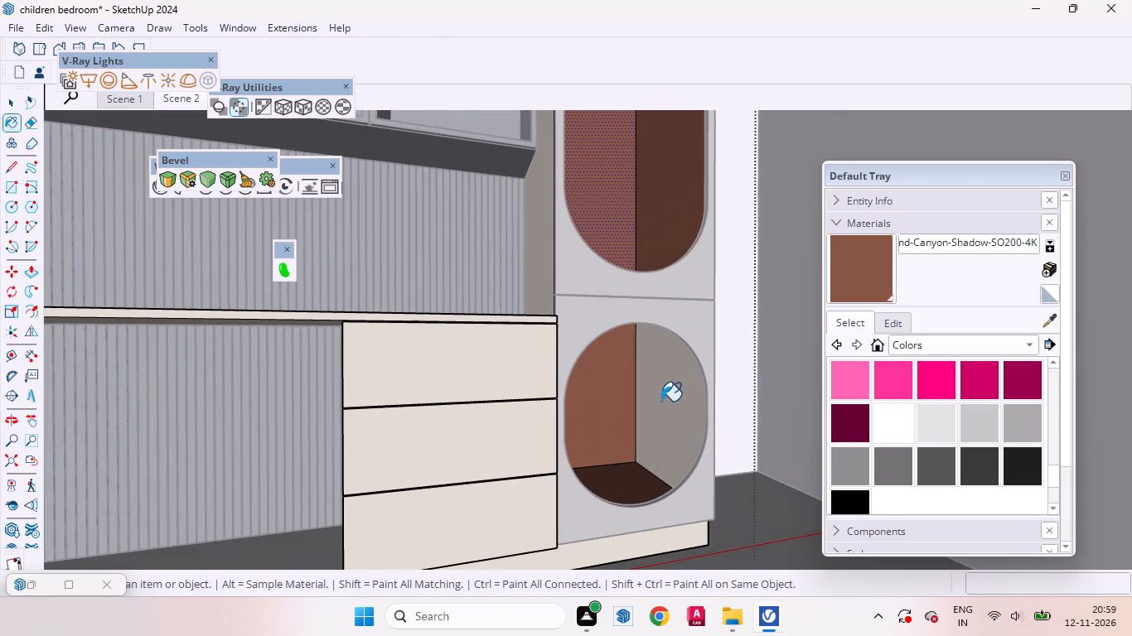
Paint all interior faces of the tall unit's upper niche with Canyon Shadow and exit the unit's group.
{"action": "scroll", "coordinate": [584, 504], "scroll_direction": "down", "scroll_amount": 16}
{"action": "scroll", "coordinate": [592, 255], "scroll_direction": "up", "scroll_amount": 2}
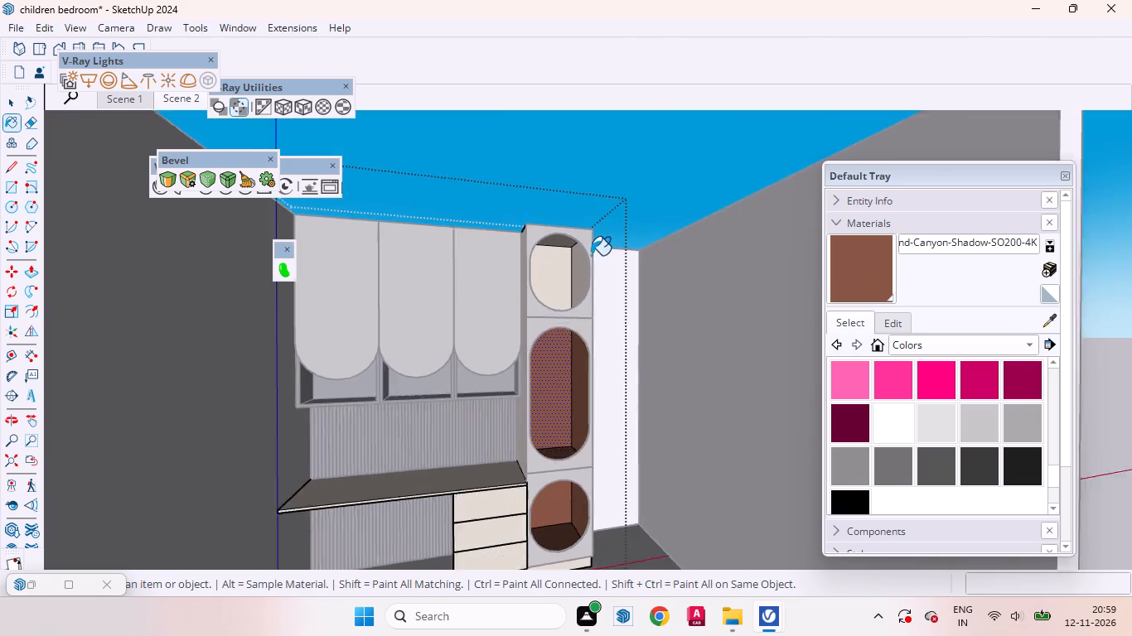
{"action": "scroll", "coordinate": [591, 255], "scroll_direction": "up", "scroll_amount": 11}
{"action": "left_click", "coordinate": [489, 278]}
{"action": "left_click", "coordinate": [583, 275]}
{"action": "left_click", "coordinate": [621, 260]}
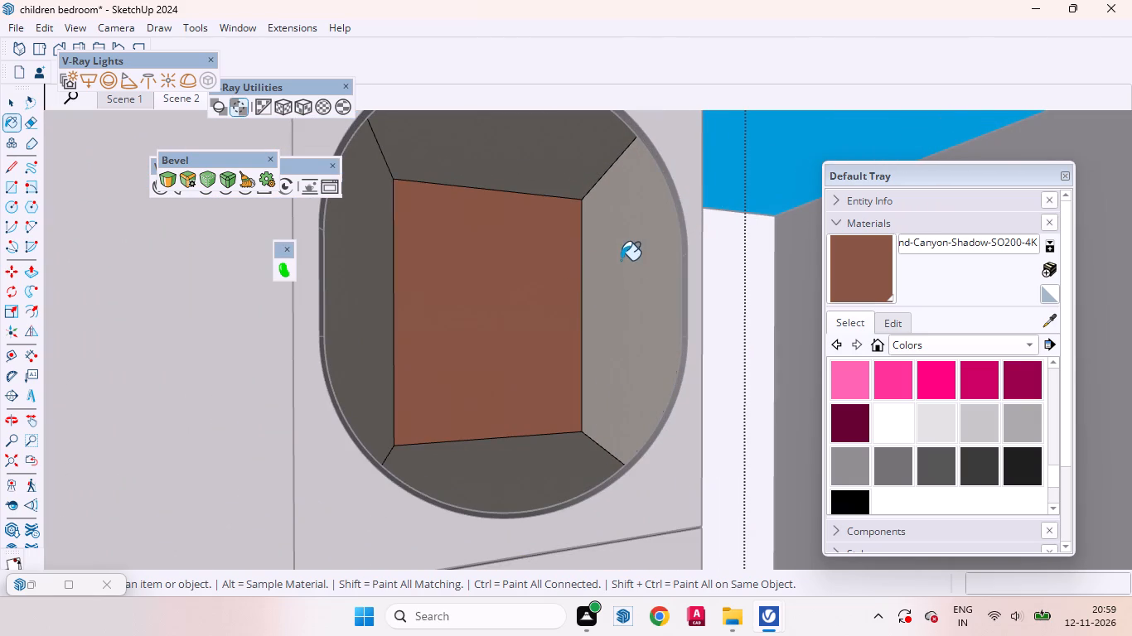
{"action": "left_click", "coordinate": [567, 178]}
{"action": "left_click", "coordinate": [380, 297]}
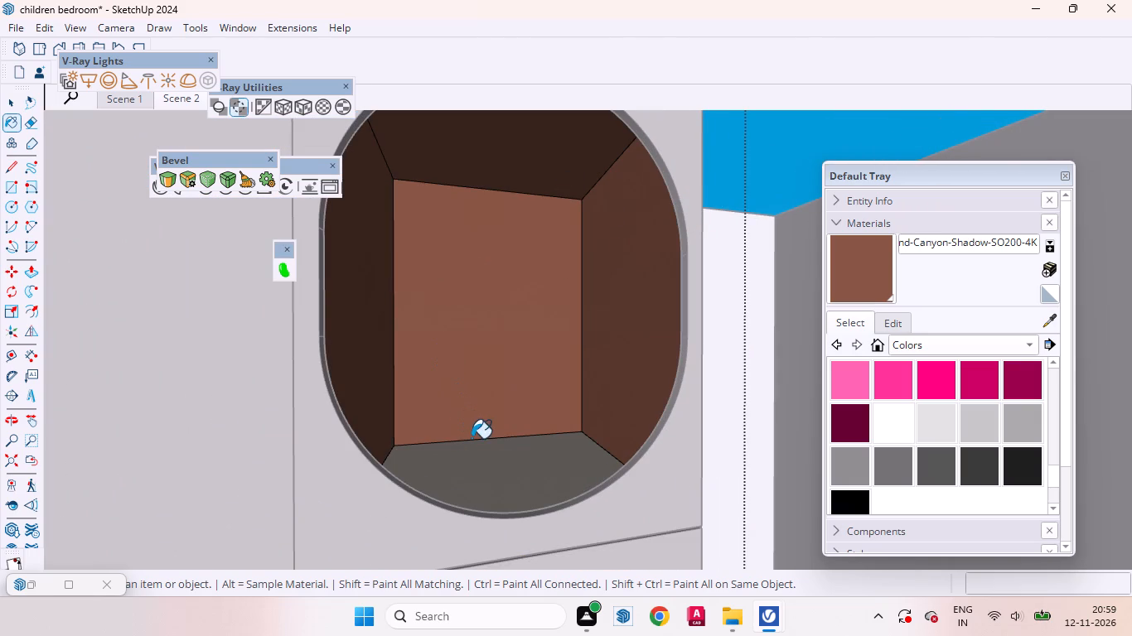
{"action": "left_click", "coordinate": [483, 455]}
{"action": "scroll", "coordinate": [476, 422], "scroll_direction": "down", "scroll_amount": 7}
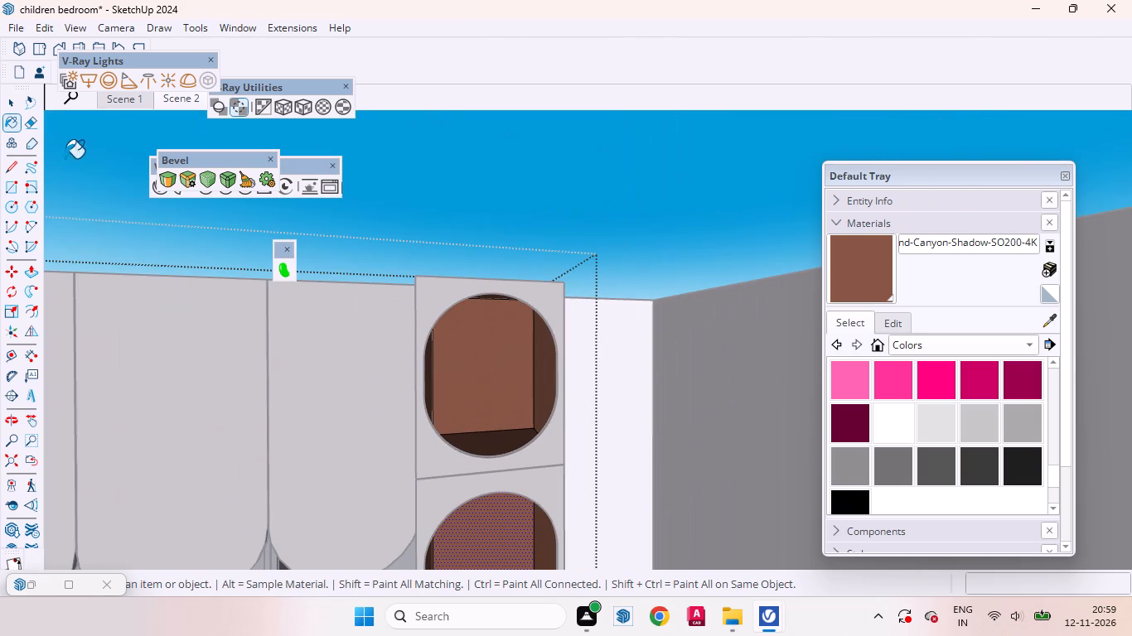
{"action": "left_click", "coordinate": [11, 103]}
{"action": "left_click", "coordinate": [720, 220]}
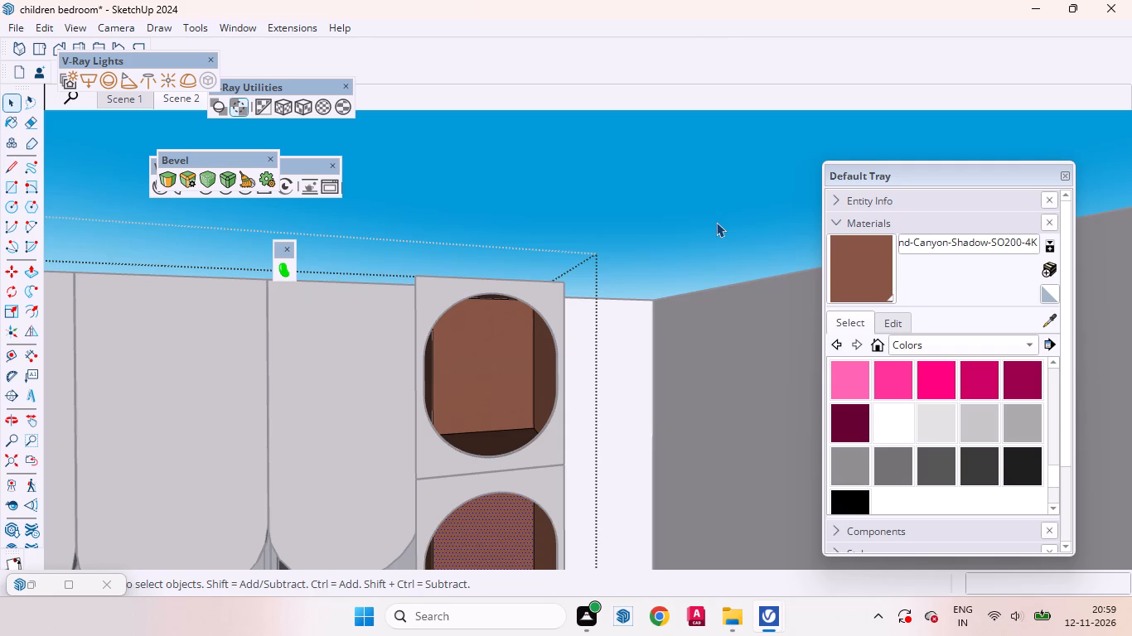
{"action": "left_click", "coordinate": [667, 226]}
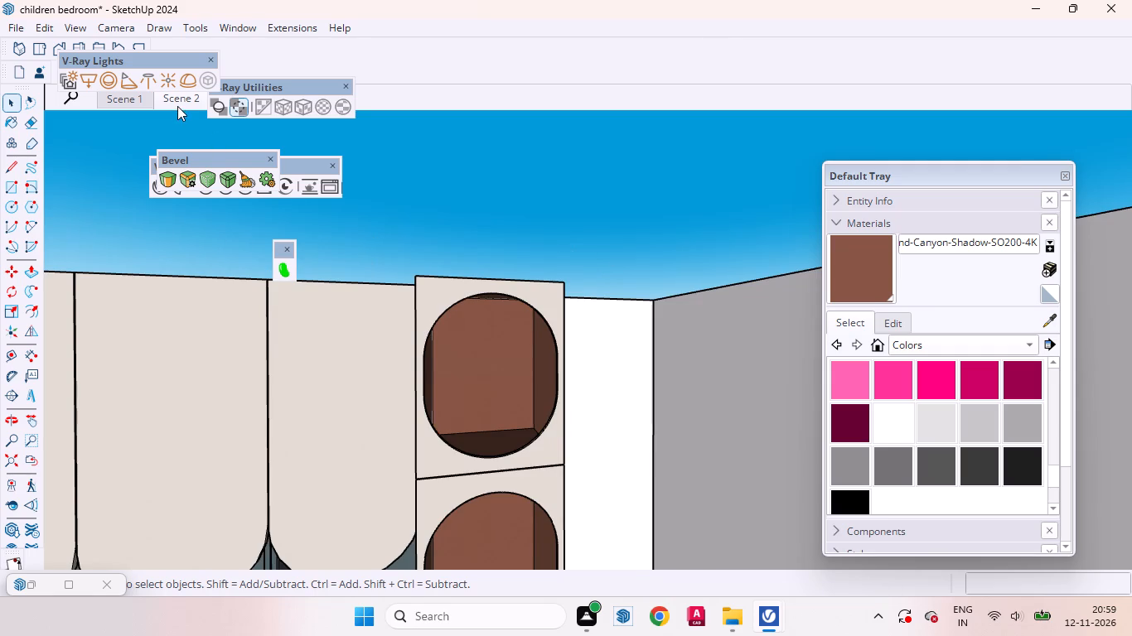
Review the painted niches from Scene 2's front view and from an angled view of the furniture wall.
{"action": "left_click", "coordinate": [177, 104]}
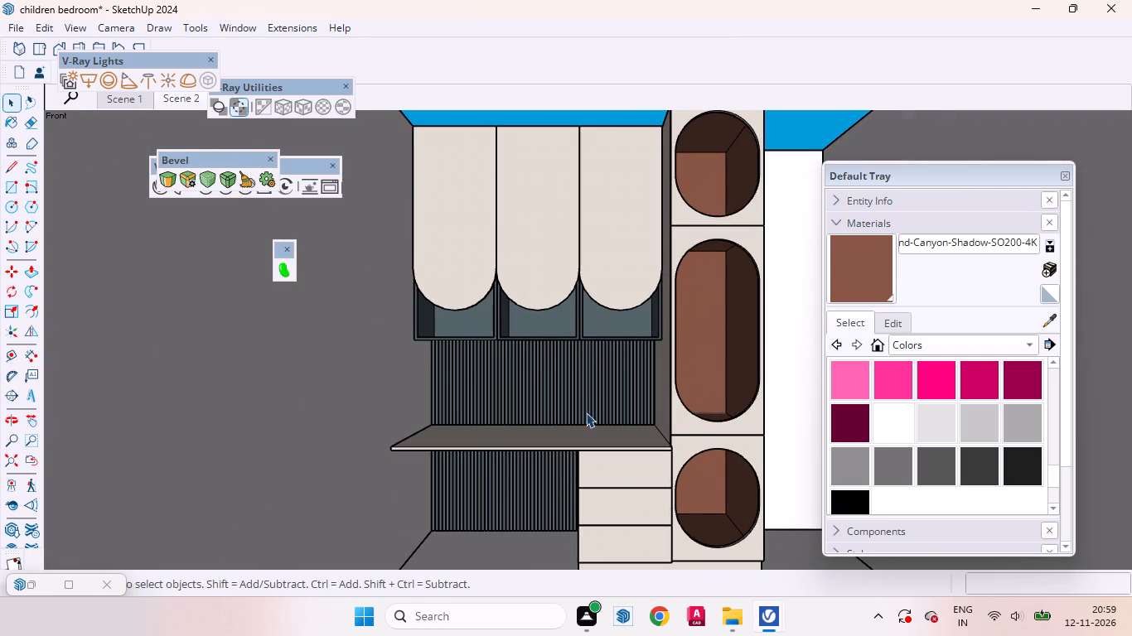
{"action": "middle_click_drag", "start_coordinate": [674, 427], "coordinate": [626, 437]}
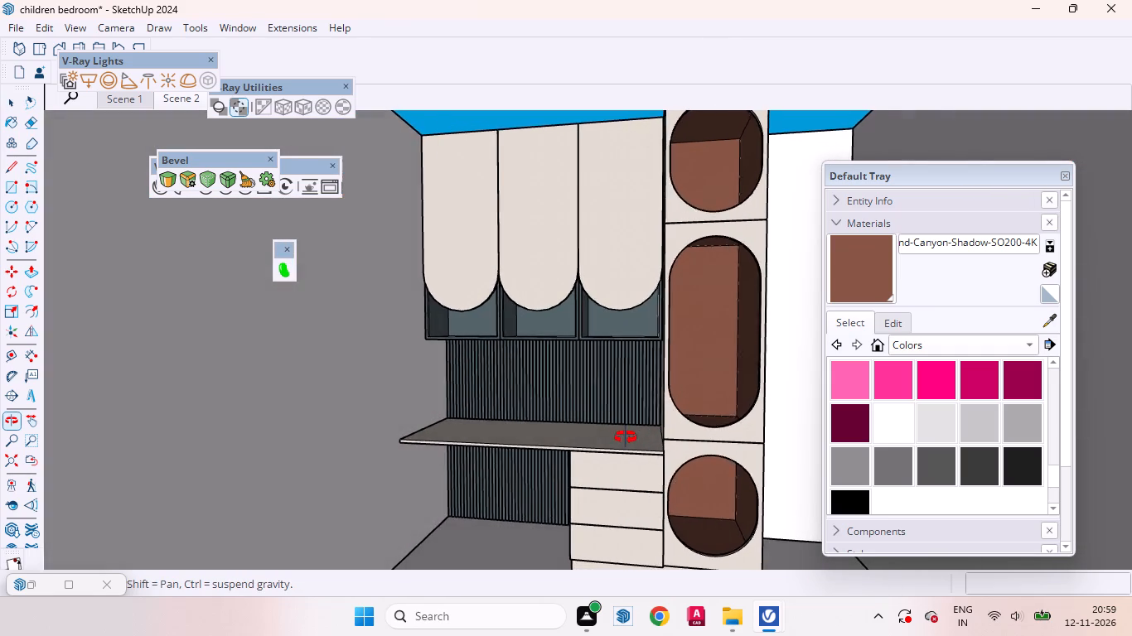
{"action": "middle_click_drag", "start_coordinate": [626, 437], "coordinate": [569, 459]}
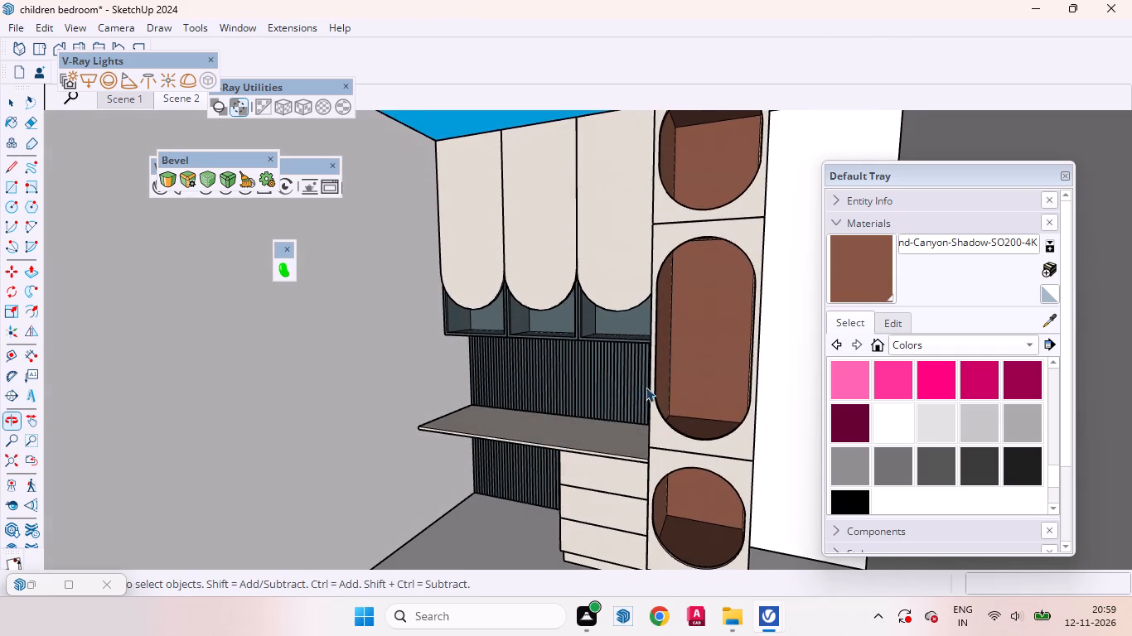
{"action": "scroll", "coordinate": [651, 383], "scroll_direction": "down", "scroll_amount": 2}
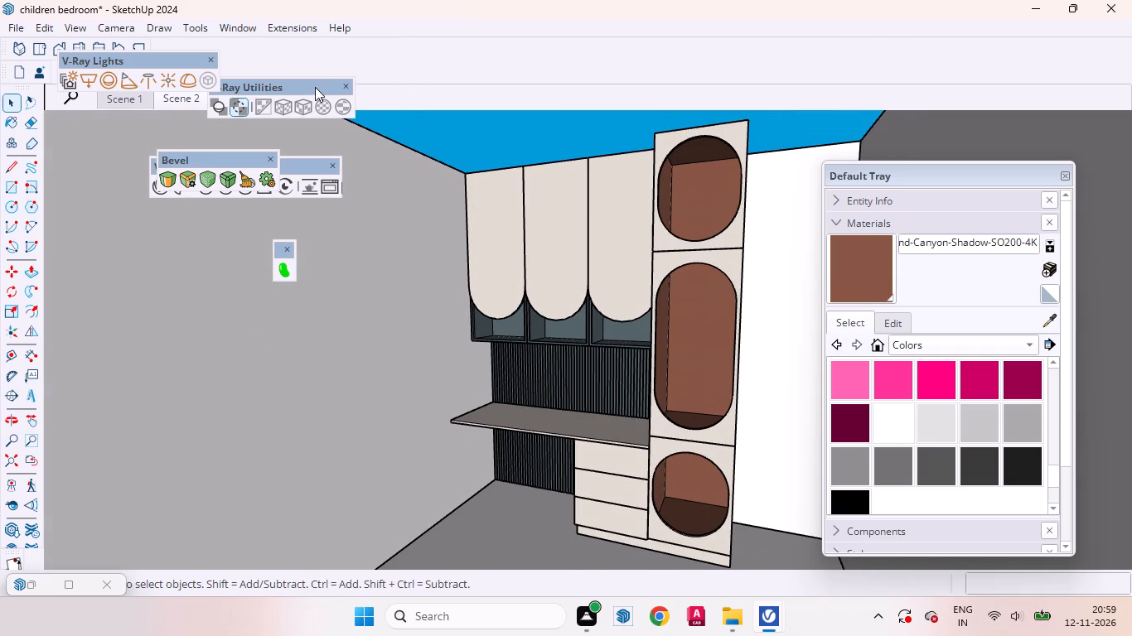
Move the V-Ray Utilities tools clear of the scene tabs and switch to Scene 3's angled view.
{"action": "left_click_drag", "start_coordinate": [311, 87], "coordinate": [428, 67]}
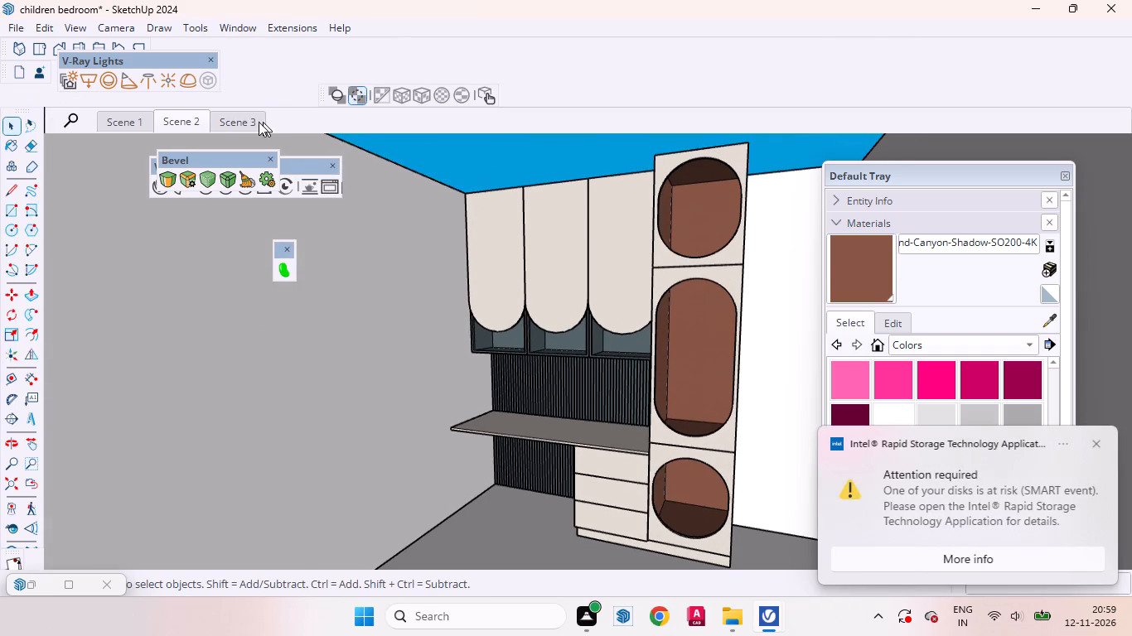
{"action": "left_click", "coordinate": [225, 125]}
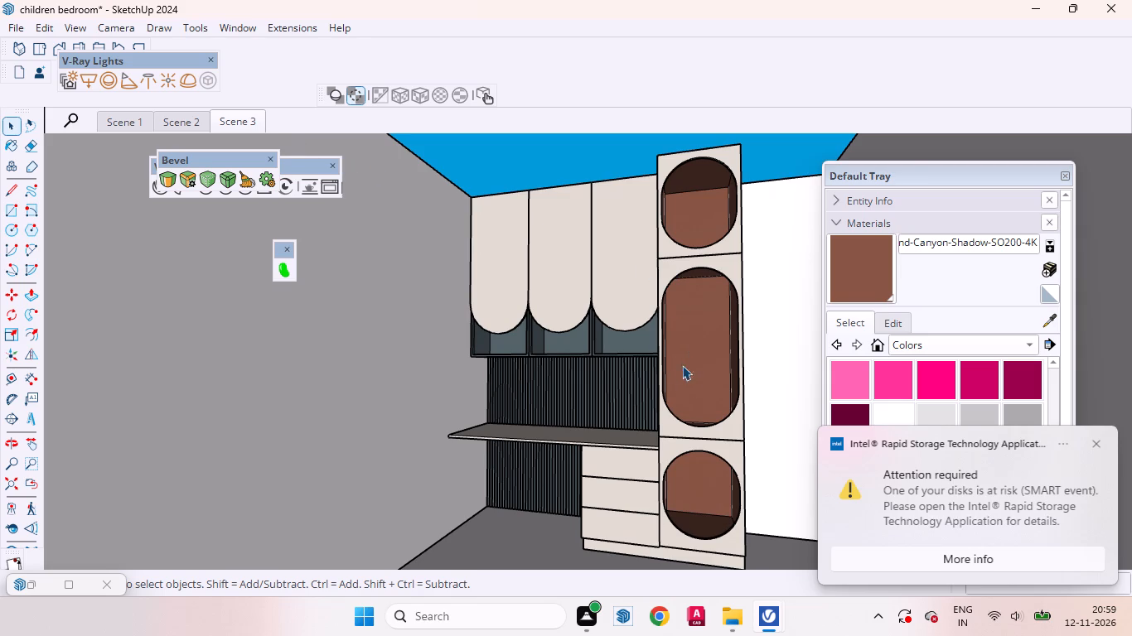
Examine the niche unit, desk, open cabinet shelves and fluted back panel from several angles and distances.
{"action": "scroll", "coordinate": [756, 436], "scroll_direction": "up", "scroll_amount": 10}
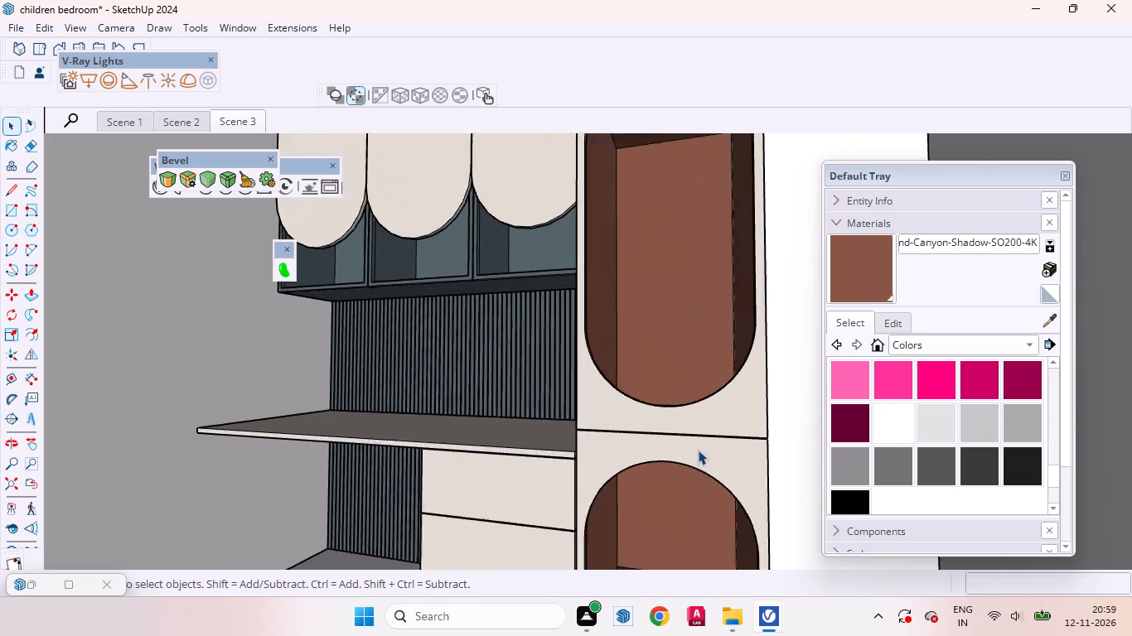
{"action": "scroll", "coordinate": [698, 450], "scroll_direction": "up", "scroll_amount": 9}
{"action": "middle_click_drag", "start_coordinate": [567, 392], "coordinate": [898, 617]}
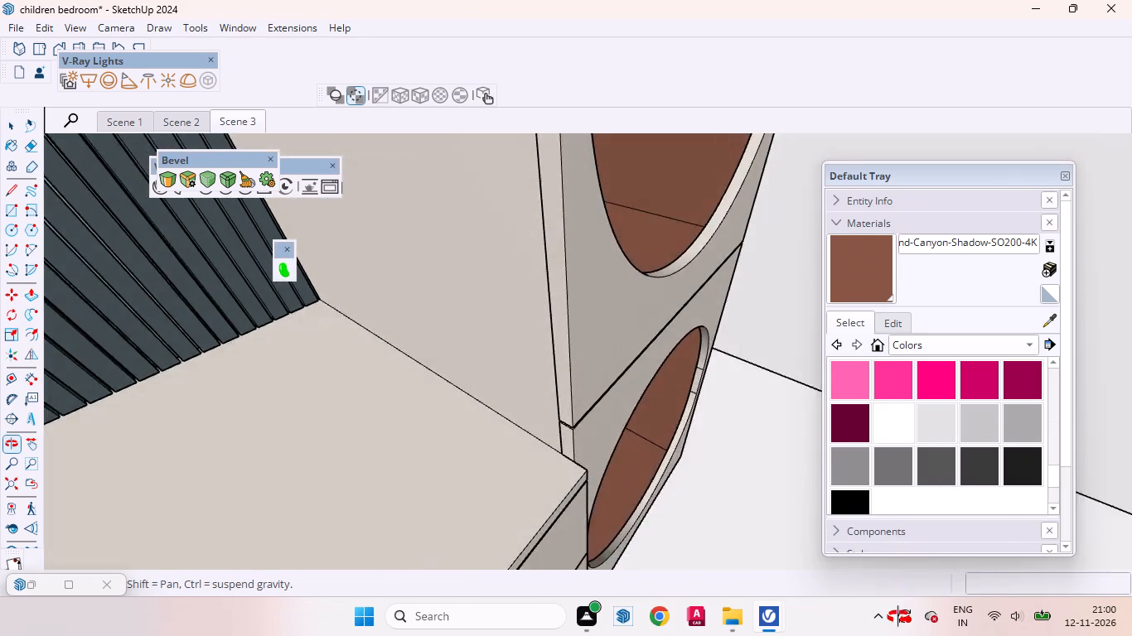
{"action": "middle_click_drag", "start_coordinate": [898, 617], "coordinate": [496, 465]}
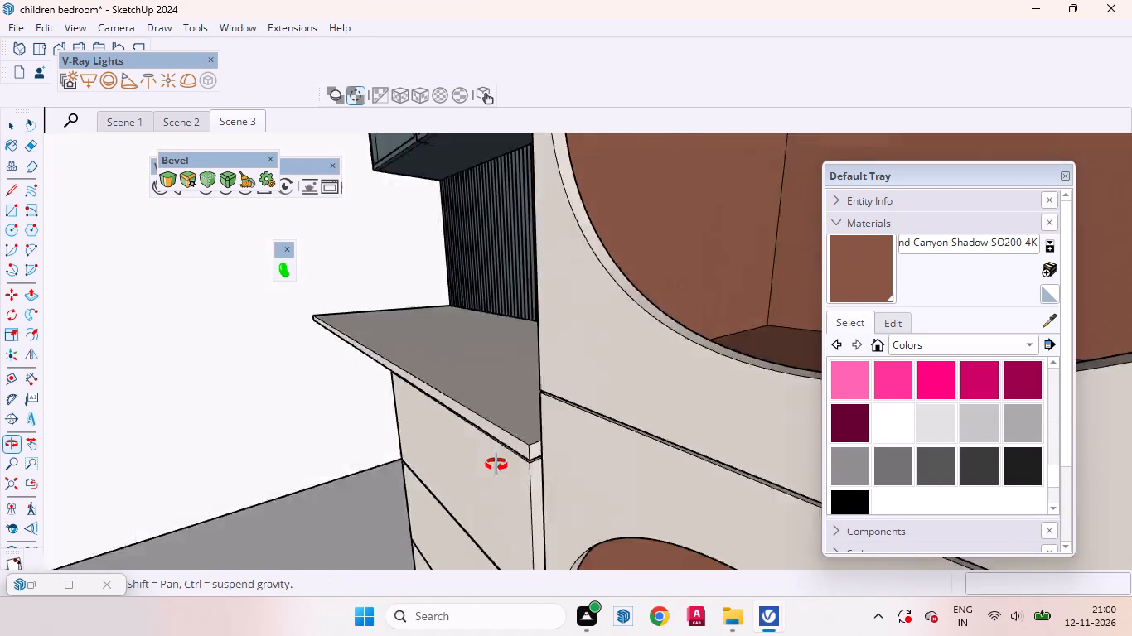
{"action": "middle_click_drag", "start_coordinate": [496, 465], "coordinate": [647, 470]}
{"action": "scroll", "coordinate": [653, 412], "scroll_direction": "down", "scroll_amount": 20}
{"action": "scroll", "coordinate": [653, 412], "scroll_direction": "down", "scroll_amount": 3}
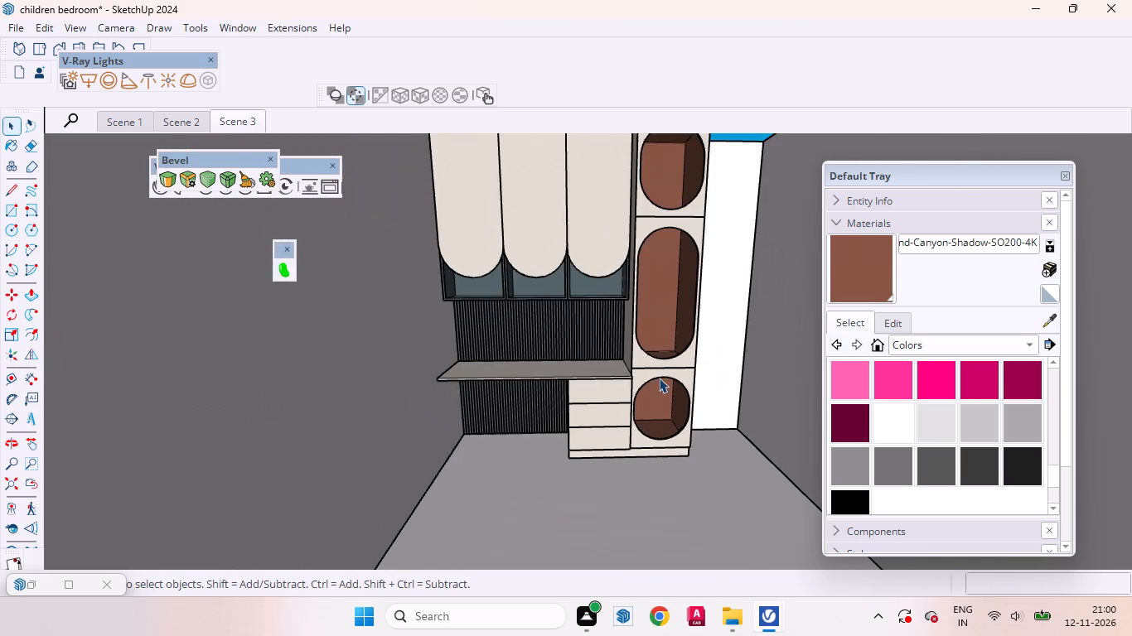
{"action": "scroll", "coordinate": [659, 378], "scroll_direction": "down", "scroll_amount": 3}
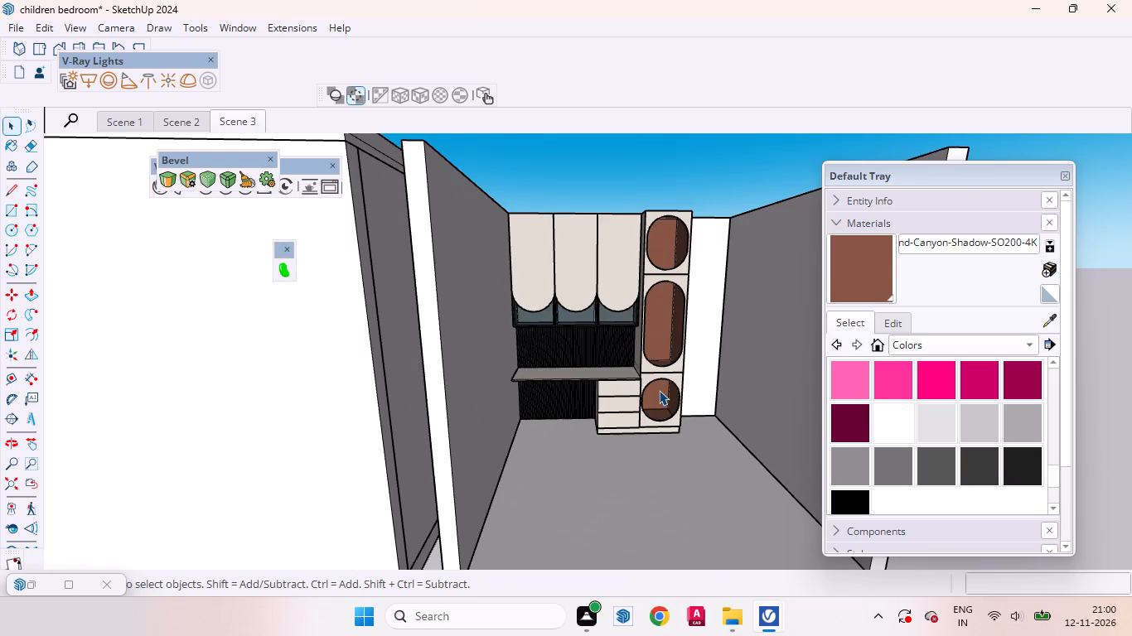
{"action": "scroll", "coordinate": [725, 405], "scroll_direction": "down", "scroll_amount": 2}
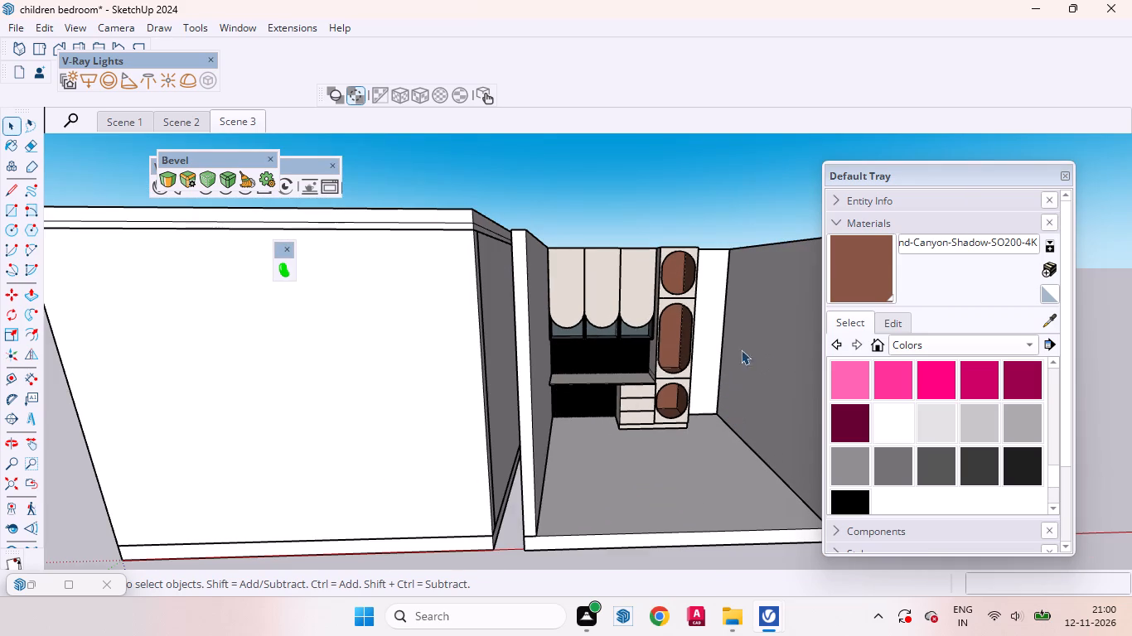
{"action": "scroll", "coordinate": [656, 323], "scroll_direction": "up", "scroll_amount": 13}
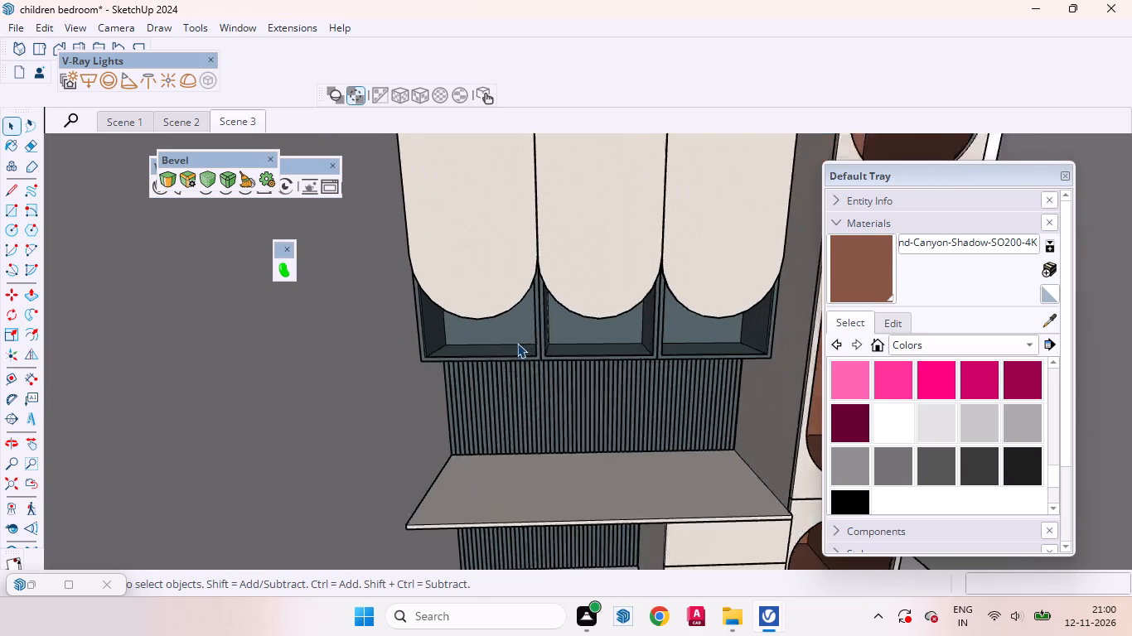
{"action": "scroll", "coordinate": [517, 343], "scroll_direction": "up", "scroll_amount": 1}
{"action": "scroll", "coordinate": [597, 407], "scroll_direction": "up", "scroll_amount": 4}
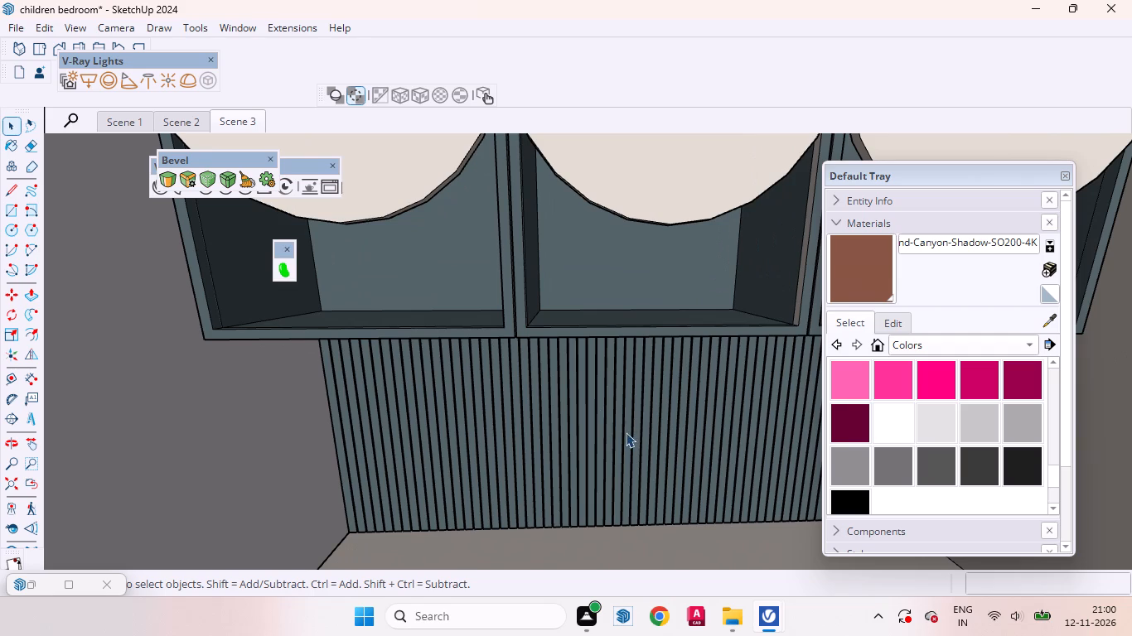
Open the wall cabinet's group and place a guide lengthwise on its underside, about 10 1/2 inches from the front edge, near the fluted panel.
{"action": "middle_click_drag", "start_coordinate": [626, 432], "coordinate": [587, 239]}
{"action": "scroll", "coordinate": [556, 318], "scroll_direction": "up", "scroll_amount": 5}
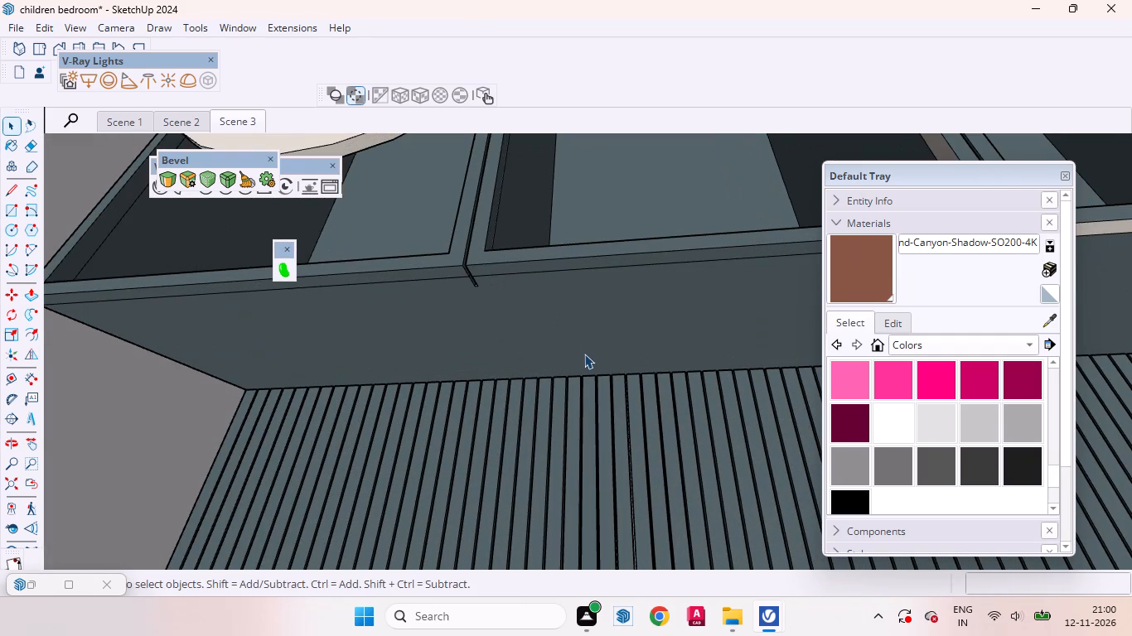
{"action": "left_click", "coordinate": [584, 354]}
{"action": "triple_click", "coordinate": [583, 357]}
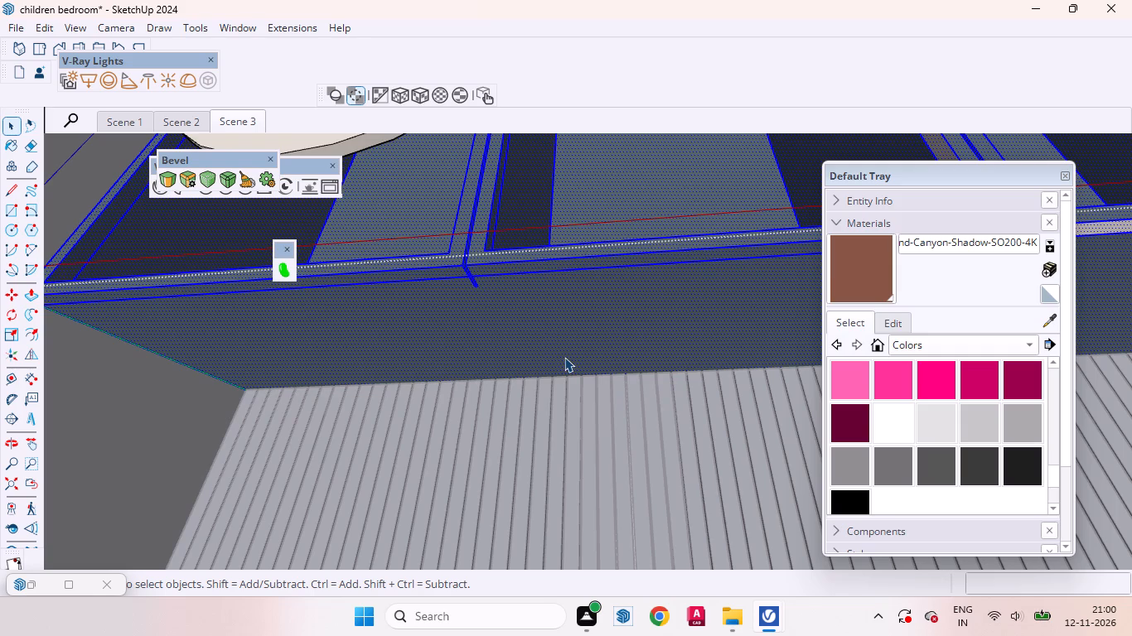
{"action": "middle_click_drag", "start_coordinate": [568, 356], "coordinate": [510, 314]}
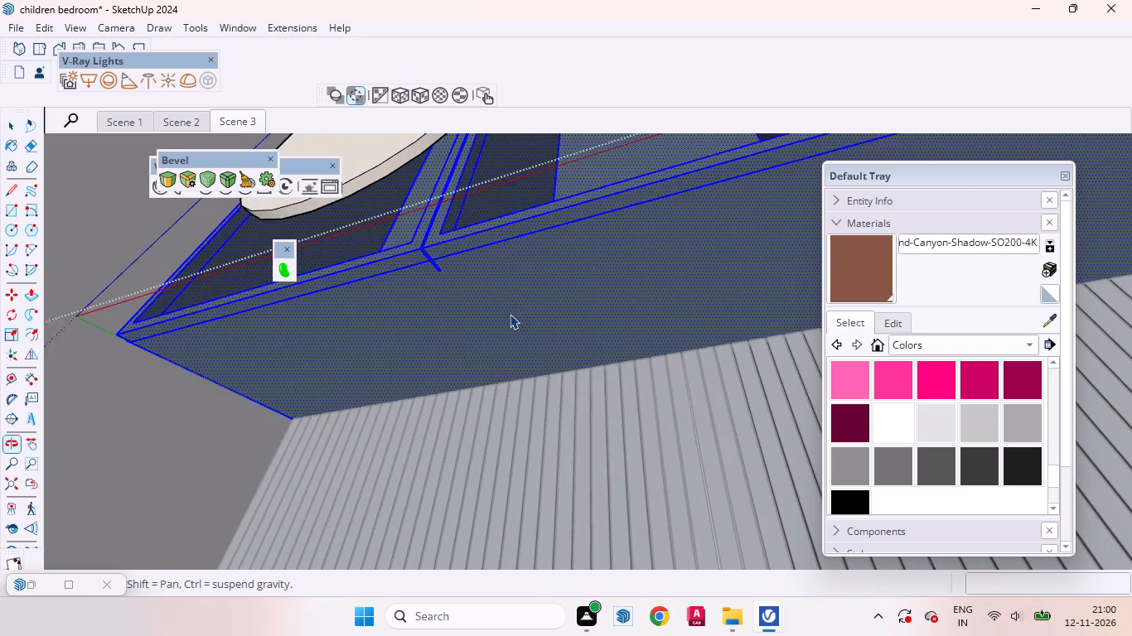
{"action": "left_click", "coordinate": [549, 306]}
{"action": "key", "text": "t"}
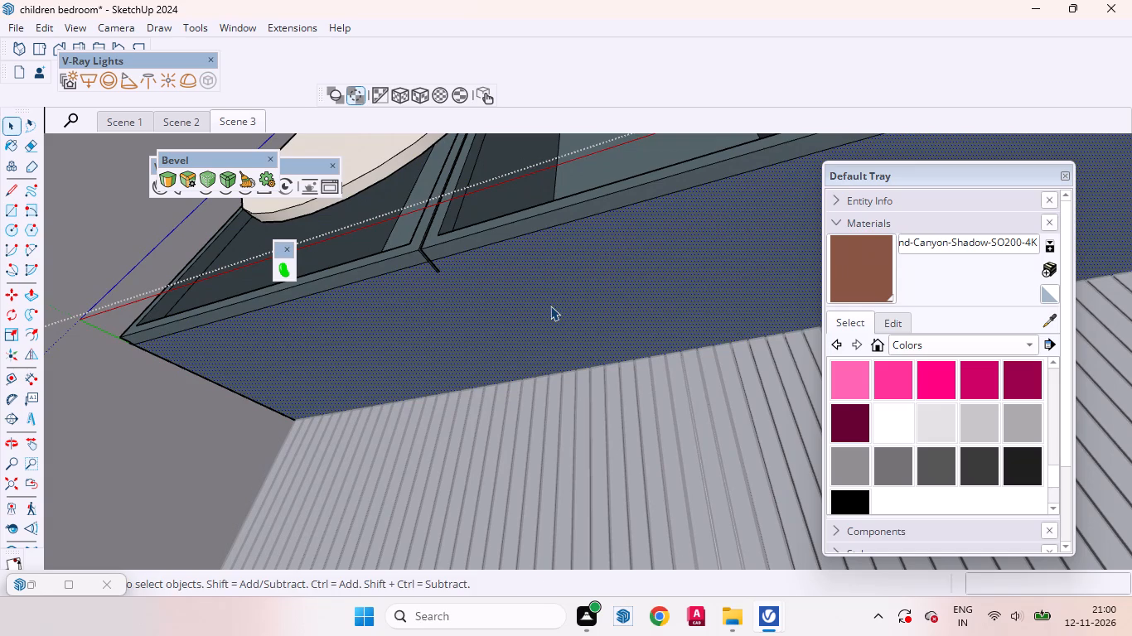
{"action": "left_click", "coordinate": [537, 229]}
{"action": "scroll", "coordinate": [601, 344], "scroll_direction": "up", "scroll_amount": 2}
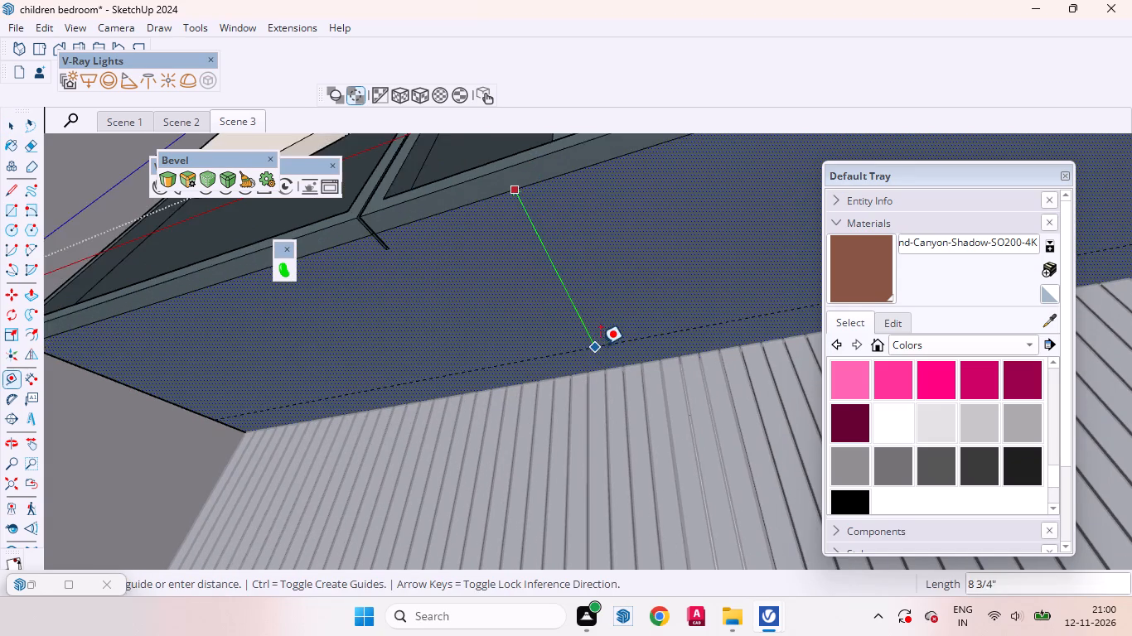
{"action": "scroll", "coordinate": [601, 344], "scroll_direction": "up", "scroll_amount": 3}
{"action": "middle_click_drag", "start_coordinate": [607, 354], "coordinate": [366, 354]}
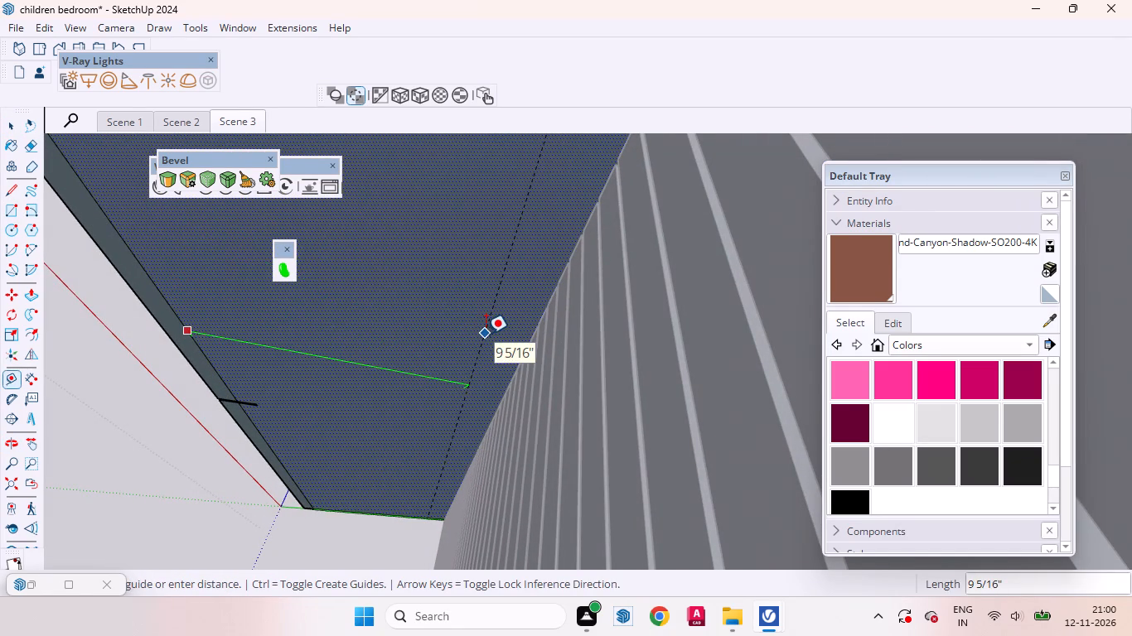
{"action": "scroll", "coordinate": [486, 334], "scroll_direction": "up", "scroll_amount": 4}
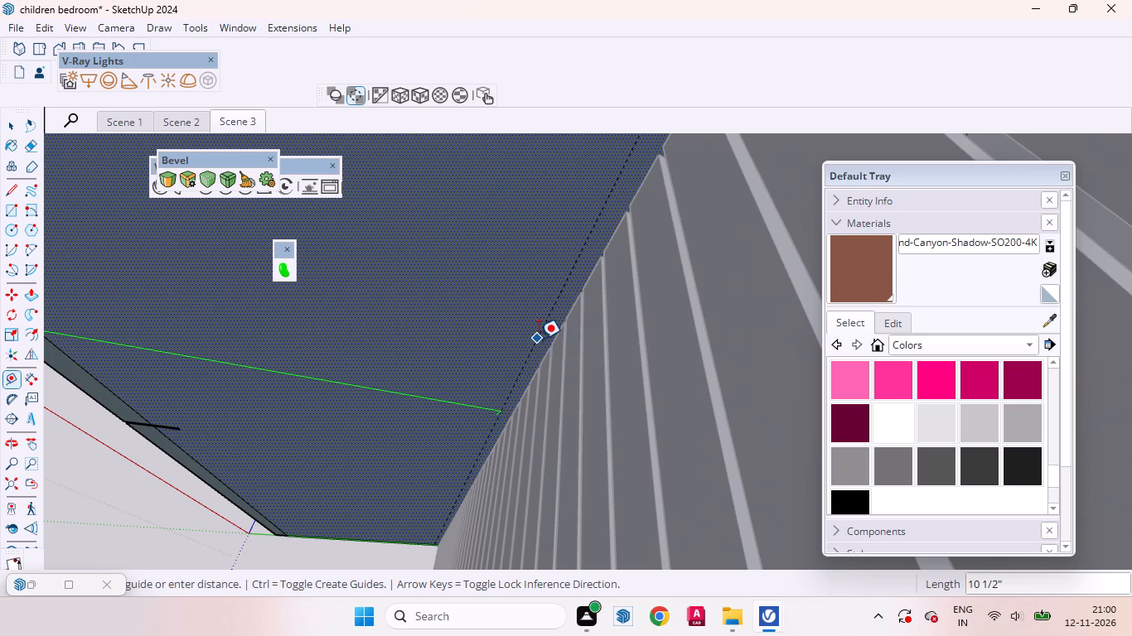
{"action": "left_click", "coordinate": [539, 339]}
Add a parallel guide on the cabinet's underside, 18 mm forward of the guide near the fluted panel.
{"action": "left_click", "coordinate": [546, 322]}
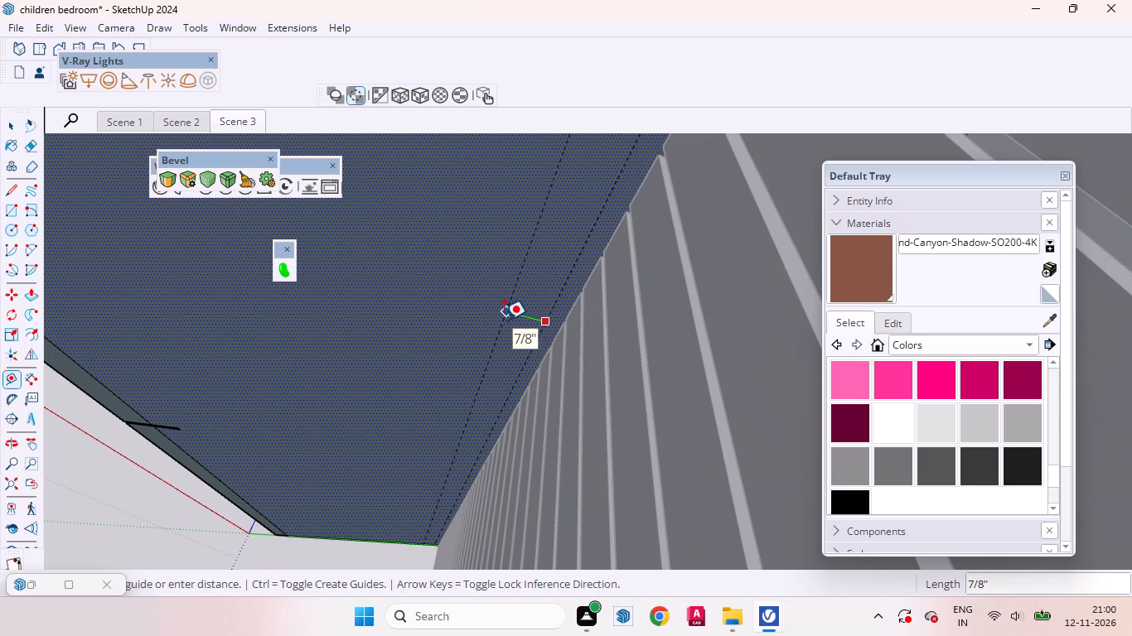
{"action": "type", "text": "18mm"}
{"action": "key", "text": "Return"}
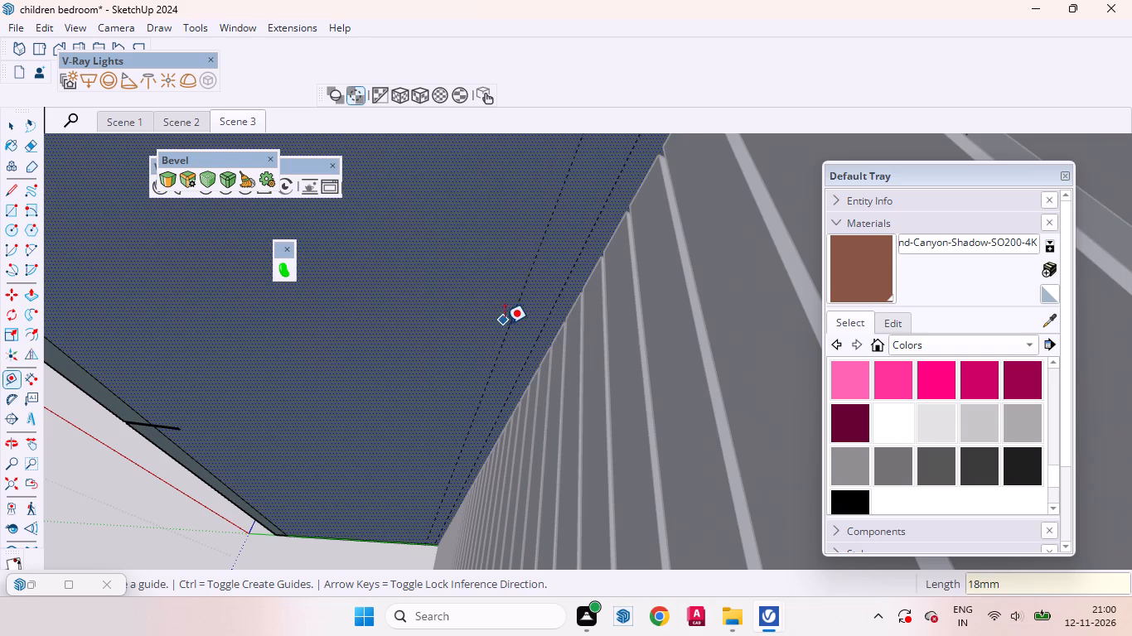
{"action": "key", "text": "space"}
Draw a V-Ray Rectangle Light along the cabinet's underside, filling the 18 mm strip between the two guides from the right end to the left.
{"action": "scroll", "coordinate": [542, 330], "scroll_direction": "down", "scroll_amount": 7}
{"action": "middle_click_drag", "start_coordinate": [510, 344], "coordinate": [622, 339]}
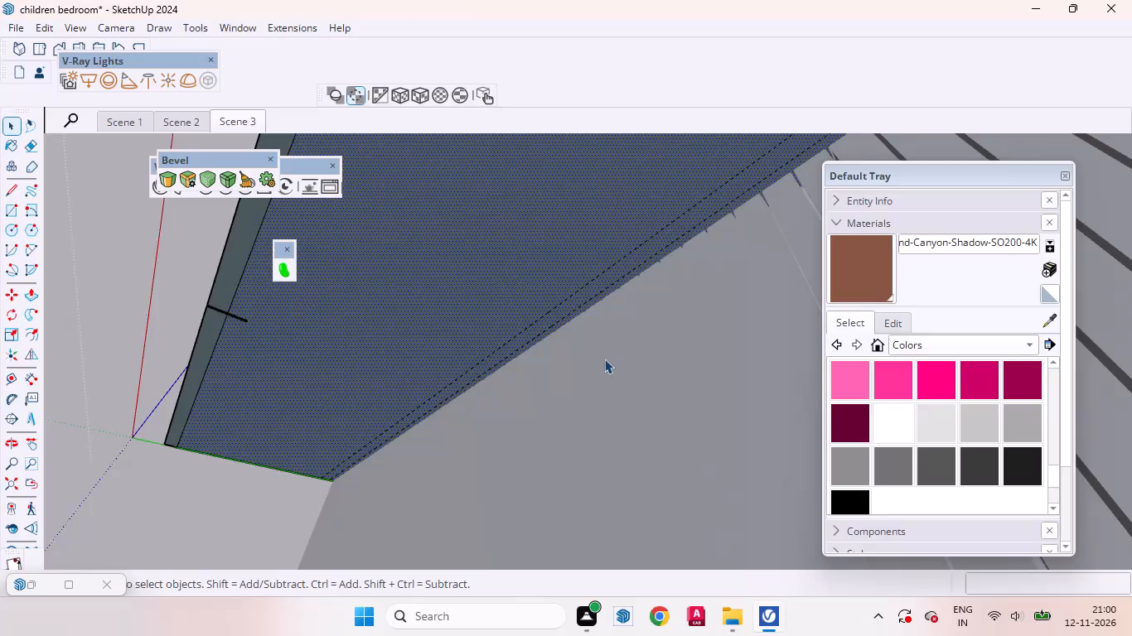
{"action": "scroll", "coordinate": [531, 360], "scroll_direction": "up", "scroll_amount": 3}
{"action": "scroll", "coordinate": [601, 333], "scroll_direction": "down", "scroll_amount": 17}
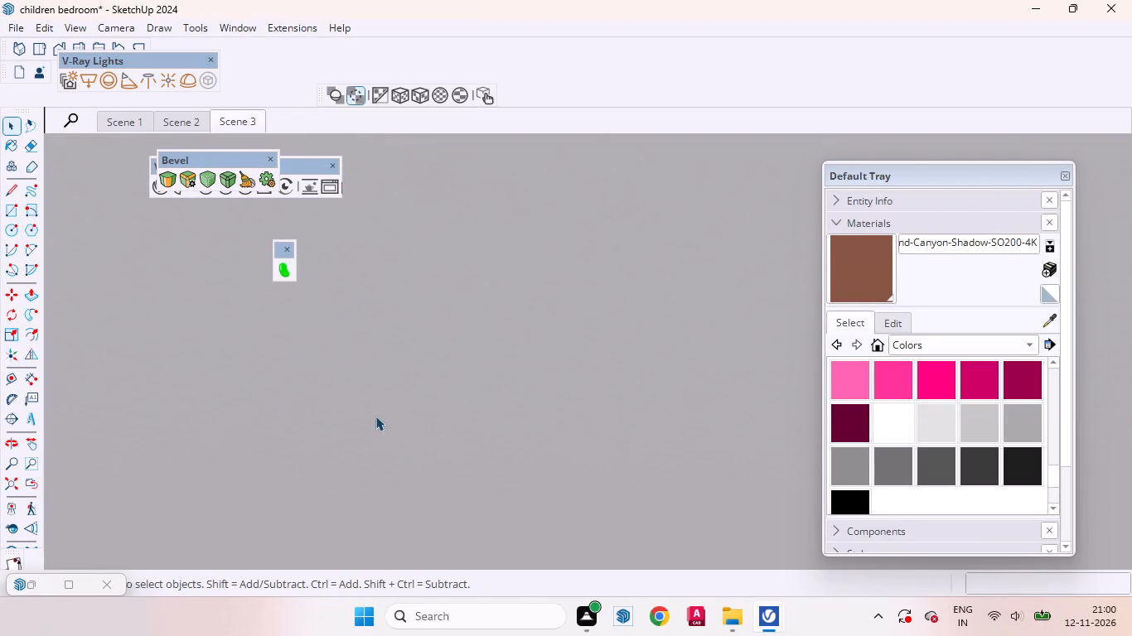
{"action": "left_click", "coordinate": [35, 485]}
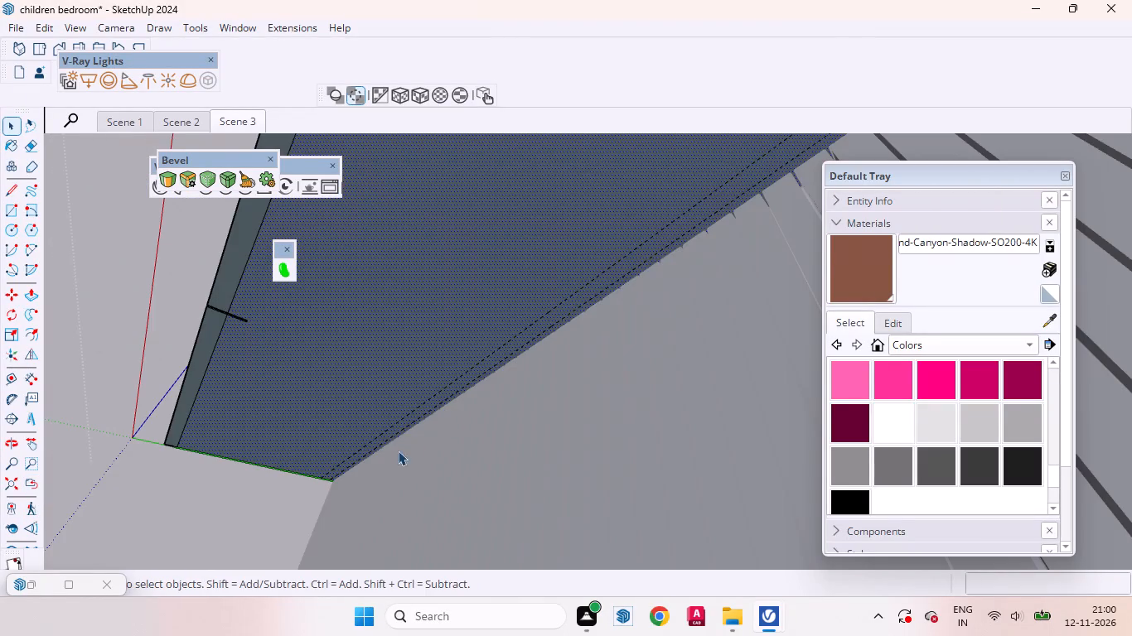
{"action": "middle_click_drag", "start_coordinate": [396, 422], "coordinate": [528, 523]}
{"action": "scroll", "coordinate": [577, 409], "scroll_direction": "down", "scroll_amount": 17}
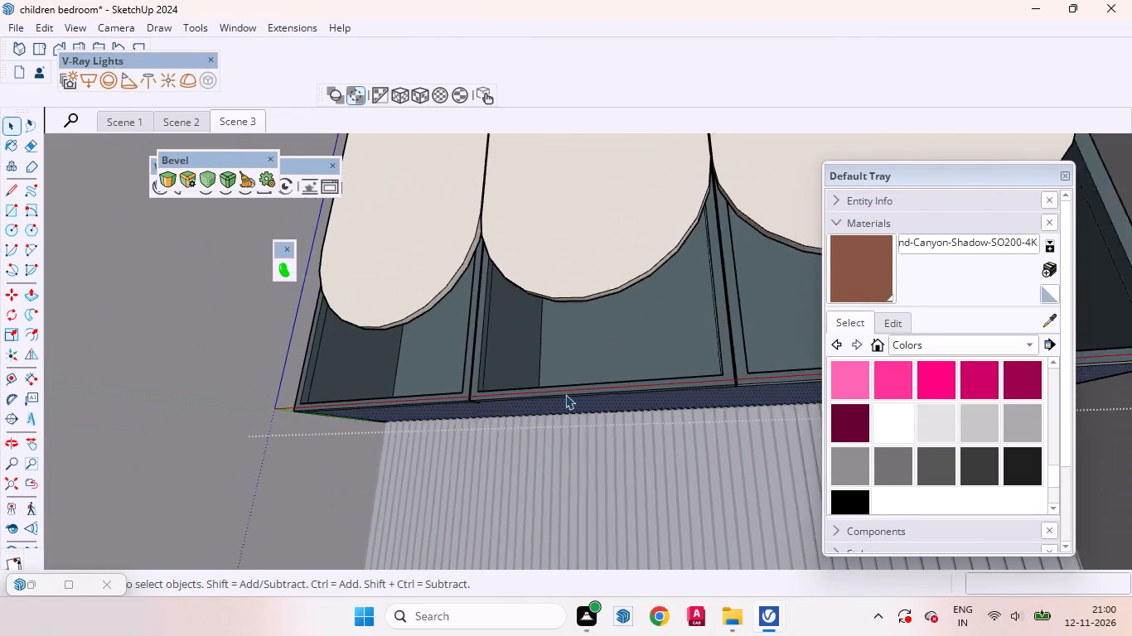
{"action": "scroll", "coordinate": [565, 394], "scroll_direction": "down", "scroll_amount": 4}
{"action": "left_click", "coordinate": [89, 83]}
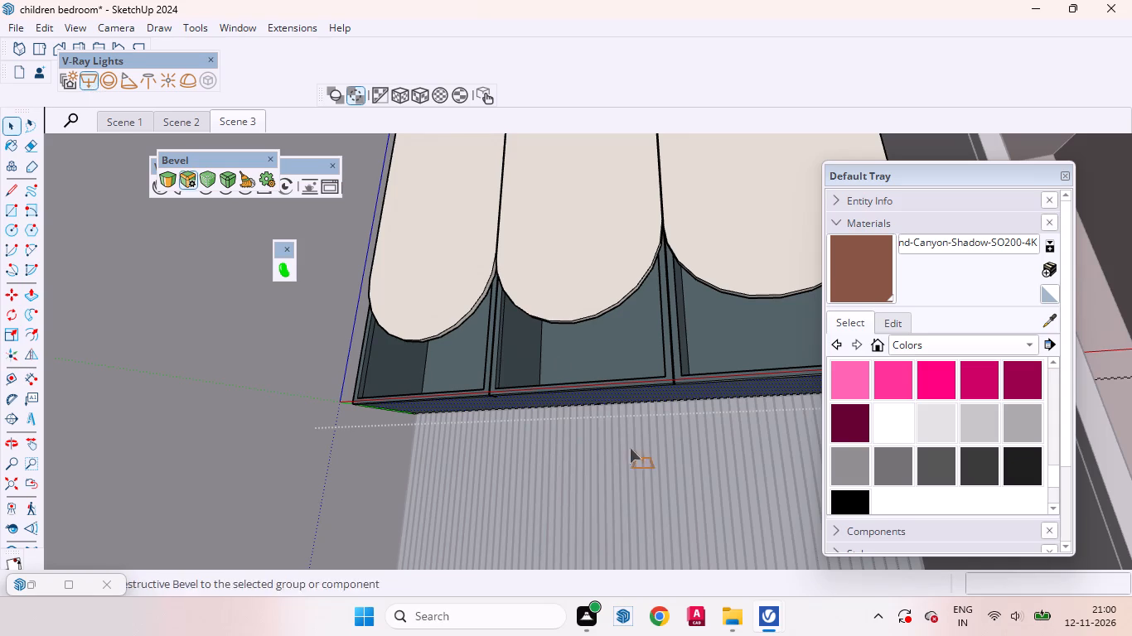
{"action": "scroll", "coordinate": [453, 450], "scroll_direction": "up", "scroll_amount": 4}
{"action": "scroll", "coordinate": [413, 438], "scroll_direction": "down", "scroll_amount": 12}
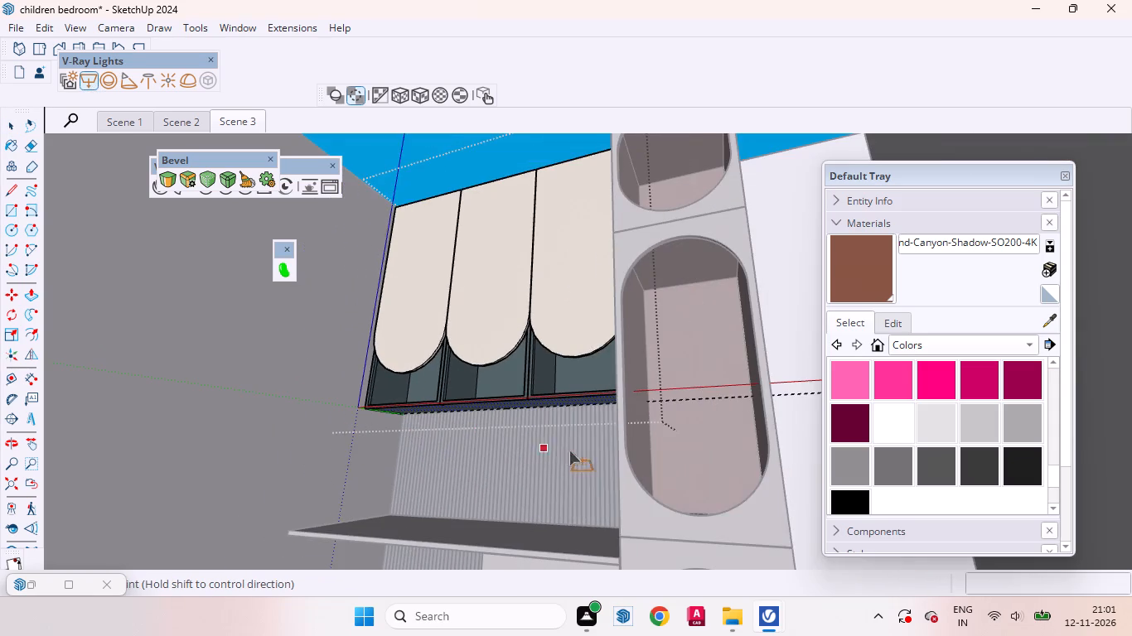
{"action": "middle_click_drag", "start_coordinate": [549, 446], "coordinate": [686, 425]}
{"action": "scroll", "coordinate": [686, 423], "scroll_direction": "up", "scroll_amount": 13}
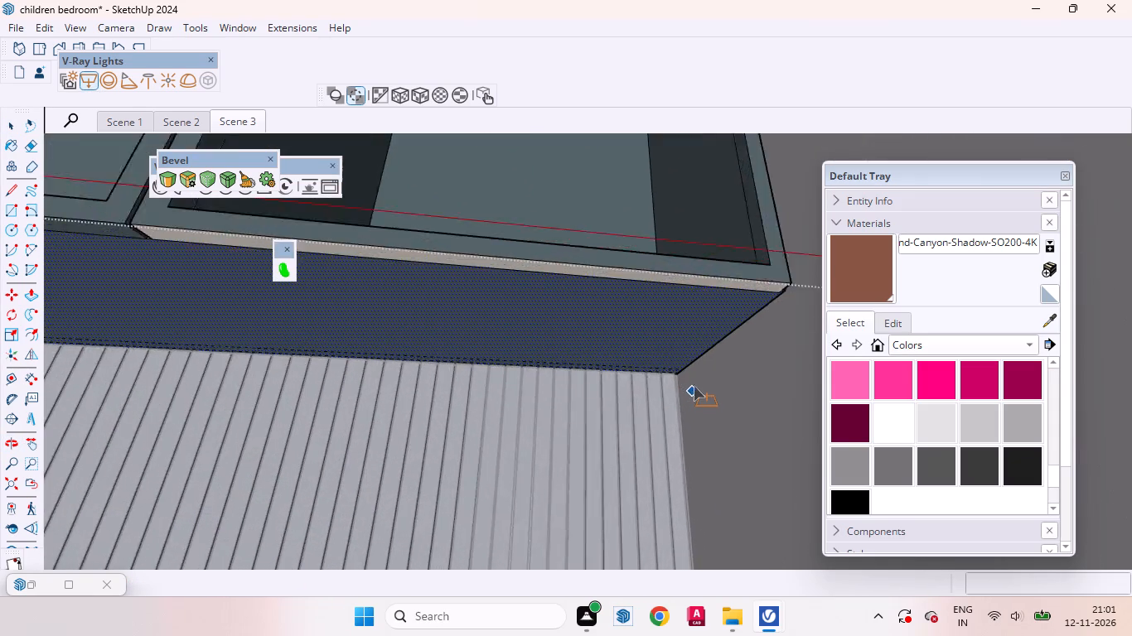
{"action": "scroll", "coordinate": [694, 386], "scroll_direction": "up", "scroll_amount": 19}
{"action": "middle_click_drag", "start_coordinate": [651, 370], "coordinate": [744, 331]}
{"action": "left_click", "coordinate": [702, 359]}
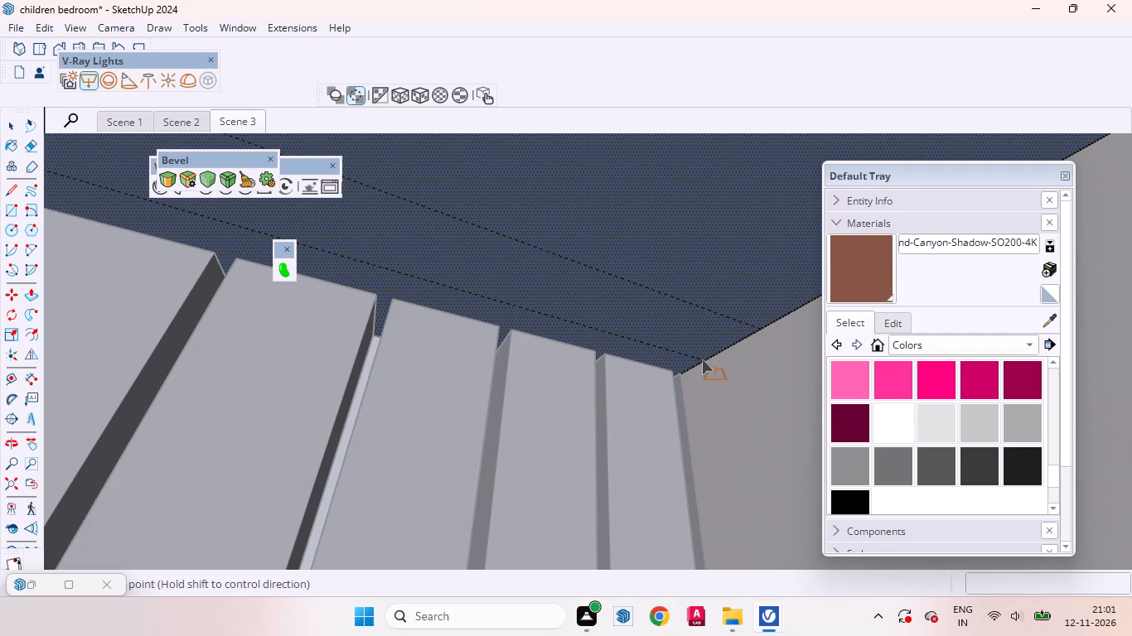
{"action": "scroll", "coordinate": [755, 311], "scroll_direction": "down", "scroll_amount": 10}
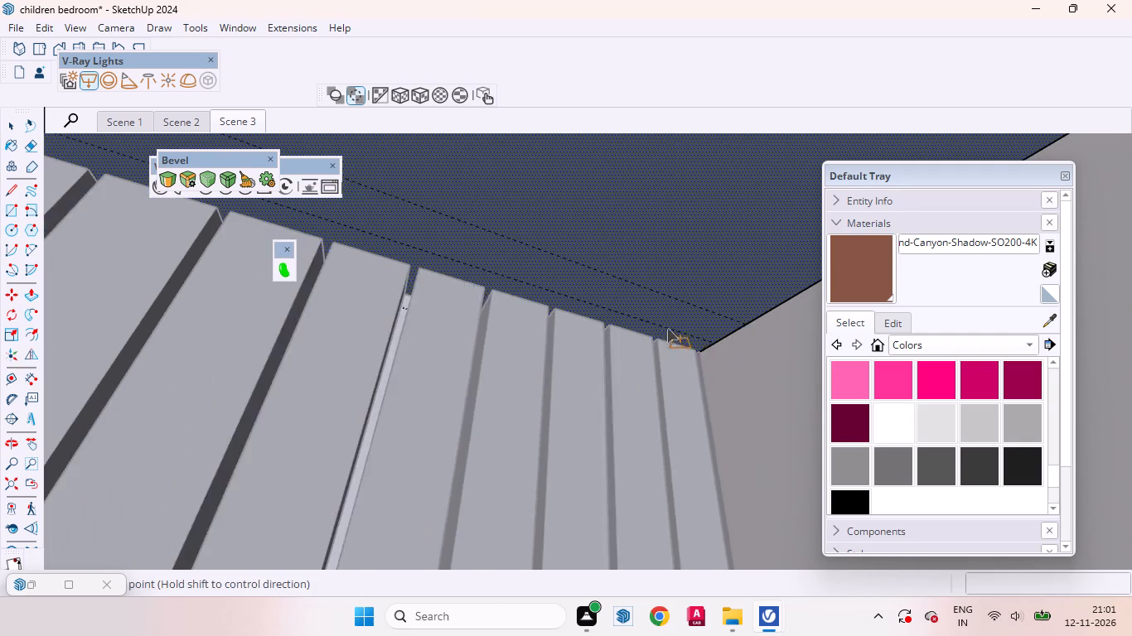
{"action": "scroll", "coordinate": [667, 328], "scroll_direction": "down", "scroll_amount": 5}
{"action": "middle_click_drag", "start_coordinate": [654, 336], "coordinate": [561, 441]}
{"action": "scroll", "coordinate": [689, 393], "scroll_direction": "down", "scroll_amount": 8}
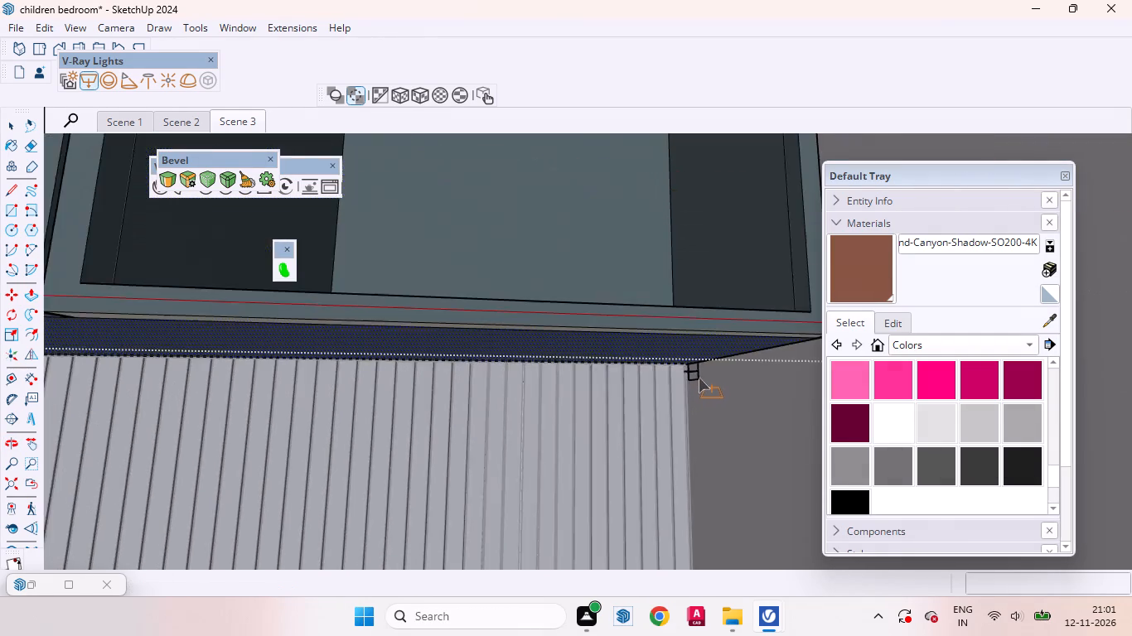
{"action": "scroll", "coordinate": [699, 378], "scroll_direction": "down", "scroll_amount": 16}
{"action": "scroll", "coordinate": [333, 412], "scroll_direction": "up", "scroll_amount": 4}
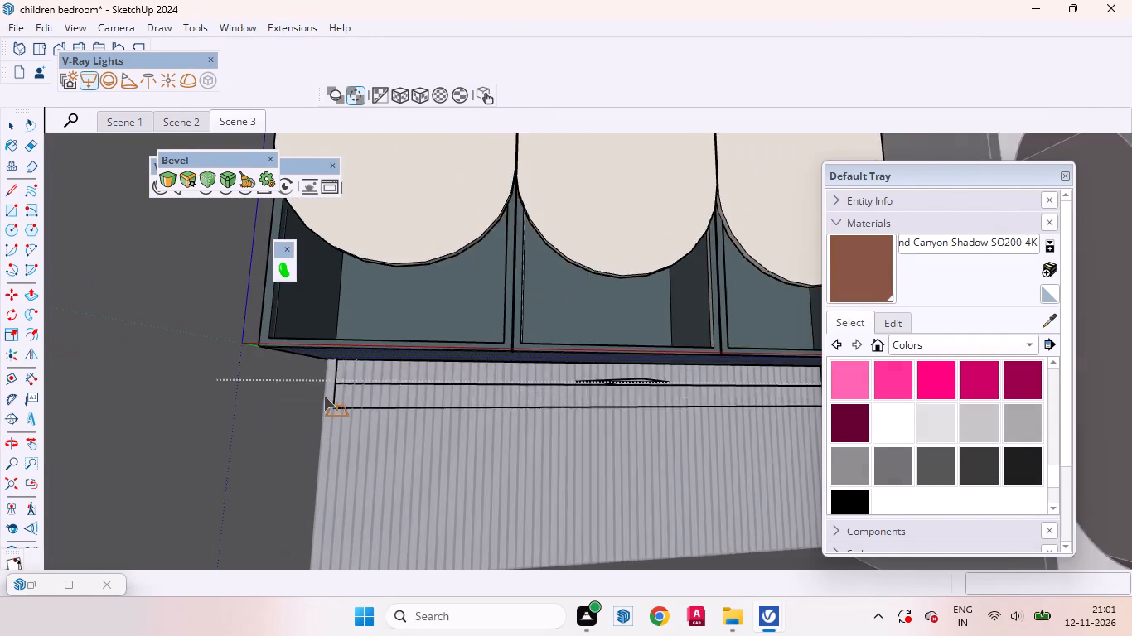
{"action": "scroll", "coordinate": [324, 396], "scroll_direction": "up", "scroll_amount": 4}
{"action": "middle_click_drag", "start_coordinate": [322, 389], "coordinate": [326, 247]}
{"action": "scroll", "coordinate": [361, 359], "scroll_direction": "up", "scroll_amount": 11}
{"action": "right_click", "coordinate": [297, 317]}
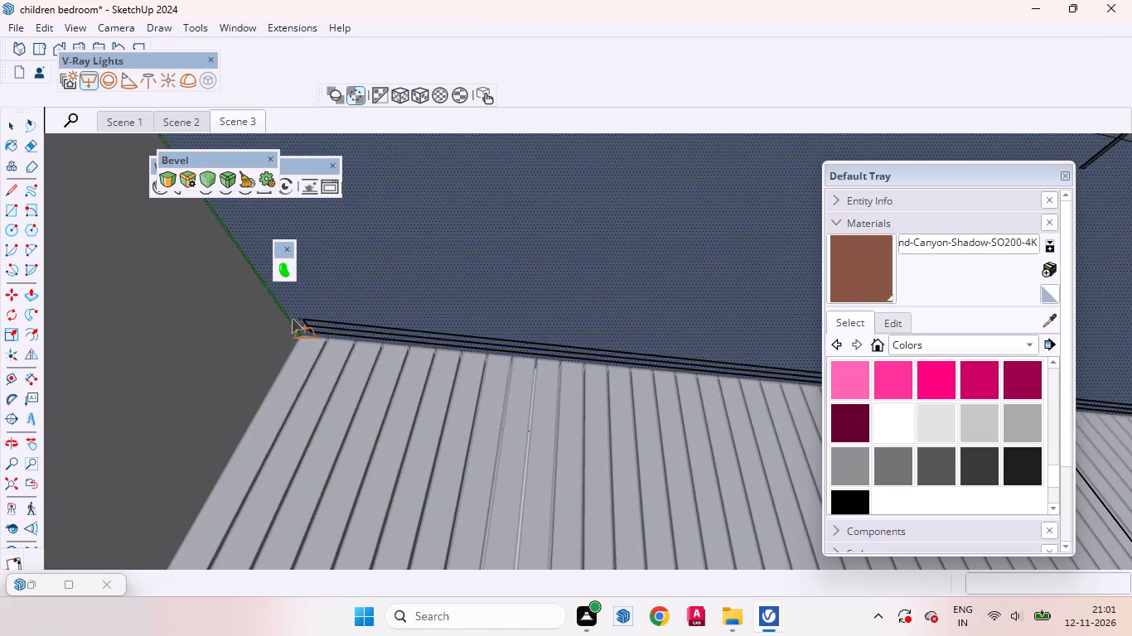
{"action": "scroll", "coordinate": [292, 318], "scroll_direction": "up", "scroll_amount": 7}
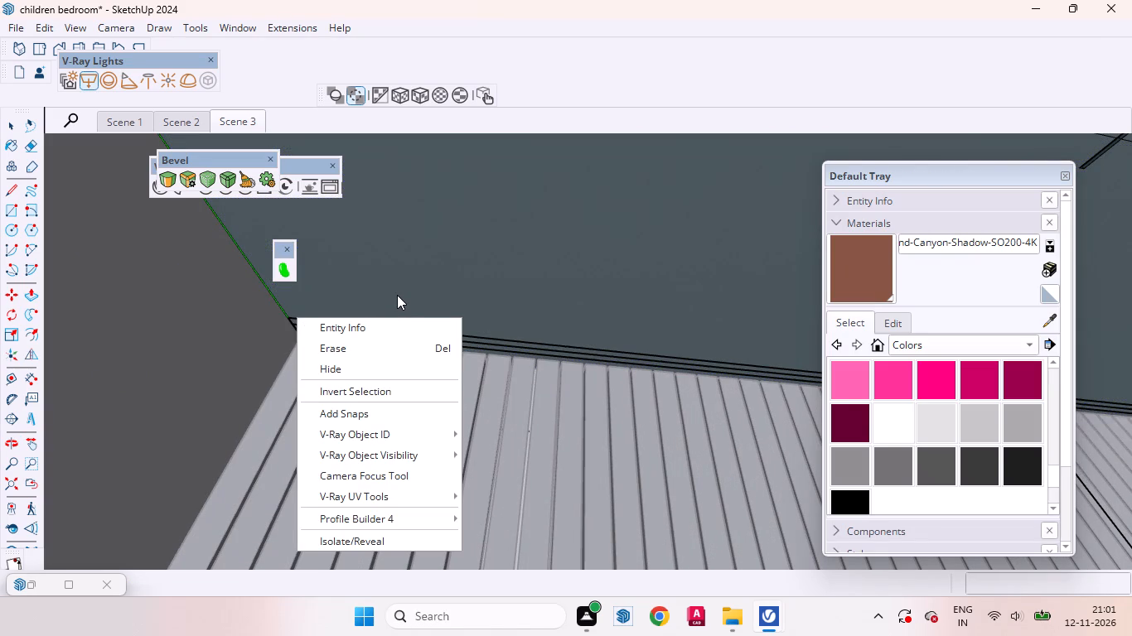
{"action": "key", "text": "space"}
{"action": "left_click", "coordinate": [427, 288]}
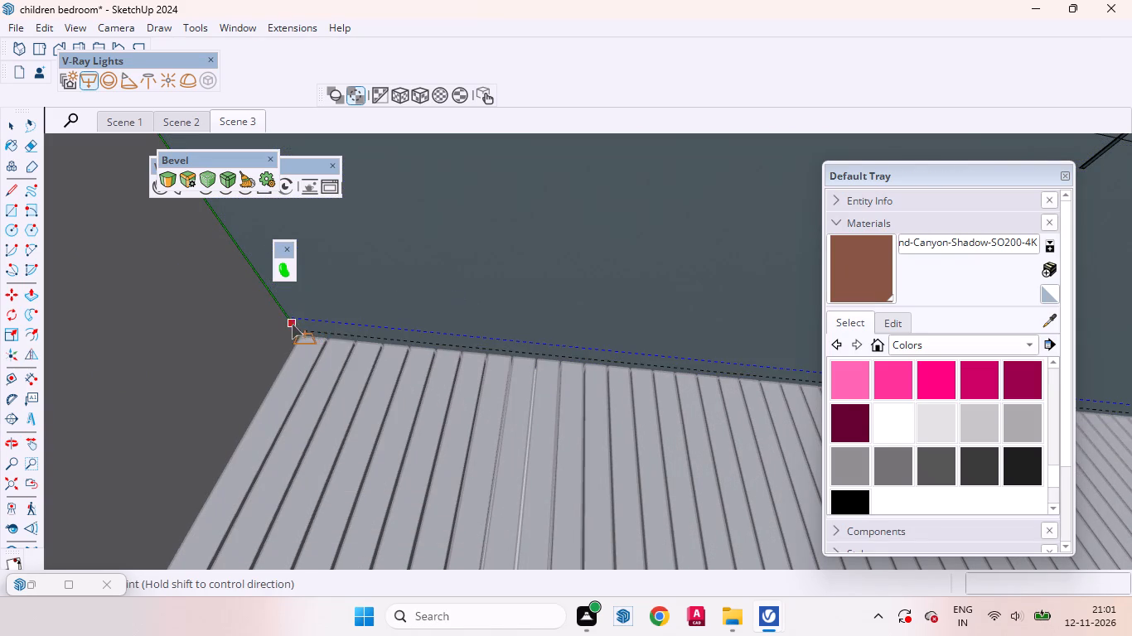
{"action": "scroll", "coordinate": [292, 324], "scroll_direction": "up", "scroll_amount": 12}
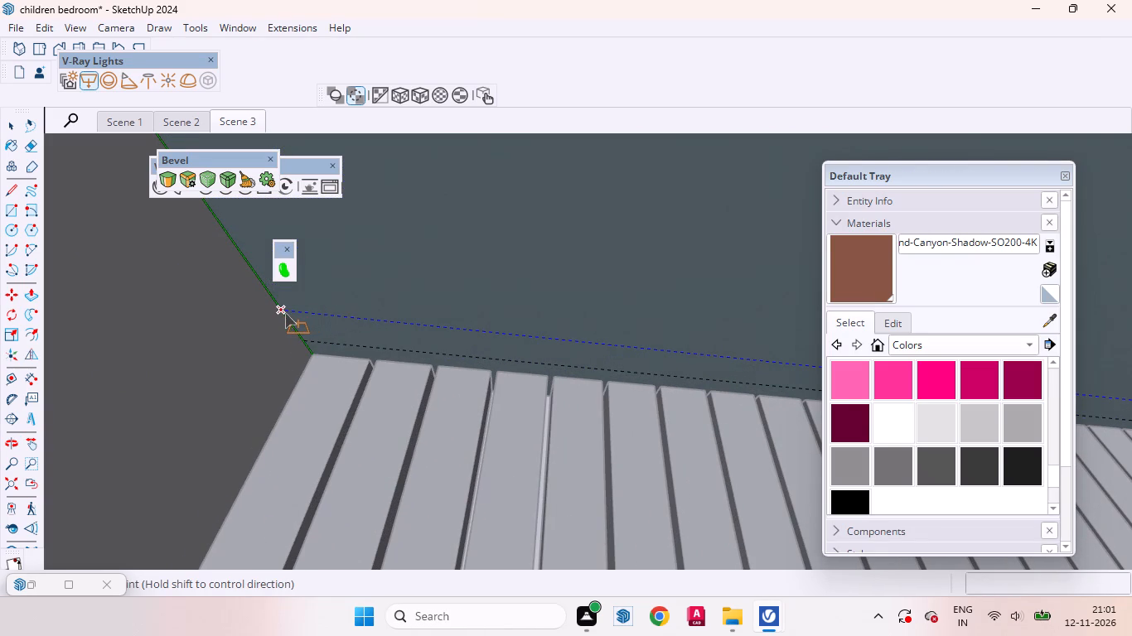
{"action": "key", "text": "space"}
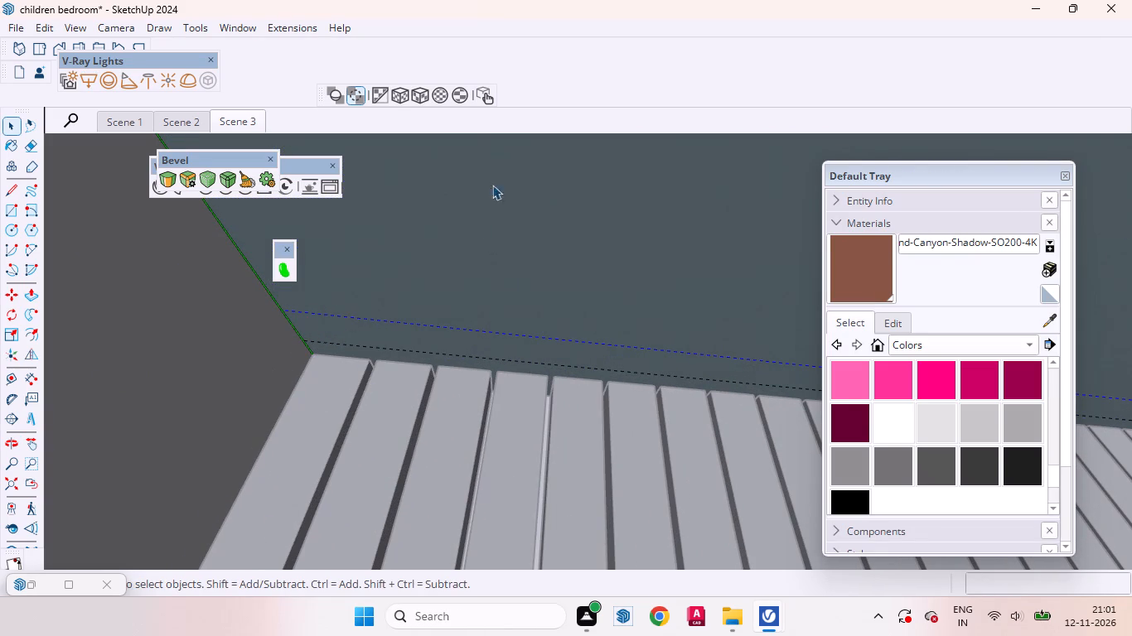
Turn on the V-Ray light widgets, check the strip light under the wall cabinet, and exit the cabinet's group.
{"action": "left_click", "coordinate": [356, 94]}
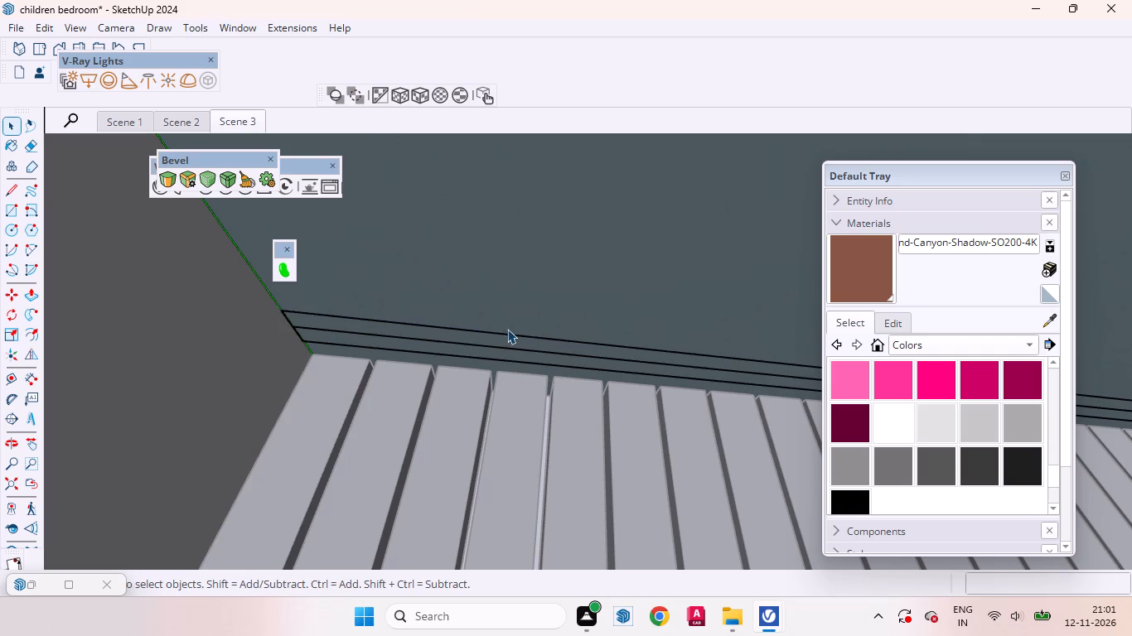
{"action": "scroll", "coordinate": [391, 367], "scroll_direction": "down", "scroll_amount": 20}
{"action": "scroll", "coordinate": [391, 367], "scroll_direction": "down", "scroll_amount": 6}
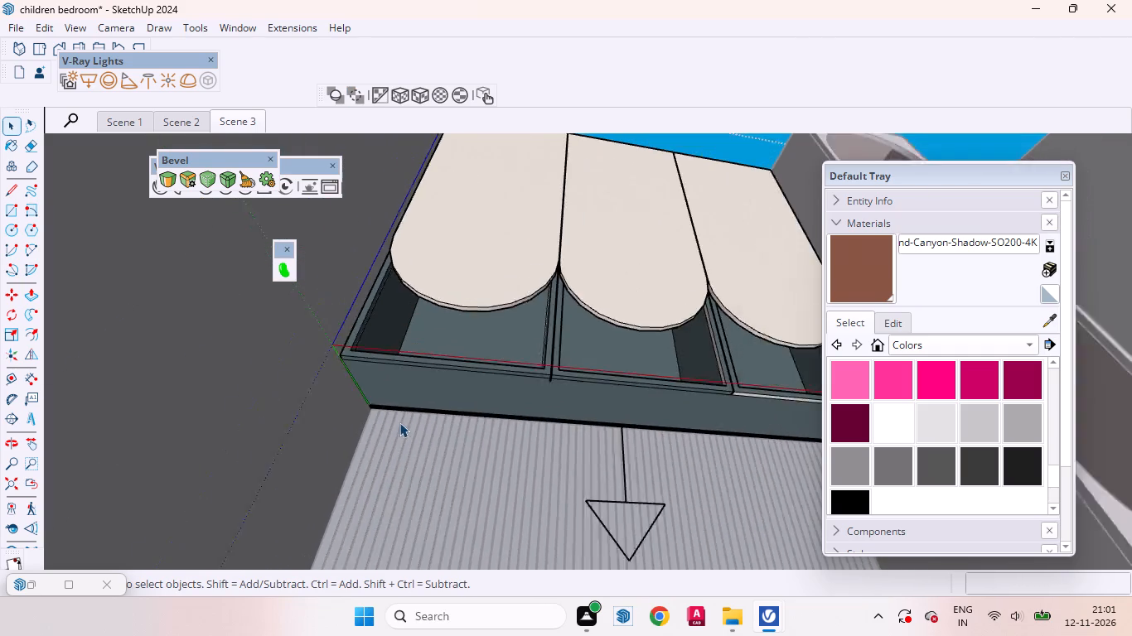
{"action": "scroll", "coordinate": [399, 422], "scroll_direction": "down", "scroll_amount": 9}
{"action": "middle_click_drag", "start_coordinate": [582, 387], "coordinate": [531, 586]}
{"action": "scroll", "coordinate": [549, 528], "scroll_direction": "down", "scroll_amount": 5}
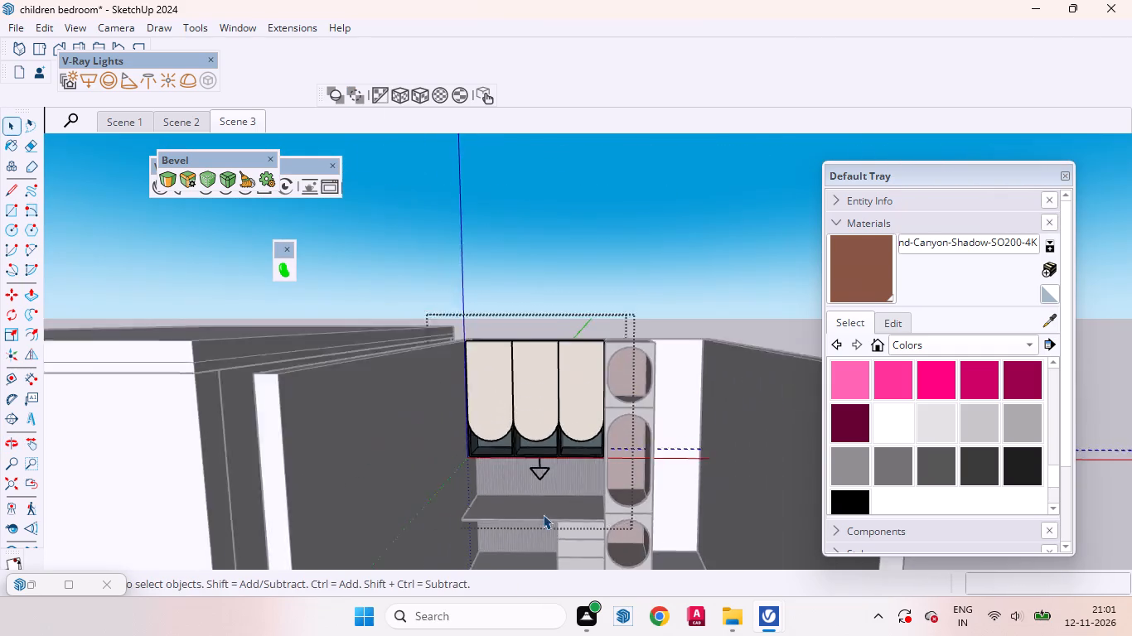
{"action": "scroll", "coordinate": [543, 514], "scroll_direction": "down", "scroll_amount": 3}
{"action": "left_click", "coordinate": [550, 300]}
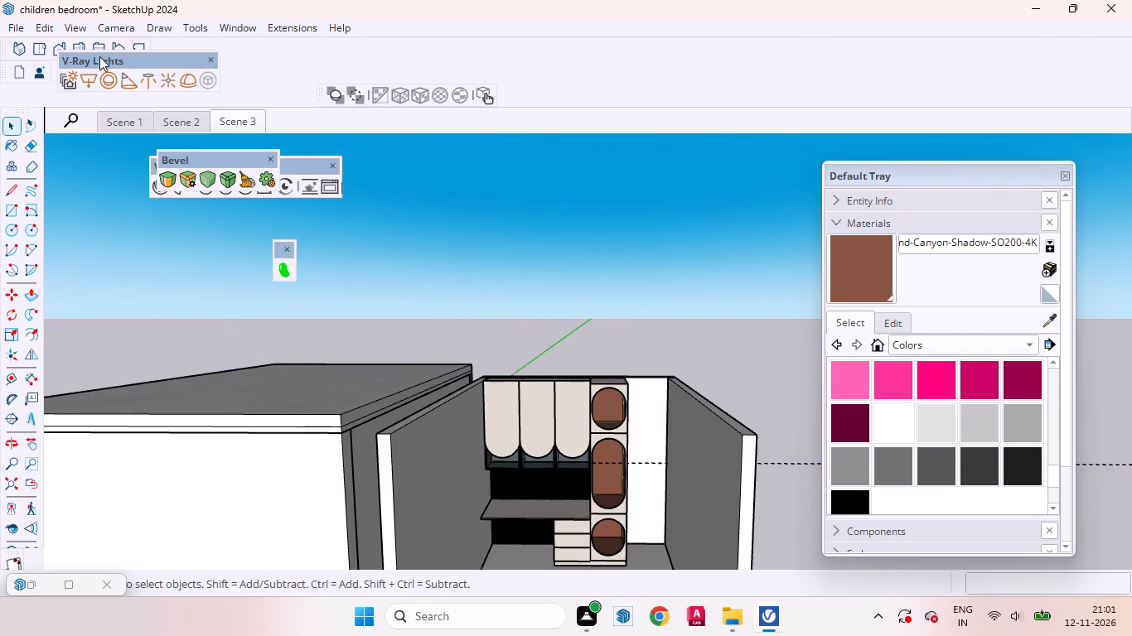
Move the Bevel tools clear of the V-Ray for SketchUp tools.
{"action": "left_click_drag", "start_coordinate": [225, 157], "coordinate": [410, 138]}
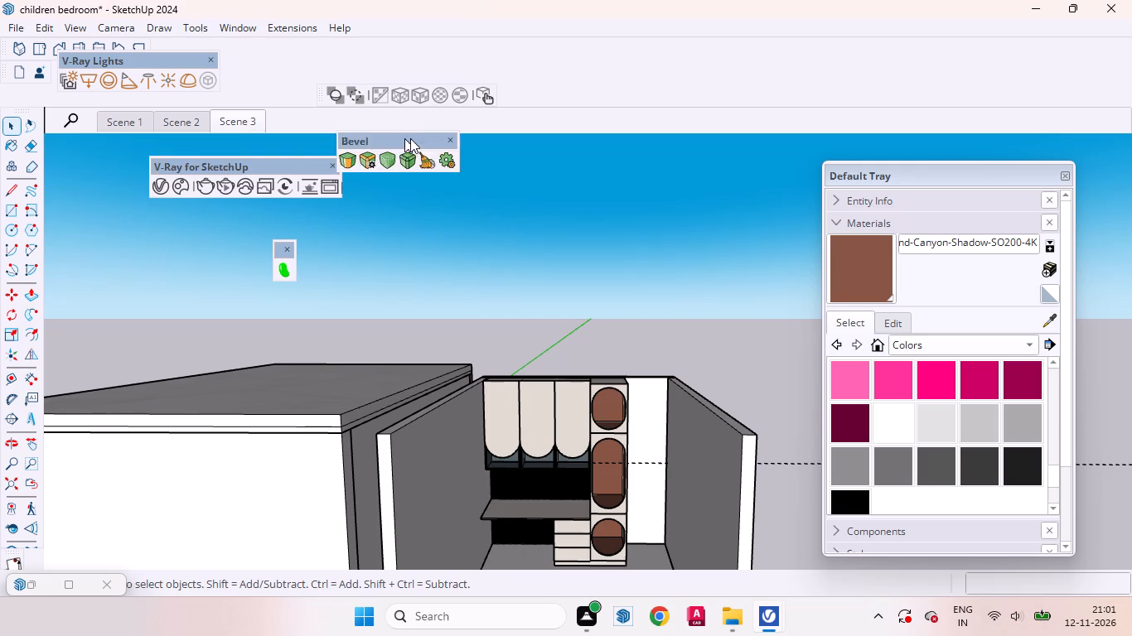
{"action": "left_click_drag", "start_coordinate": [410, 138], "coordinate": [460, 136]}
Copy Mesh Light#5's warm colour to the Rectangle Light in the V-Ray Asset Editor's lights list.
{"action": "left_click", "coordinate": [160, 182]}
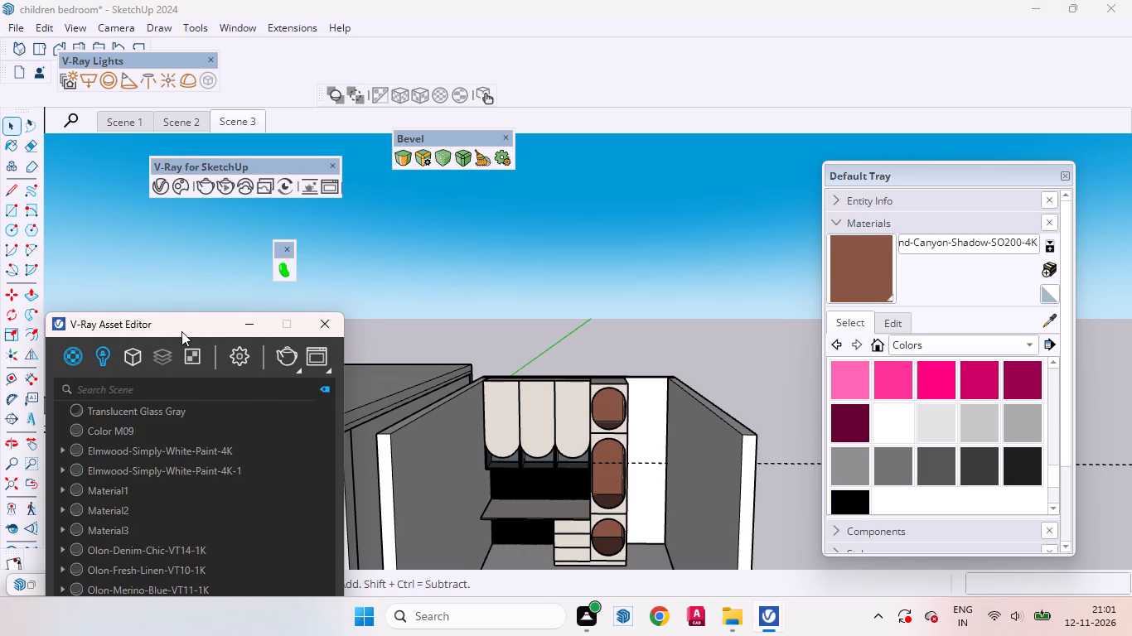
{"action": "left_click_drag", "start_coordinate": [176, 329], "coordinate": [249, 220]}
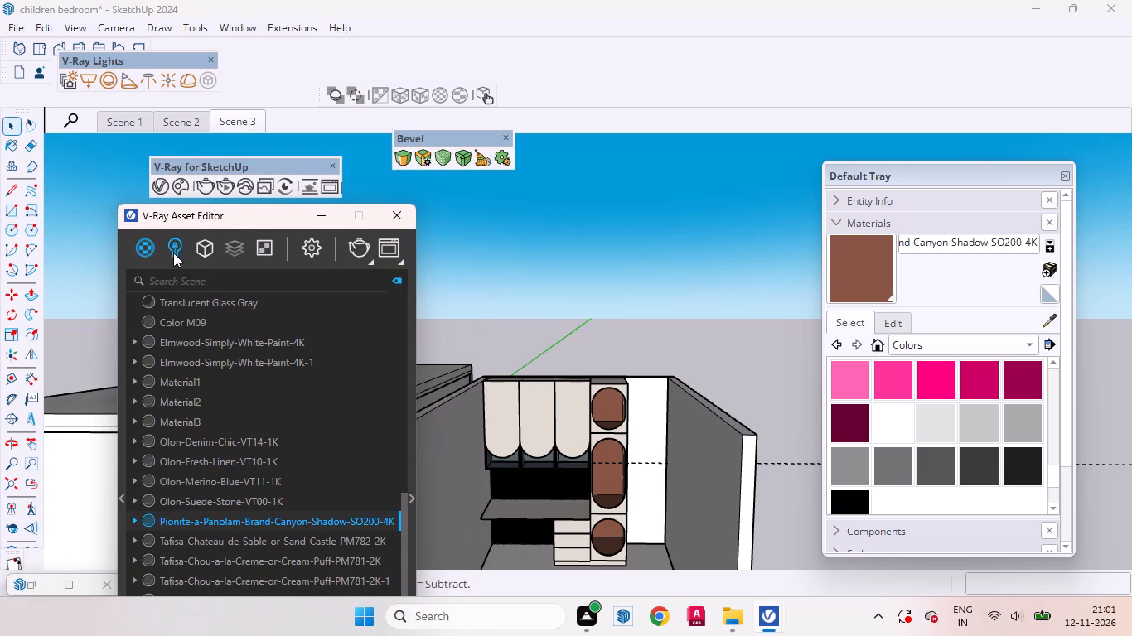
{"action": "left_click", "coordinate": [171, 246]}
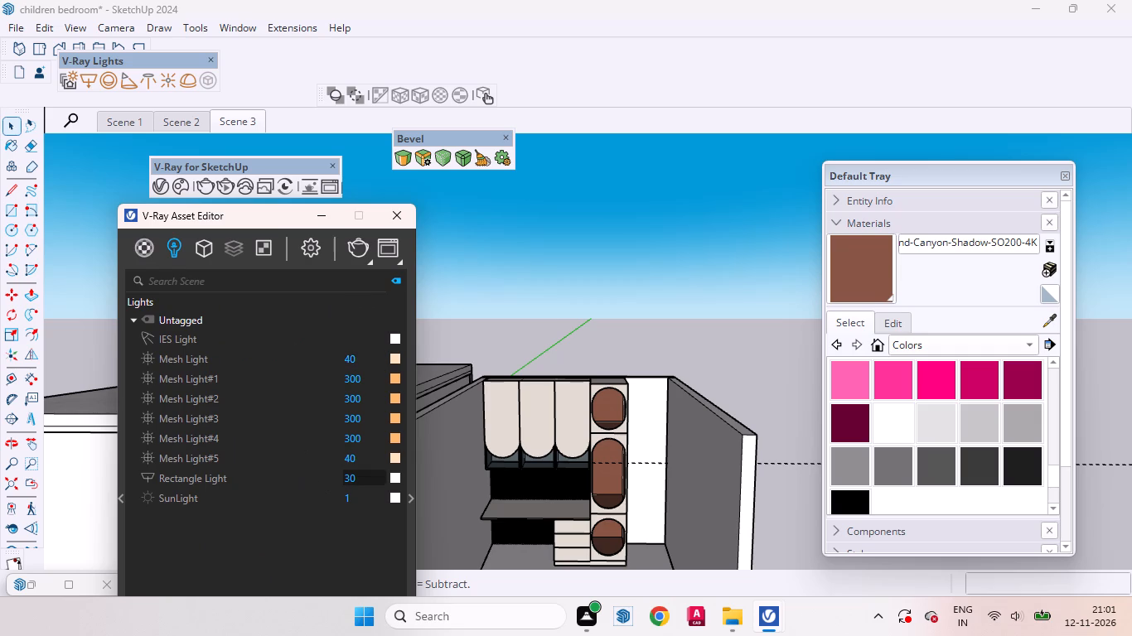
{"action": "left_click_drag", "start_coordinate": [396, 457], "coordinate": [396, 475]}
{"action": "scroll", "coordinate": [578, 375], "scroll_direction": "down", "scroll_amount": 4}
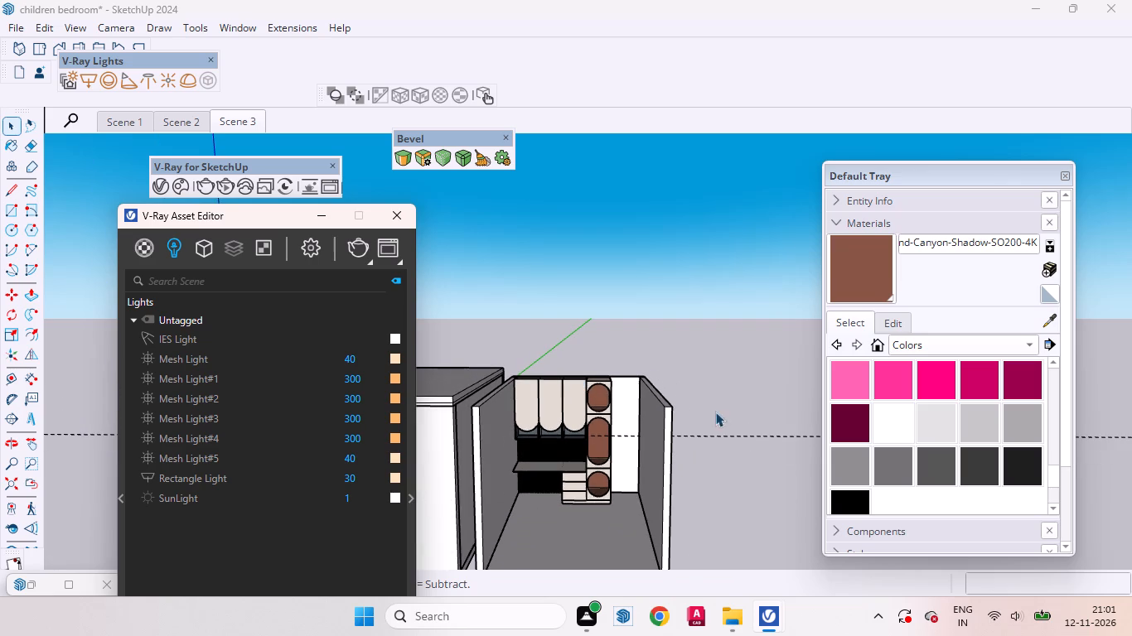
Delete the construction guides inside the wall cabinet's group and exit the group.
{"action": "left_click_drag", "start_coordinate": [766, 453], "coordinate": [713, 351]}
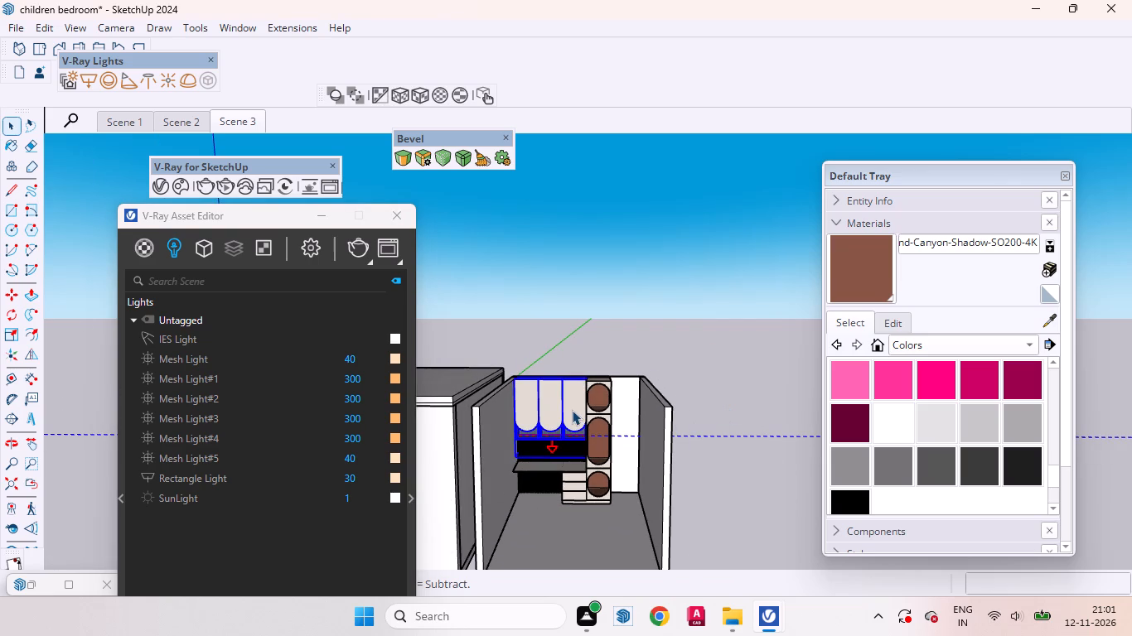
{"action": "double_click", "coordinate": [572, 410]}
{"action": "left_click_drag", "start_coordinate": [744, 459], "coordinate": [687, 325]}
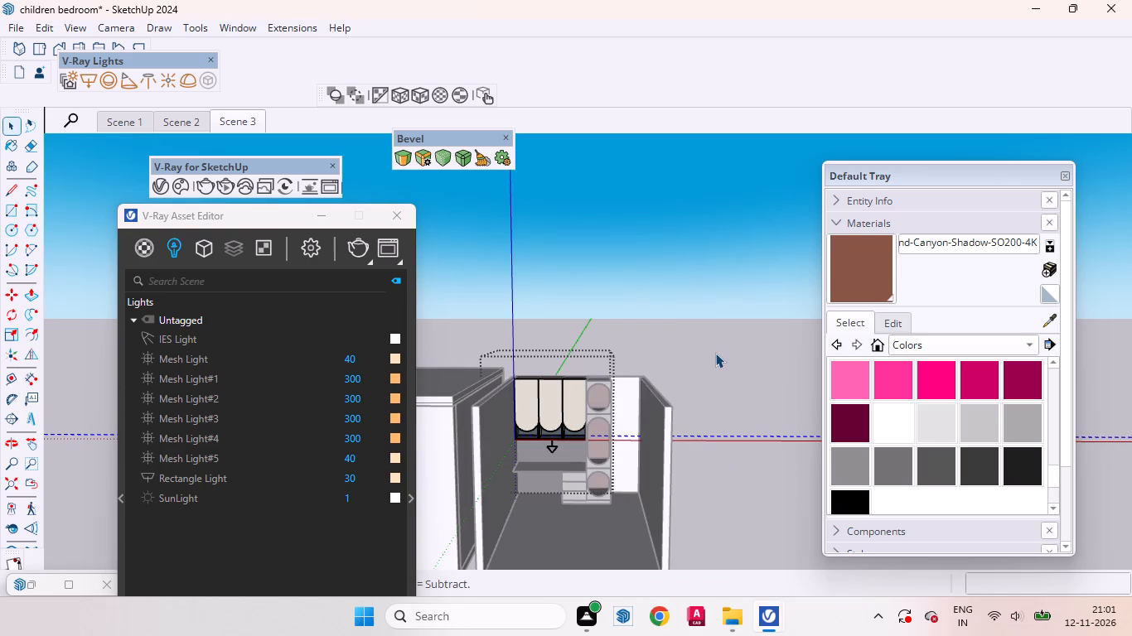
{"action": "key", "text": "Delete"}
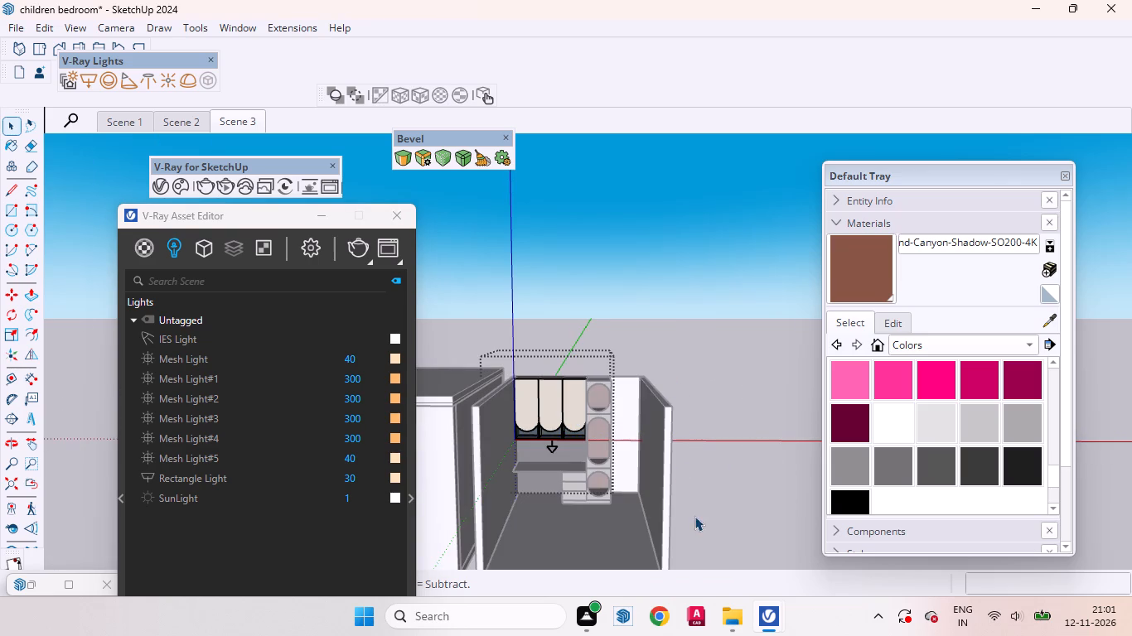
{"action": "left_click", "coordinate": [696, 521]}
Place a vertical guide on the top niche's inner side face, about 11 1/16" forward from the back corner edge.
{"action": "scroll", "coordinate": [575, 480], "scroll_direction": "up", "scroll_amount": 9}
{"action": "scroll", "coordinate": [601, 413], "scroll_direction": "down", "scroll_amount": 4}
{"action": "middle_click_drag", "start_coordinate": [652, 426], "coordinate": [593, 521]}
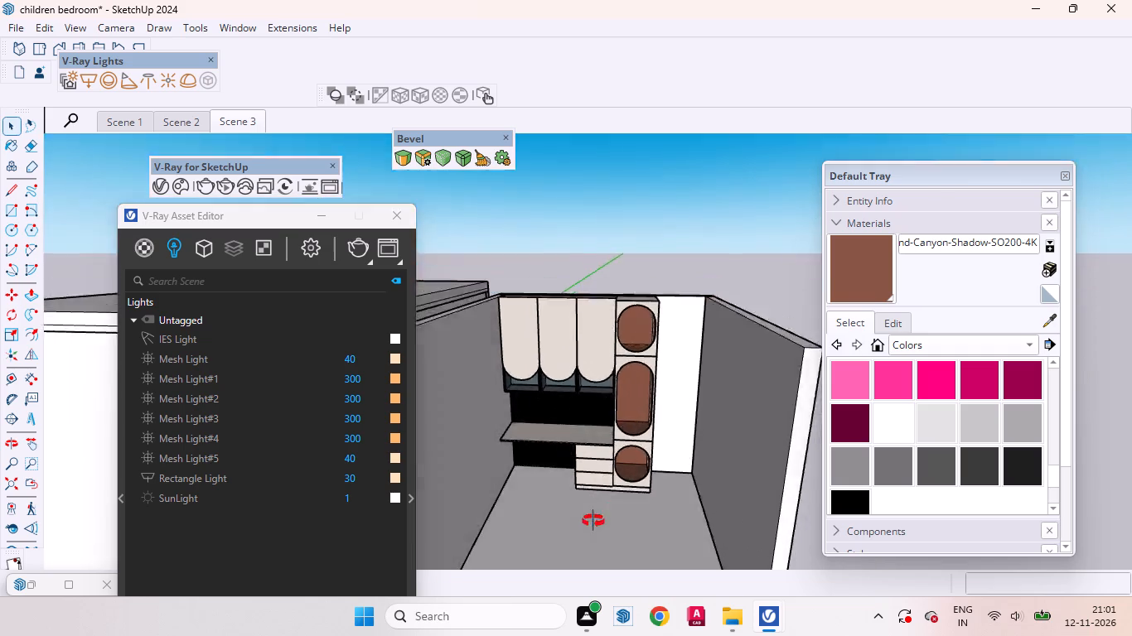
{"action": "middle_click_drag", "start_coordinate": [593, 521], "coordinate": [467, 568]}
{"action": "scroll", "coordinate": [617, 305], "scroll_direction": "up", "scroll_amount": 15}
{"action": "middle_click_drag", "start_coordinate": [662, 357], "coordinate": [670, 320]}
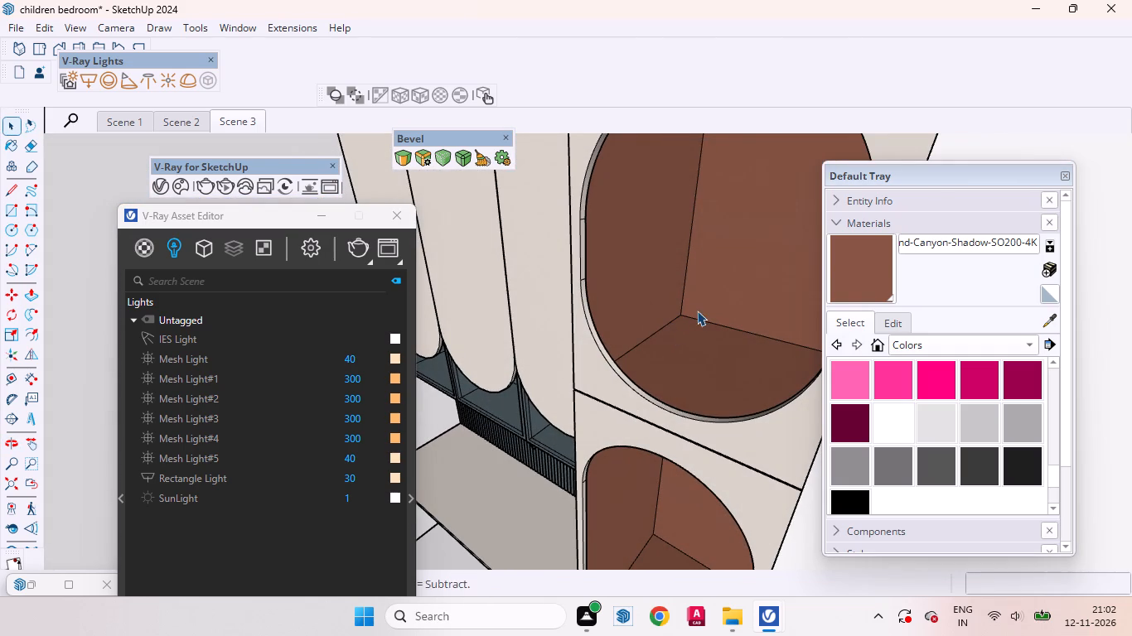
{"action": "scroll", "coordinate": [716, 275], "scroll_direction": "up", "scroll_amount": 2}
{"action": "scroll", "coordinate": [676, 337], "scroll_direction": "down", "scroll_amount": 8}
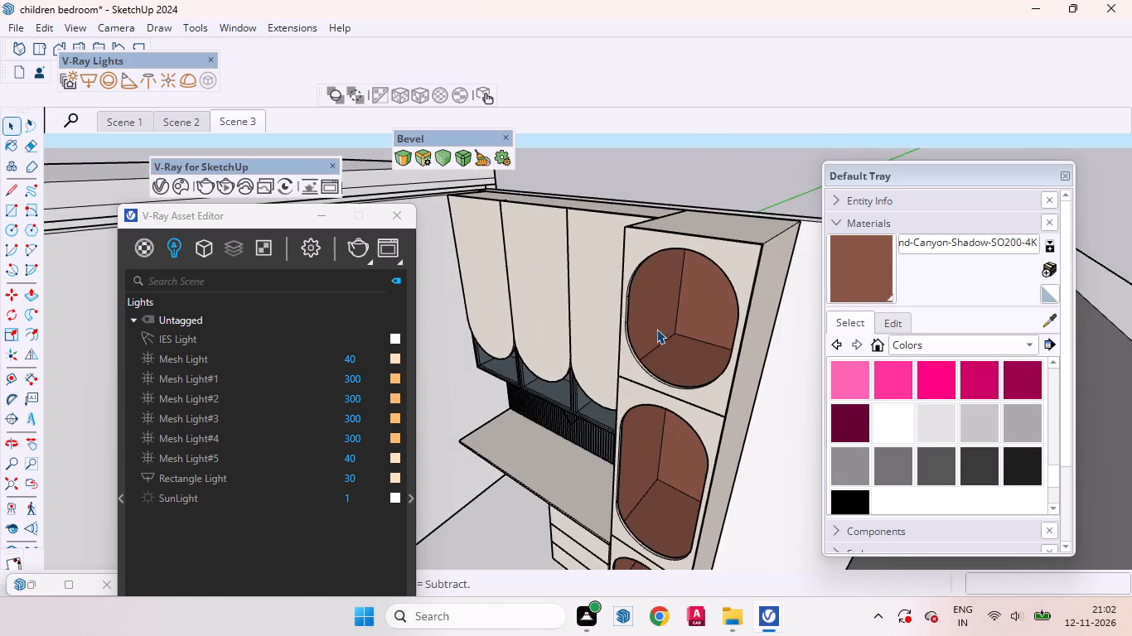
{"action": "middle_click_drag", "start_coordinate": [655, 323], "coordinate": [662, 259]}
{"action": "scroll", "coordinate": [705, 220], "scroll_direction": "up", "scroll_amount": 7}
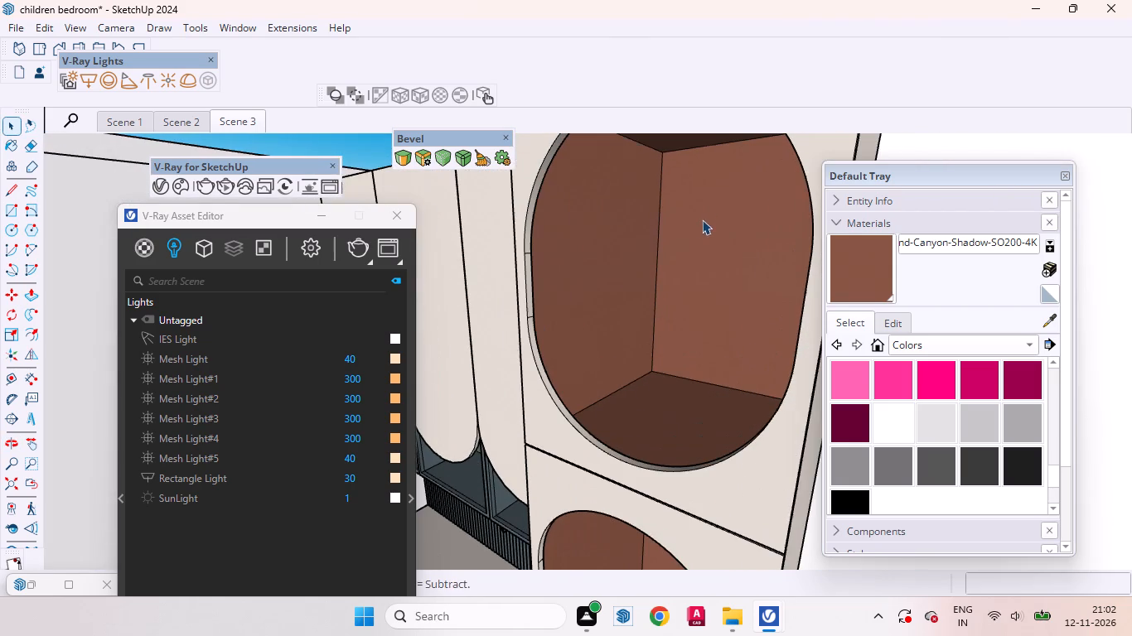
{"action": "key", "text": "t"}
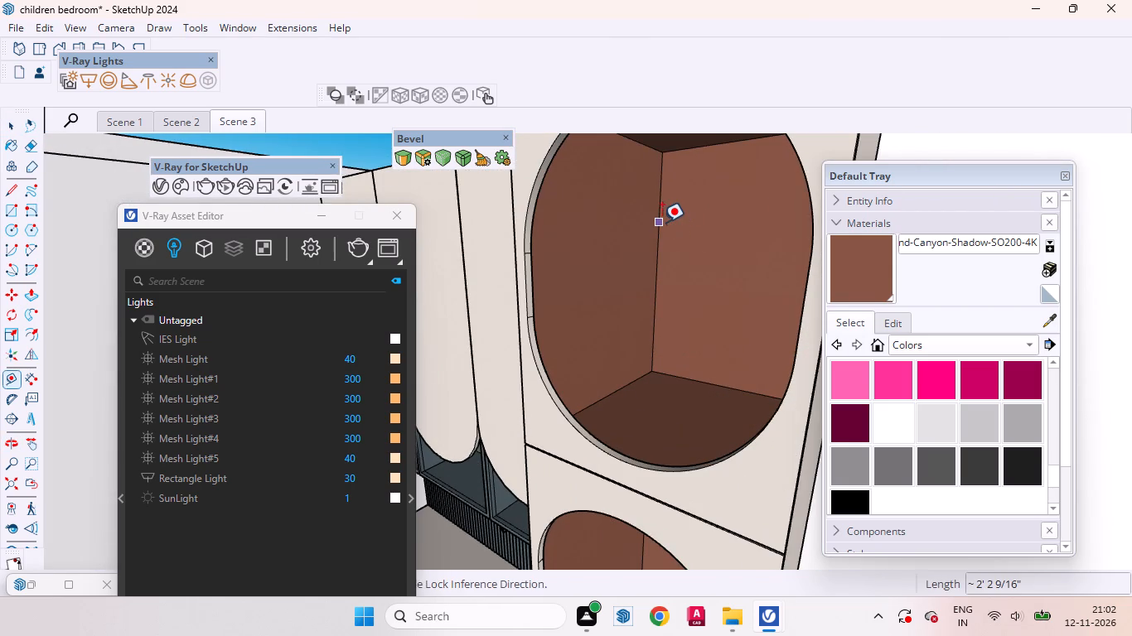
{"action": "left_click", "coordinate": [662, 222]}
{"action": "scroll", "coordinate": [628, 256], "scroll_direction": "down", "scroll_amount": 2}
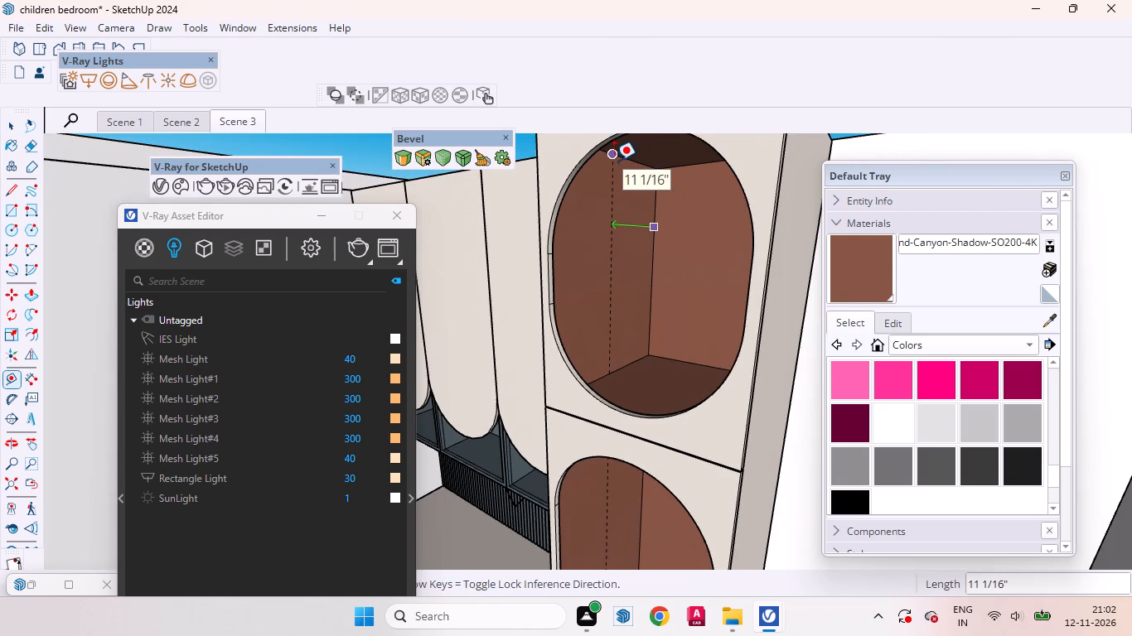
{"action": "left_click", "coordinate": [614, 161]}
Start a second Tape Measure guide from the vertical guide on the top niche's inner side face.
{"action": "scroll", "coordinate": [646, 159], "scroll_direction": "up", "scroll_amount": 4}
{"action": "middle_click_drag", "start_coordinate": [620, 210], "coordinate": [554, 213]}
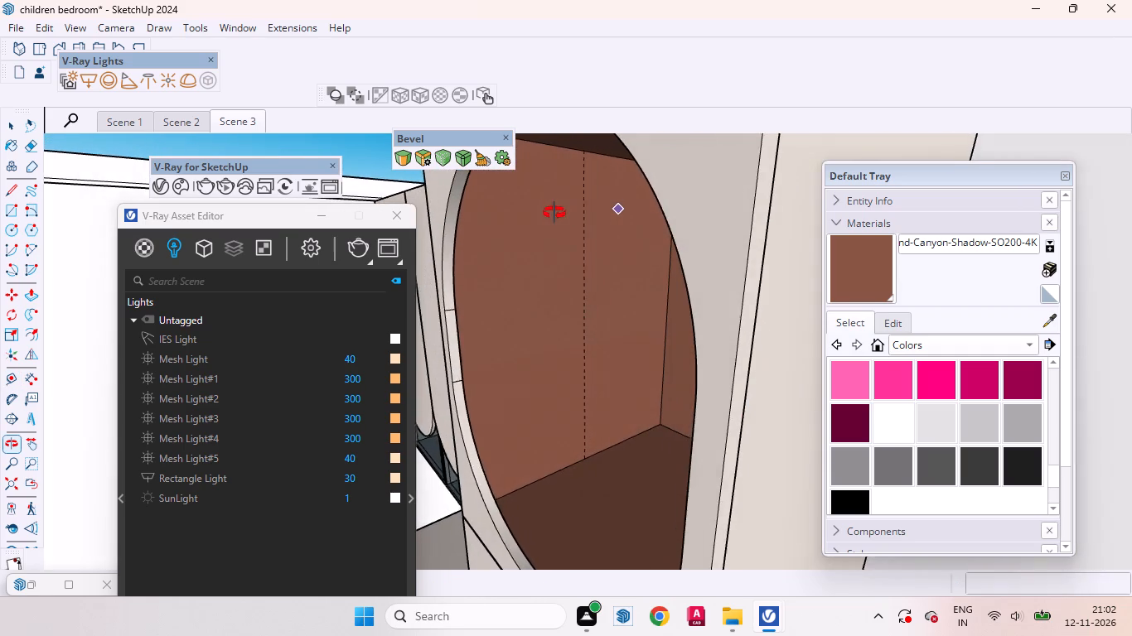
{"action": "middle_click_drag", "start_coordinate": [554, 213], "coordinate": [555, 213]}
{"action": "scroll", "coordinate": [568, 266], "scroll_direction": "up", "scroll_amount": 3}
{"action": "left_click", "coordinate": [588, 250]}
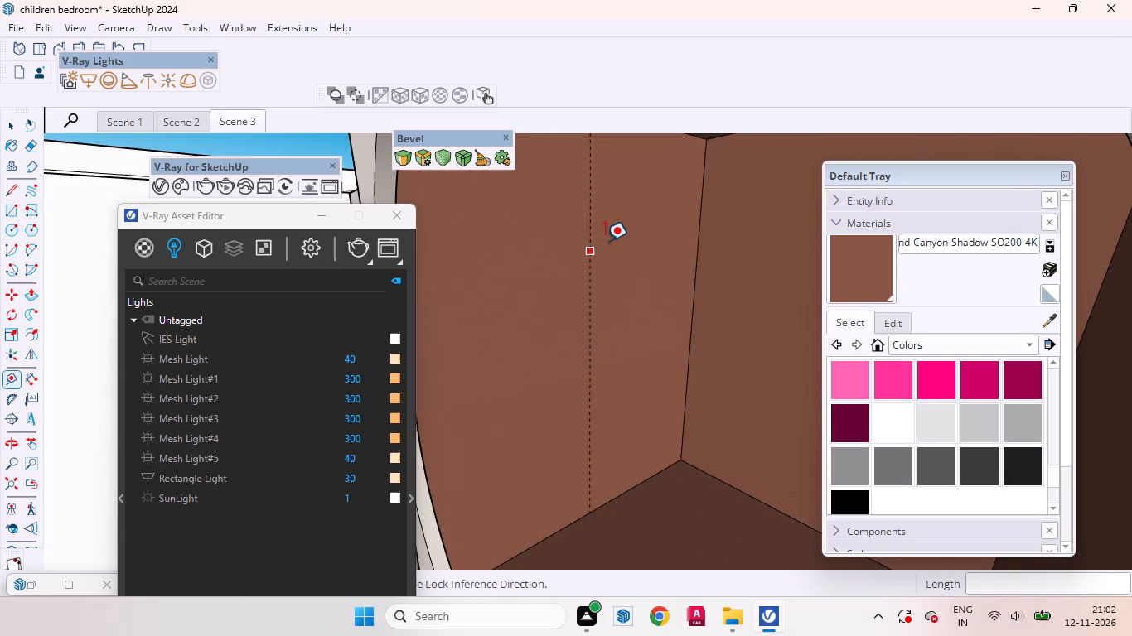
{"action": "key", "text": "space"}
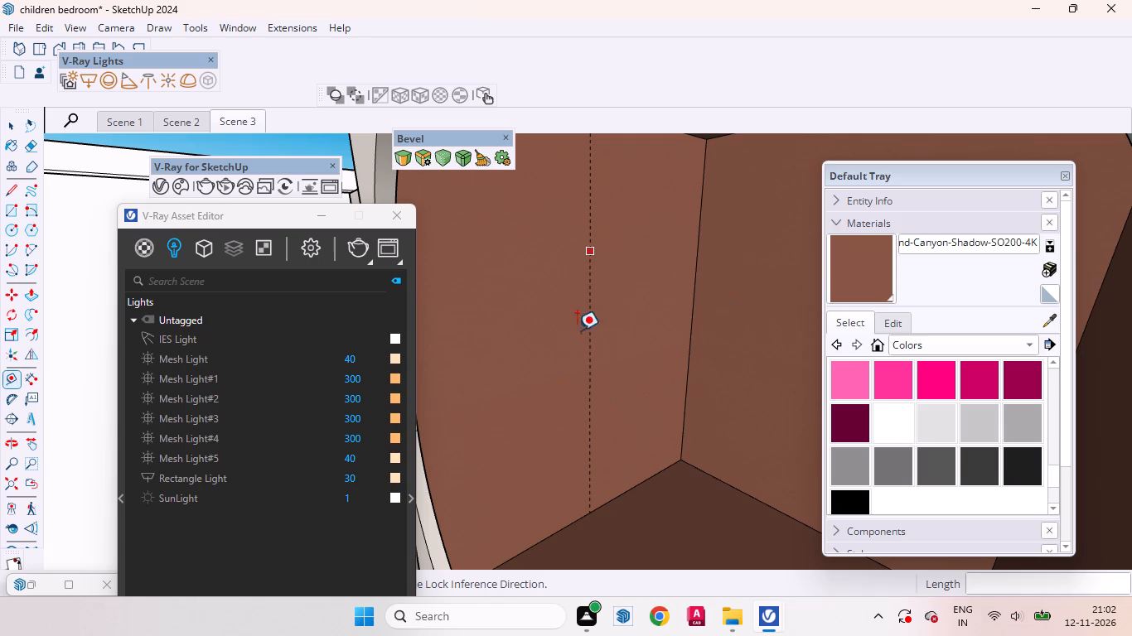
{"action": "key", "text": "space"}
{"action": "key", "text": "space"}
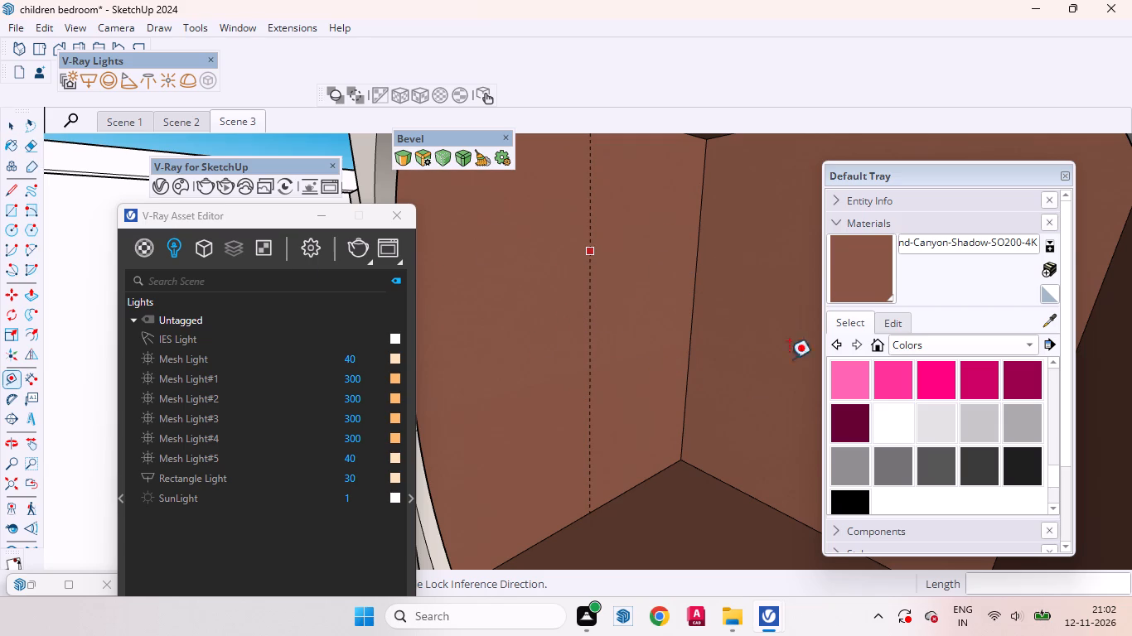
{"action": "key", "text": "space"}
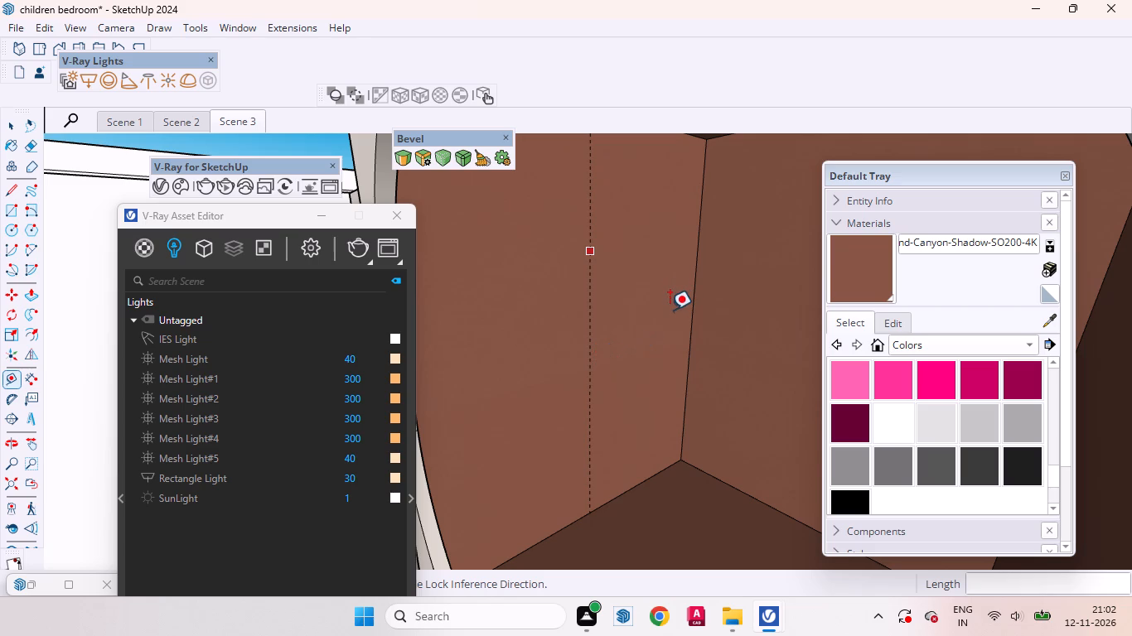
{"action": "key", "text": "space"}
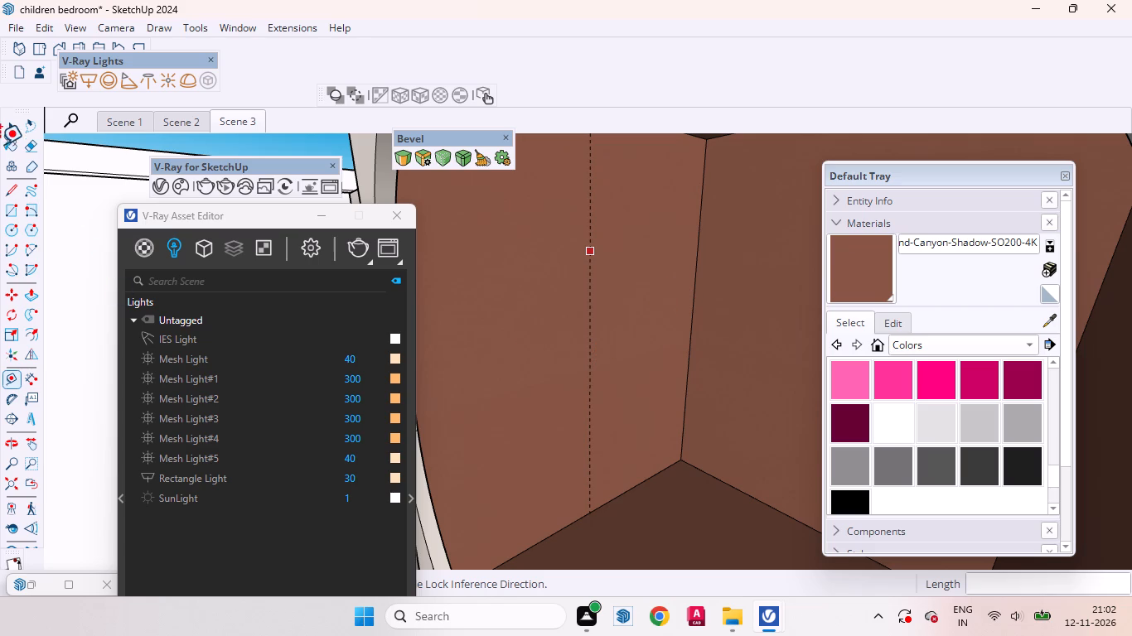
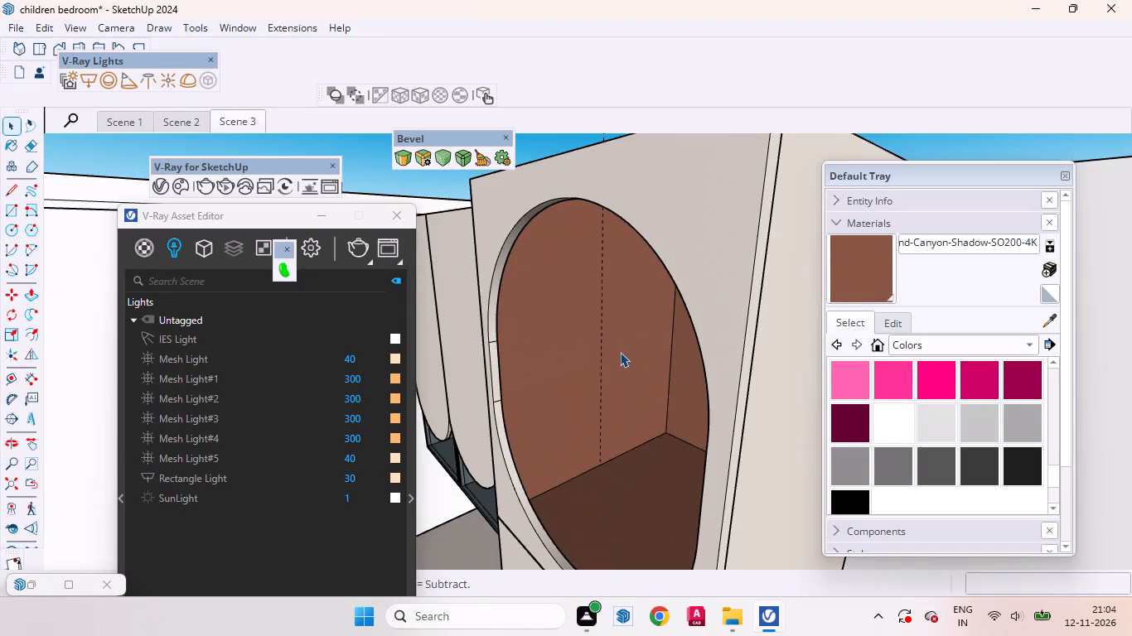
Offset a second vertical guide 18 mm from the existing one, towards the front, on the upper niche's inner side wall.
{"action": "scroll", "coordinate": [551, 360], "scroll_direction": "up", "scroll_amount": 3}
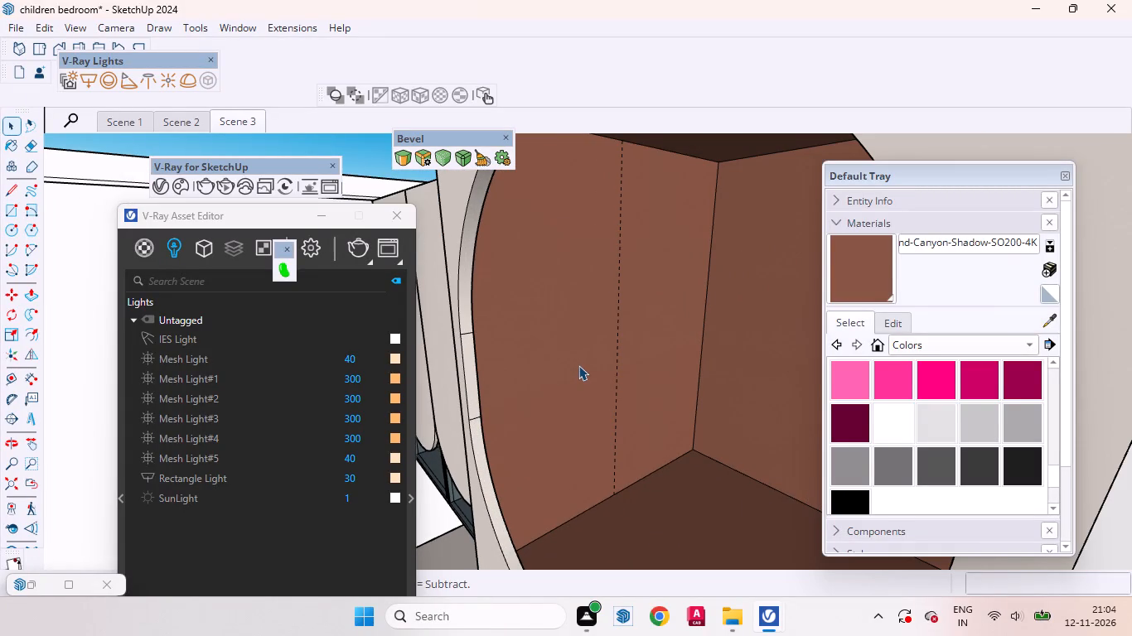
{"action": "scroll", "coordinate": [622, 377], "scroll_direction": "down", "scroll_amount": 4}
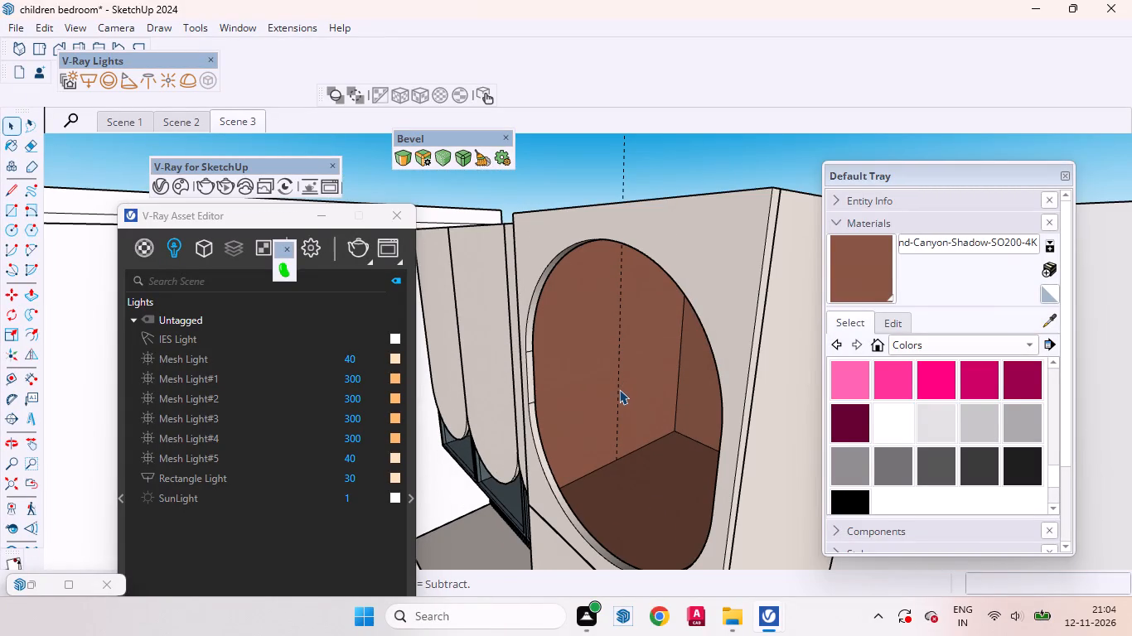
{"action": "key", "text": "t"}
{"action": "scroll", "coordinate": [622, 344], "scroll_direction": "up", "scroll_amount": 9}
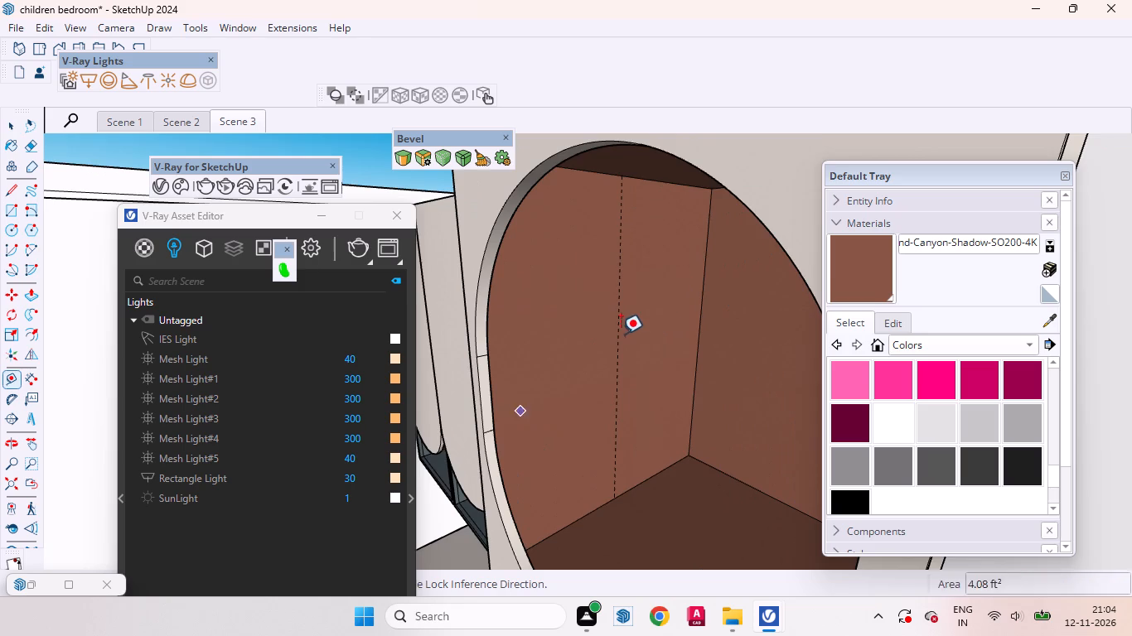
{"action": "scroll", "coordinate": [621, 334], "scroll_direction": "up", "scroll_amount": 1}
{"action": "middle_click_drag", "start_coordinate": [636, 359], "coordinate": [602, 353]}
{"action": "scroll", "coordinate": [607, 312], "scroll_direction": "up", "scroll_amount": 2}
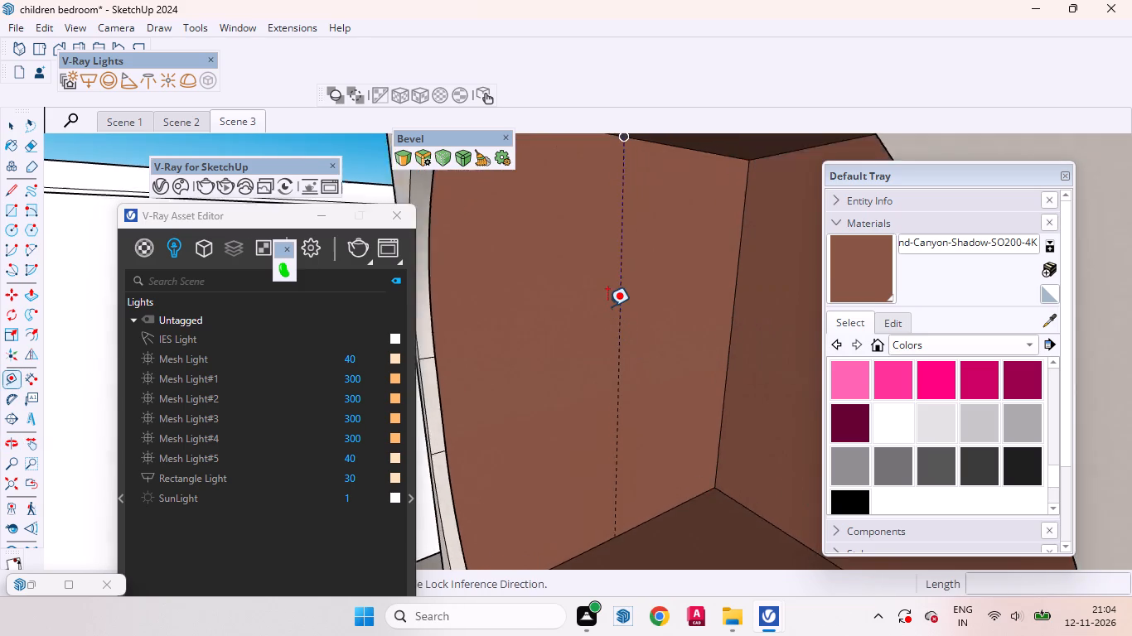
{"action": "scroll", "coordinate": [607, 306], "scroll_direction": "up", "scroll_amount": 5}
{"action": "left_click", "coordinate": [625, 335]}
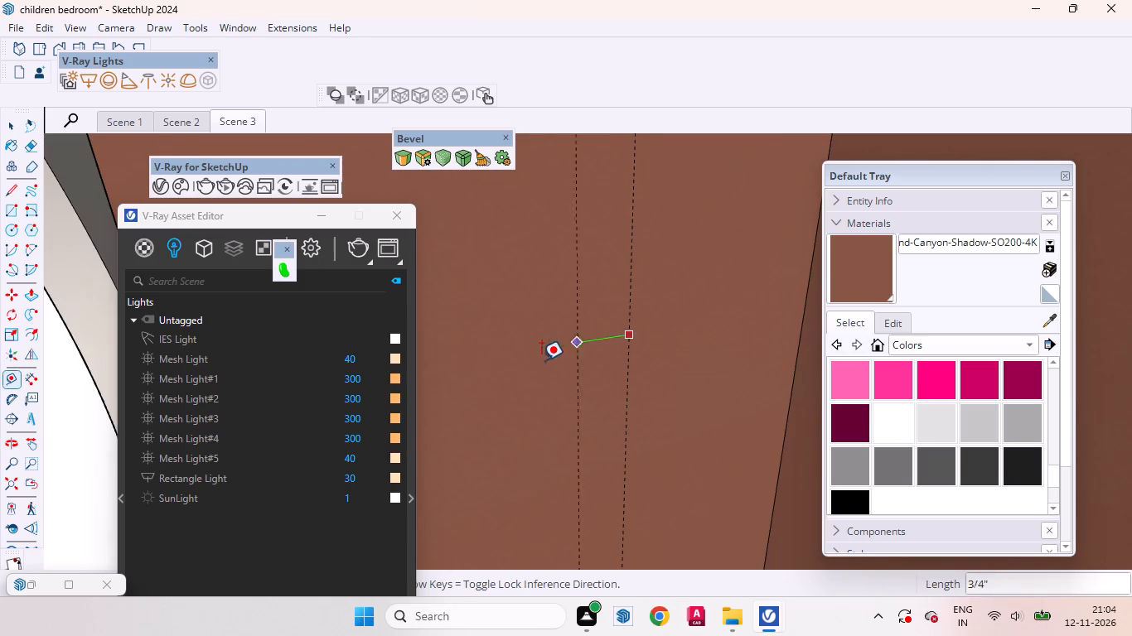
{"action": "key", "text": "1"}
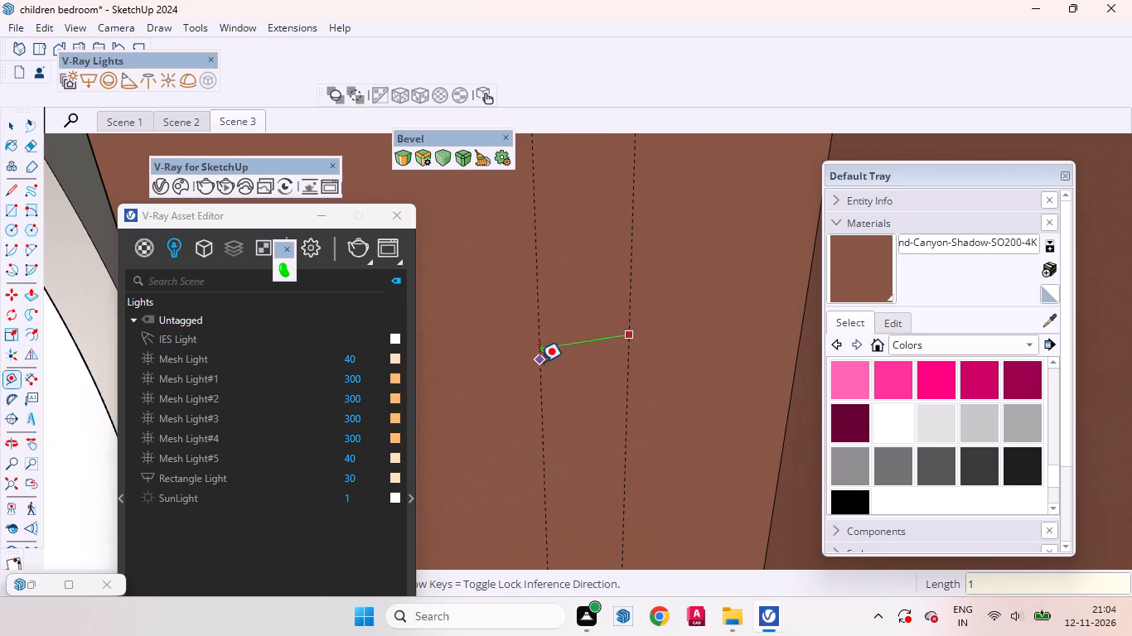
{"action": "key", "text": "8"}
{"action": "type", "text": "mm"}
{"action": "key", "text": "Return"}
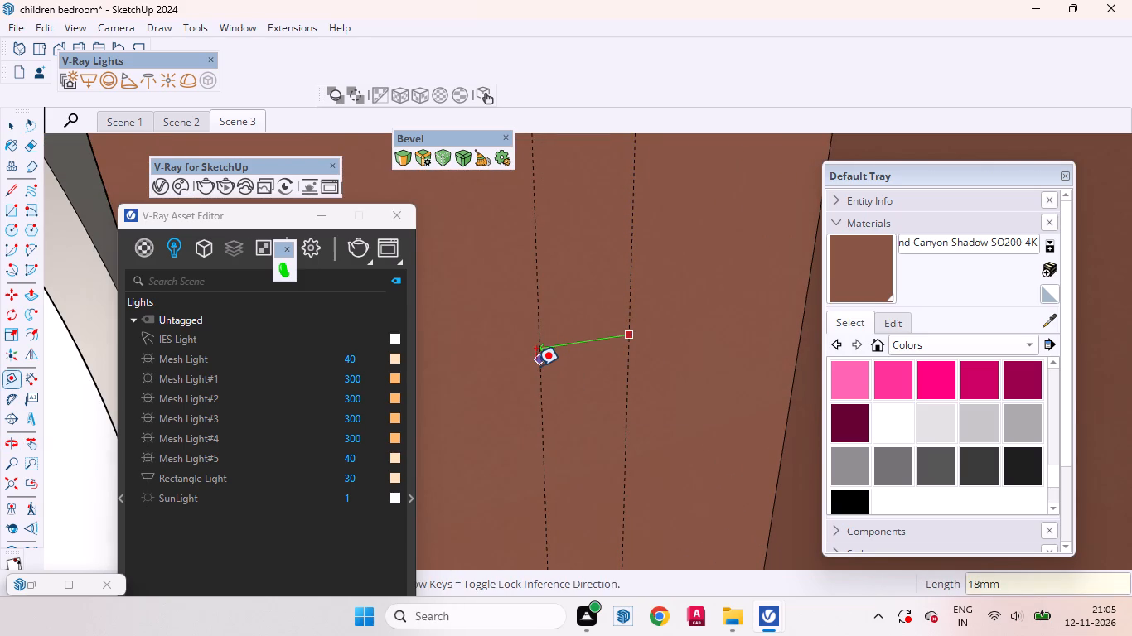
{"action": "key", "text": "space"}
Draw a V-Ray rectangle light between the two guides, from the bottom niche's floor to the top niche's ceiling.
{"action": "scroll", "coordinate": [655, 320], "scroll_direction": "down", "scroll_amount": 7}
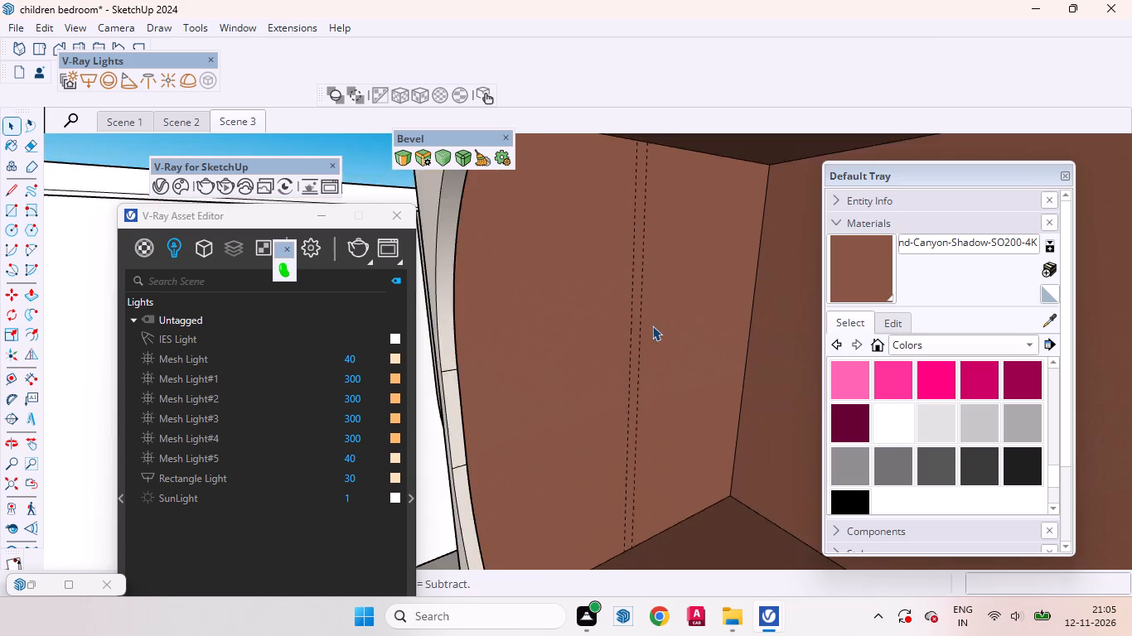
{"action": "scroll", "coordinate": [652, 325], "scroll_direction": "down", "scroll_amount": 14}
{"action": "middle_click_drag", "start_coordinate": [539, 303], "coordinate": [776, 465]}
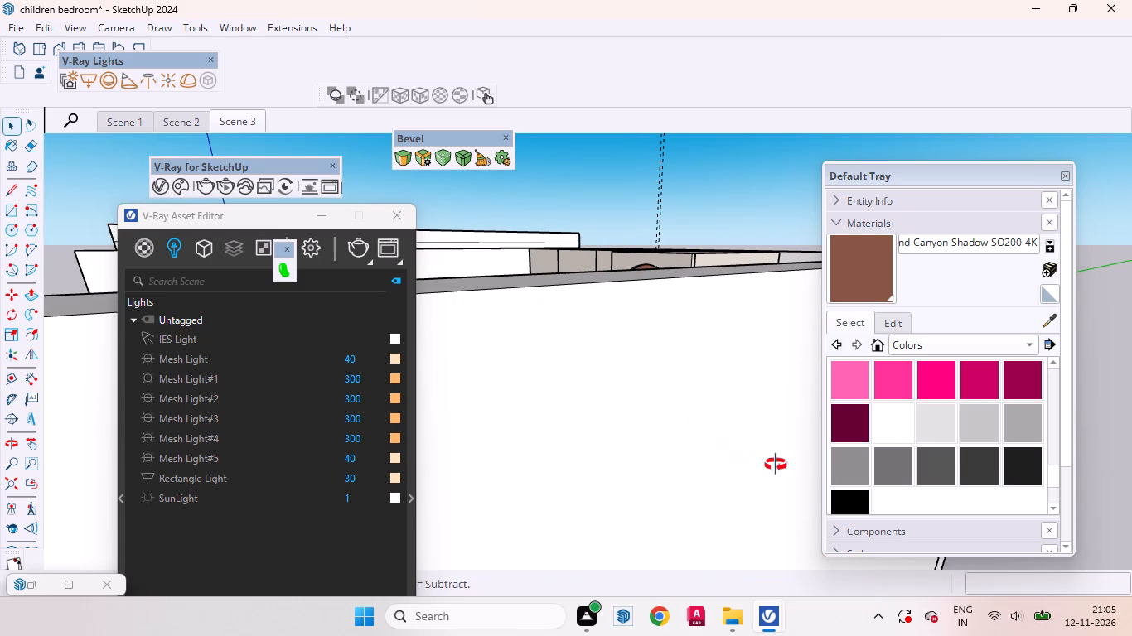
{"action": "middle_click_drag", "start_coordinate": [776, 465], "coordinate": [834, 481]}
{"action": "middle_click_drag", "start_coordinate": [577, 248], "coordinate": [467, 354]}
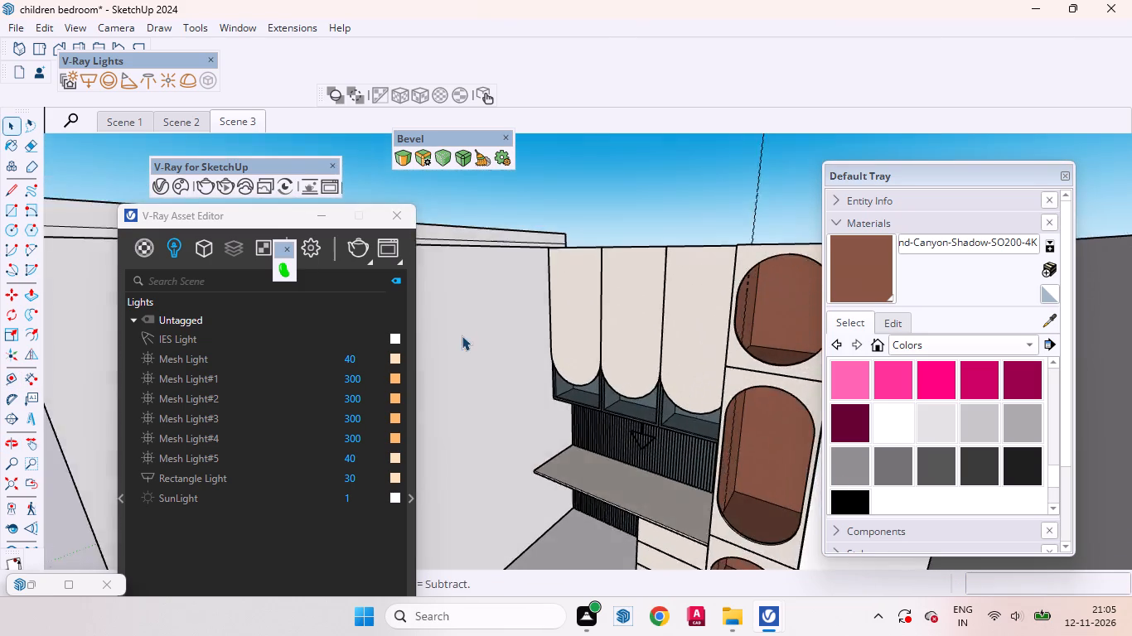
{"action": "scroll", "coordinate": [462, 329], "scroll_direction": "down", "scroll_amount": 6}
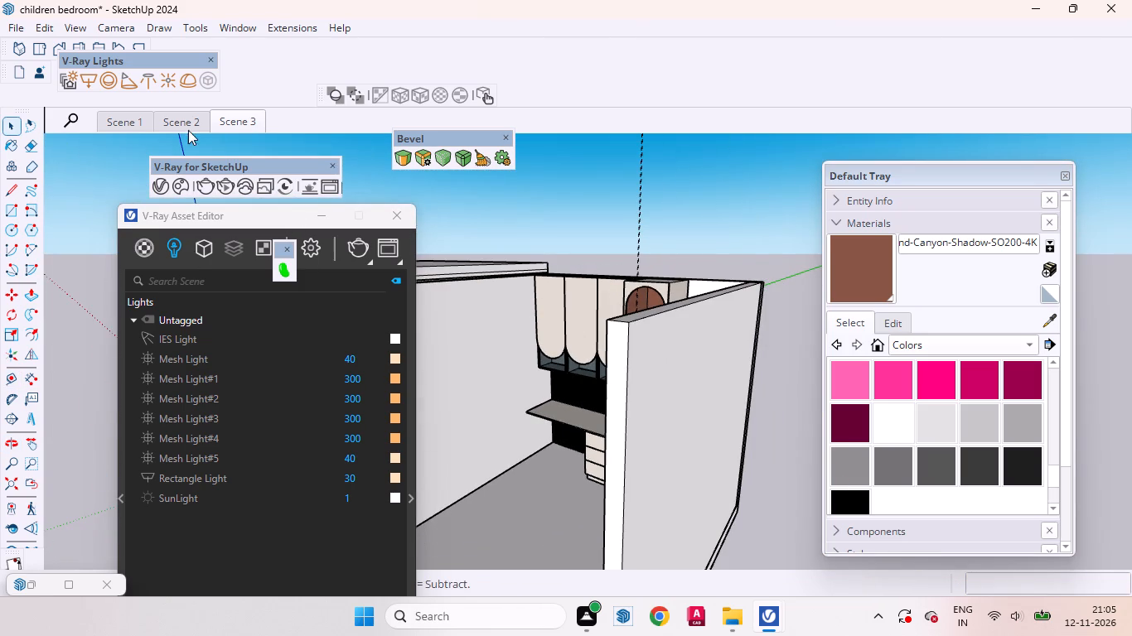
{"action": "left_click", "coordinate": [86, 83]}
{"action": "scroll", "coordinate": [558, 387], "scroll_direction": "up", "scroll_amount": 2}
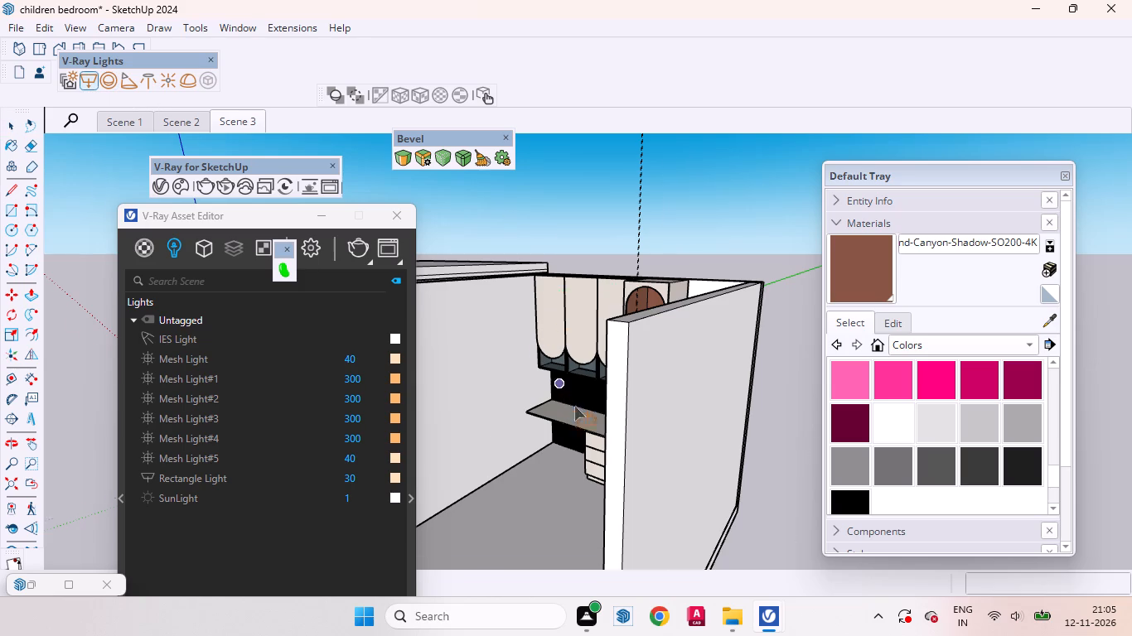
{"action": "scroll", "coordinate": [574, 406], "scroll_direction": "up", "scroll_amount": 13}
{"action": "scroll", "coordinate": [660, 301], "scroll_direction": "down", "scroll_amount": 3}
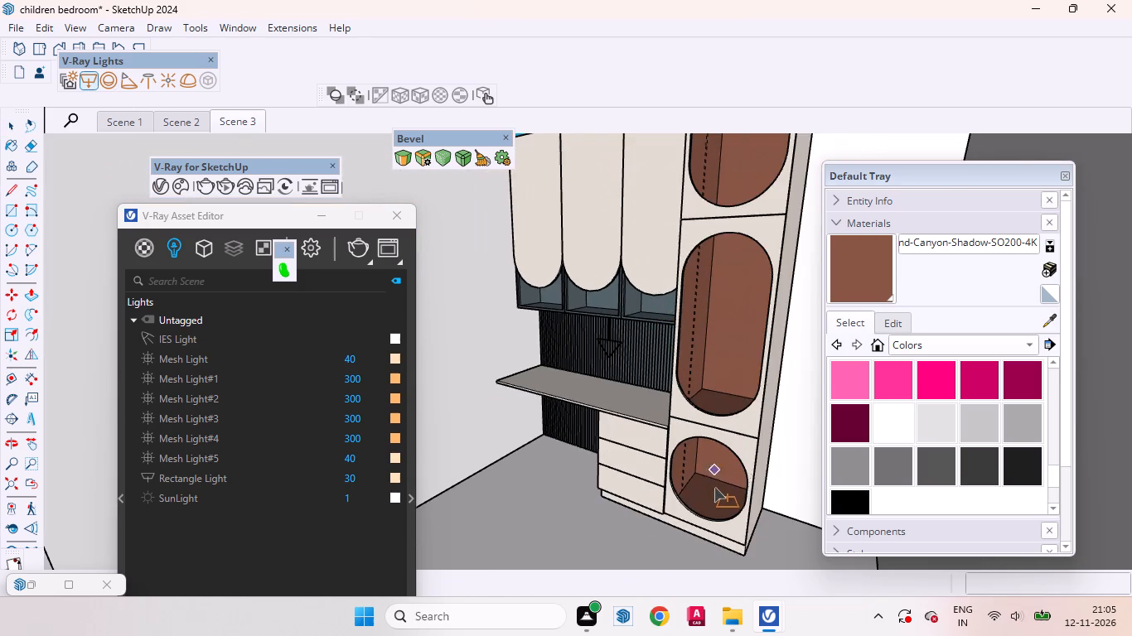
{"action": "scroll", "coordinate": [714, 487], "scroll_direction": "up", "scroll_amount": 20}
{"action": "scroll", "coordinate": [714, 487], "scroll_direction": "up", "scroll_amount": 8}
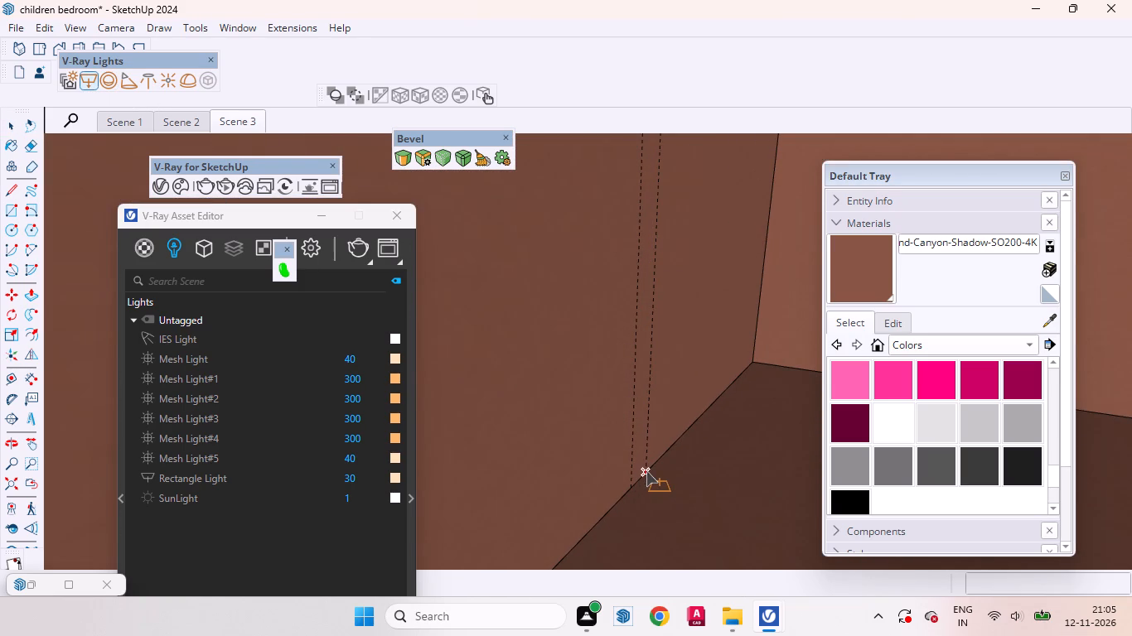
{"action": "left_click", "coordinate": [646, 471]}
{"action": "scroll", "coordinate": [654, 385], "scroll_direction": "down", "scroll_amount": 4}
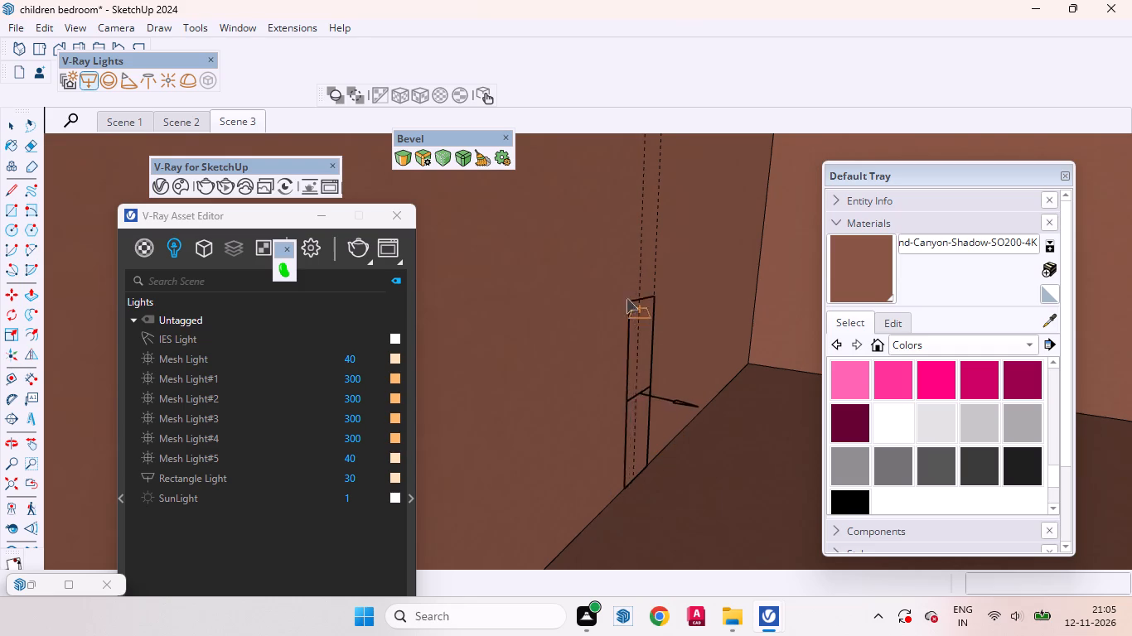
{"action": "scroll", "coordinate": [634, 353], "scroll_direction": "down", "scroll_amount": 3}
{"action": "scroll", "coordinate": [640, 390], "scroll_direction": "down", "scroll_amount": 18}
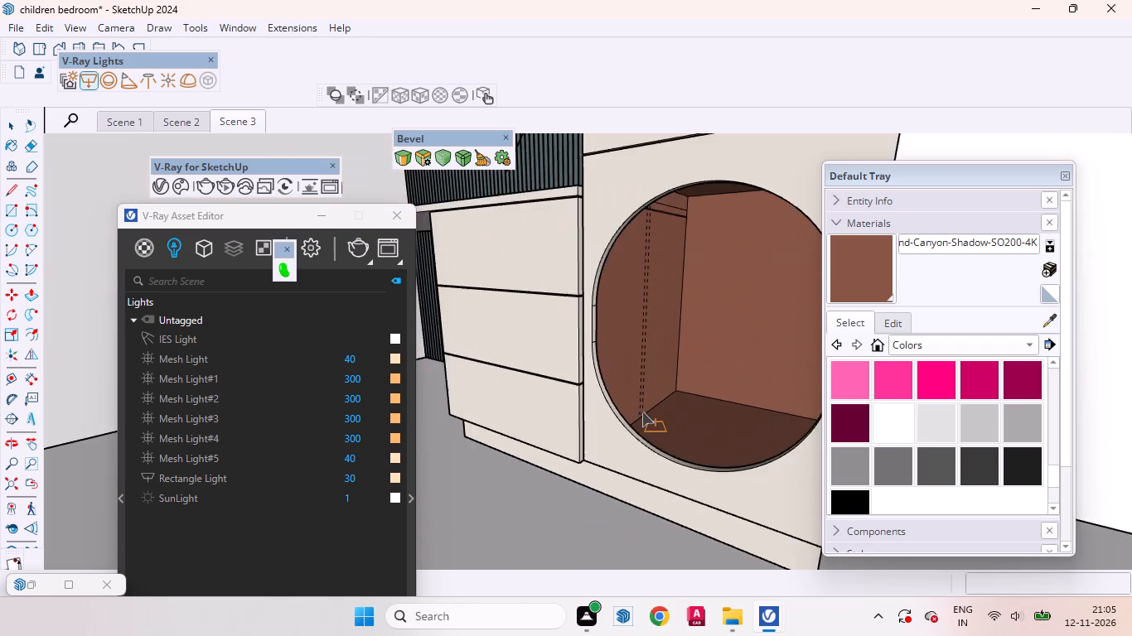
{"action": "scroll", "coordinate": [642, 412], "scroll_direction": "down", "scroll_amount": 3}
{"action": "middle_click_drag", "start_coordinate": [664, 207], "coordinate": [671, 383]}
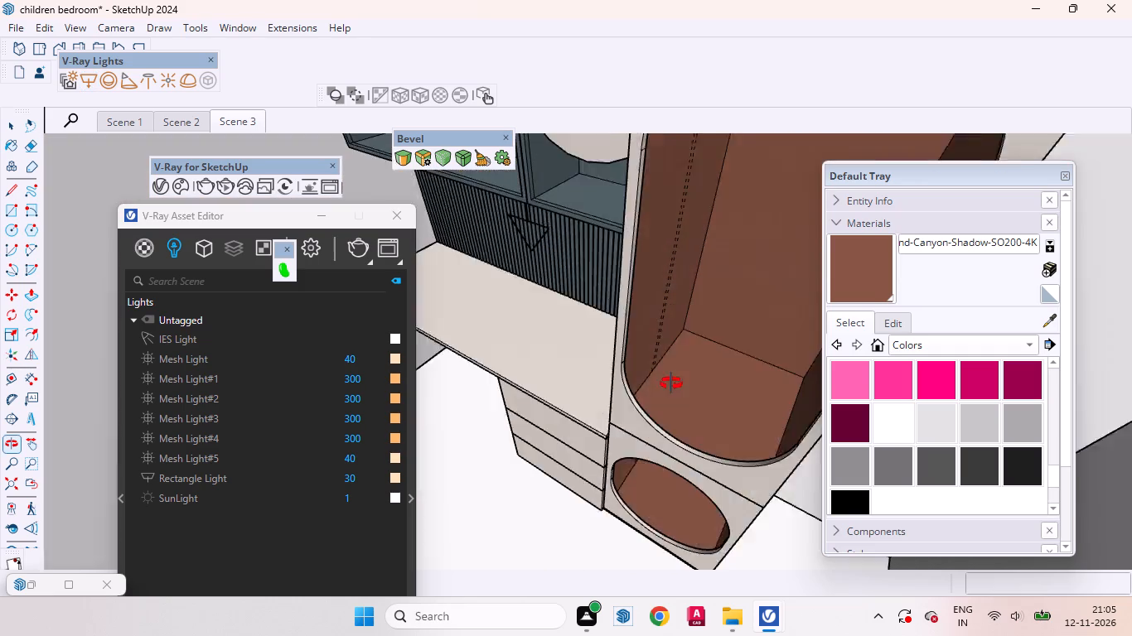
{"action": "middle_click_drag", "start_coordinate": [671, 383], "coordinate": [671, 388]}
{"action": "scroll", "coordinate": [667, 390], "scroll_direction": "down", "scroll_amount": 1}
{"action": "scroll", "coordinate": [666, 390], "scroll_direction": "up", "scroll_amount": 1}
{"action": "scroll", "coordinate": [665, 391], "scroll_direction": "down", "scroll_amount": 10}
{"action": "scroll", "coordinate": [687, 277], "scroll_direction": "up", "scroll_amount": 6}
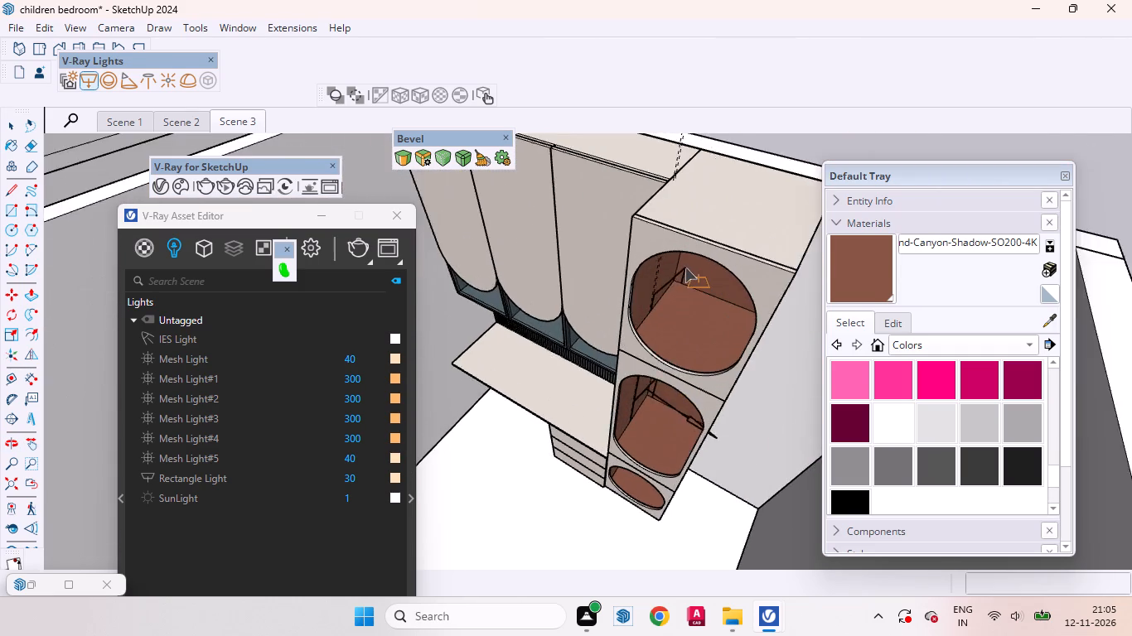
{"action": "scroll", "coordinate": [685, 267], "scroll_direction": "up", "scroll_amount": 2}
{"action": "middle_click_drag", "start_coordinate": [668, 285], "coordinate": [662, 214]}
{"action": "scroll", "coordinate": [662, 305], "scroll_direction": "down", "scroll_amount": 8}
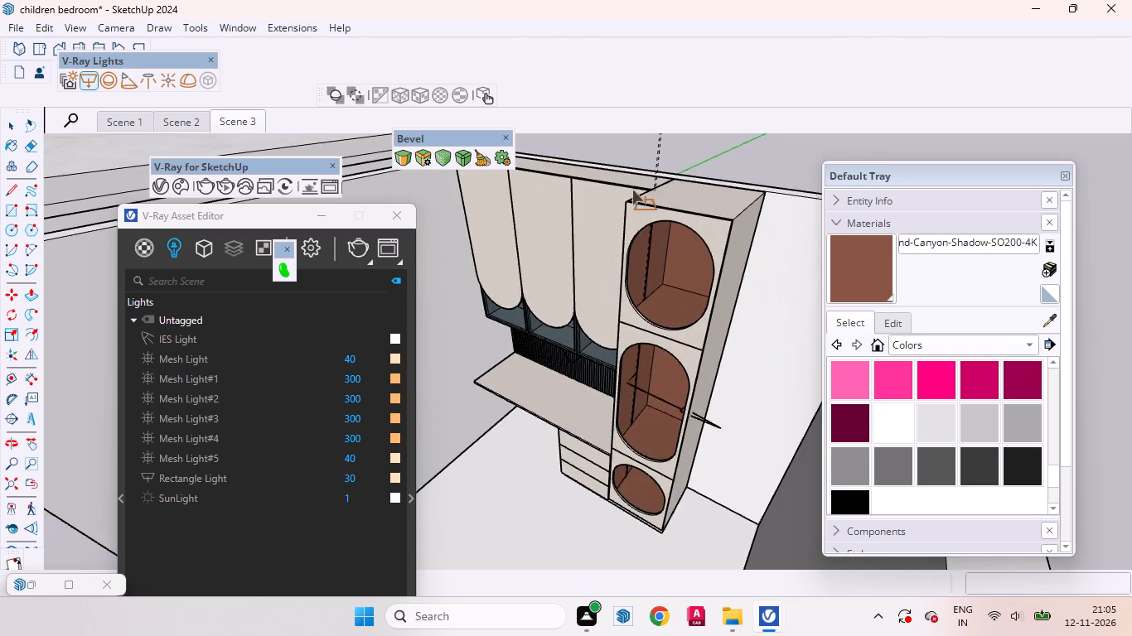
{"action": "scroll", "coordinate": [632, 190], "scroll_direction": "up", "scroll_amount": 8}
{"action": "middle_click_drag", "start_coordinate": [670, 251], "coordinate": [657, 132]}
{"action": "scroll", "coordinate": [640, 154], "scroll_direction": "up", "scroll_amount": 4}
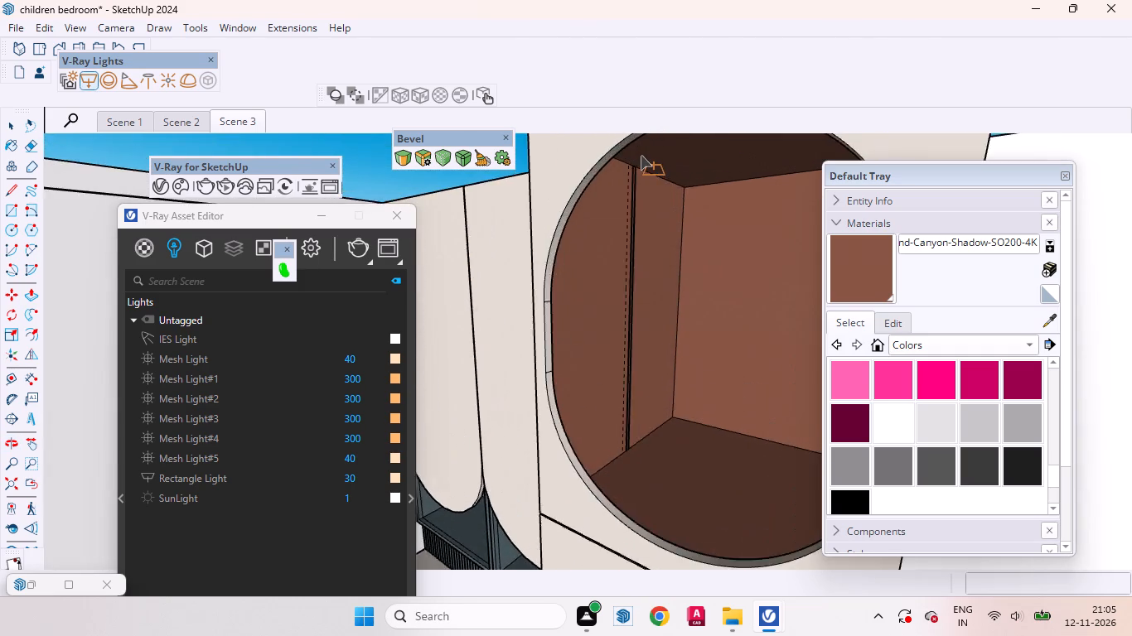
{"action": "scroll", "coordinate": [641, 155], "scroll_direction": "up", "scroll_amount": 18}
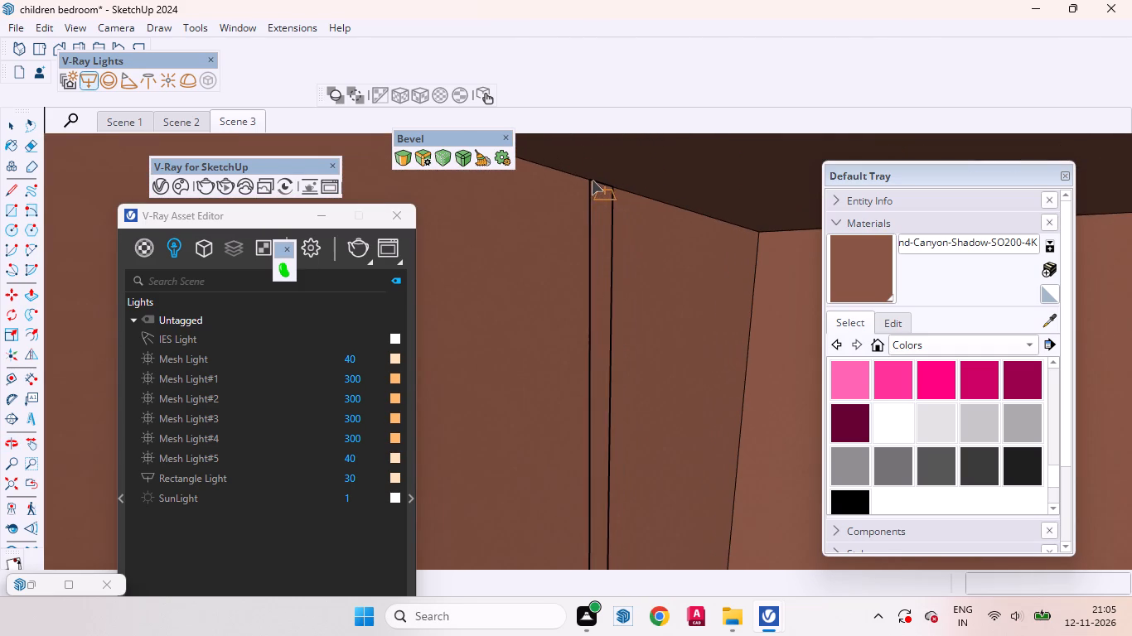
{"action": "scroll", "coordinate": [592, 180], "scroll_direction": "up", "scroll_amount": 7}
{"action": "left_click", "coordinate": [591, 180]}
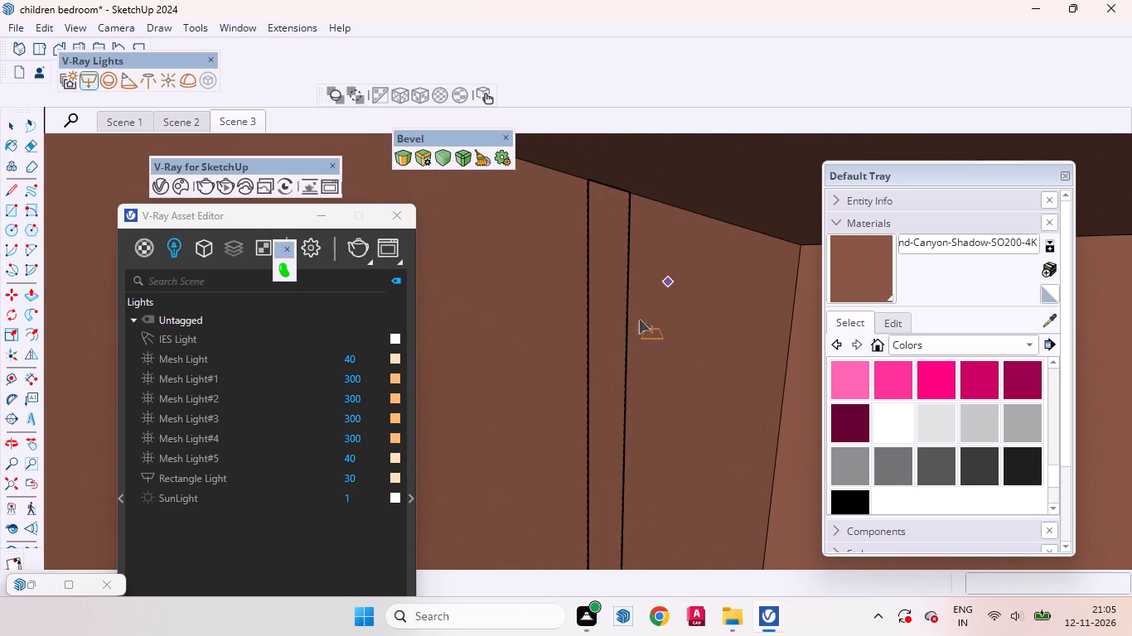
{"action": "key", "text": "space"}
{"action": "scroll", "coordinate": [637, 295], "scroll_direction": "down", "scroll_amount": 16}
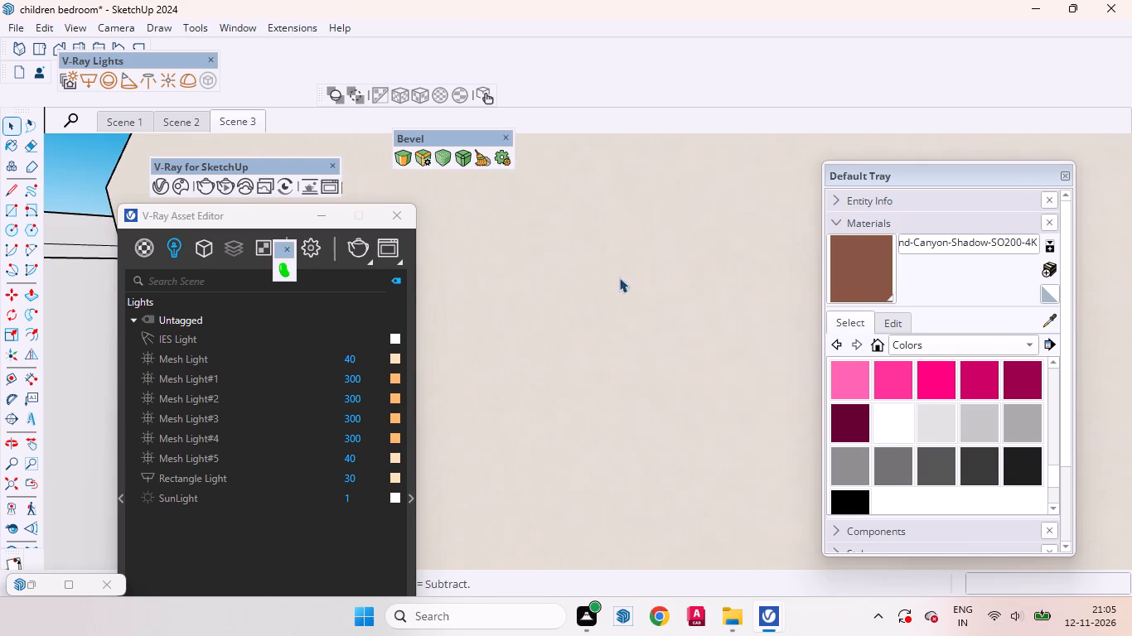
Return to Scene 3 and examine the new strip light in the tall cabinet's niches from several angles.
{"action": "left_click", "coordinate": [225, 118]}
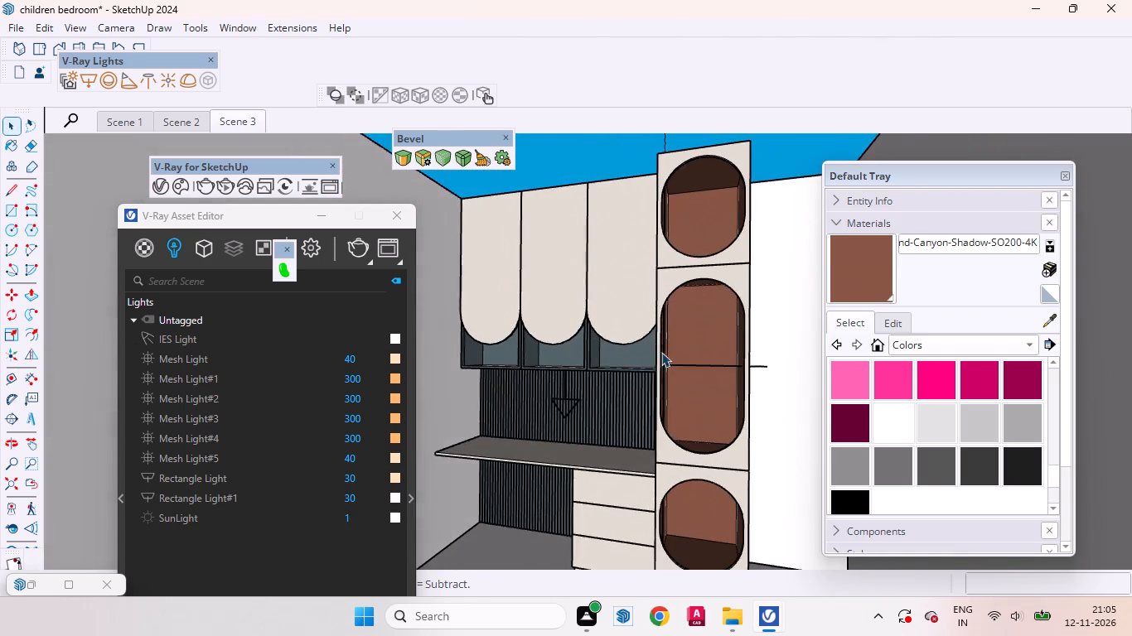
{"action": "middle_click_drag", "start_coordinate": [698, 348], "coordinate": [591, 400]}
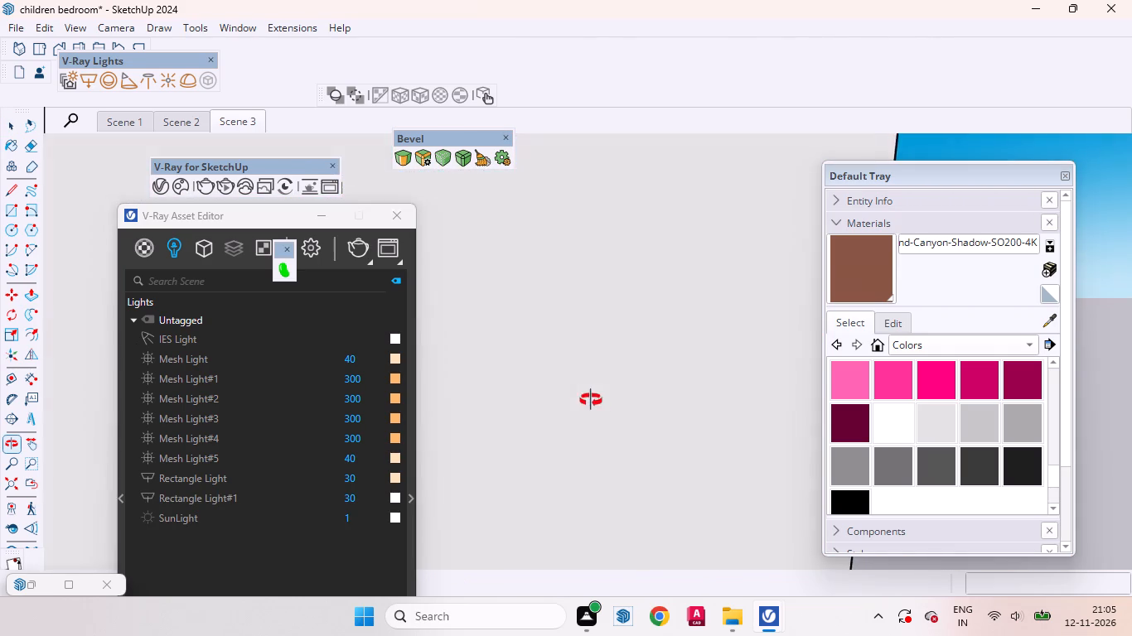
{"action": "middle_click_drag", "start_coordinate": [591, 400], "coordinate": [649, 415]}
{"action": "scroll", "coordinate": [670, 241], "scroll_direction": "up", "scroll_amount": 5}
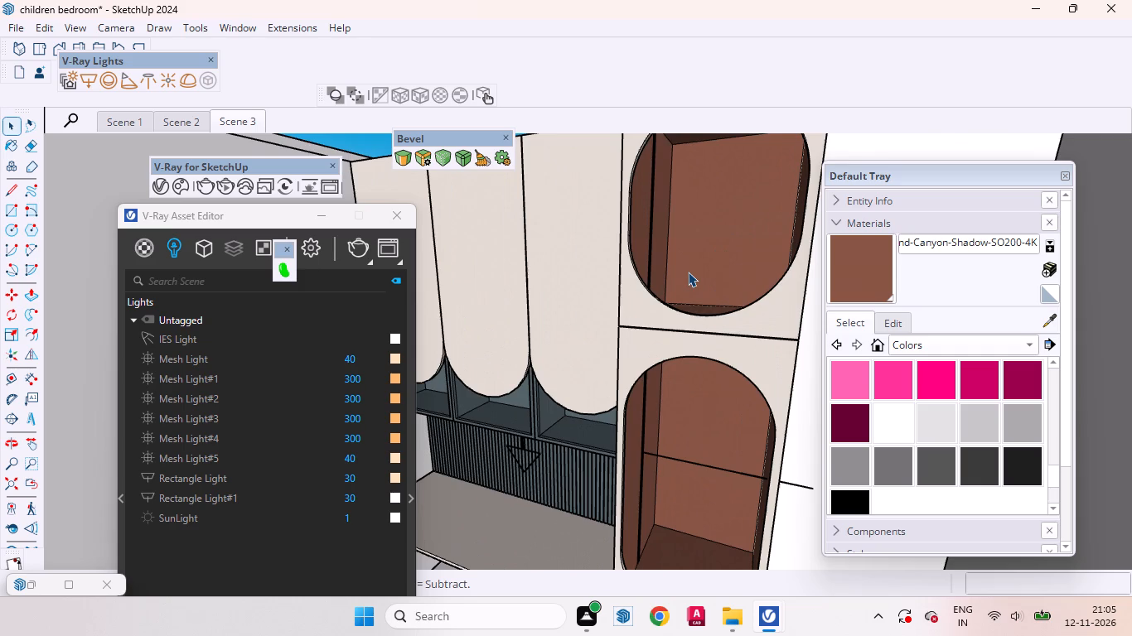
{"action": "scroll", "coordinate": [676, 252], "scroll_direction": "up", "scroll_amount": 1}
{"action": "middle_click_drag", "start_coordinate": [682, 276], "coordinate": [646, 316]}
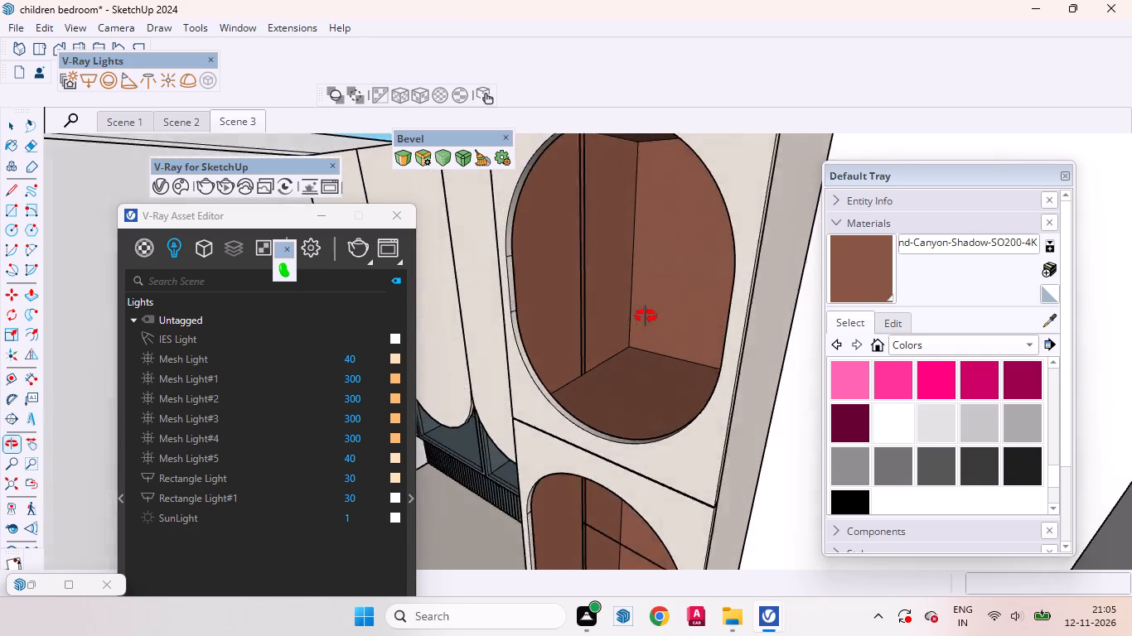
{"action": "middle_click_drag", "start_coordinate": [646, 316], "coordinate": [714, 268]}
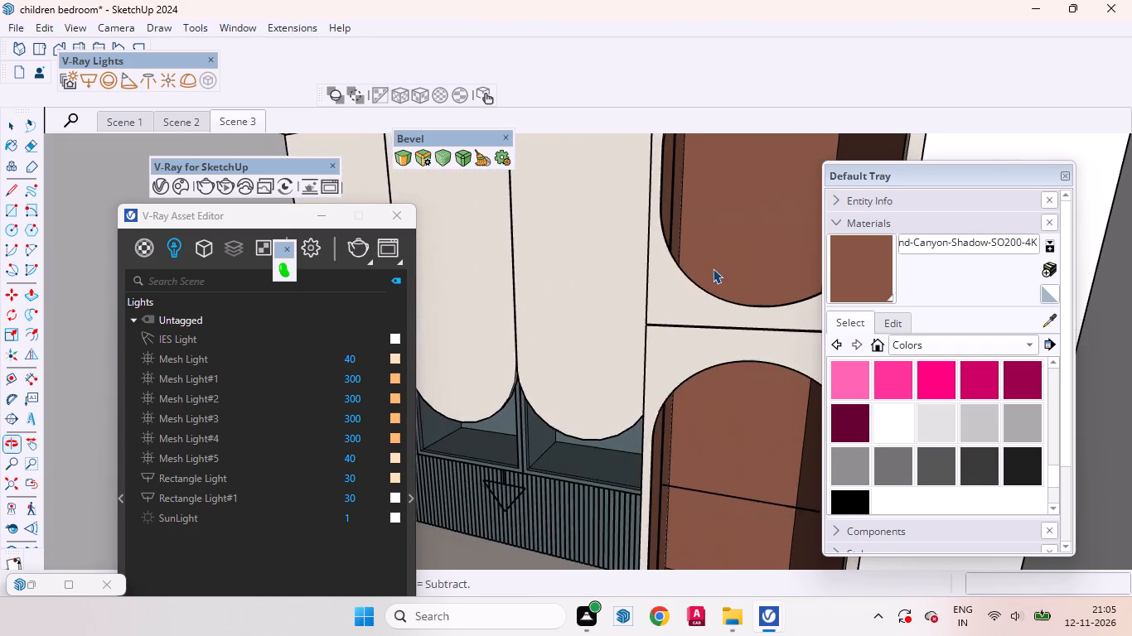
{"action": "scroll", "coordinate": [585, 270], "scroll_direction": "down", "scroll_amount": 11}
{"action": "middle_click_drag", "start_coordinate": [599, 302], "coordinate": [708, 374]}
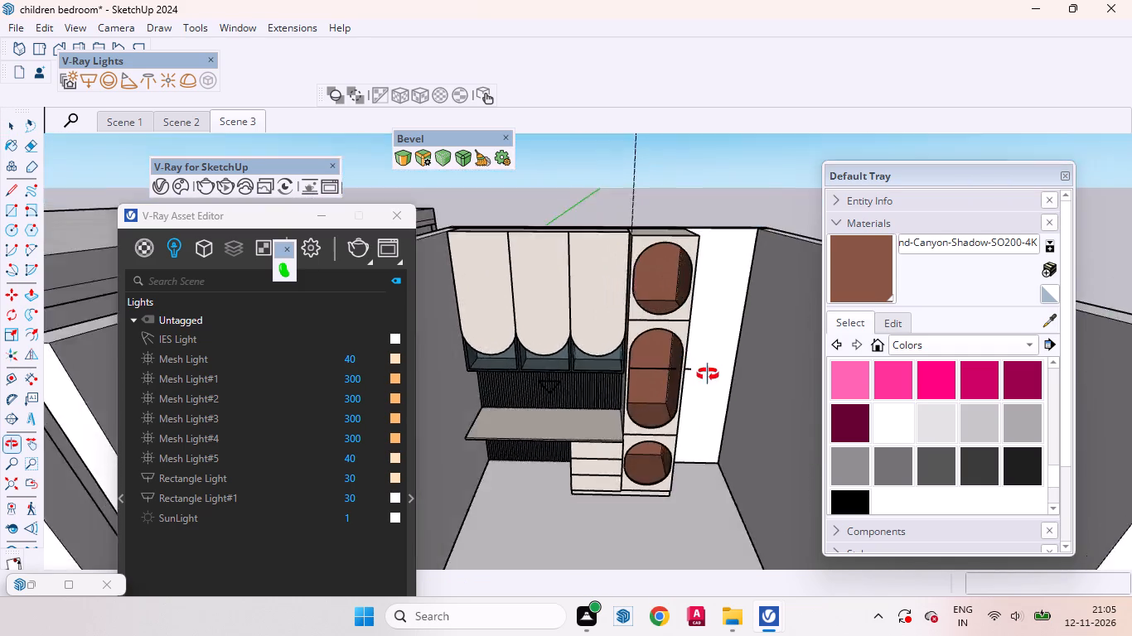
{"action": "middle_click_drag", "start_coordinate": [708, 374], "coordinate": [604, 353]}
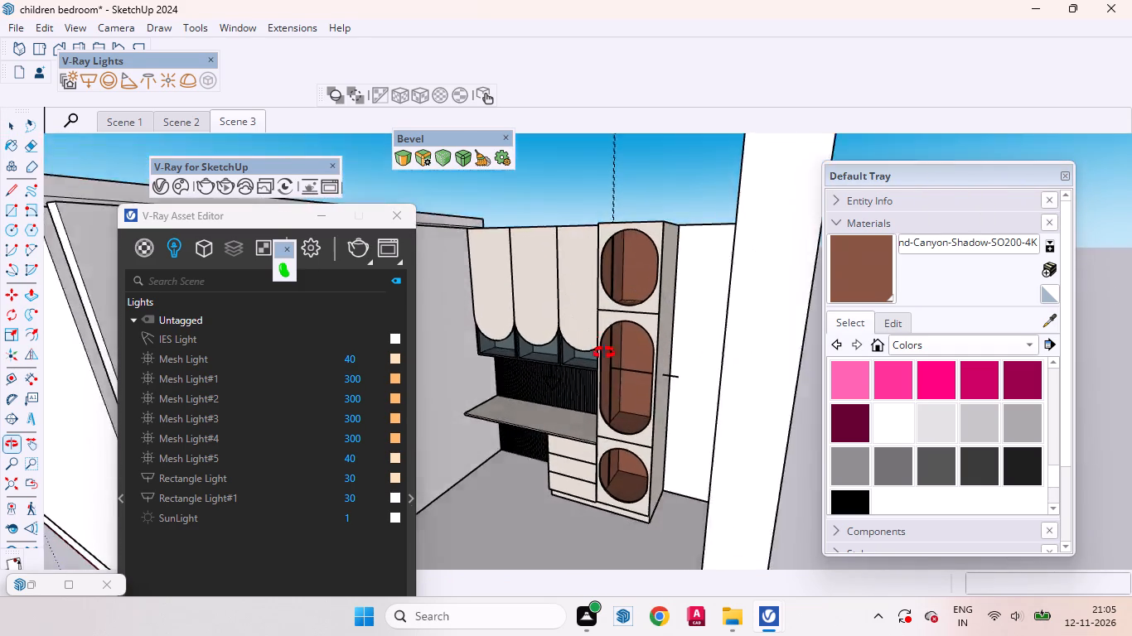
{"action": "middle_click_drag", "start_coordinate": [604, 353], "coordinate": [615, 381]}
Place a vertical guide about 11 1/16" from the back corner on the upper niche's opposite side wall.
{"action": "scroll", "coordinate": [672, 304], "scroll_direction": "up", "scroll_amount": 12}
{"action": "middle_click_drag", "start_coordinate": [613, 305], "coordinate": [612, 307]}
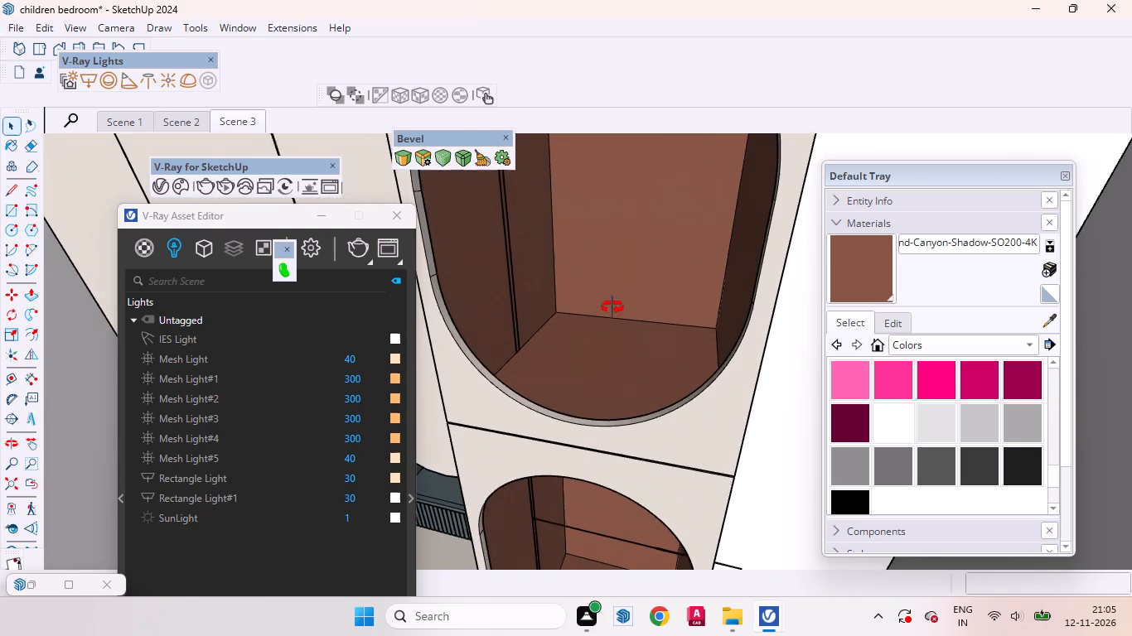
{"action": "middle_click_drag", "start_coordinate": [612, 307], "coordinate": [805, 283]}
{"action": "scroll", "coordinate": [714, 243], "scroll_direction": "up", "scroll_amount": 3}
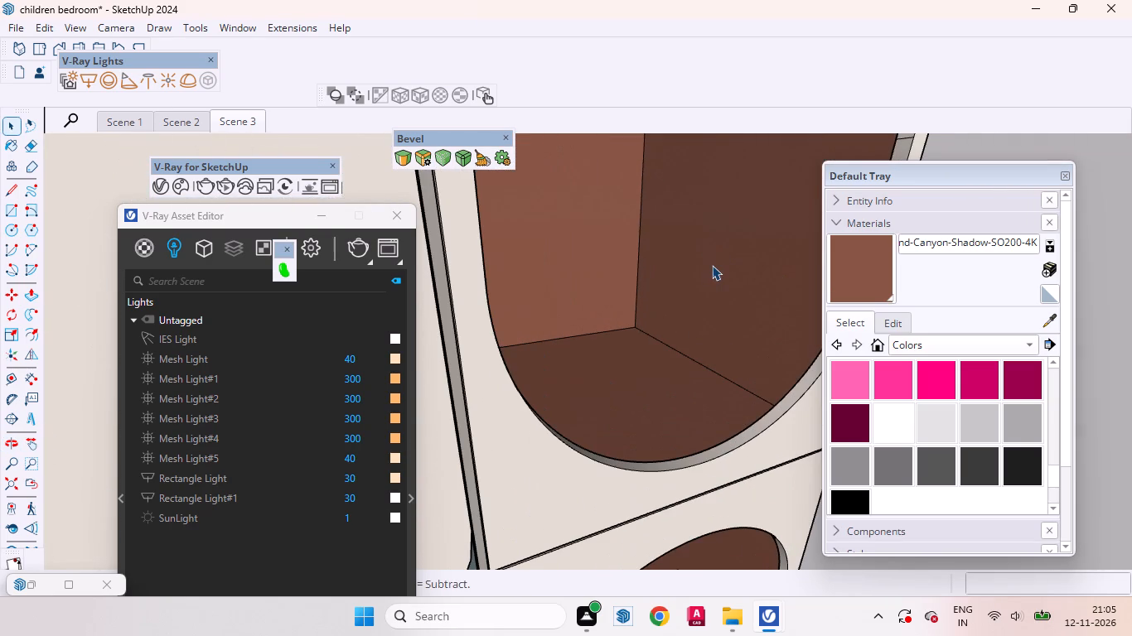
{"action": "key", "text": "t"}
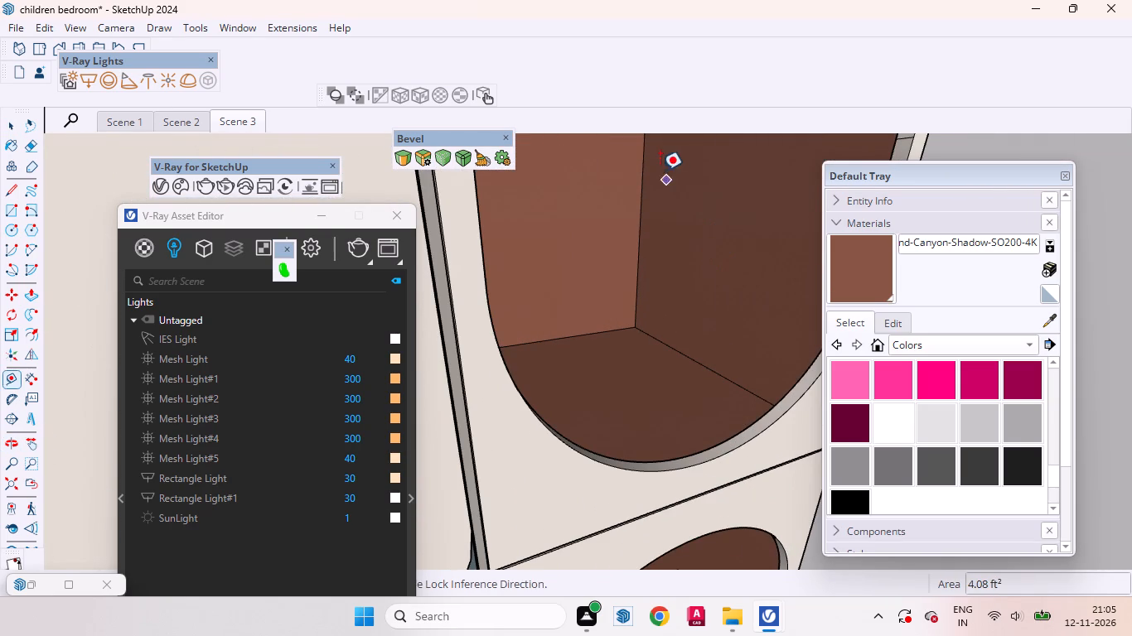
{"action": "left_click", "coordinate": [639, 190]}
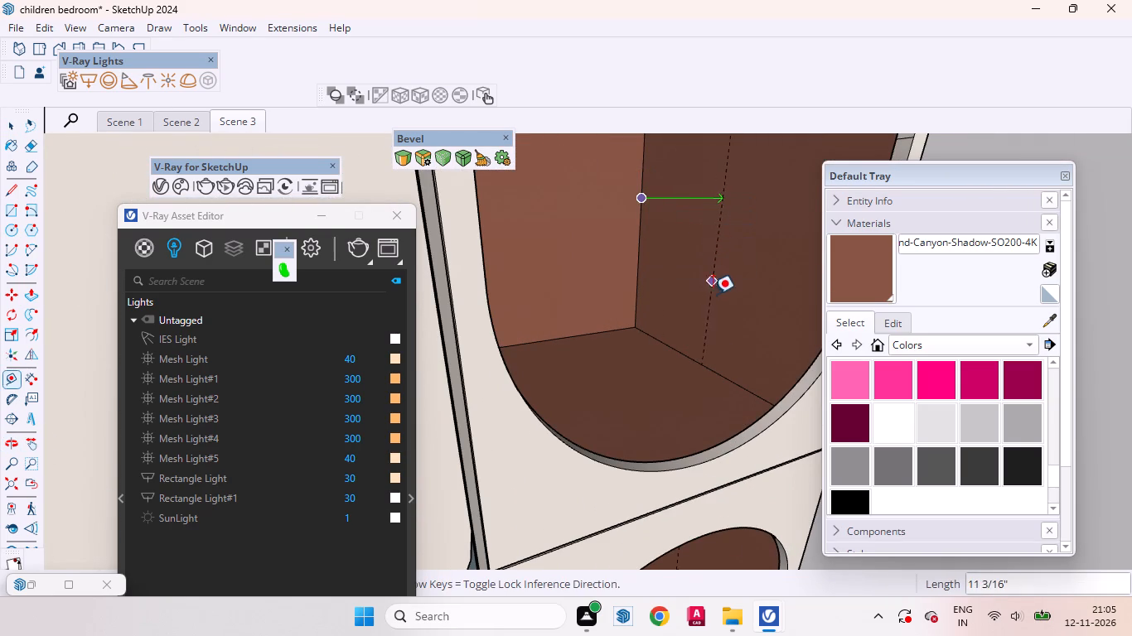
{"action": "left_click", "coordinate": [702, 366]}
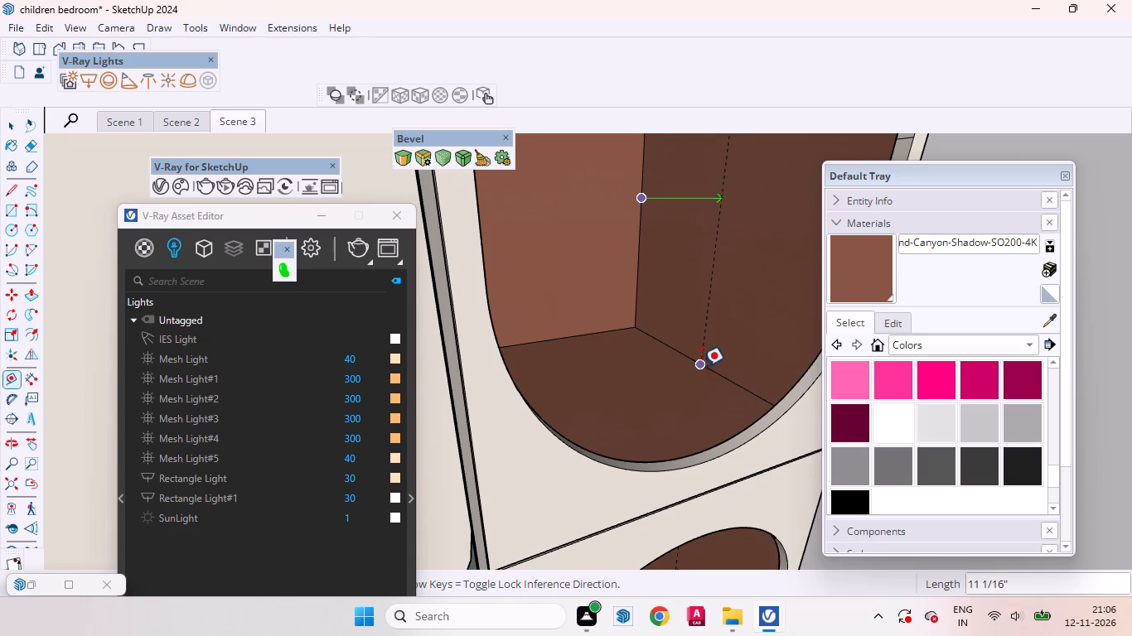
Offset a second vertical guide 18 mm from the existing one, towards the front, on the upper niche's opposite side wall.
{"action": "left_click", "coordinate": [721, 242]}
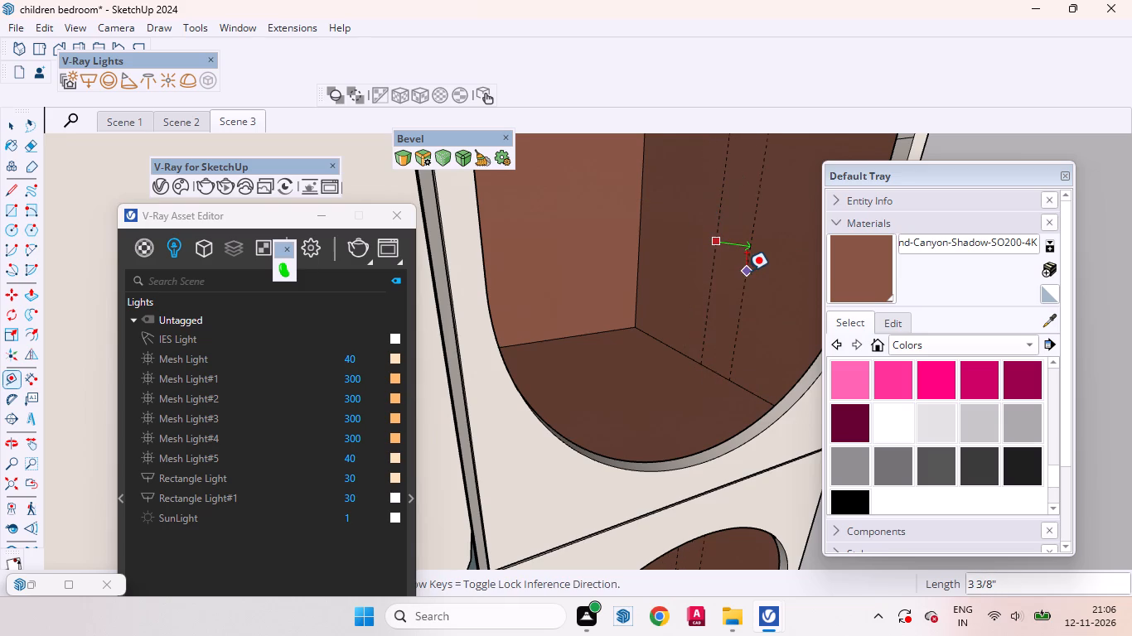
{"action": "type", "text": "18mm"}
{"action": "key", "text": "Return"}
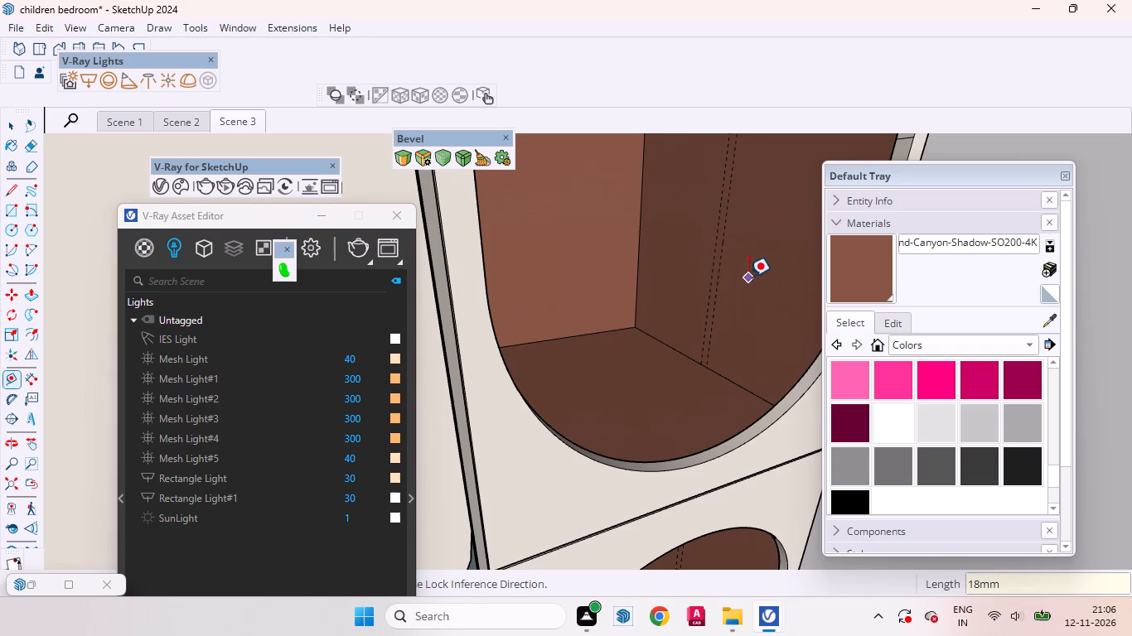
{"action": "key", "text": "space"}
Draw a V-Ray rectangle light between the two new guides, from the bottom niche's floor to the top niche's ceiling.
{"action": "scroll", "coordinate": [665, 335], "scroll_direction": "down", "scroll_amount": 10}
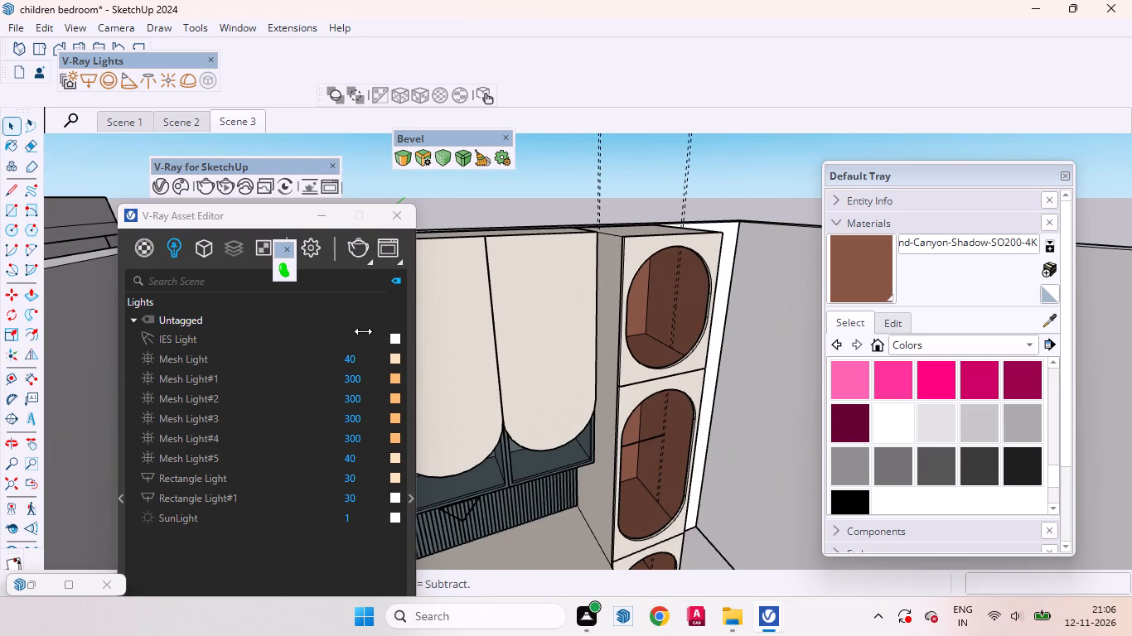
{"action": "left_click", "coordinate": [88, 79]}
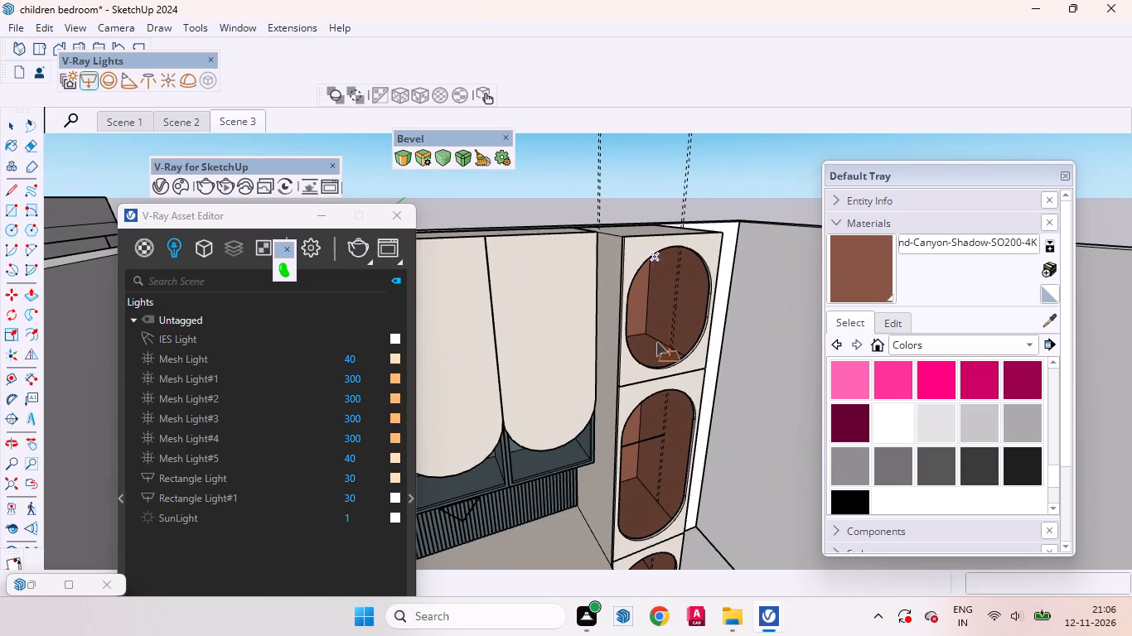
{"action": "scroll", "coordinate": [621, 243], "scroll_direction": "down", "scroll_amount": 9}
{"action": "scroll", "coordinate": [670, 435], "scroll_direction": "up", "scroll_amount": 14}
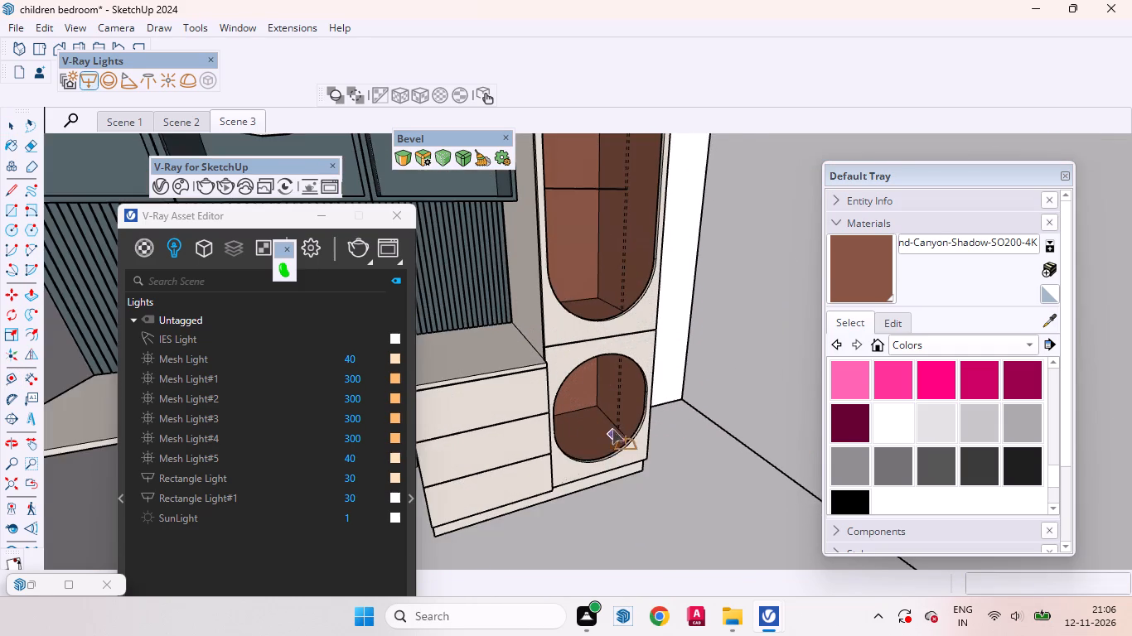
{"action": "scroll", "coordinate": [609, 422], "scroll_direction": "up", "scroll_amount": 20}
{"action": "scroll", "coordinate": [609, 422], "scroll_direction": "up", "scroll_amount": 5}
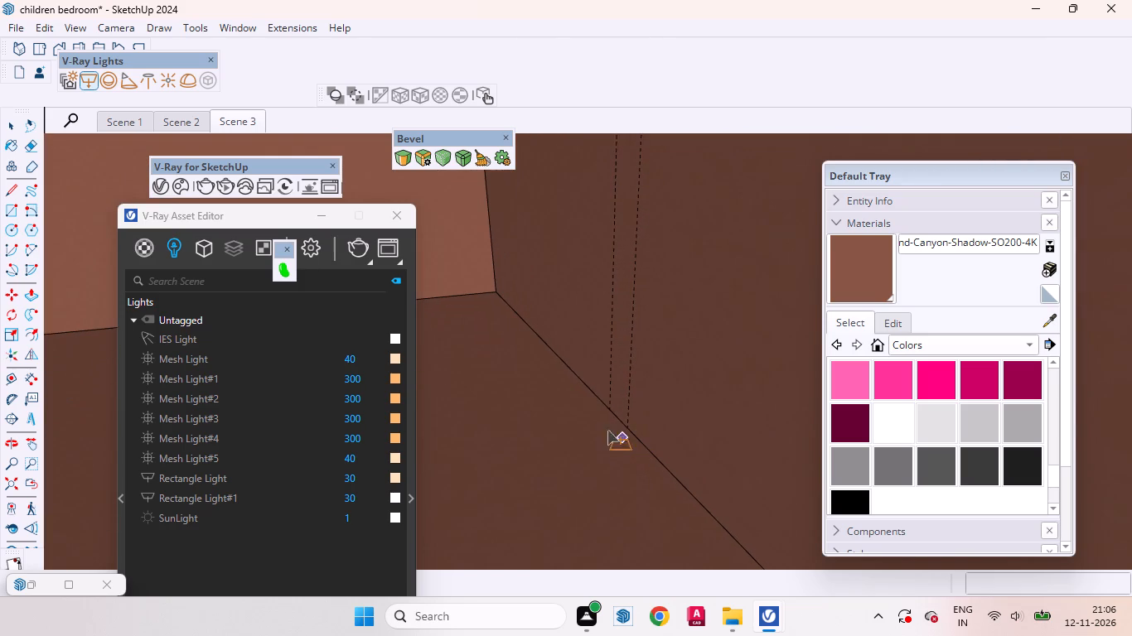
{"action": "left_click", "coordinate": [607, 405]}
{"action": "scroll", "coordinate": [626, 389], "scroll_direction": "down", "scroll_amount": 2}
{"action": "scroll", "coordinate": [625, 391], "scroll_direction": "down", "scroll_amount": 20}
{"action": "scroll", "coordinate": [625, 391], "scroll_direction": "down", "scroll_amount": 12}
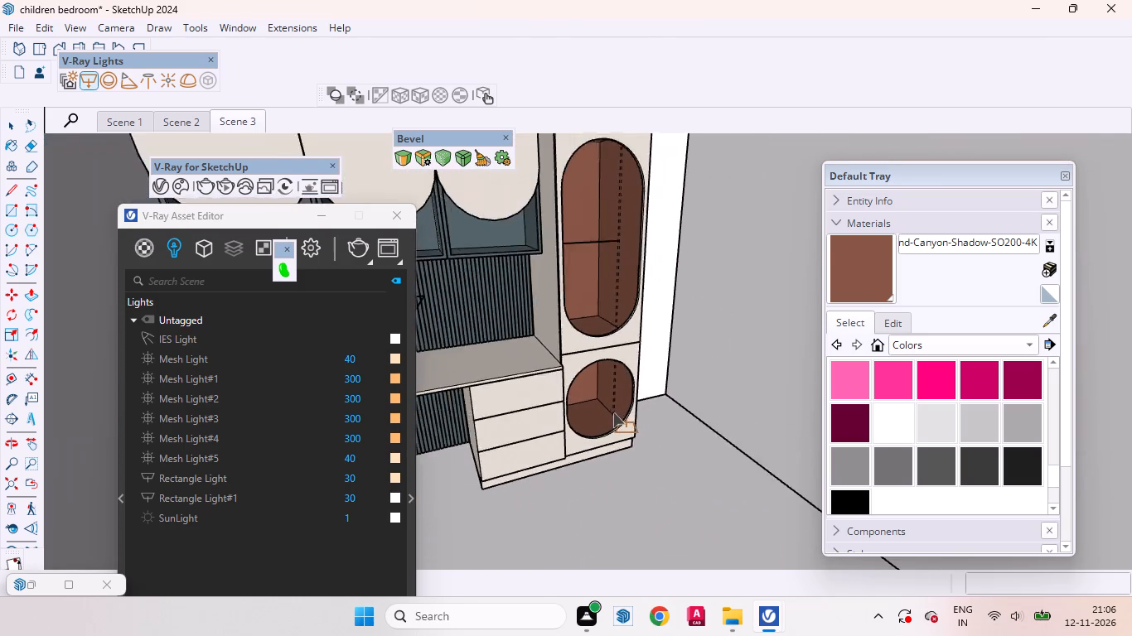
{"action": "scroll", "coordinate": [613, 412], "scroll_direction": "down", "scroll_amount": 1}
{"action": "scroll", "coordinate": [612, 173], "scroll_direction": "up", "scroll_amount": 18}
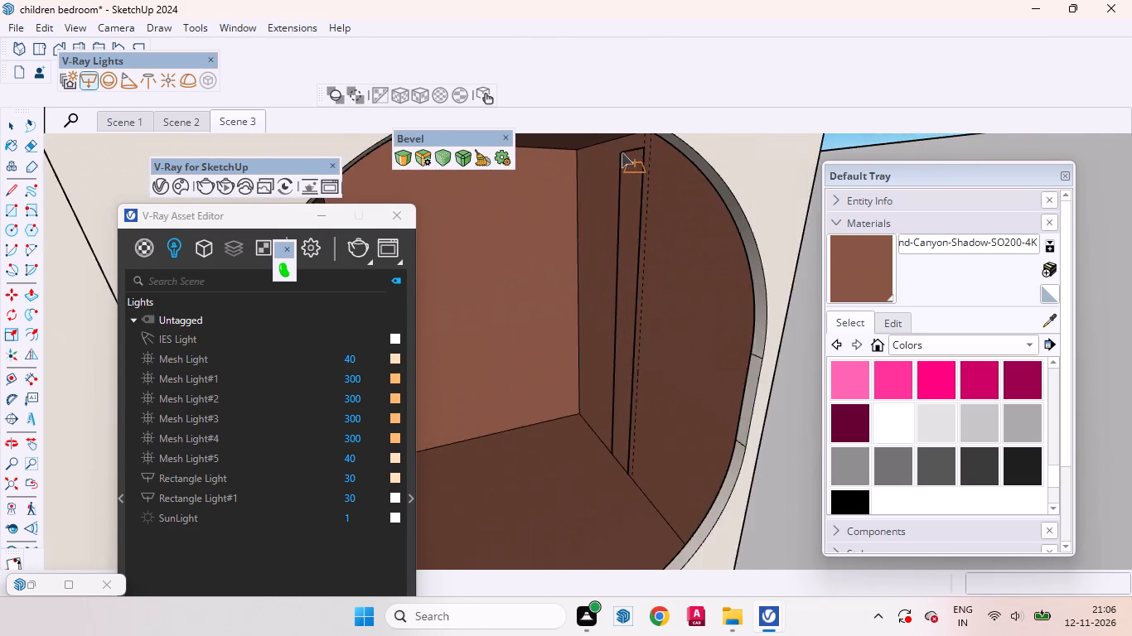
{"action": "scroll", "coordinate": [622, 152], "scroll_direction": "up", "scroll_amount": 2}
{"action": "middle_click_drag", "start_coordinate": [660, 197], "coordinate": [728, 194]}
{"action": "scroll", "coordinate": [670, 279], "scroll_direction": "down", "scroll_amount": 3}
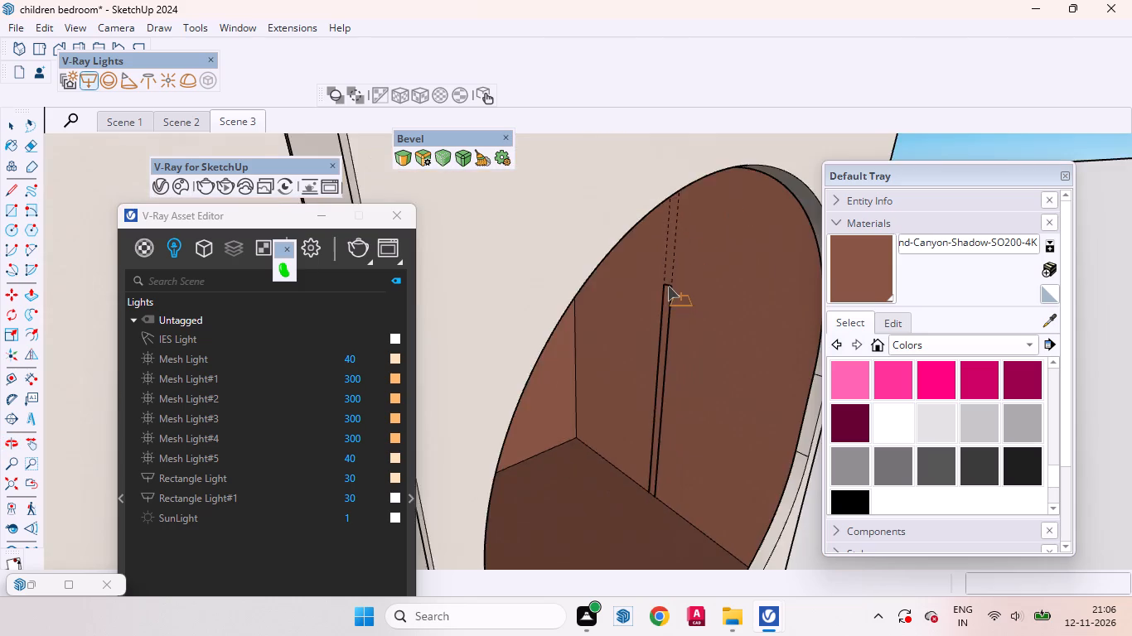
{"action": "scroll", "coordinate": [668, 286], "scroll_direction": "down", "scroll_amount": 4}
{"action": "middle_click_drag", "start_coordinate": [662, 289], "coordinate": [654, 161]}
{"action": "scroll", "coordinate": [661, 184], "scroll_direction": "up", "scroll_amount": 9}
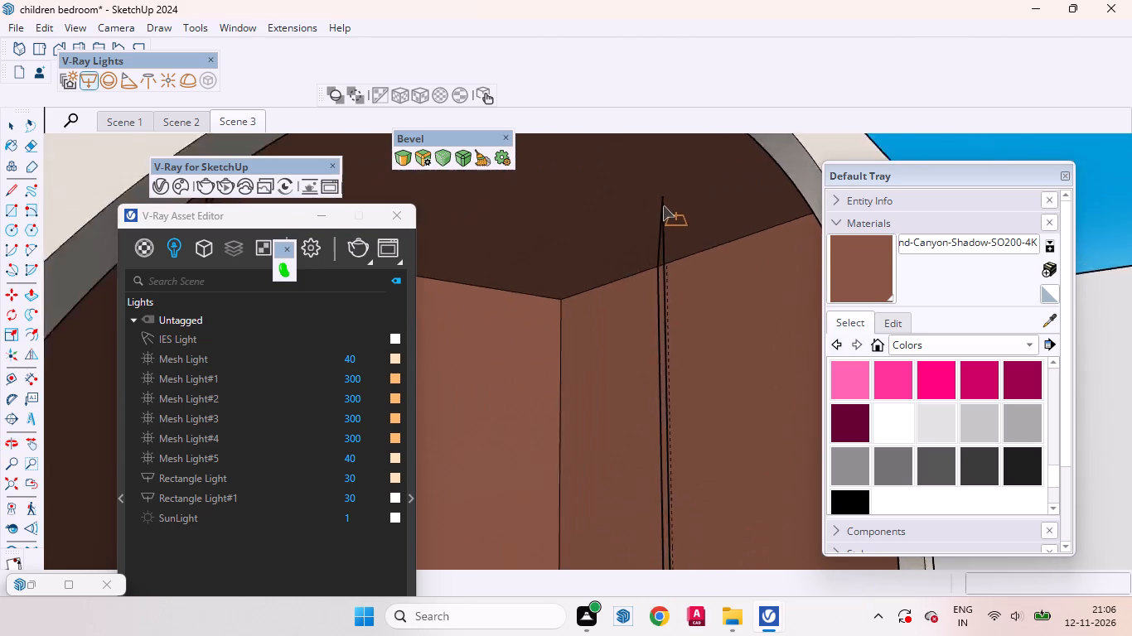
{"action": "scroll", "coordinate": [663, 205], "scroll_direction": "up", "scroll_amount": 11}
{"action": "scroll", "coordinate": [668, 293], "scroll_direction": "up", "scroll_amount": 7}
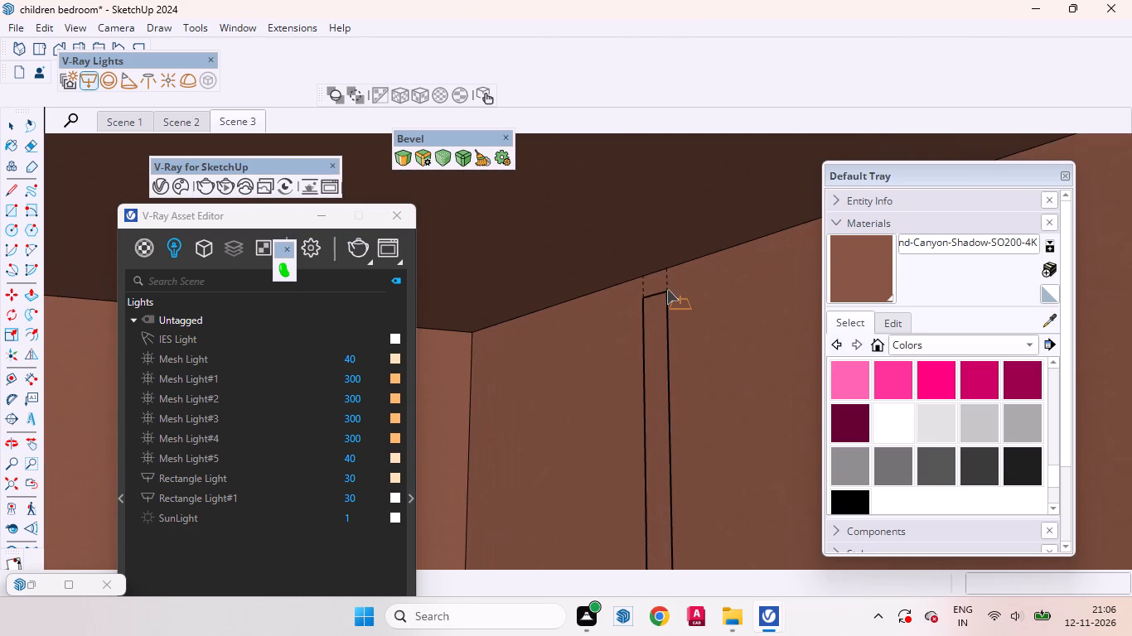
{"action": "left_click", "coordinate": [666, 268]}
{"action": "key", "text": "space"}
Select all the vertical guides extending above the tall cabinet and delete them.
{"action": "scroll", "coordinate": [636, 373], "scroll_direction": "down", "scroll_amount": 20}
{"action": "scroll", "coordinate": [636, 373], "scroll_direction": "down", "scroll_amount": 1}
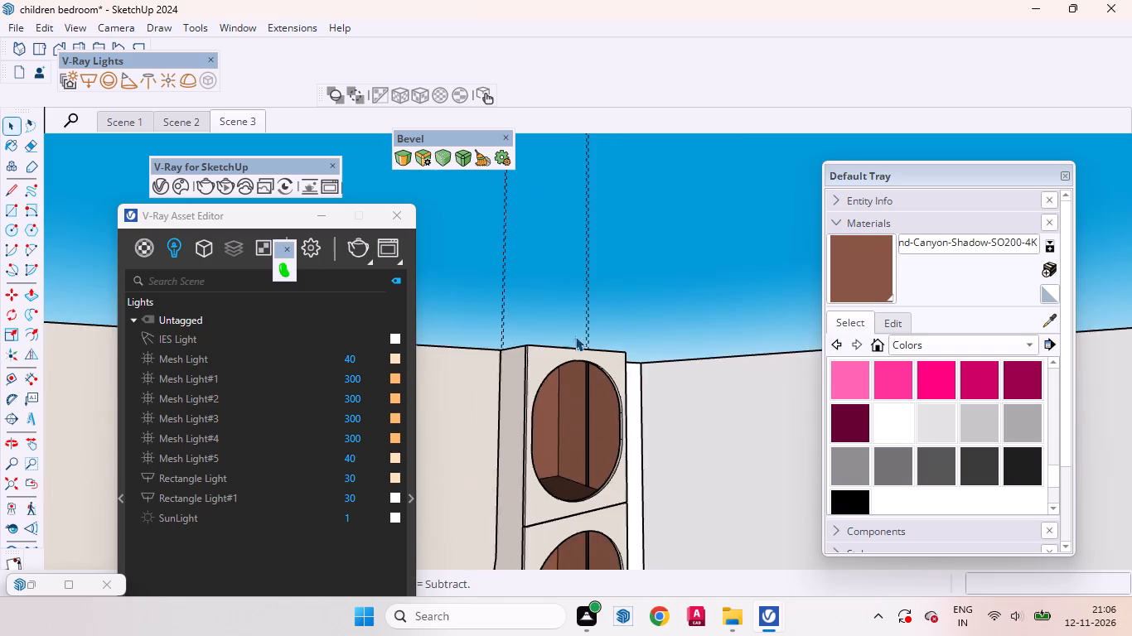
{"action": "scroll", "coordinate": [575, 336], "scroll_direction": "down", "scroll_amount": 4}
{"action": "middle_click_drag", "start_coordinate": [599, 376], "coordinate": [440, 412]}
{"action": "left_click_drag", "start_coordinate": [692, 237], "coordinate": [545, 183]}
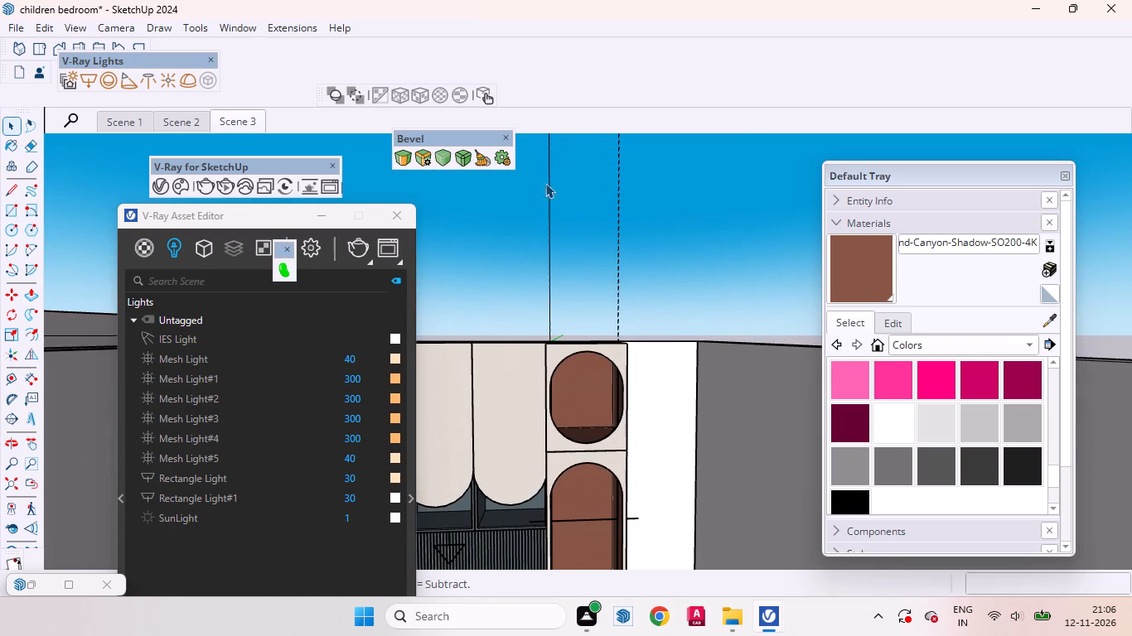
{"action": "left_click_drag", "start_coordinate": [545, 183], "coordinate": [452, 139]}
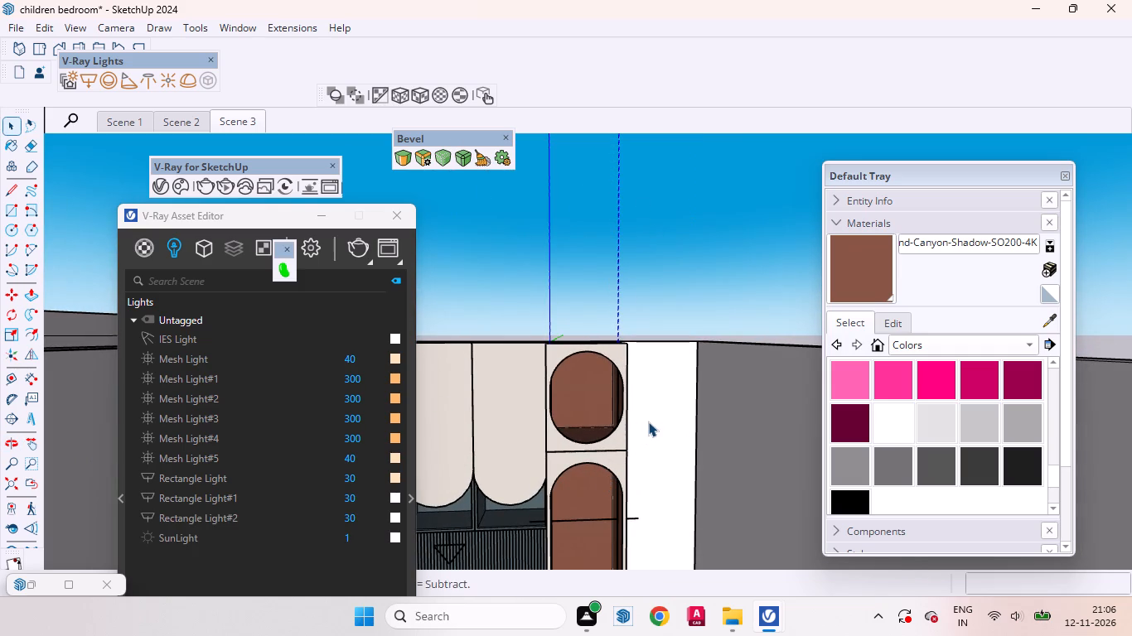
{"action": "key", "text": "Delete"}
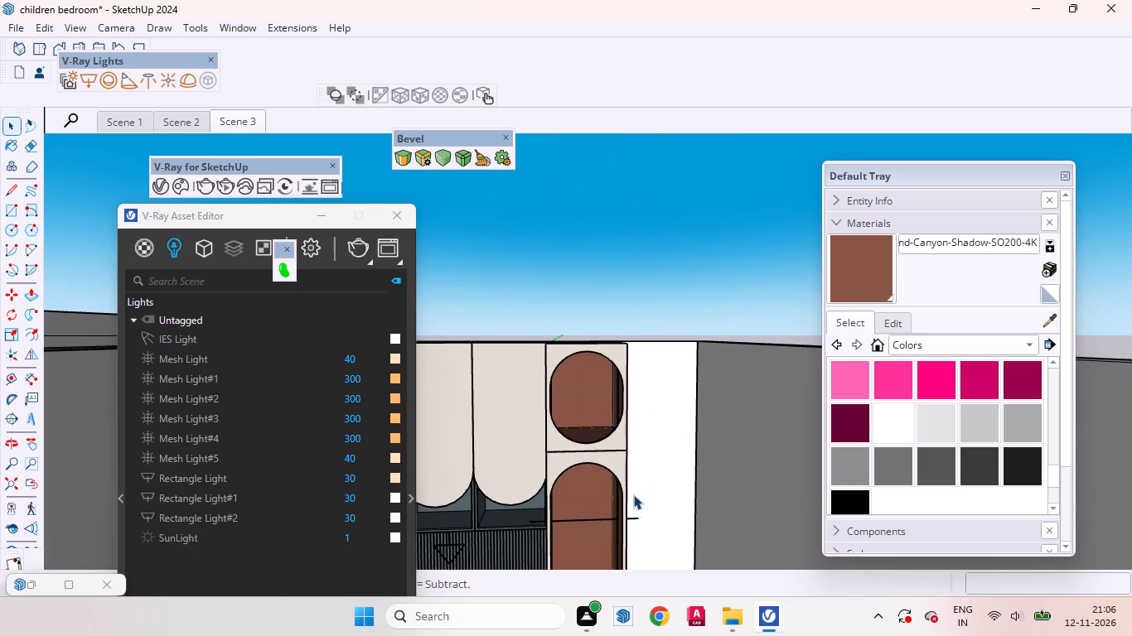
Copy the warm colour of Rectangle Light to Rectangle Light#1 and Rectangle Light#2 in the V-Ray light list.
{"action": "scroll", "coordinate": [641, 505], "scroll_direction": "up", "scroll_amount": 8}
{"action": "middle_click_drag", "start_coordinate": [561, 480], "coordinate": [633, 369]}
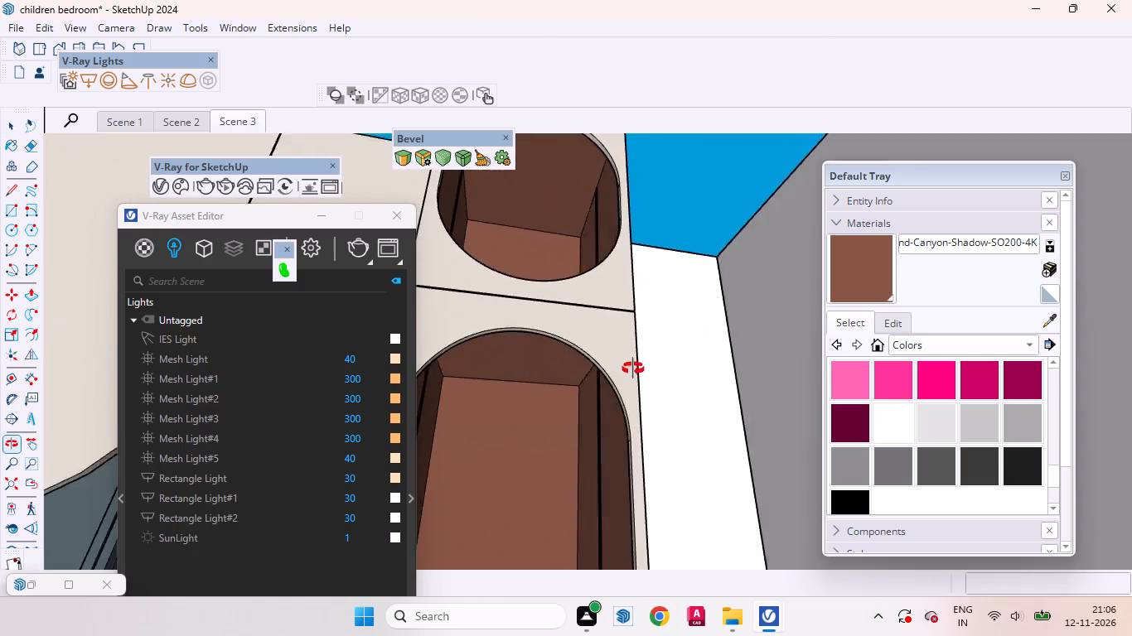
{"action": "middle_click_drag", "start_coordinate": [633, 369], "coordinate": [539, 492]}
{"action": "scroll", "coordinate": [710, 324], "scroll_direction": "down", "scroll_amount": 12}
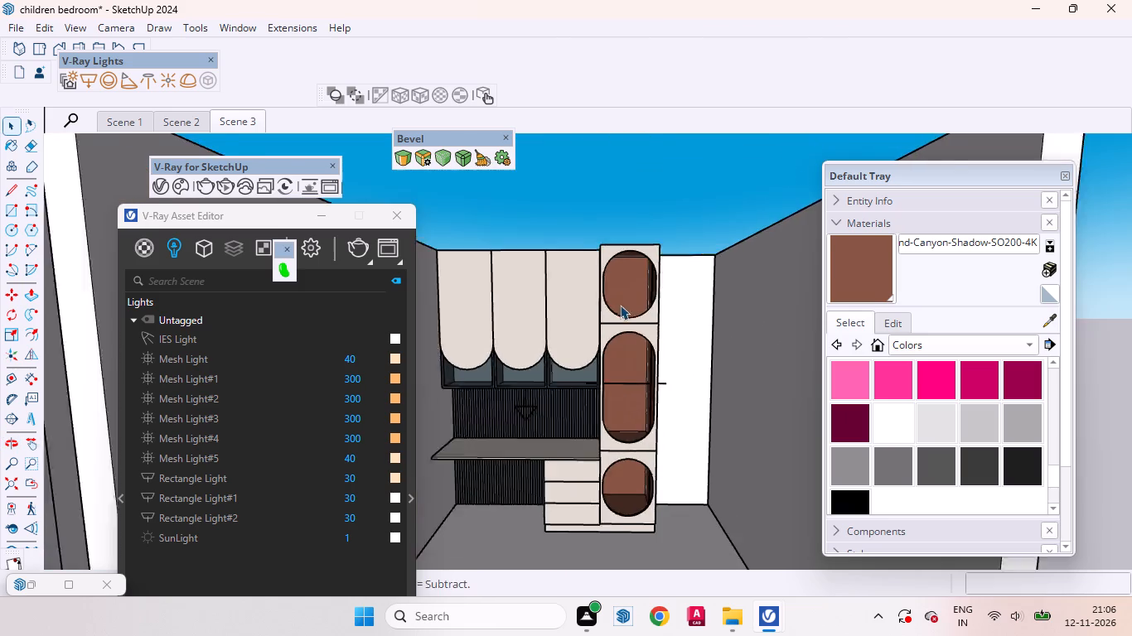
{"action": "scroll", "coordinate": [620, 305], "scroll_direction": "down", "scroll_amount": 4}
{"action": "middle_click_drag", "start_coordinate": [636, 367], "coordinate": [638, 335]}
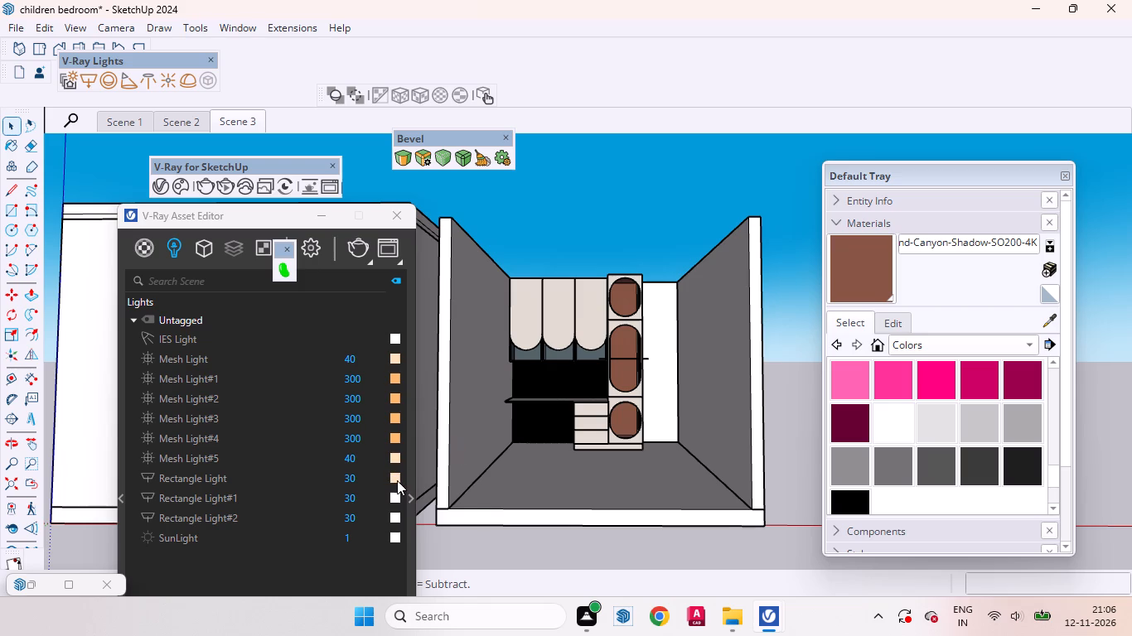
{"action": "left_click_drag", "start_coordinate": [397, 480], "coordinate": [398, 494]}
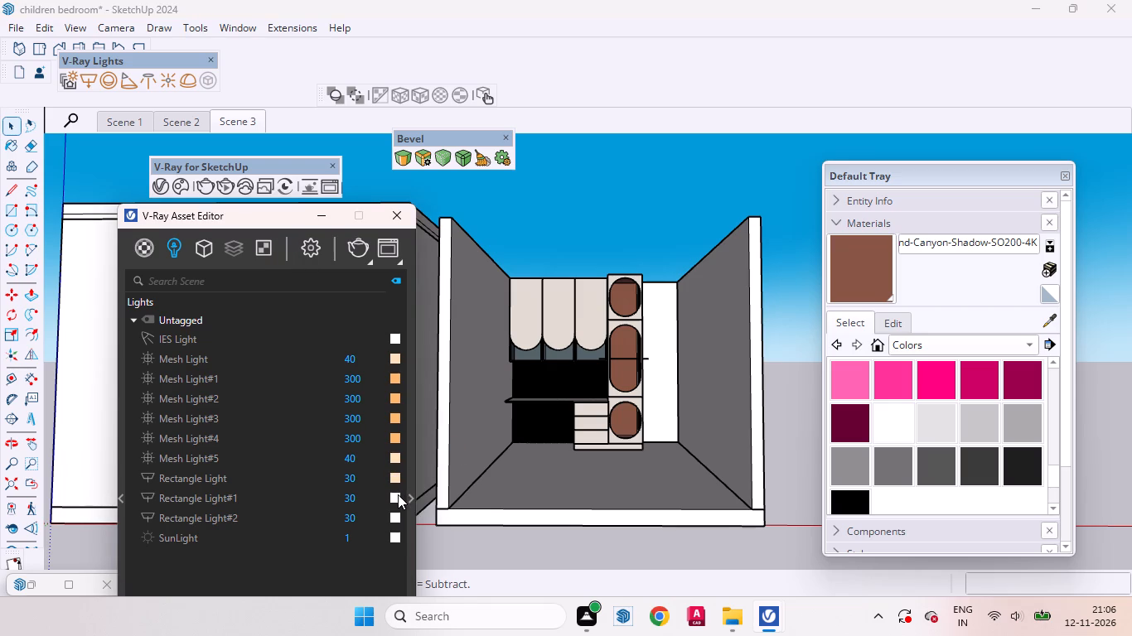
{"action": "left_click_drag", "start_coordinate": [398, 494], "coordinate": [398, 497]}
{"action": "left_click_drag", "start_coordinate": [394, 472], "coordinate": [394, 499]}
{"action": "left_click_drag", "start_coordinate": [395, 499], "coordinate": [396, 517]}
{"action": "left_click_drag", "start_coordinate": [396, 517], "coordinate": [395, 518]}
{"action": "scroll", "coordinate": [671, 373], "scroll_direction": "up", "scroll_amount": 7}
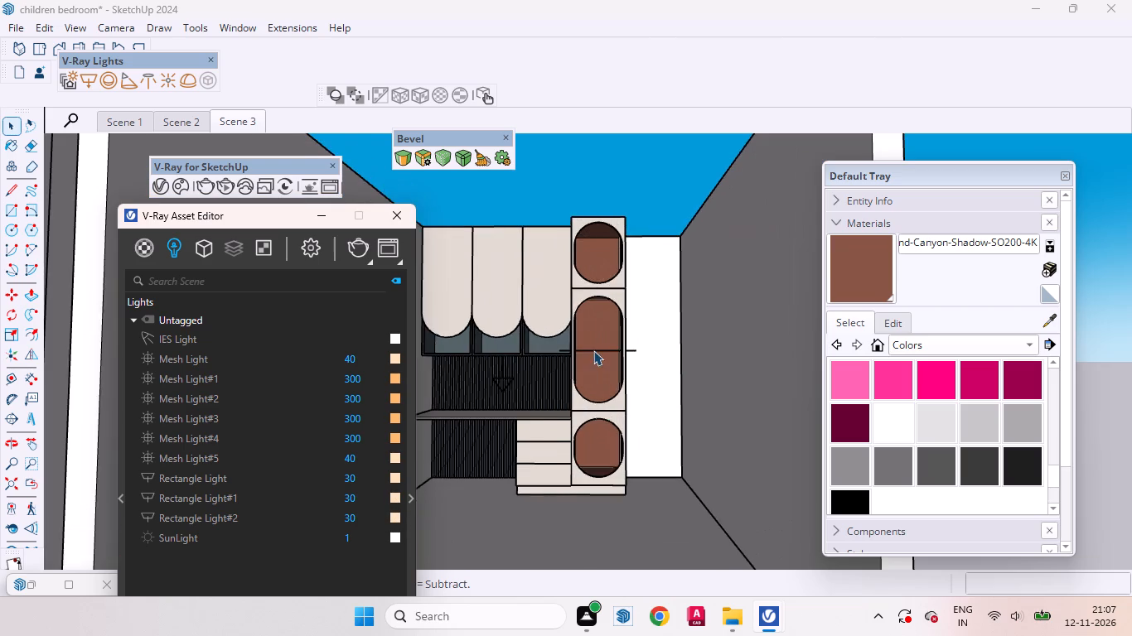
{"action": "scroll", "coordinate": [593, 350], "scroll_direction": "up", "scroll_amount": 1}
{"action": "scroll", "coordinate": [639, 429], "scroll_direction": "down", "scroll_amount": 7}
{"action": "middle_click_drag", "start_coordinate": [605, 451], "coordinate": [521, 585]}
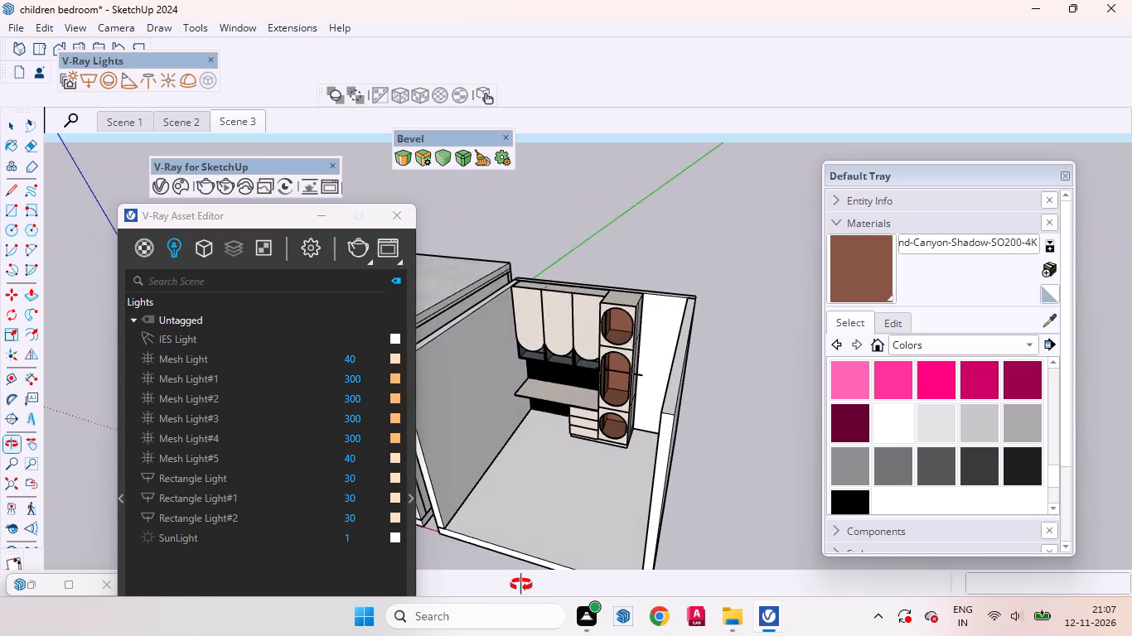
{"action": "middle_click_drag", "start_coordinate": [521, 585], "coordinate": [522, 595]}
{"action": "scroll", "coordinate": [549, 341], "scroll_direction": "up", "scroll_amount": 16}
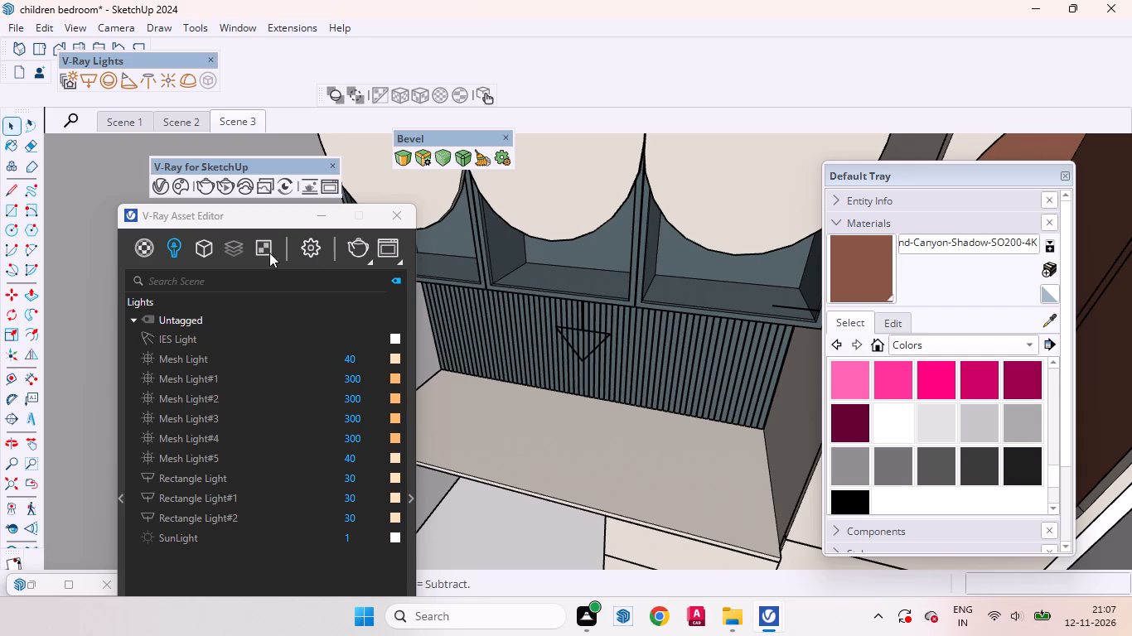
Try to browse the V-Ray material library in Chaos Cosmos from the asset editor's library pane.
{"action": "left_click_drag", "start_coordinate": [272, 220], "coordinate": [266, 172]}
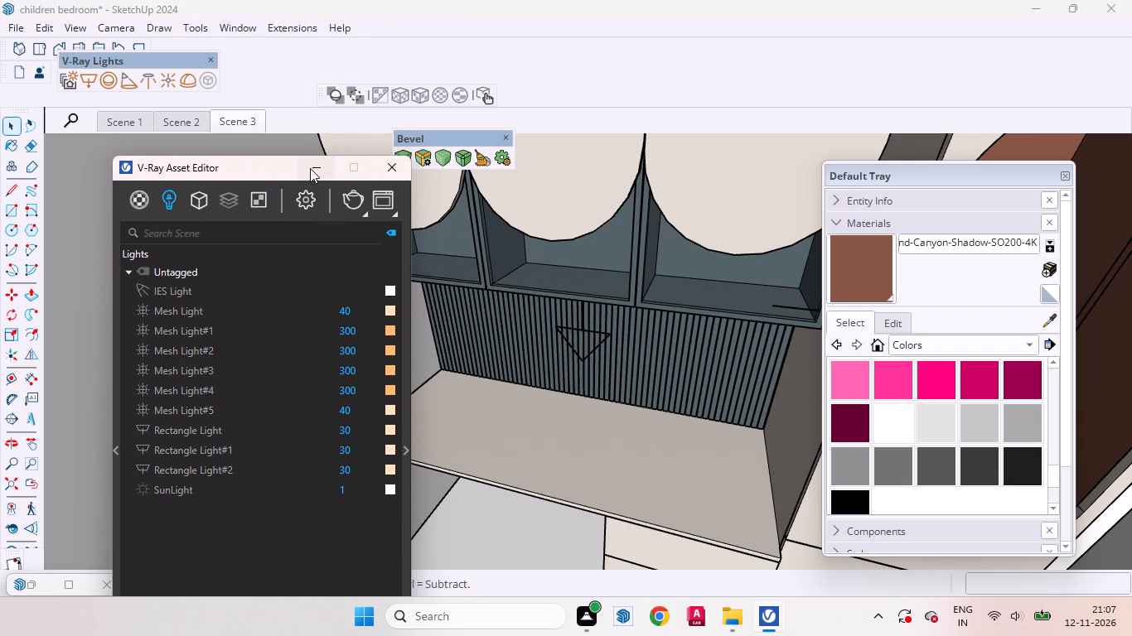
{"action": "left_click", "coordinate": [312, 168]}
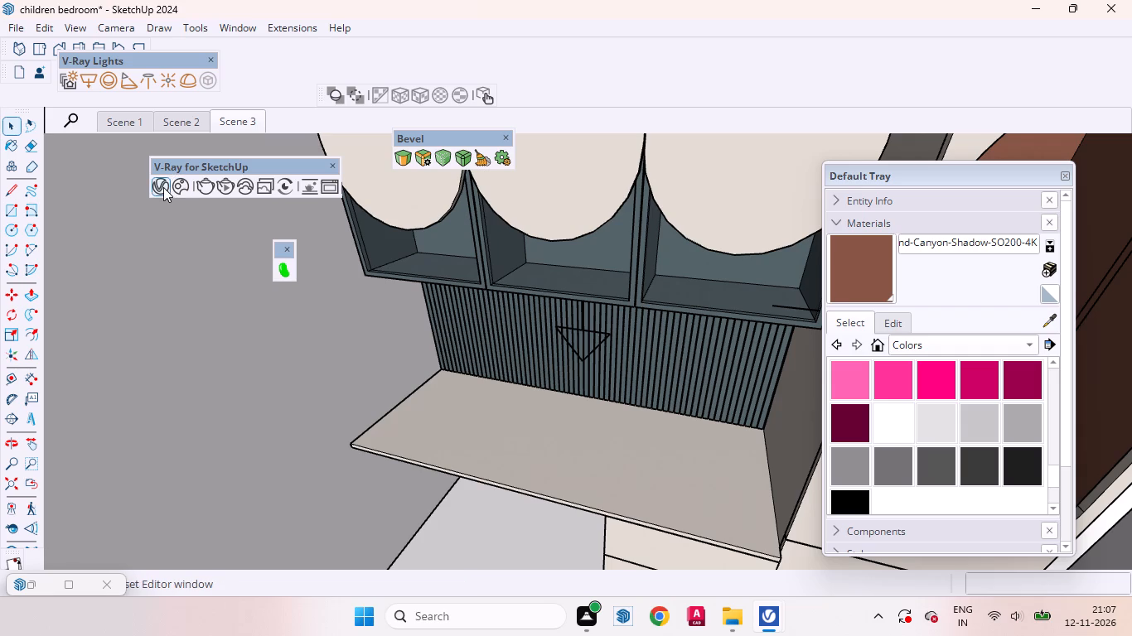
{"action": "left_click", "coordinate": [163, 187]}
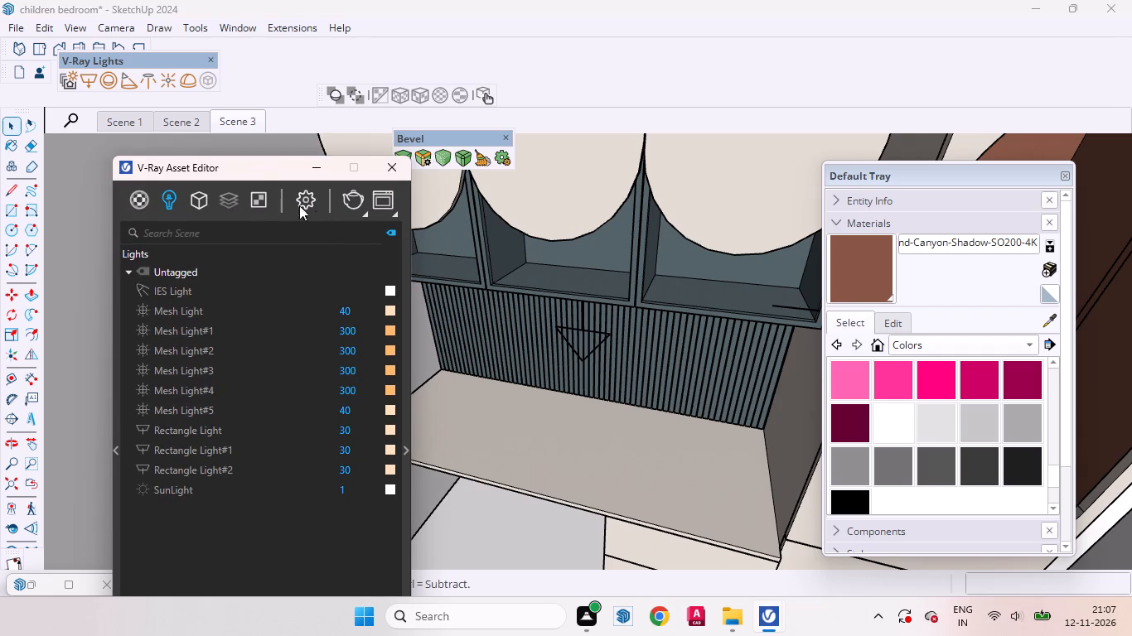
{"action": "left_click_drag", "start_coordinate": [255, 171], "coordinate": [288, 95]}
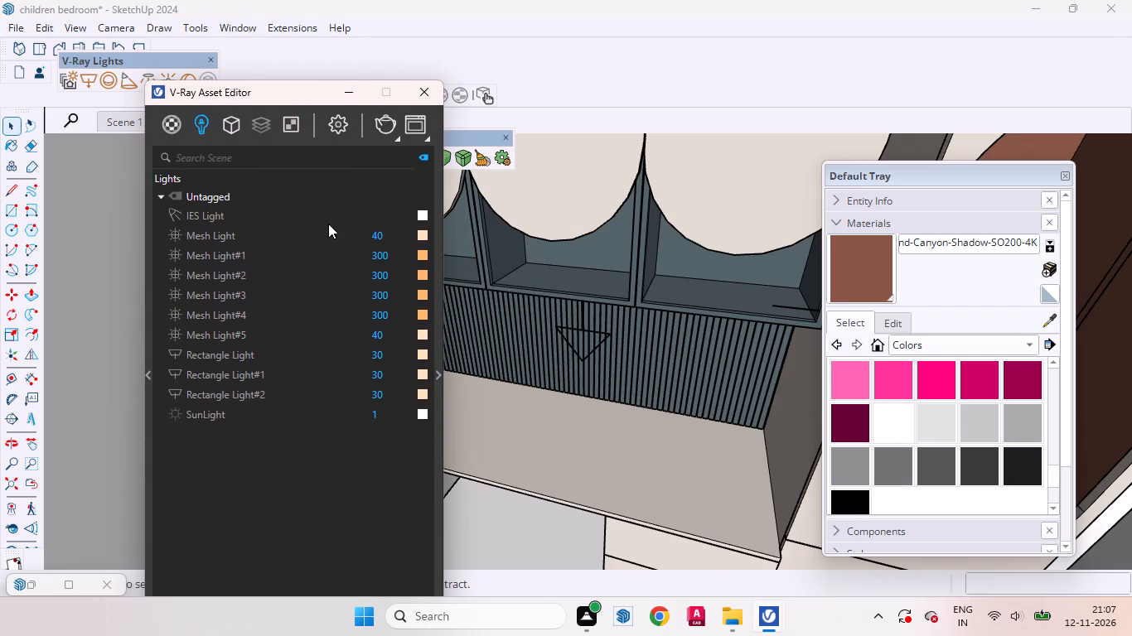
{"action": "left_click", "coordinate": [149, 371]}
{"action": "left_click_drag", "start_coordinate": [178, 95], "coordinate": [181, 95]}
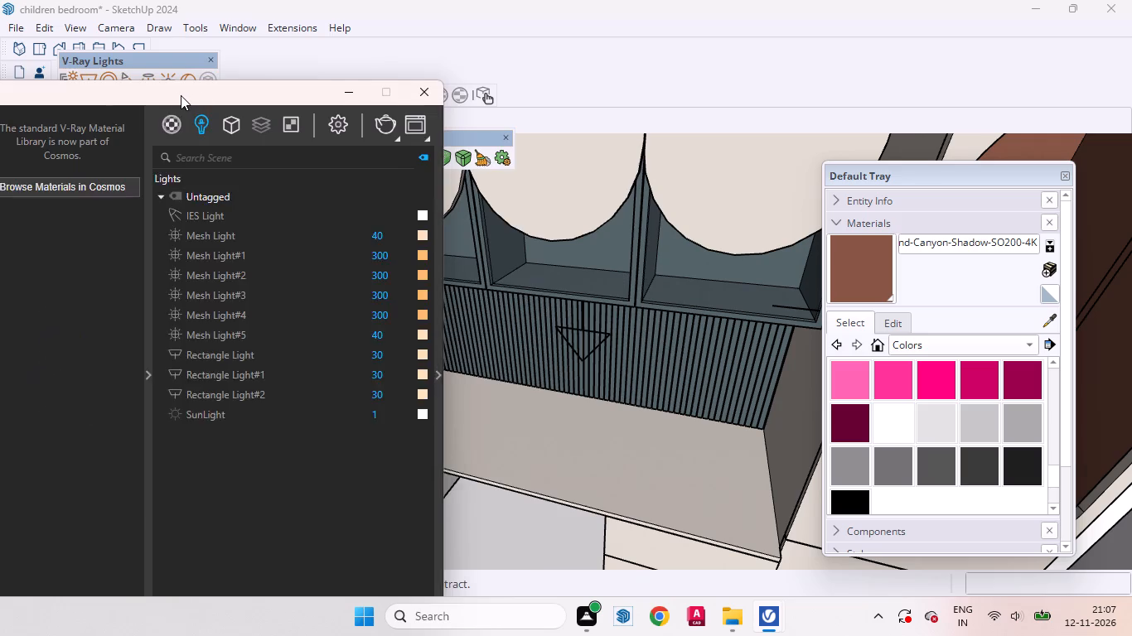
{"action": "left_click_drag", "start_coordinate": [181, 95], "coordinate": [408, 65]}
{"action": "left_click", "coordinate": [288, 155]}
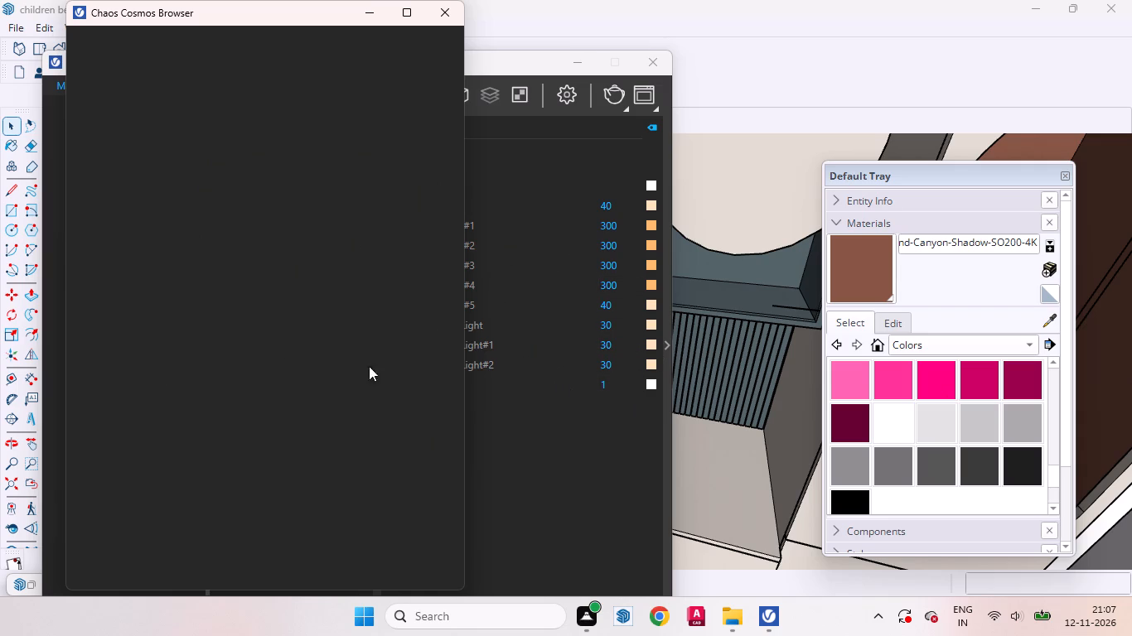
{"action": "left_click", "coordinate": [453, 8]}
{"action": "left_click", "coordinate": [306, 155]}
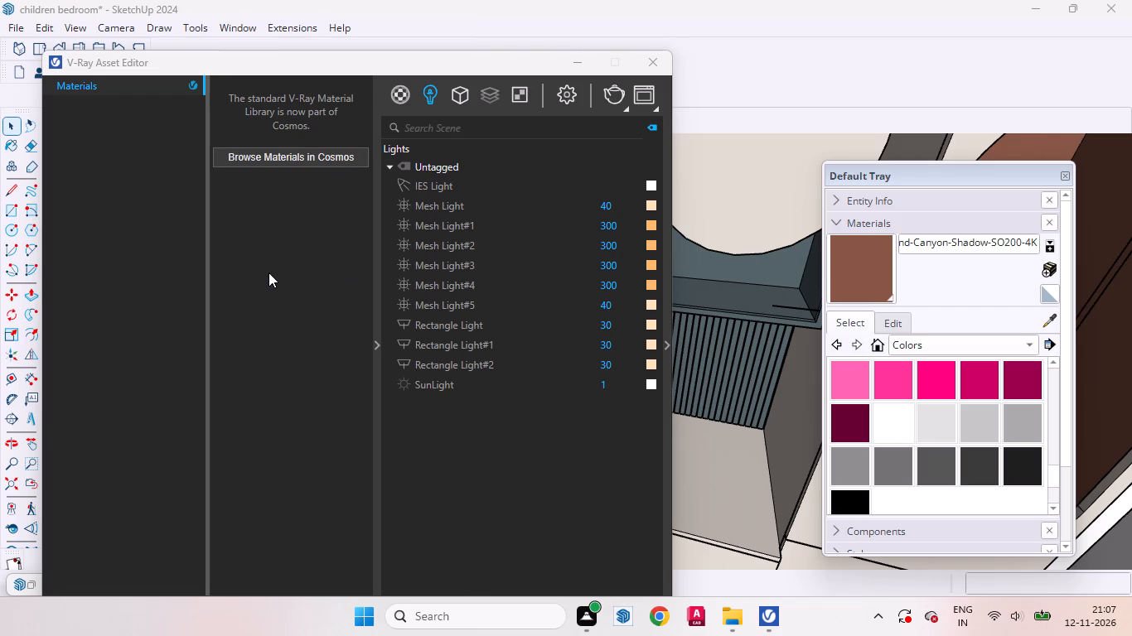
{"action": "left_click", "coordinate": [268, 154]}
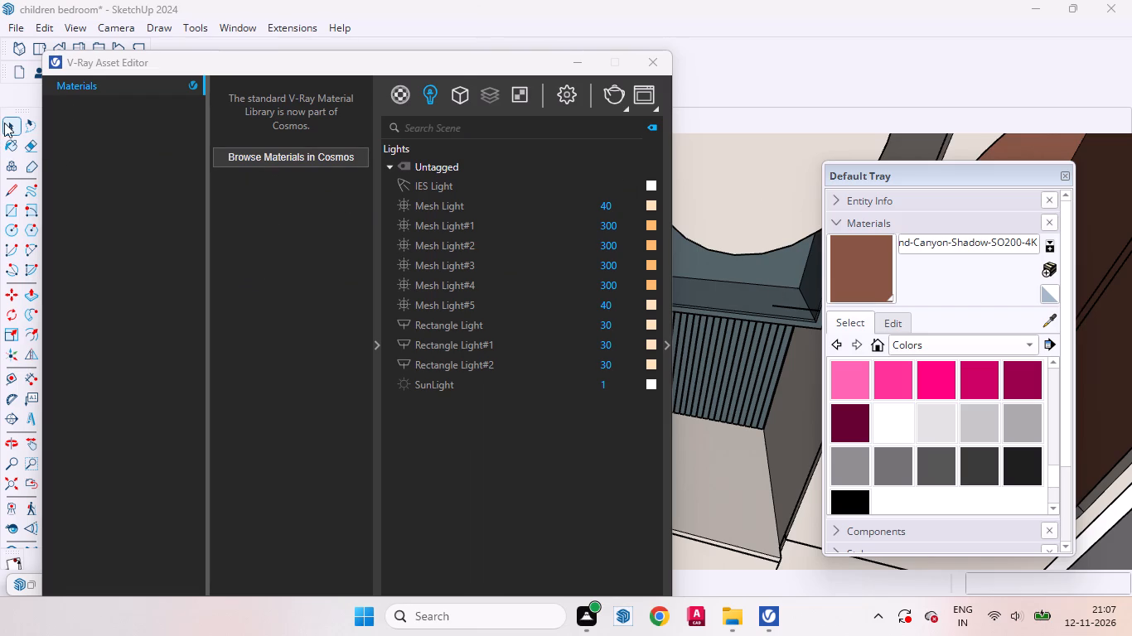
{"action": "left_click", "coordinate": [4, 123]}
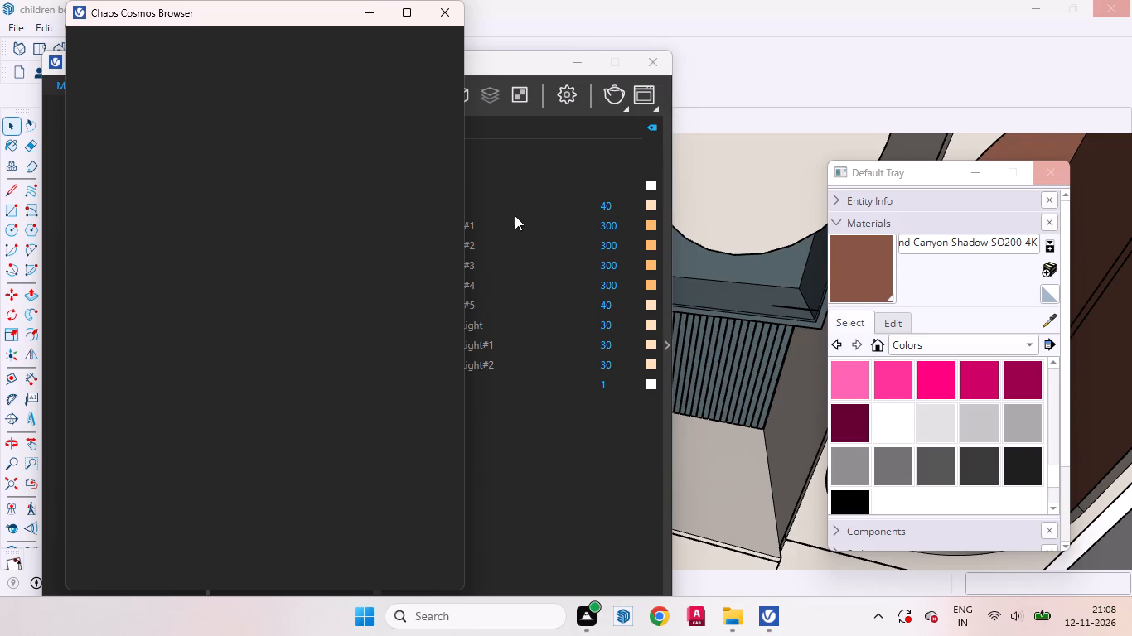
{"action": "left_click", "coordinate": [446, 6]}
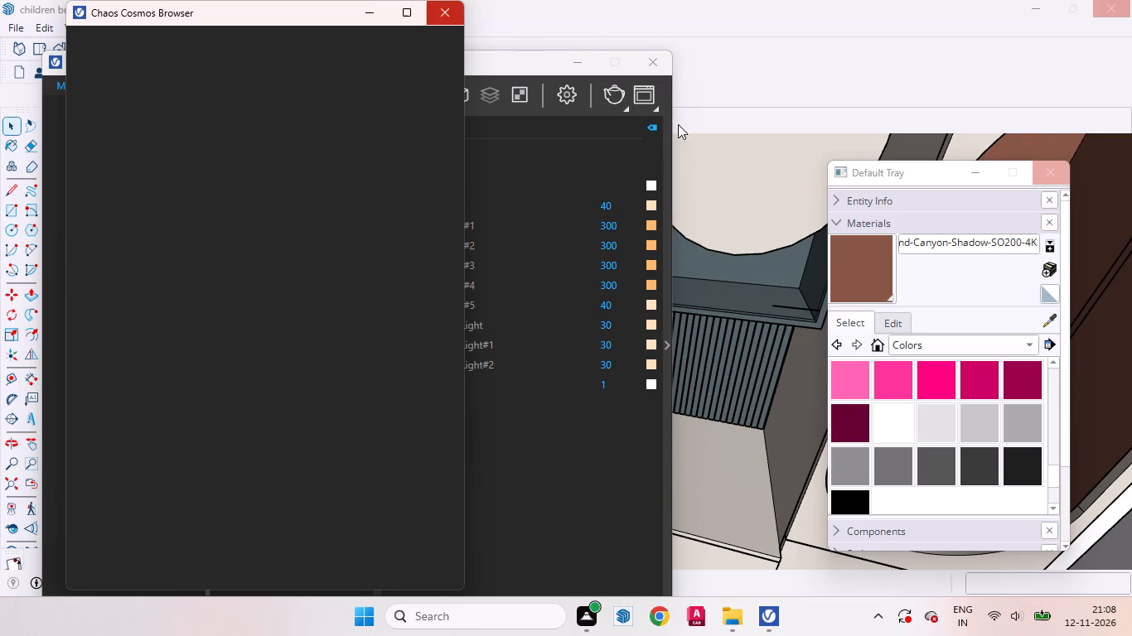
Reopen the asset editor's library pane and browse the V-Ray Material Library in Chaos Cosmos.
{"action": "left_click_drag", "start_coordinate": [427, 63], "coordinate": [519, 168]}
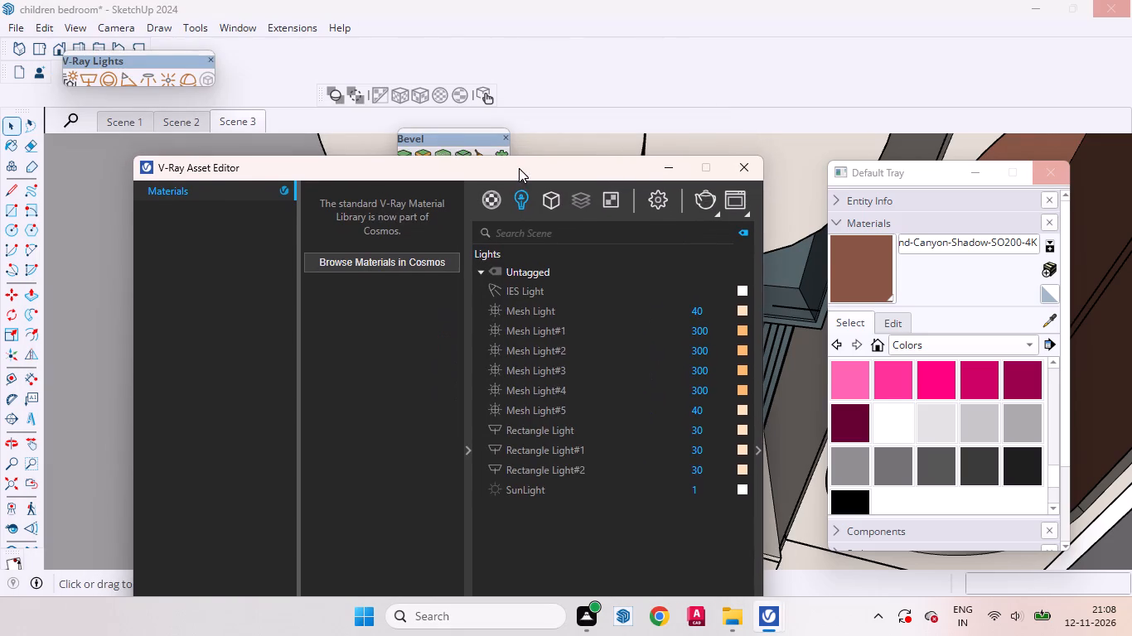
{"action": "left_click_drag", "start_coordinate": [519, 168], "coordinate": [519, 166]}
{"action": "left_click", "coordinate": [467, 422]}
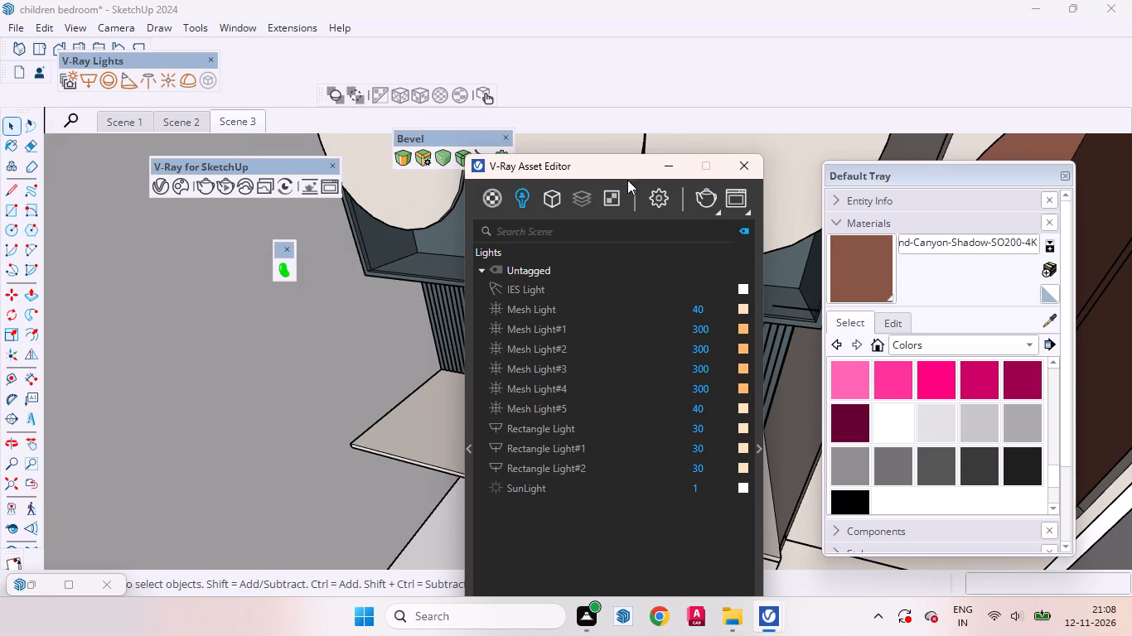
{"action": "left_click", "coordinate": [466, 460]}
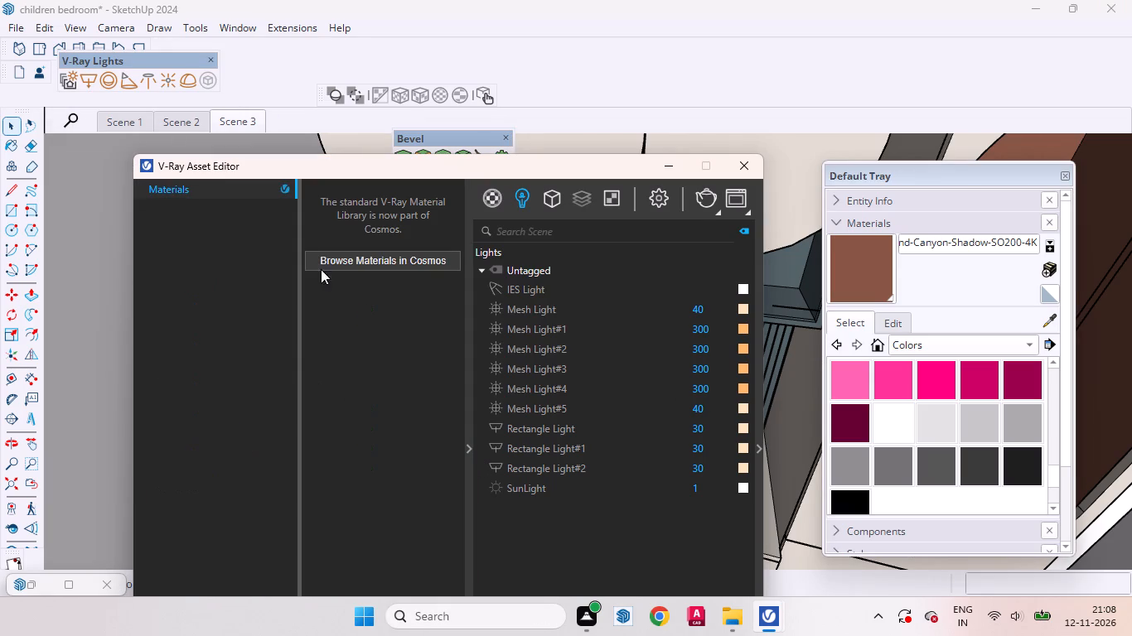
{"action": "left_click", "coordinate": [409, 267]}
{"action": "left_click", "coordinate": [403, 264]}
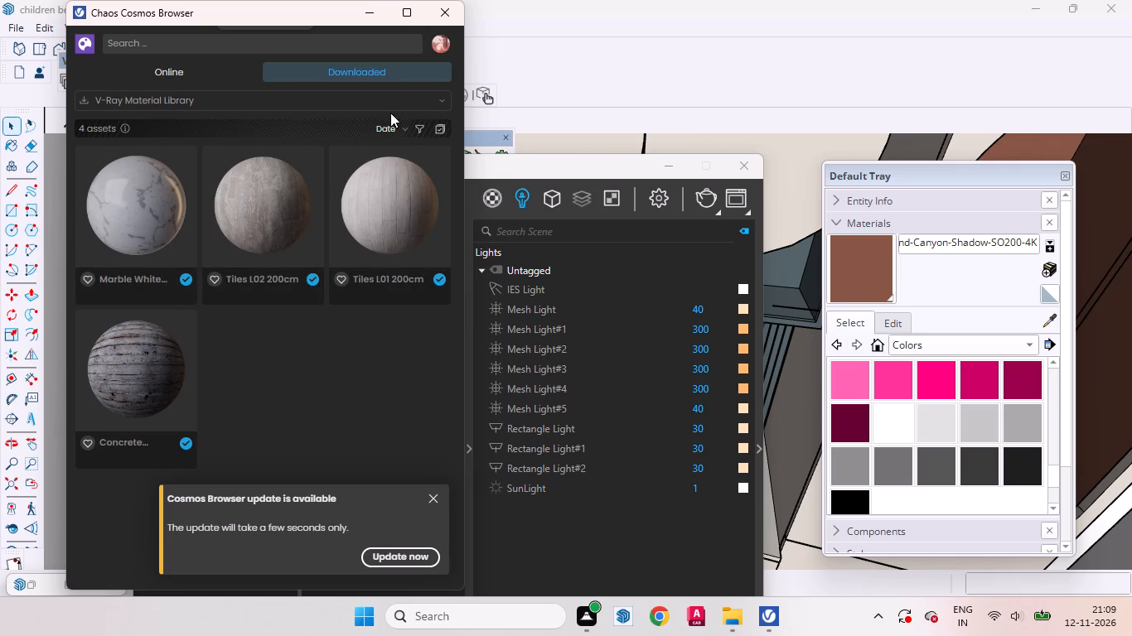
Browse the online Cosmos 3D models under Accessories > Decorations and dismiss the browser update notice.
{"action": "left_click", "coordinate": [170, 70]}
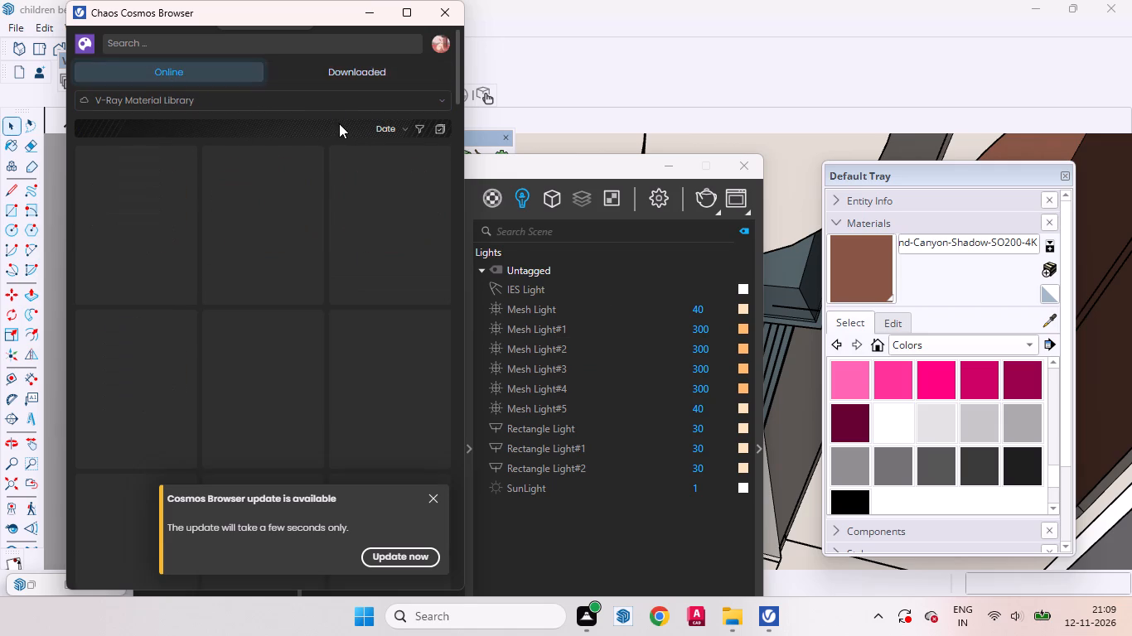
{"action": "left_click", "coordinate": [446, 95]}
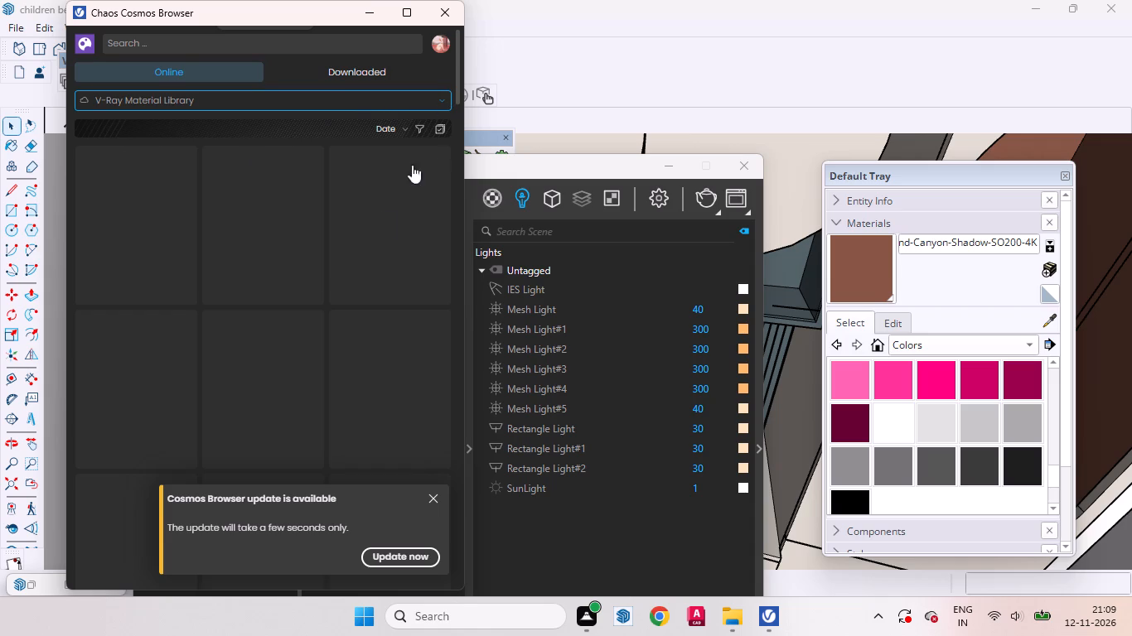
{"action": "left_click", "coordinate": [119, 130]}
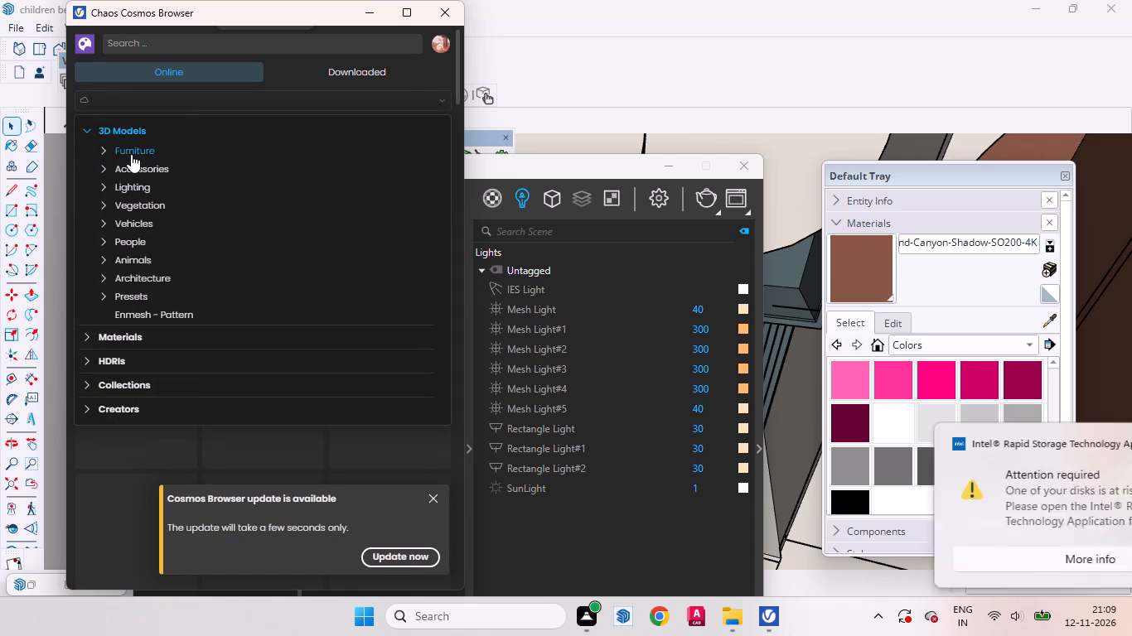
{"action": "left_click", "coordinate": [132, 166]}
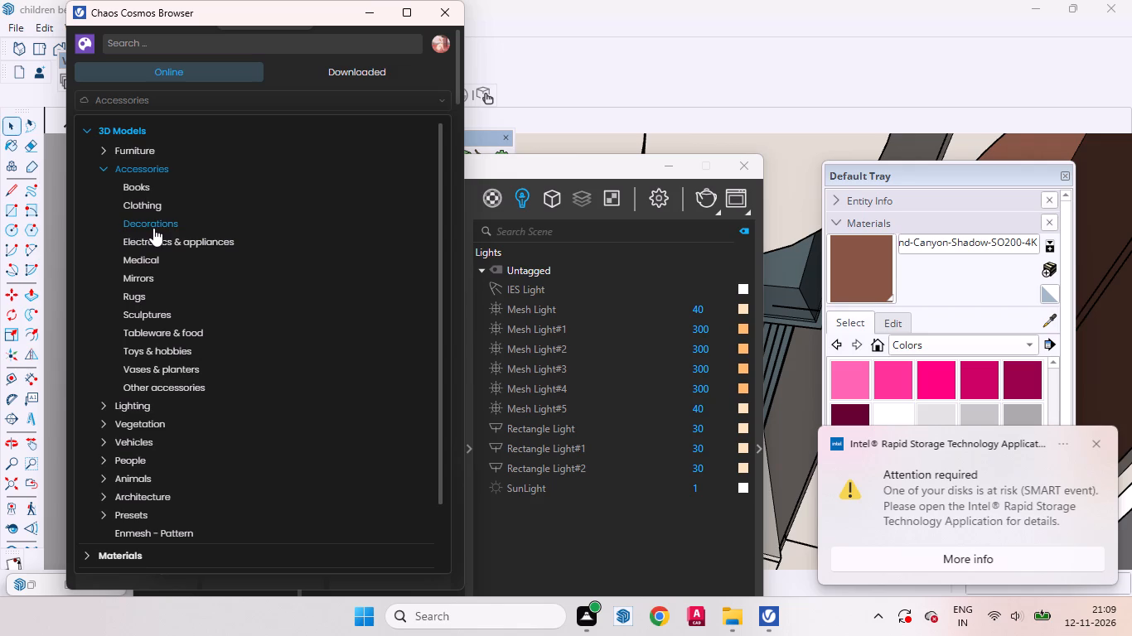
{"action": "left_click", "coordinate": [153, 228]}
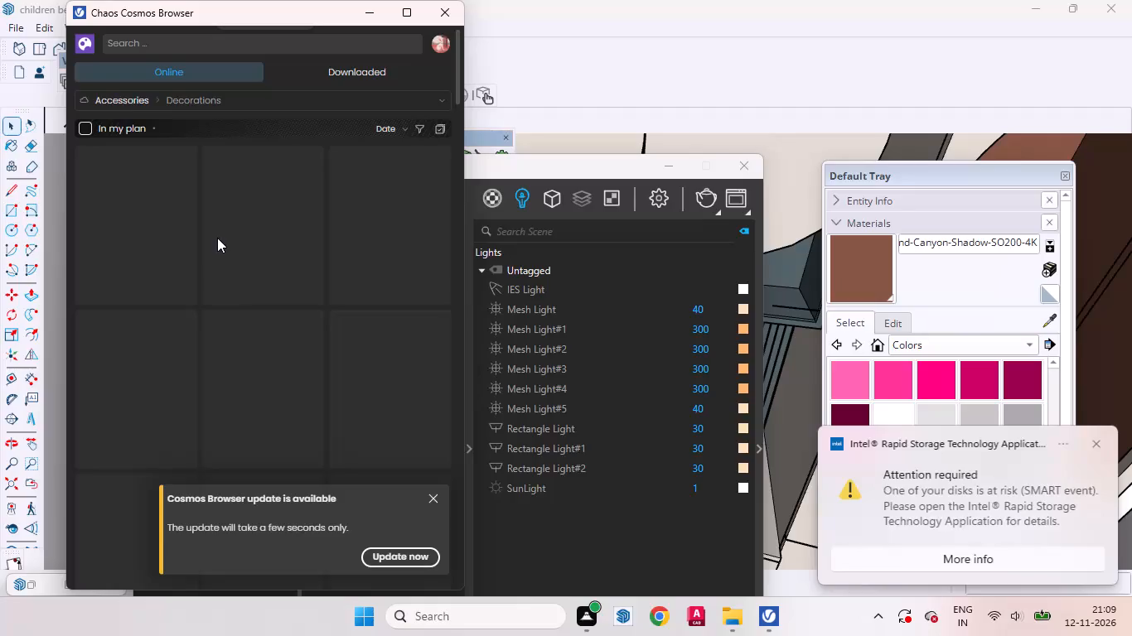
{"action": "left_click", "coordinate": [438, 502]}
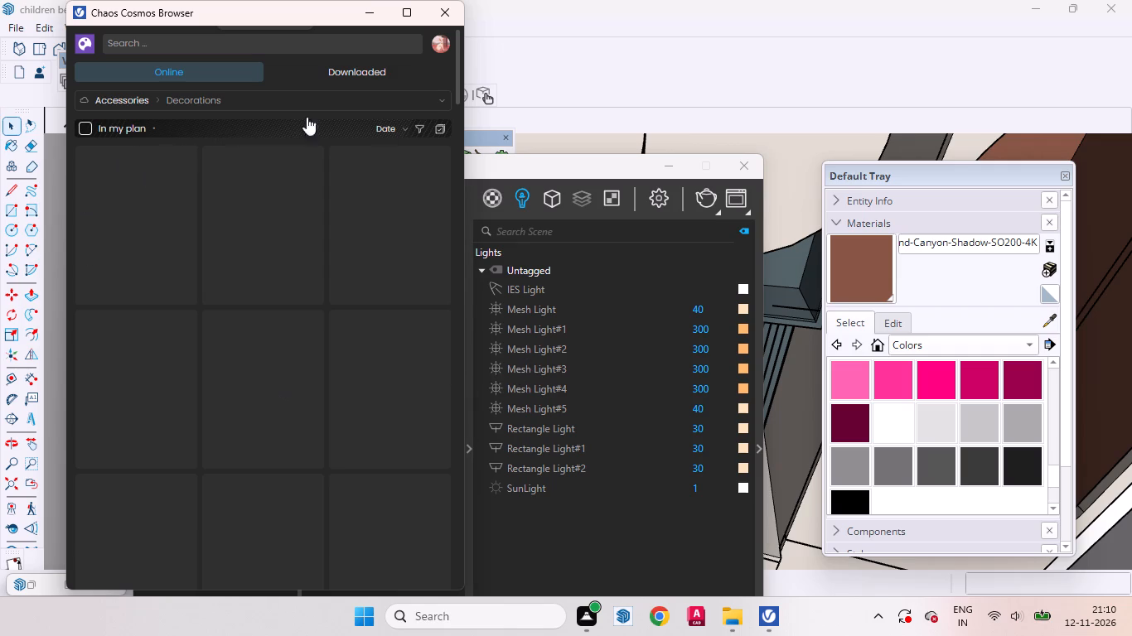
Check both the downloaded and online assets in the Decorations category, and close the Cosmos browser.
{"action": "left_click", "coordinate": [347, 66]}
{"action": "left_click", "coordinate": [162, 67]}
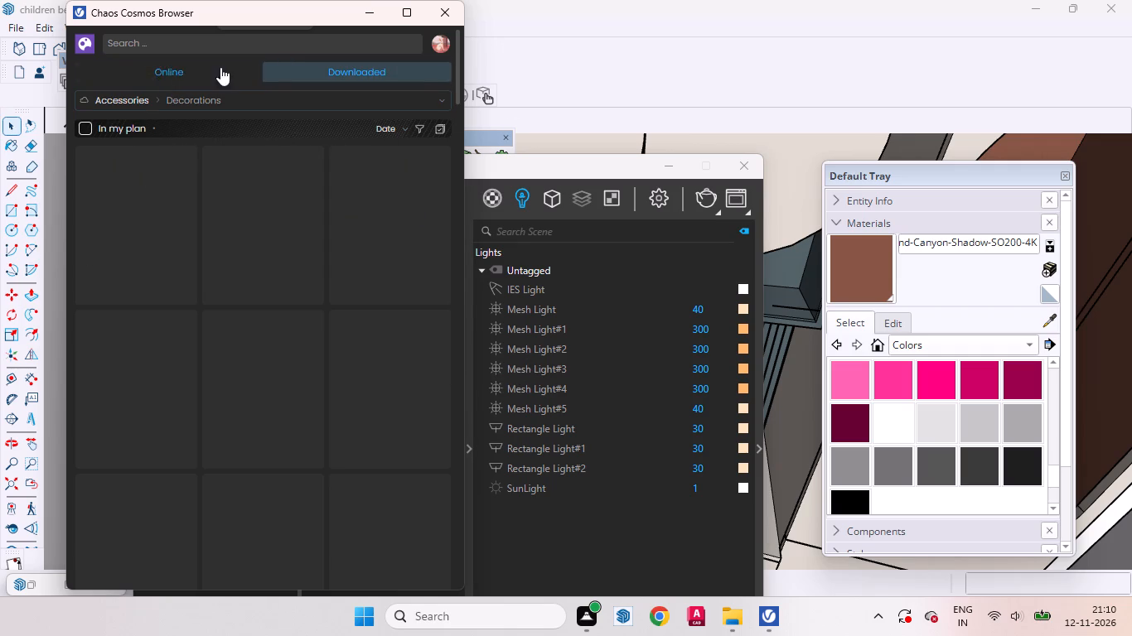
{"action": "left_click", "coordinate": [322, 77]}
{"action": "left_click", "coordinate": [208, 66]}
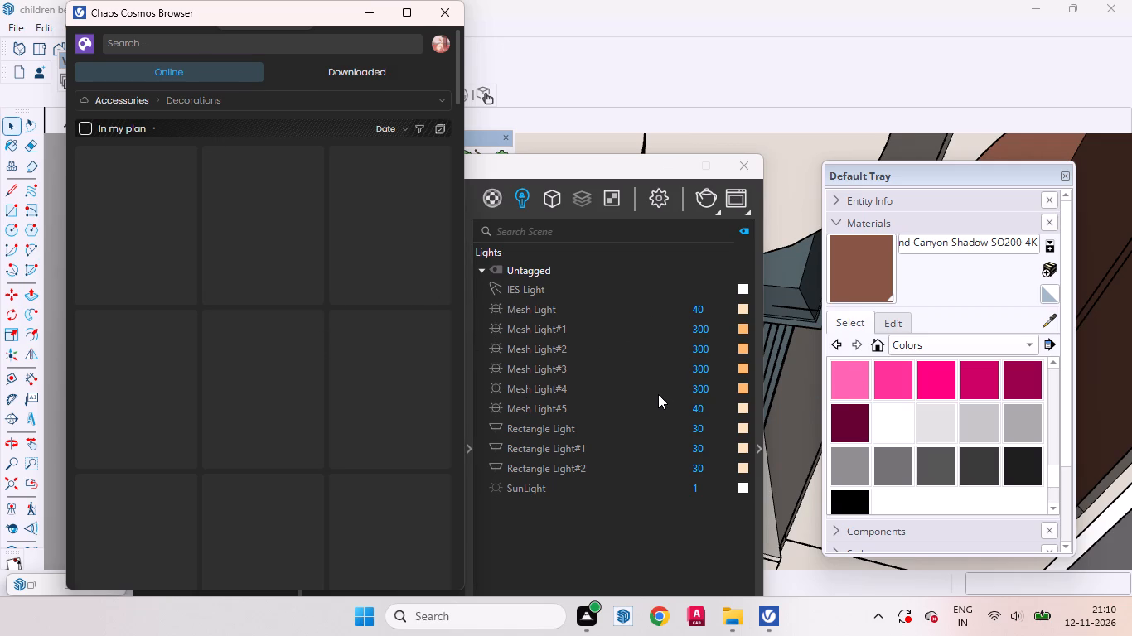
{"action": "left_click", "coordinate": [325, 75]}
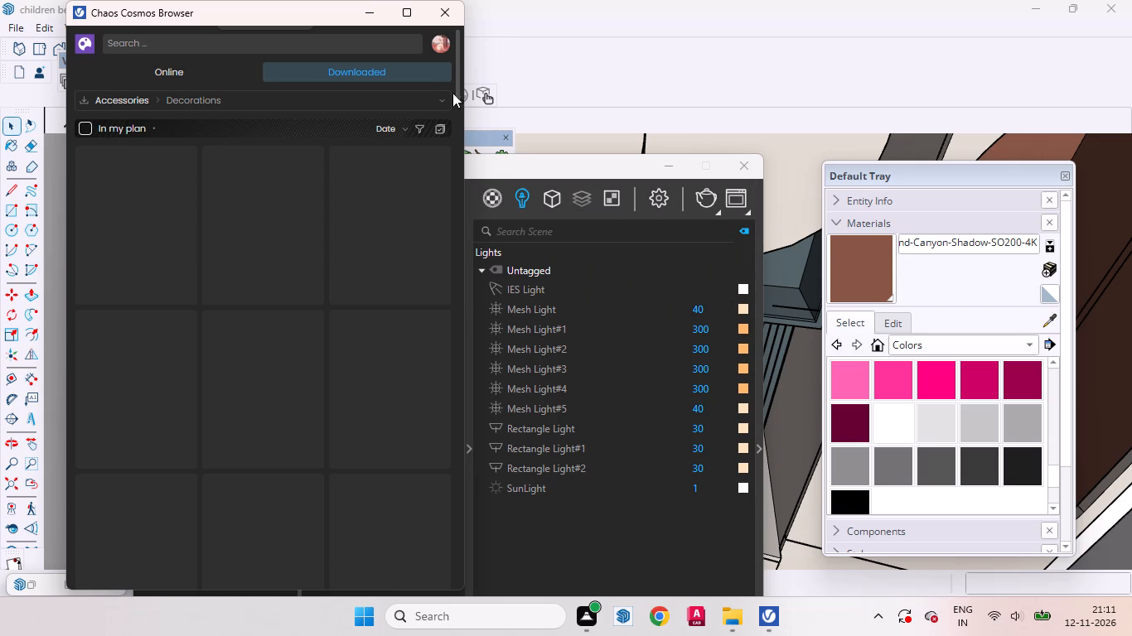
{"action": "left_click", "coordinate": [438, 7]}
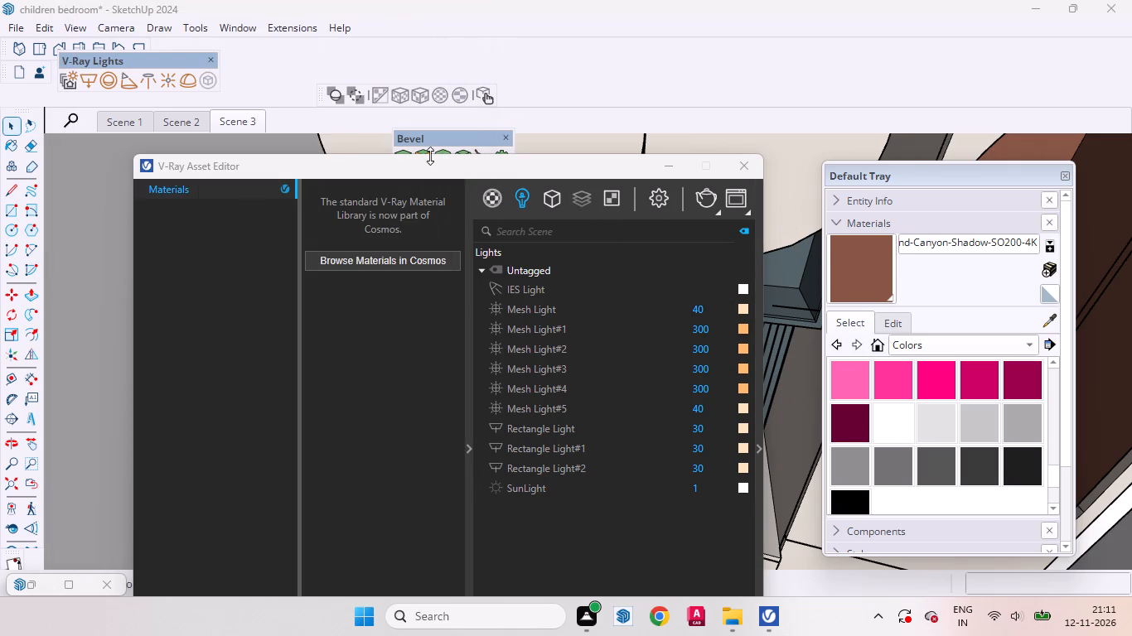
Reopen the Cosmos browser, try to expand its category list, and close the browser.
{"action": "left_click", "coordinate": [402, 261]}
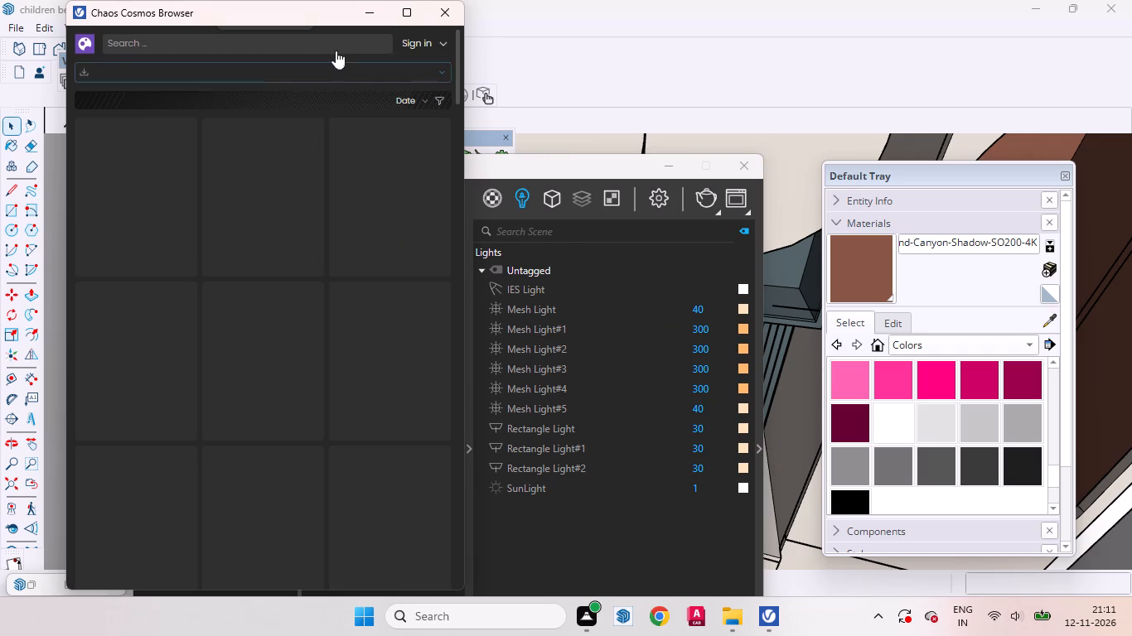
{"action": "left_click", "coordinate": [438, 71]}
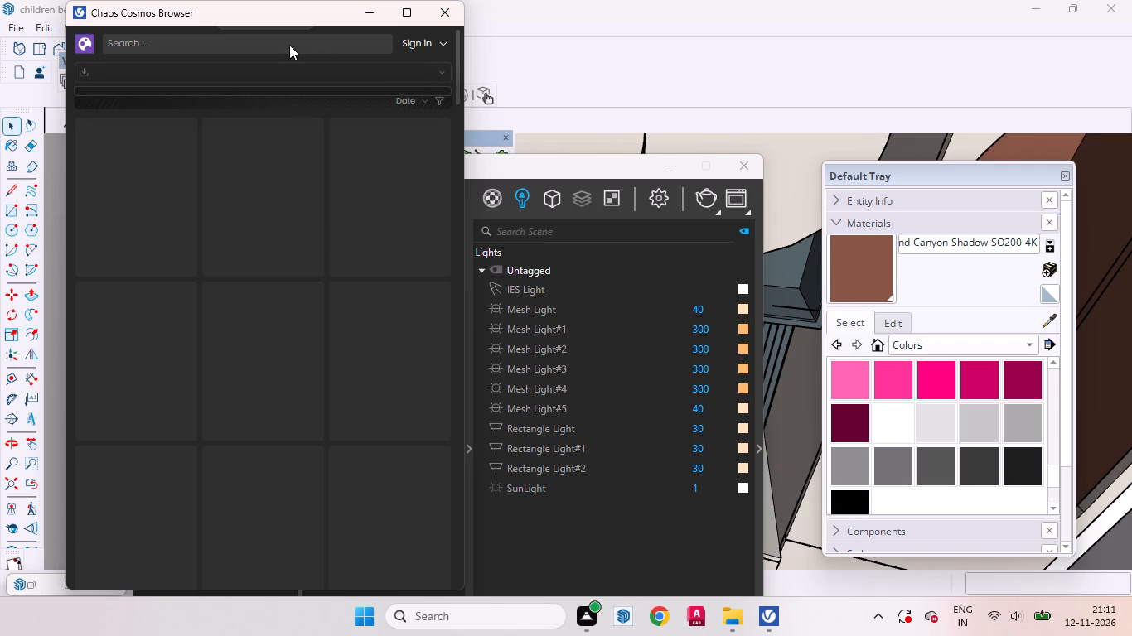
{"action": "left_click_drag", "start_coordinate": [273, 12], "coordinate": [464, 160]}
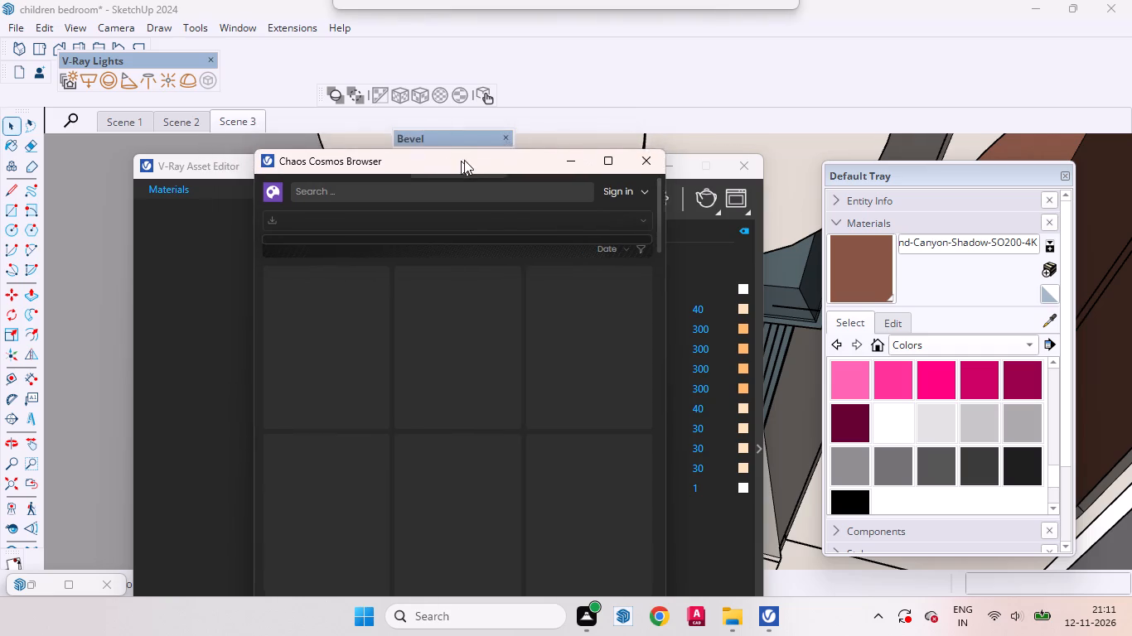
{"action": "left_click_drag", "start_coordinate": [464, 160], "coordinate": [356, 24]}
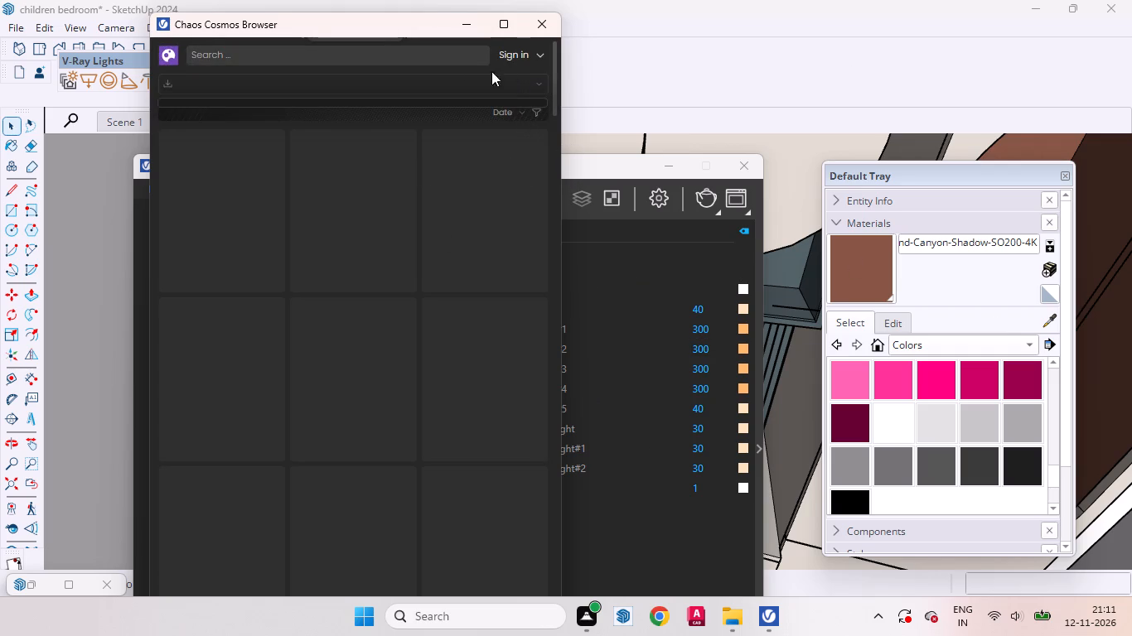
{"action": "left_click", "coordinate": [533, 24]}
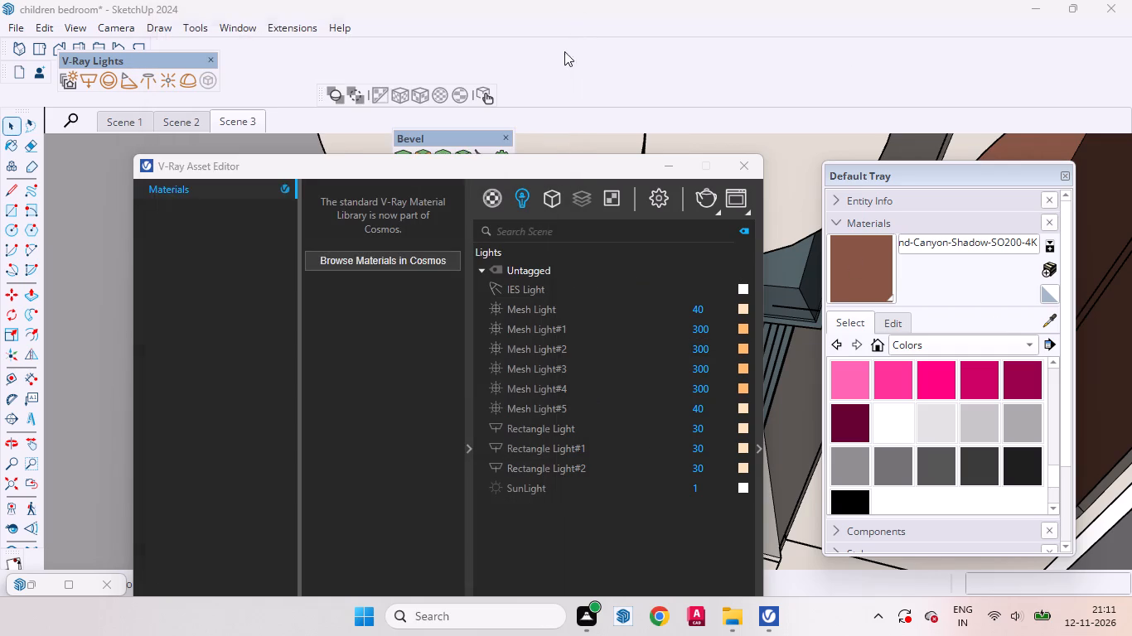
Reopen the V-Ray materials in the Cosmos browser, try to expand its category list, and close the browser.
{"action": "left_click", "coordinate": [414, 258]}
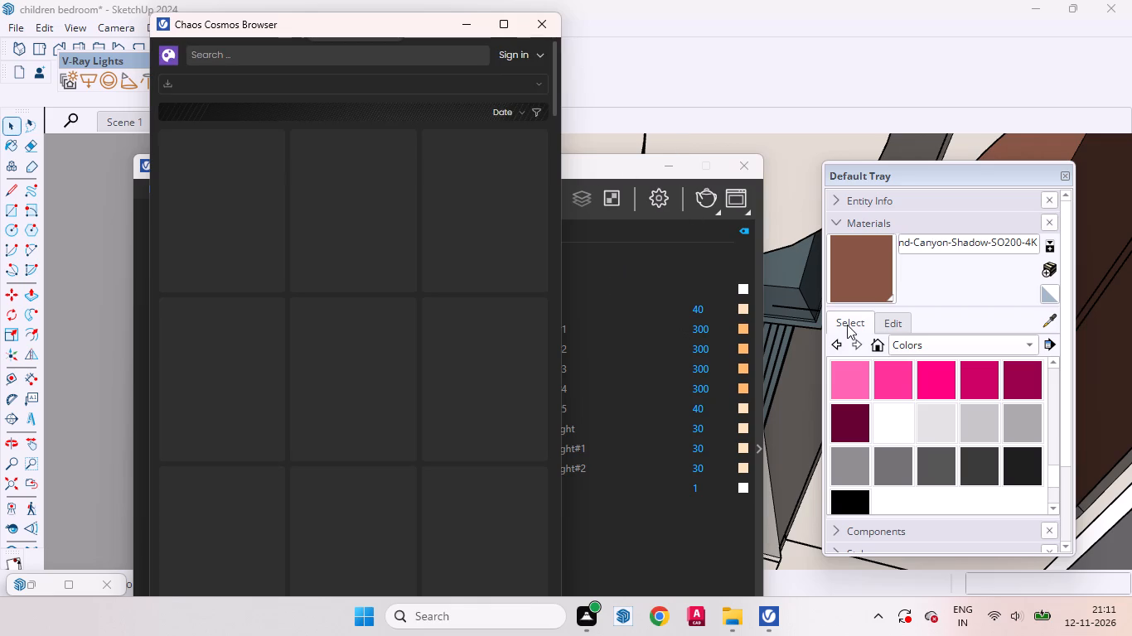
{"action": "left_click", "coordinate": [538, 83]}
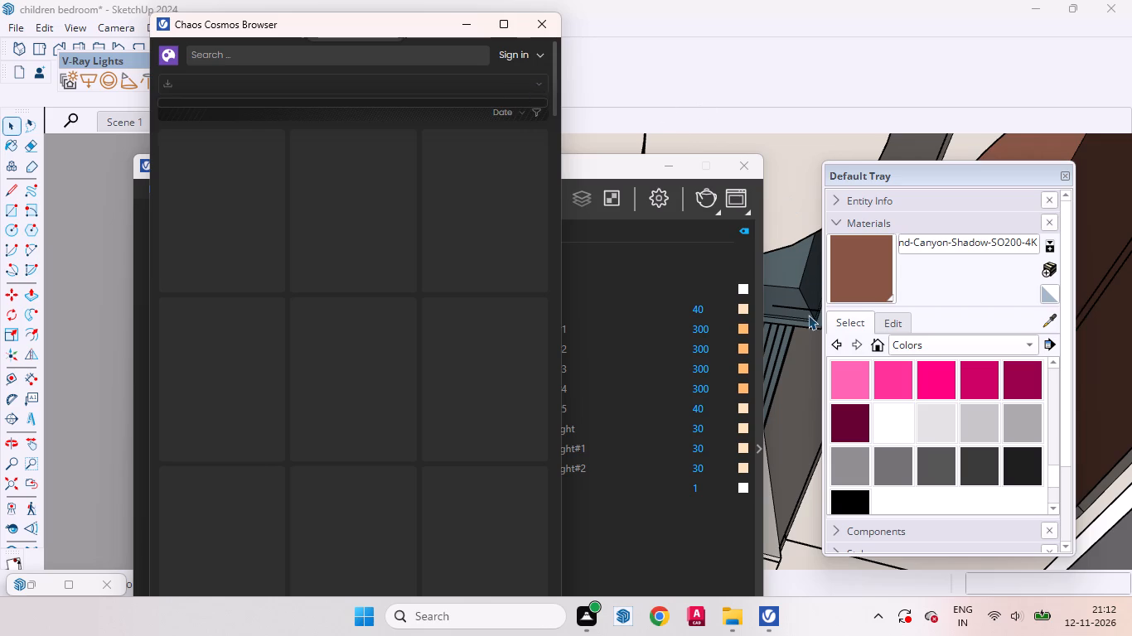
{"action": "left_click", "coordinate": [630, 163]}
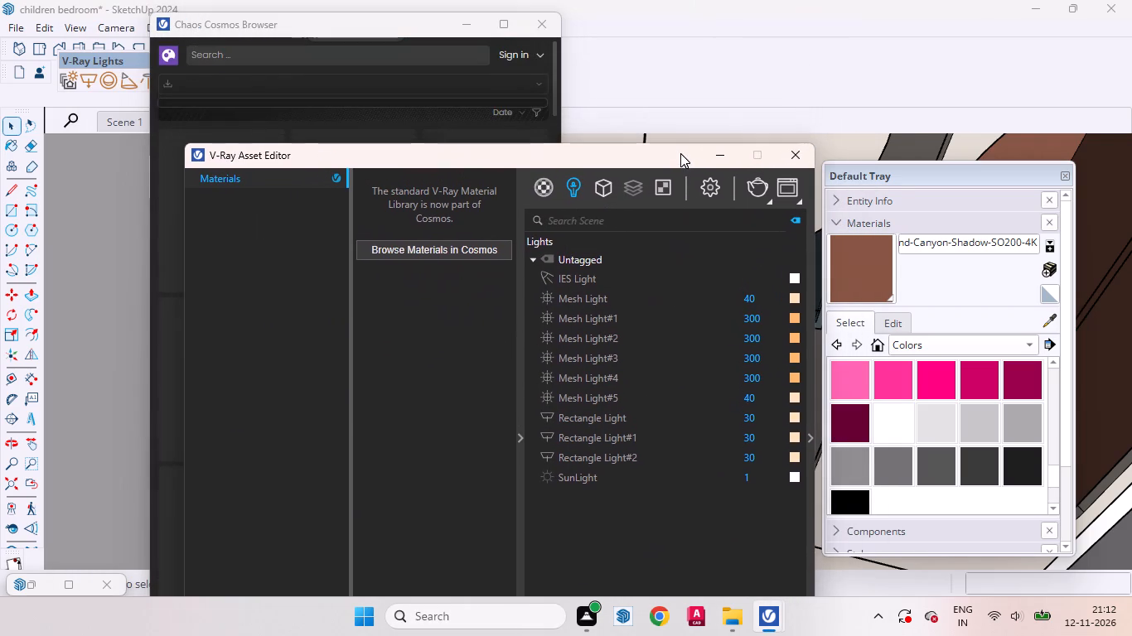
{"action": "left_click", "coordinate": [680, 153]}
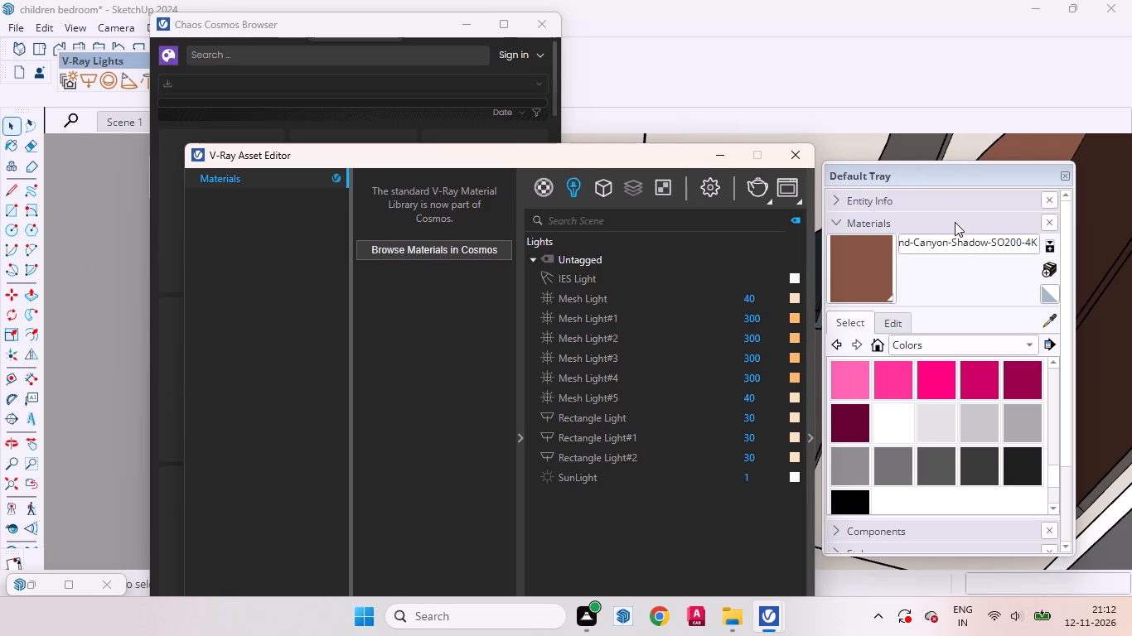
{"action": "left_click", "coordinate": [517, 414]}
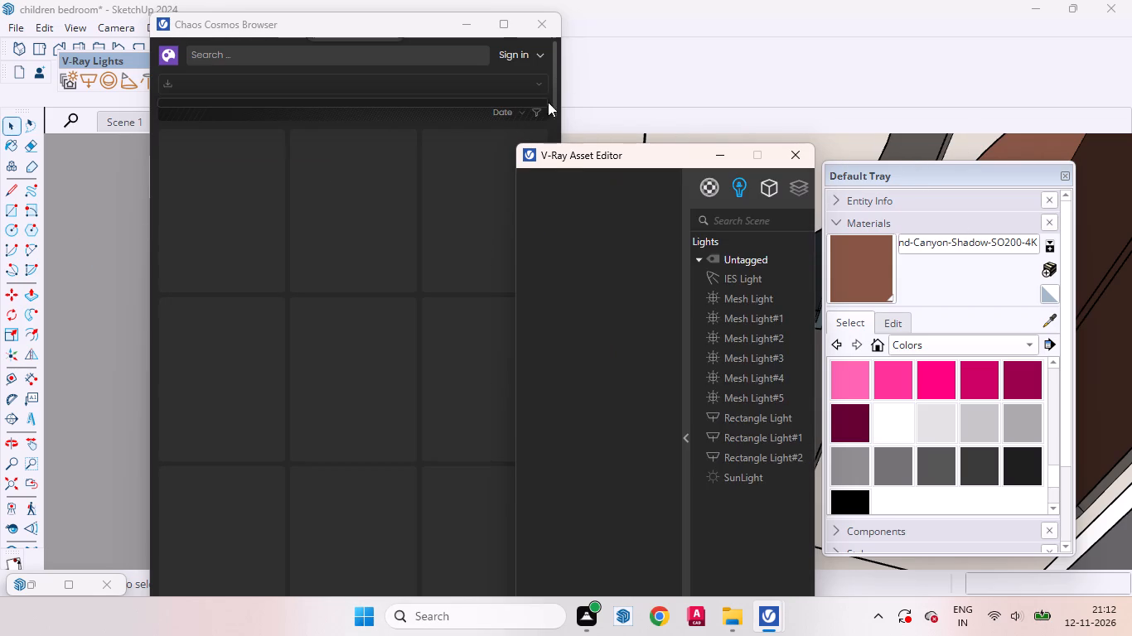
{"action": "left_click_drag", "start_coordinate": [625, 154], "coordinate": [791, 177]}
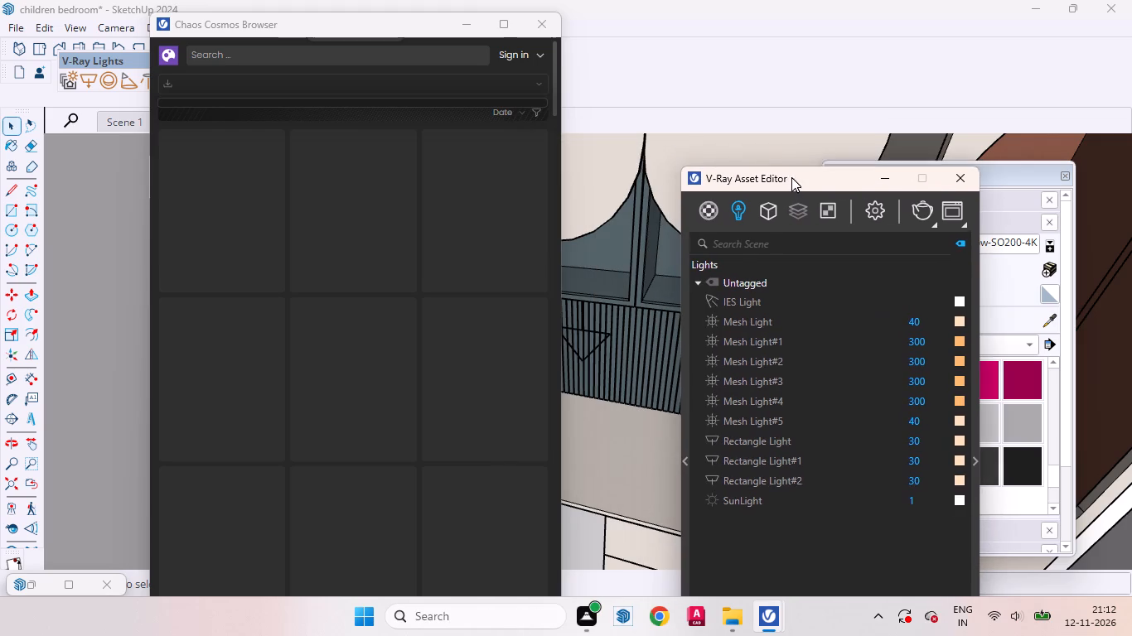
{"action": "left_click_drag", "start_coordinate": [791, 177], "coordinate": [791, 176]}
{"action": "left_click", "coordinate": [501, 81]}
{"action": "left_click", "coordinate": [535, 85]}
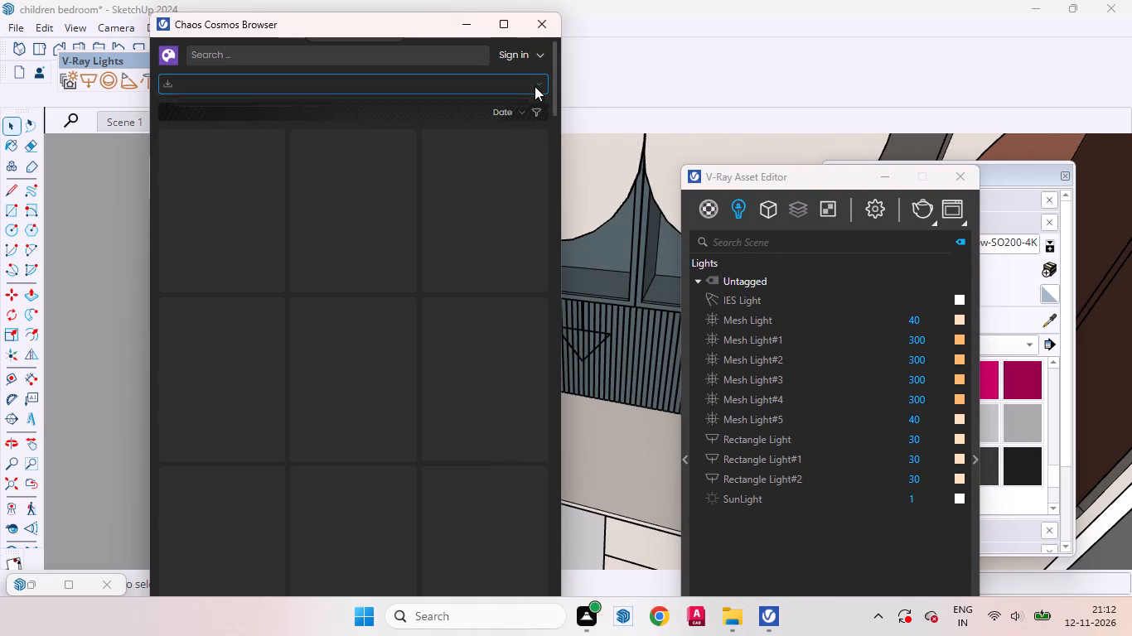
{"action": "left_click", "coordinate": [496, 76]}
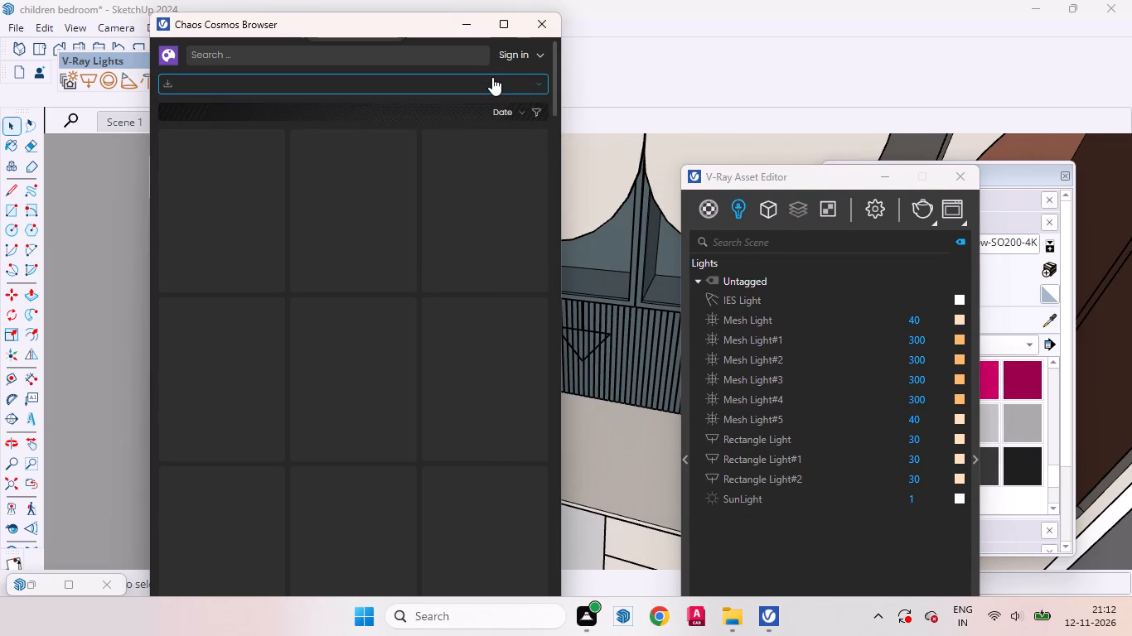
{"action": "left_click", "coordinate": [492, 77]}
{"action": "left_click", "coordinate": [525, 27]}
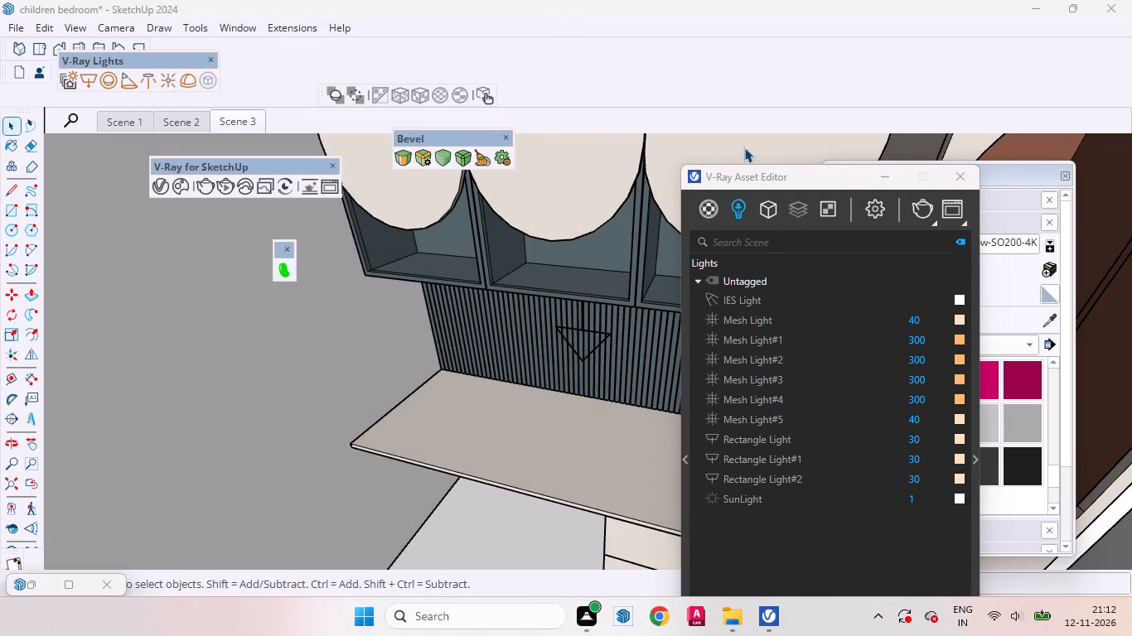
Retry browsing the V-Ray materials in Cosmos from the asset editor's library pane, then close the browser and collapse the pane.
{"action": "left_click_drag", "start_coordinate": [804, 181], "coordinate": [694, 22]}
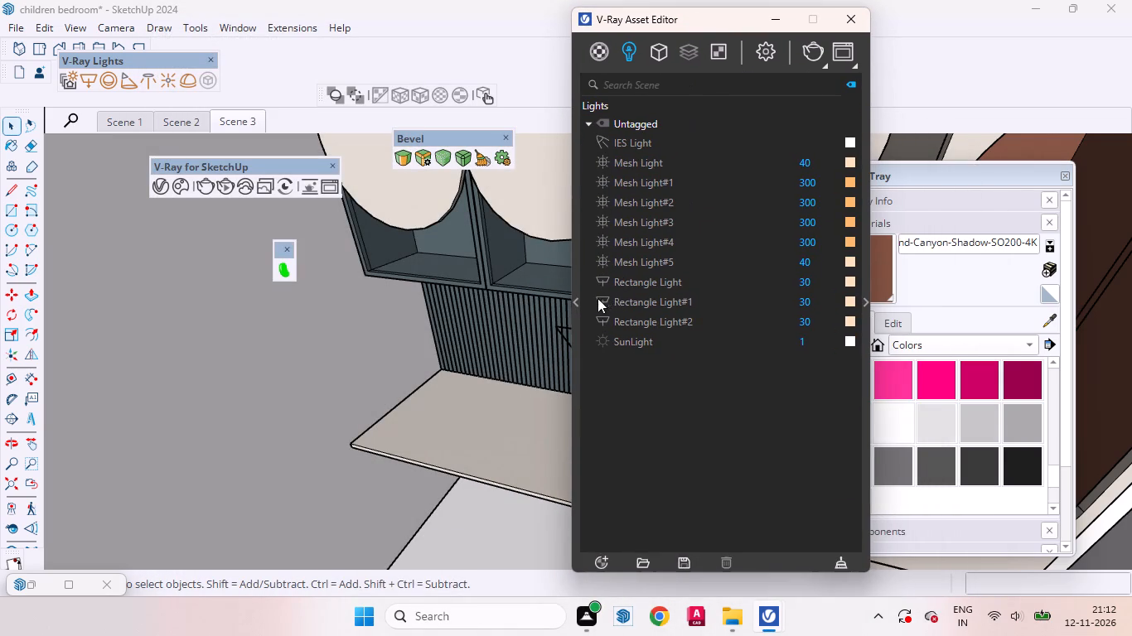
{"action": "left_click", "coordinate": [573, 290]}
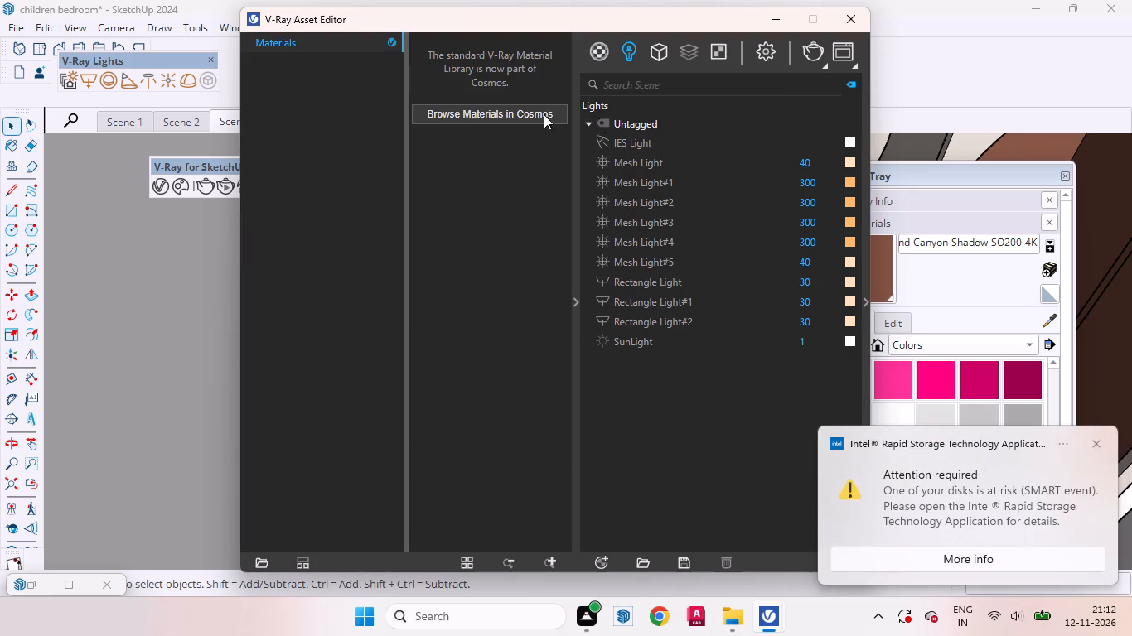
{"action": "left_click", "coordinate": [1091, 446]}
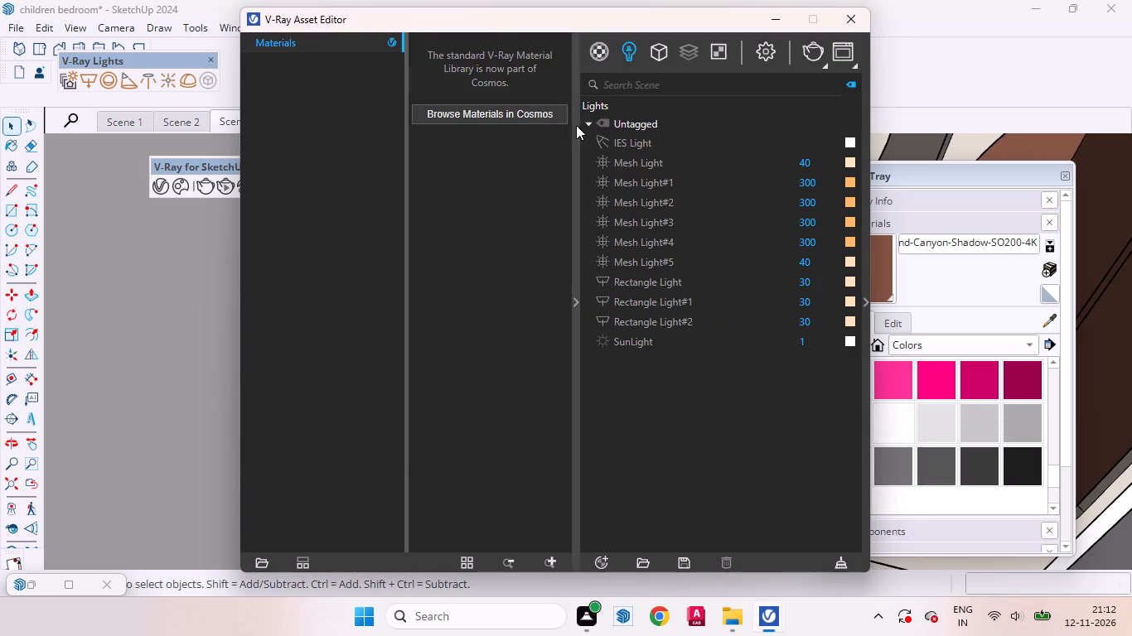
{"action": "left_click", "coordinate": [522, 118]}
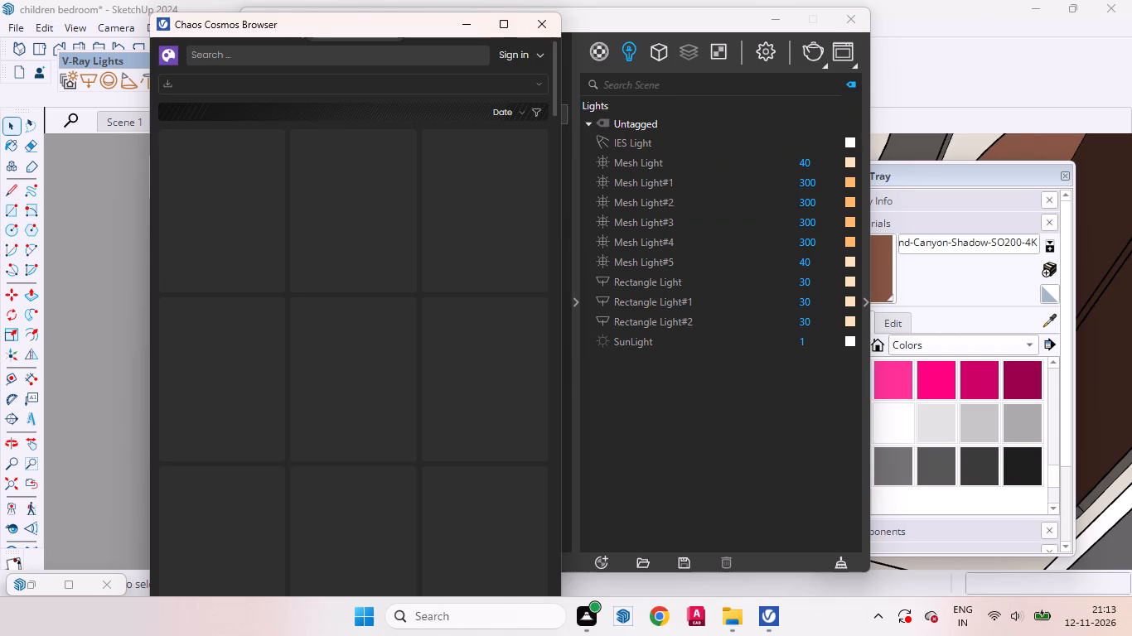
{"action": "left_click", "coordinate": [542, 18]}
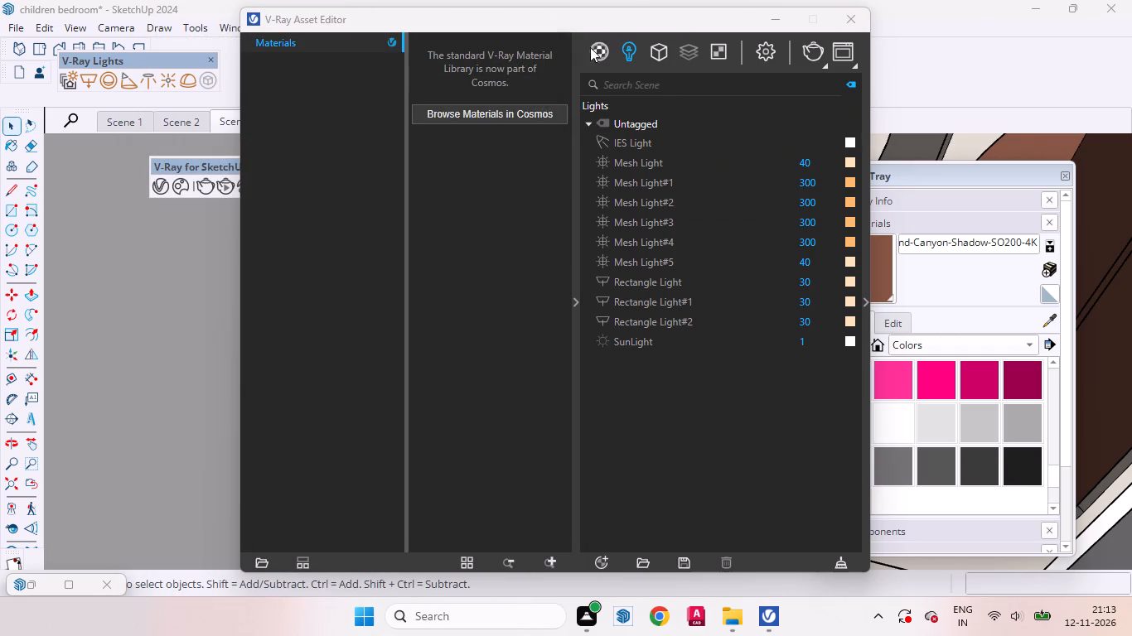
{"action": "left_click", "coordinate": [575, 260]}
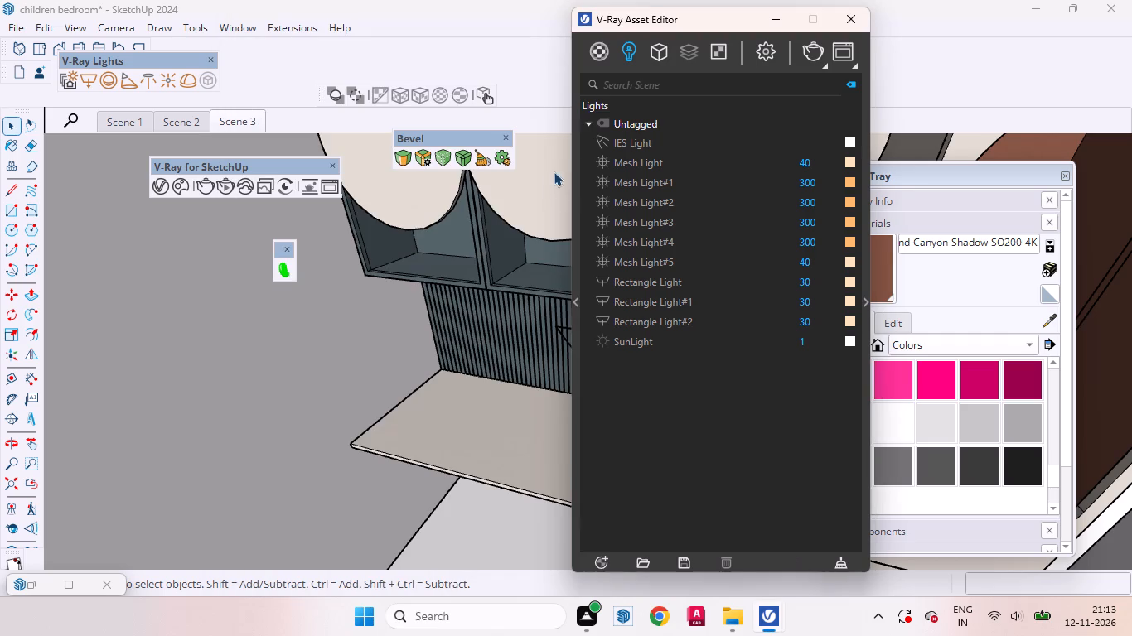
Examine the bedroom model from outside, then inside the adjoining room facing the wardrobe, with the asset editor moved aside.
{"action": "left_click_drag", "start_coordinate": [716, 17], "coordinate": [838, 91]}
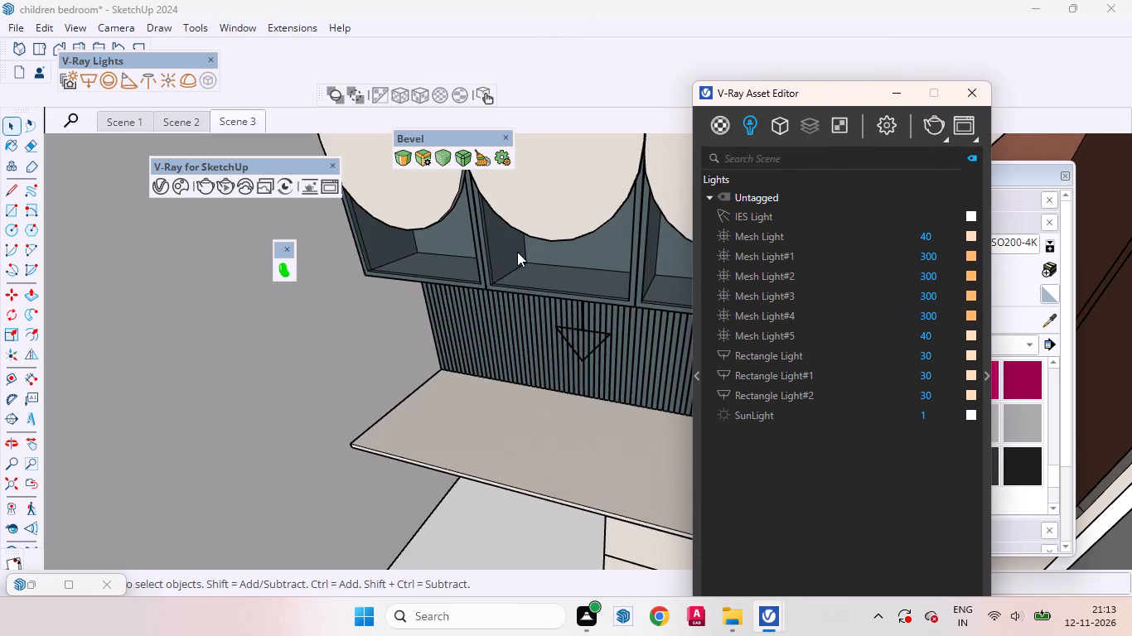
{"action": "scroll", "coordinate": [507, 288], "scroll_direction": "down", "scroll_amount": 3}
{"action": "scroll", "coordinate": [520, 290], "scroll_direction": "down", "scroll_amount": 18}
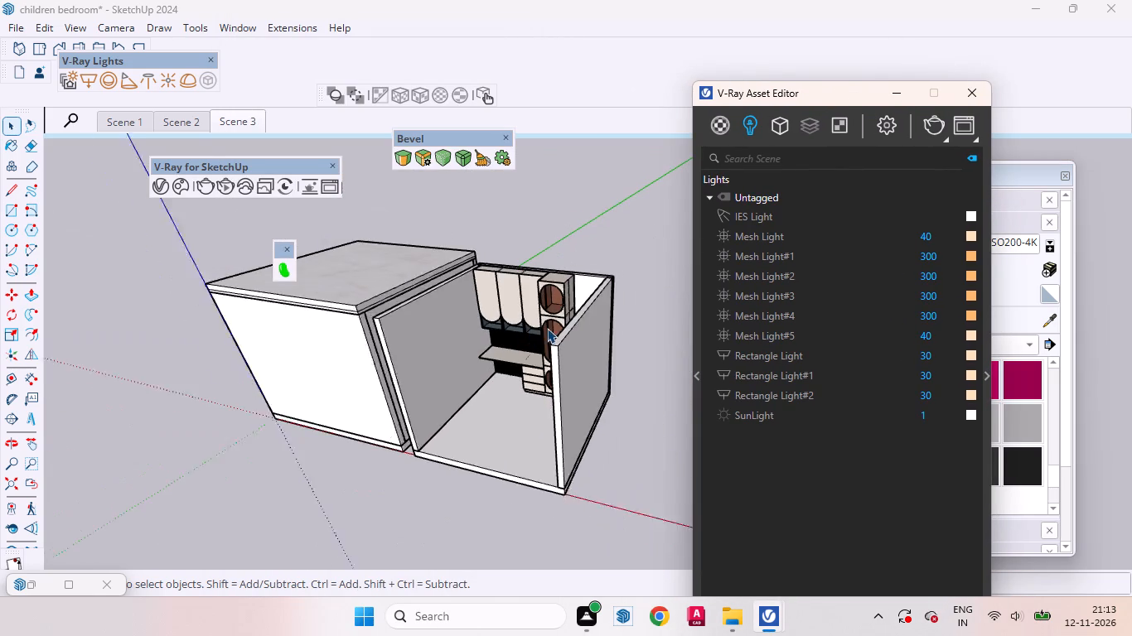
{"action": "left_click", "coordinate": [636, 359]}
{"action": "scroll", "coordinate": [481, 327], "scroll_direction": "up", "scroll_amount": 8}
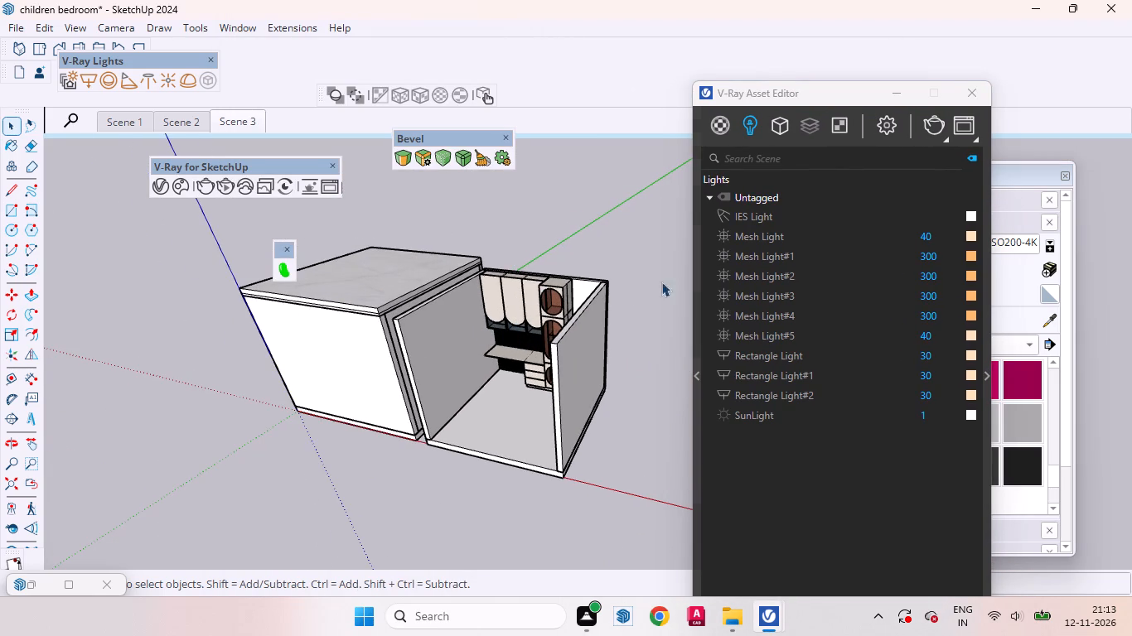
{"action": "scroll", "coordinate": [436, 294], "scroll_direction": "up", "scroll_amount": 7}
{"action": "scroll", "coordinate": [559, 263], "scroll_direction": "down", "scroll_amount": 7}
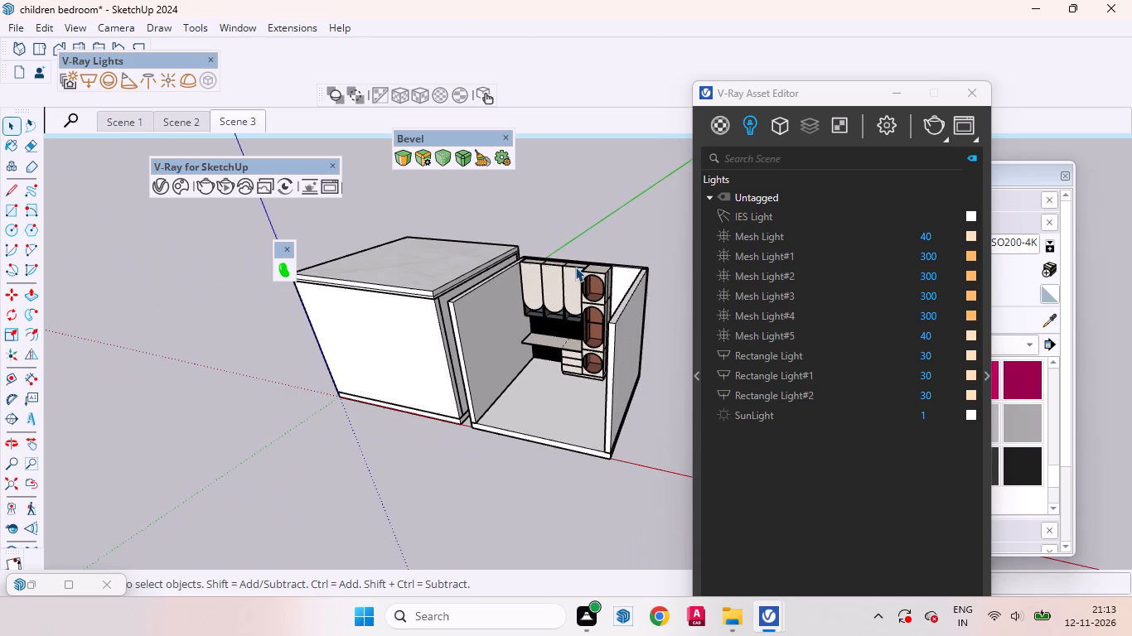
{"action": "middle_click_drag", "start_coordinate": [522, 319], "coordinate": [693, 240]}
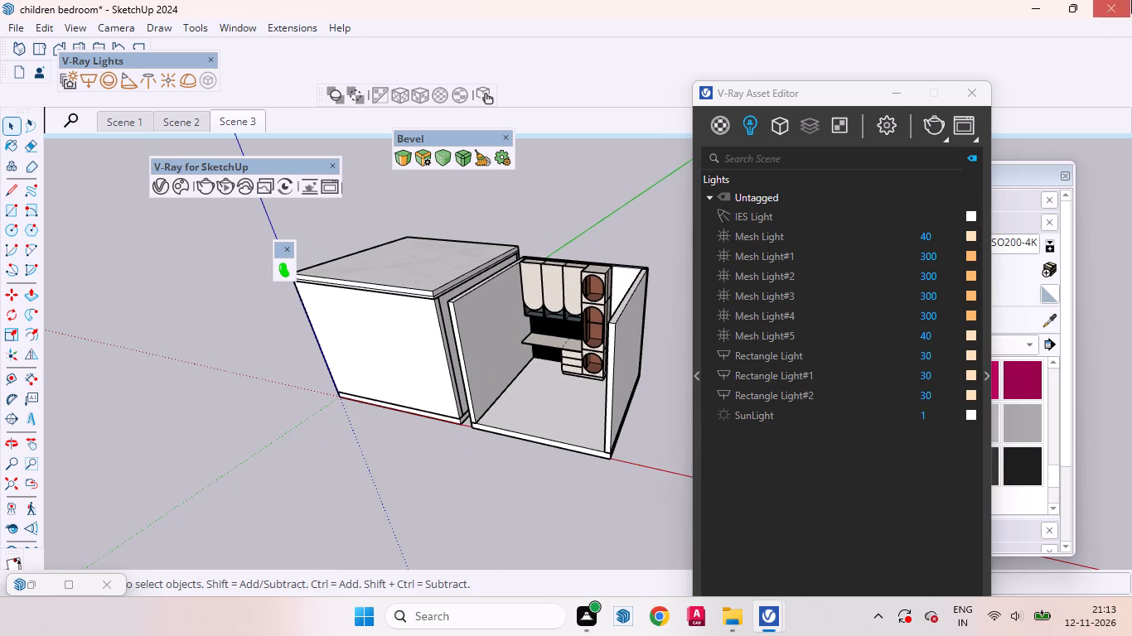
{"action": "scroll", "coordinate": [427, 437], "scroll_direction": "down", "scroll_amount": 4}
{"action": "middle_click_drag", "start_coordinate": [425, 459], "coordinate": [563, 386]}
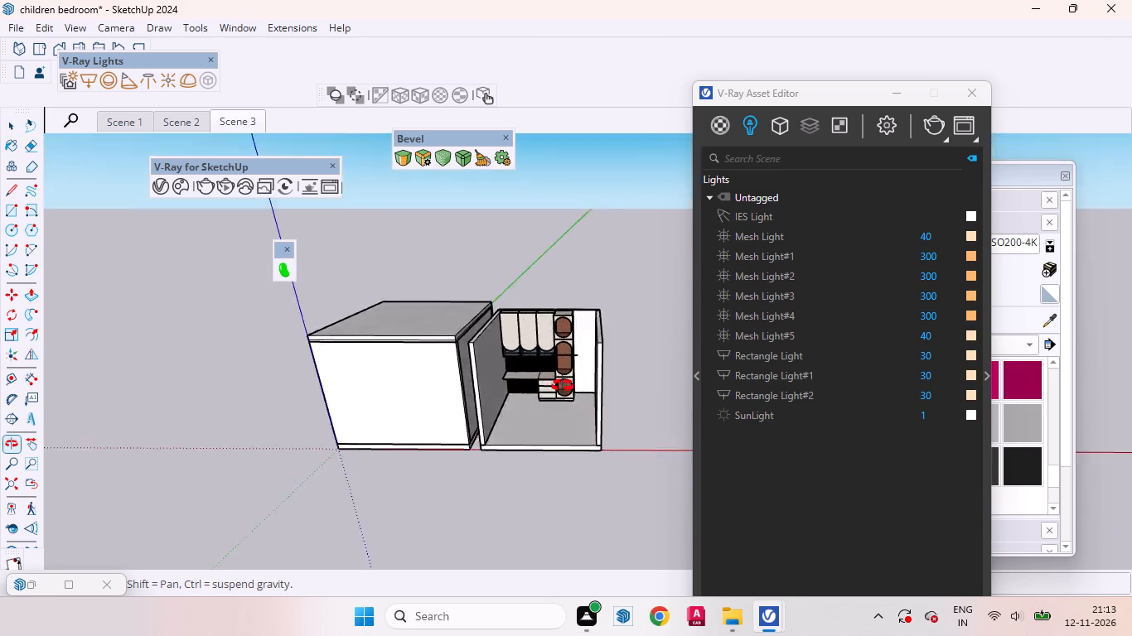
{"action": "middle_click_drag", "start_coordinate": [563, 386], "coordinate": [673, 344]}
{"action": "scroll", "coordinate": [364, 395], "scroll_direction": "down", "scroll_amount": 3}
{"action": "middle_click_drag", "start_coordinate": [315, 411], "coordinate": [585, 392]}
{"action": "scroll", "coordinate": [486, 382], "scroll_direction": "up", "scroll_amount": 7}
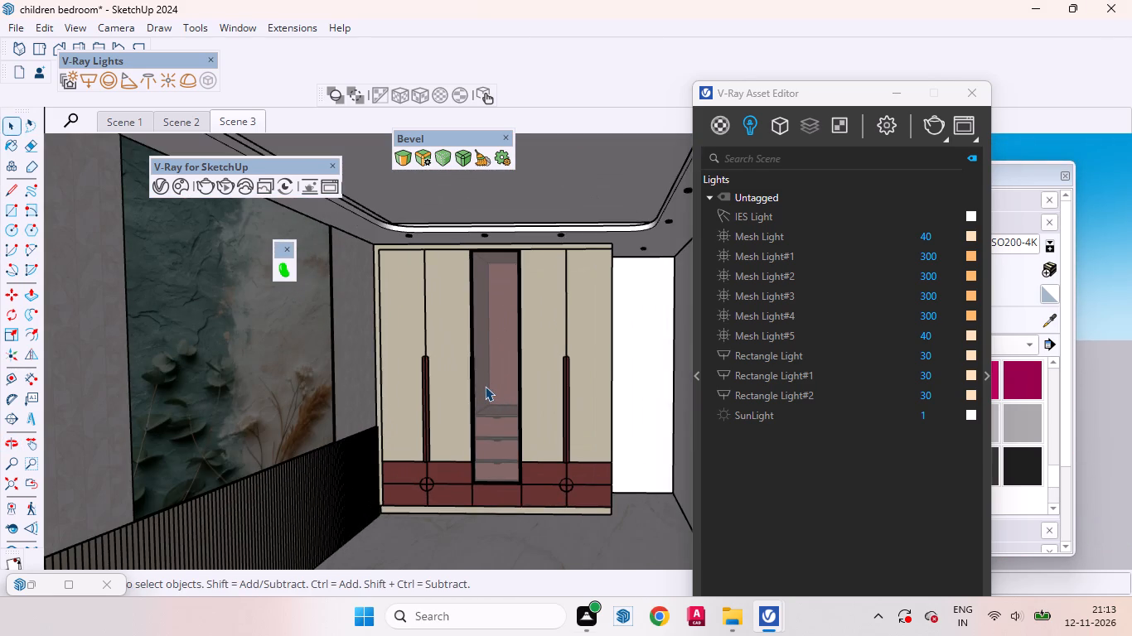
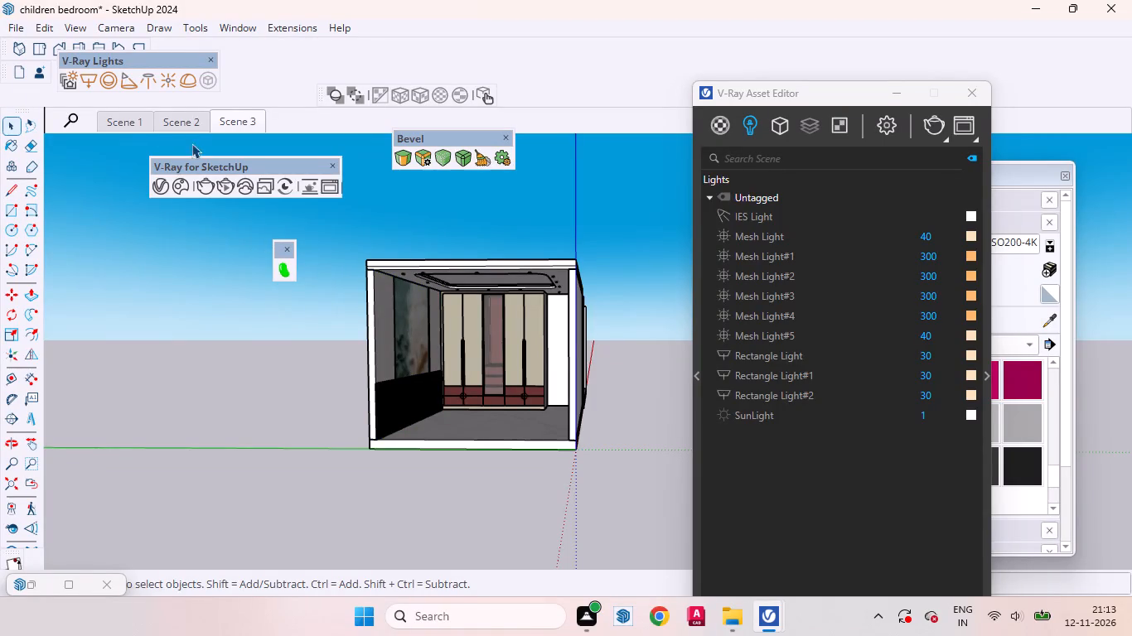
Switch the model view to Scene 1, facing the wardrobe.
{"action": "left_click", "coordinate": [136, 124]}
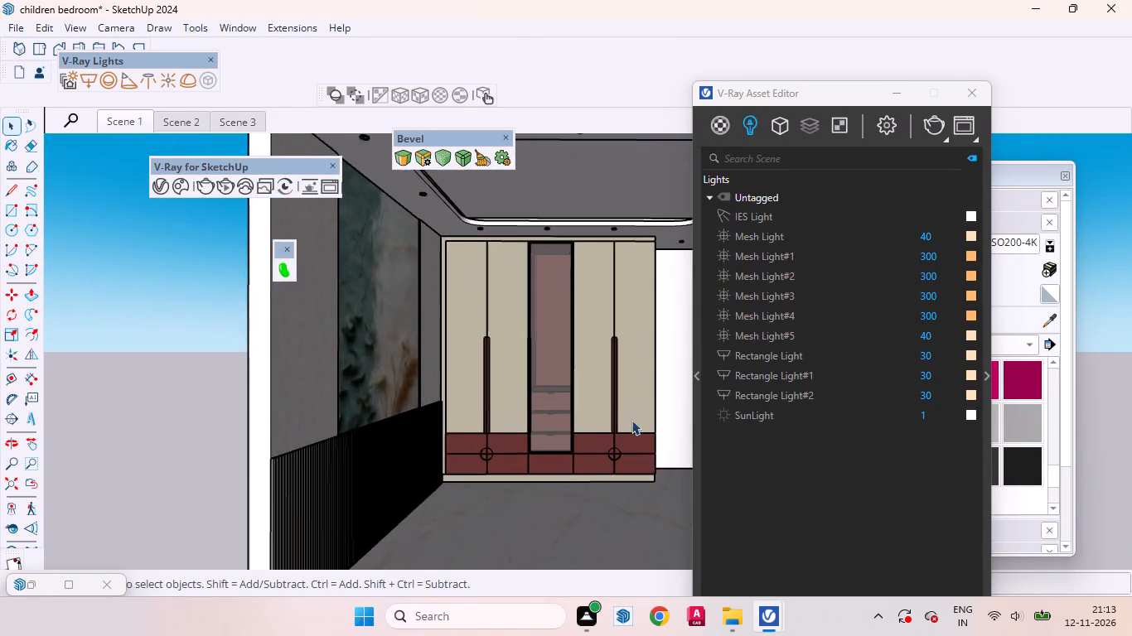
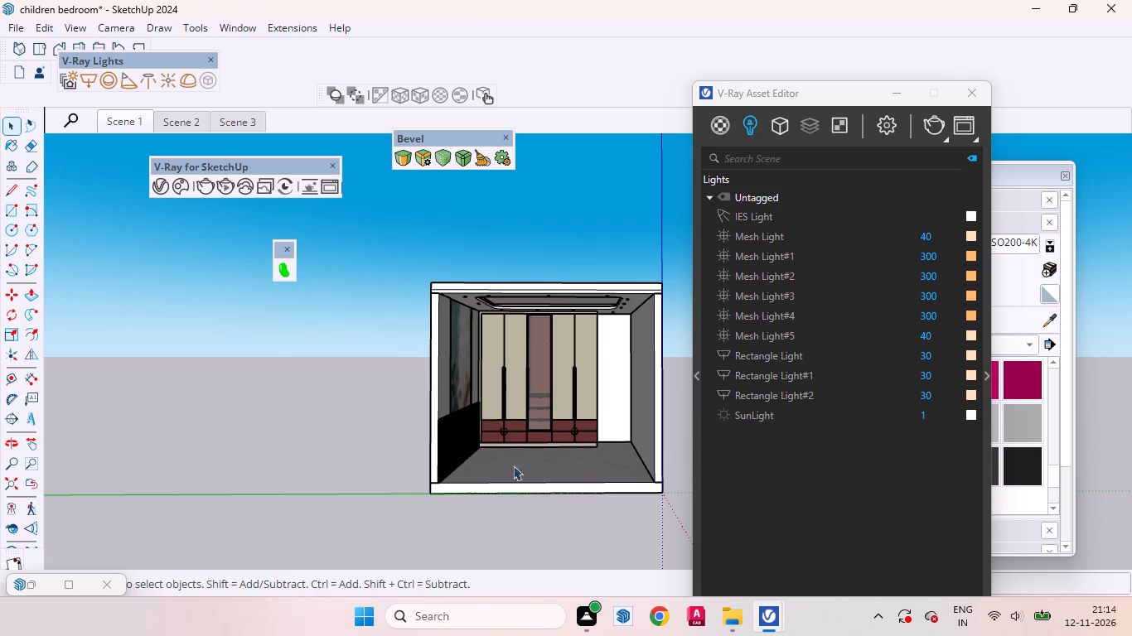
Examine the bedroom's wardrobe, wall panelling and ceiling from inside, and the room's shell from outside.
{"action": "scroll", "coordinate": [546, 393], "scroll_direction": "up", "scroll_amount": 3}
{"action": "scroll", "coordinate": [482, 422], "scroll_direction": "down", "scroll_amount": 3}
{"action": "middle_click_drag", "start_coordinate": [572, 441], "coordinate": [449, 554]}
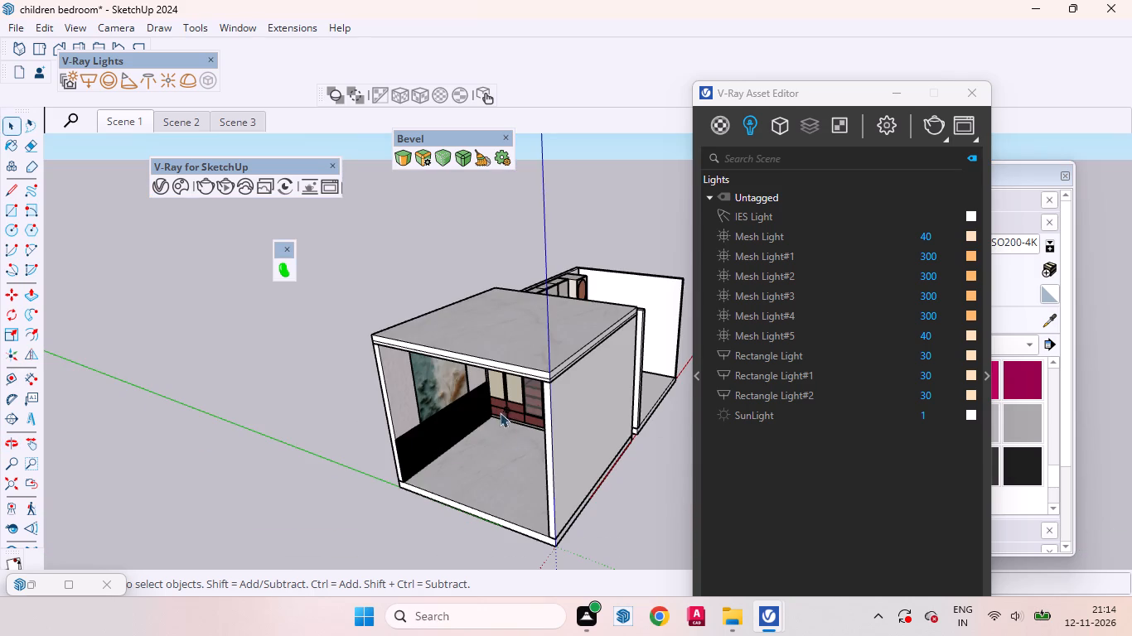
{"action": "scroll", "coordinate": [485, 417], "scroll_direction": "up", "scroll_amount": 4}
{"action": "scroll", "coordinate": [468, 425], "scroll_direction": "down", "scroll_amount": 2}
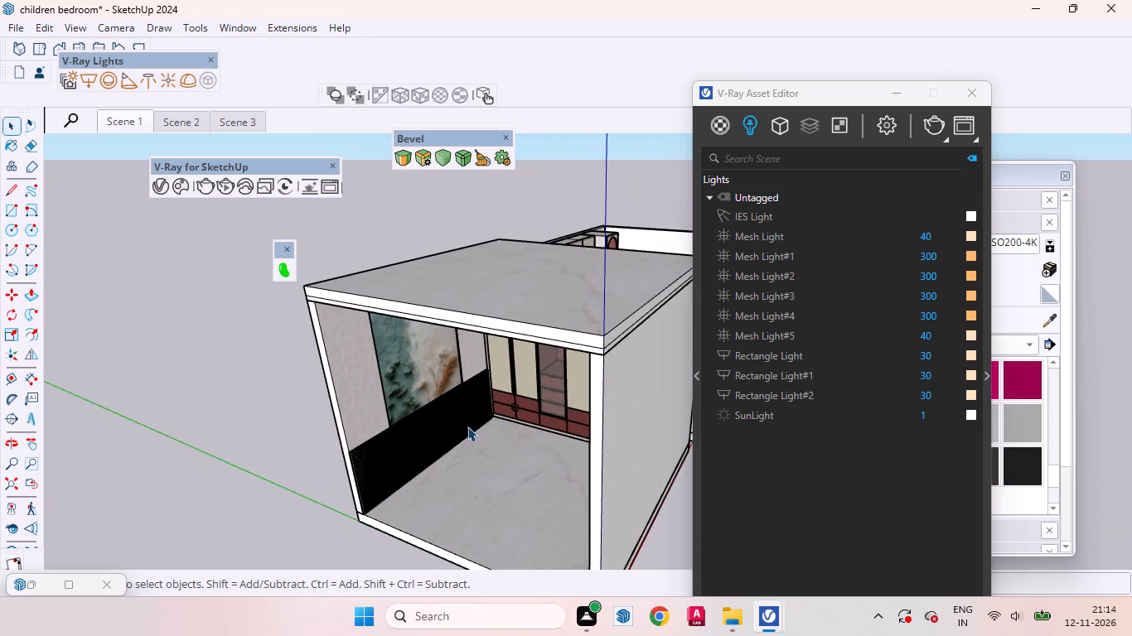
{"action": "middle_click_drag", "start_coordinate": [470, 425], "coordinate": [568, 316]}
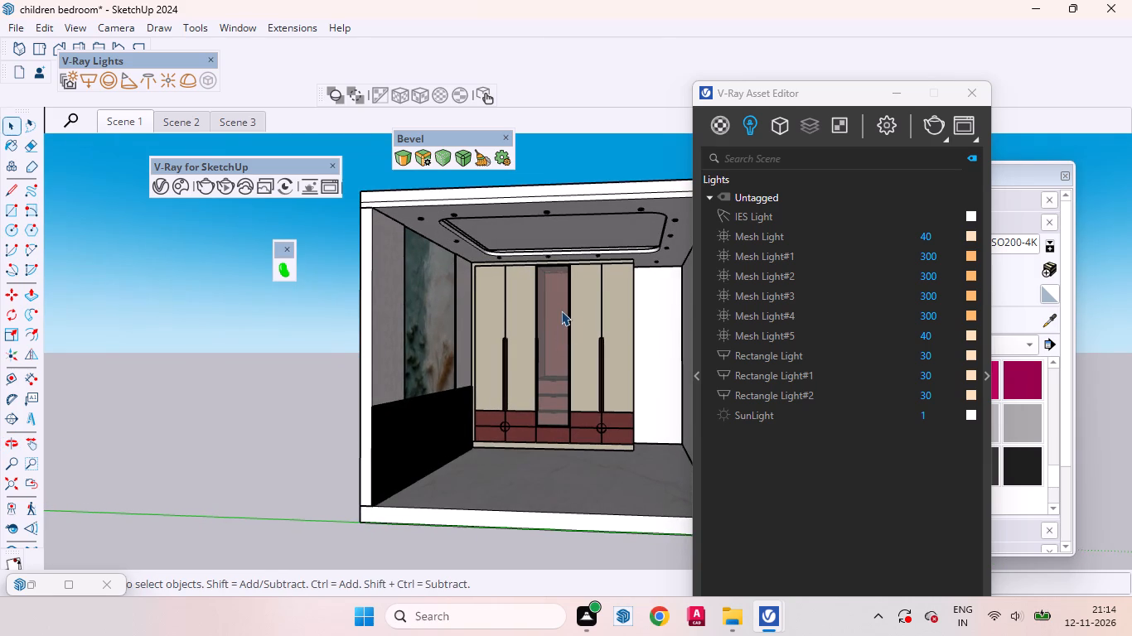
{"action": "scroll", "coordinate": [526, 269], "scroll_direction": "up", "scroll_amount": 3}
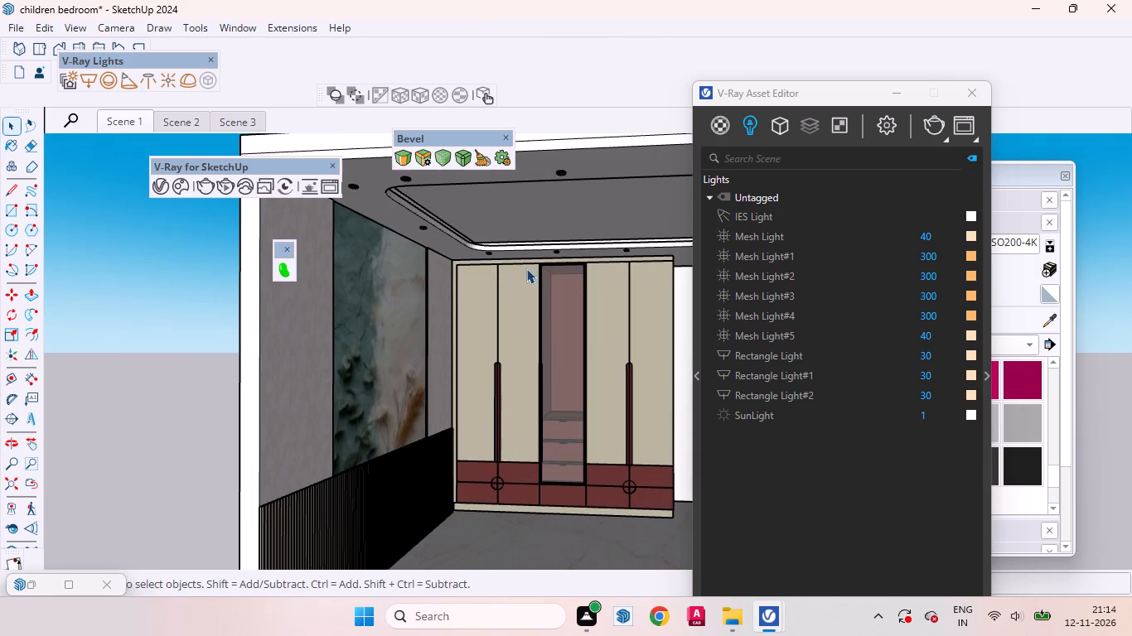
{"action": "scroll", "coordinate": [426, 313], "scroll_direction": "down", "scroll_amount": 3}
{"action": "middle_click_drag", "start_coordinate": [504, 326], "coordinate": [592, 338]}
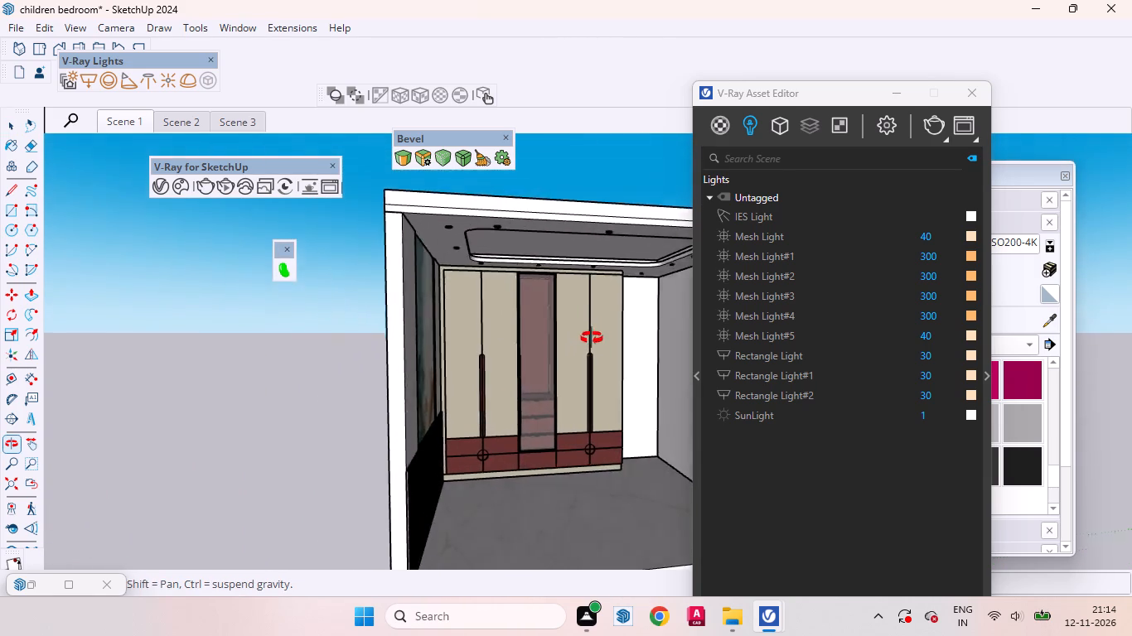
{"action": "middle_click_drag", "start_coordinate": [592, 338], "coordinate": [602, 320]}
{"action": "scroll", "coordinate": [515, 314], "scroll_direction": "up", "scroll_amount": 3}
{"action": "scroll", "coordinate": [433, 352], "scroll_direction": "down", "scroll_amount": 5}
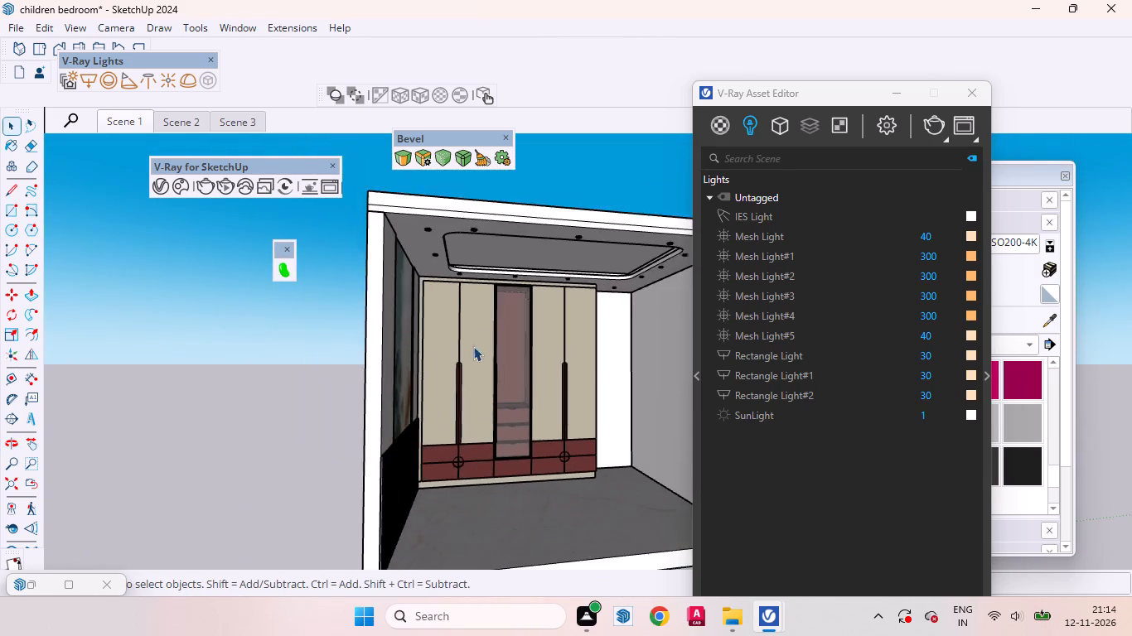
{"action": "scroll", "coordinate": [473, 346], "scroll_direction": "down", "scroll_amount": 2}
{"action": "middle_click_drag", "start_coordinate": [501, 378], "coordinate": [278, 426]}
{"action": "scroll", "coordinate": [279, 407], "scroll_direction": "down", "scroll_amount": 7}
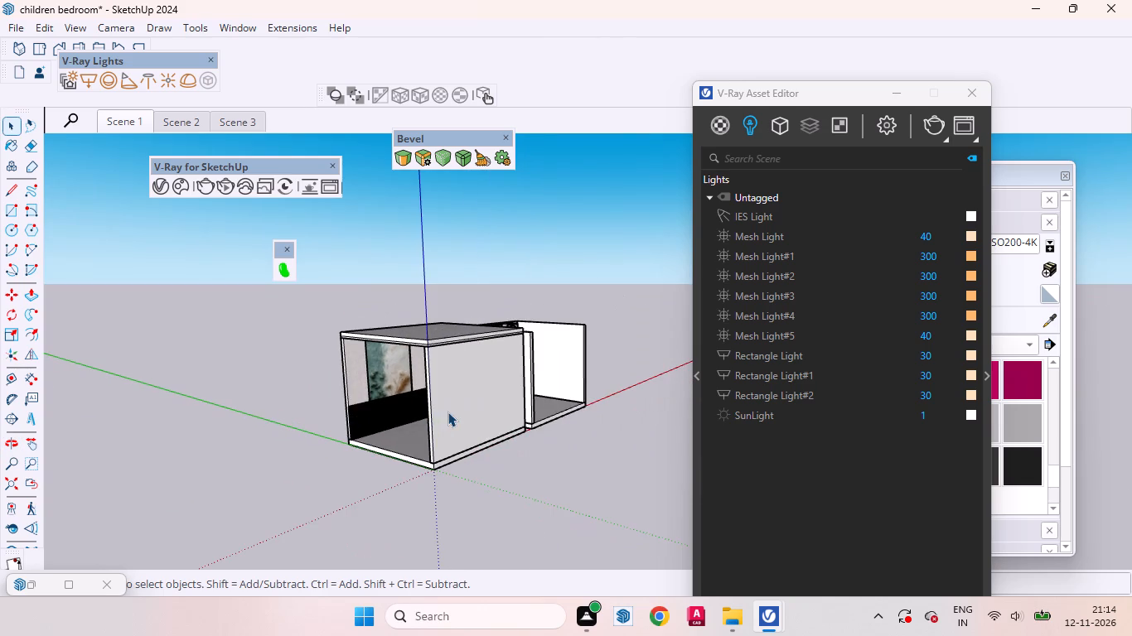
{"action": "middle_click_drag", "start_coordinate": [437, 446], "coordinate": [360, 495]}
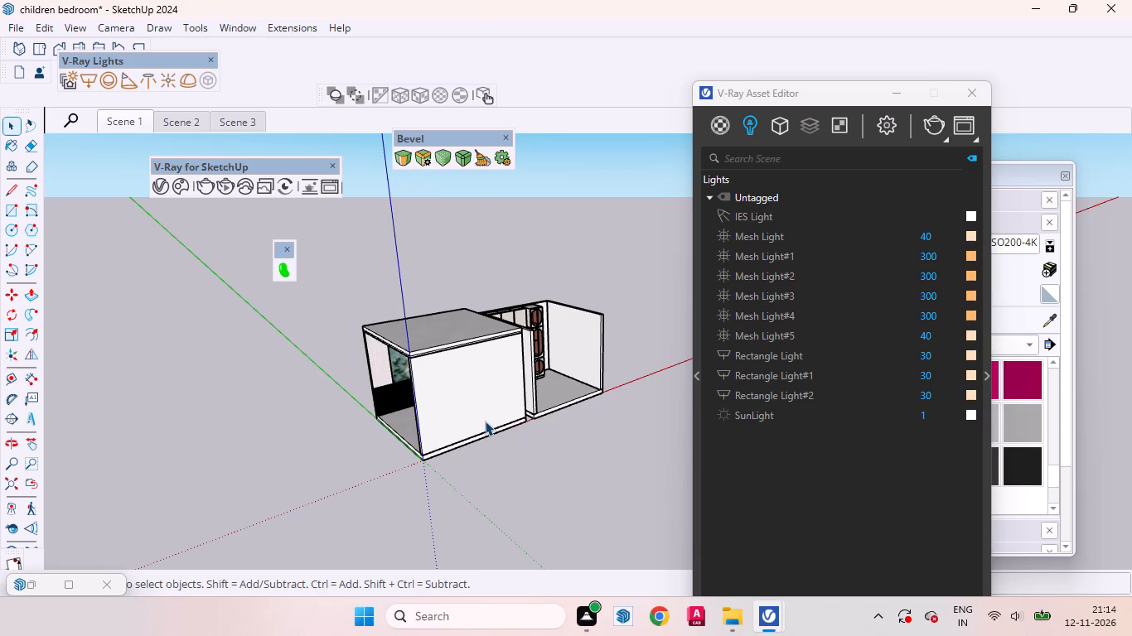
View the study unit in the adjoining room and switch the model view to Scene 3.
{"action": "scroll", "coordinate": [554, 338], "scroll_direction": "up", "scroll_amount": 8}
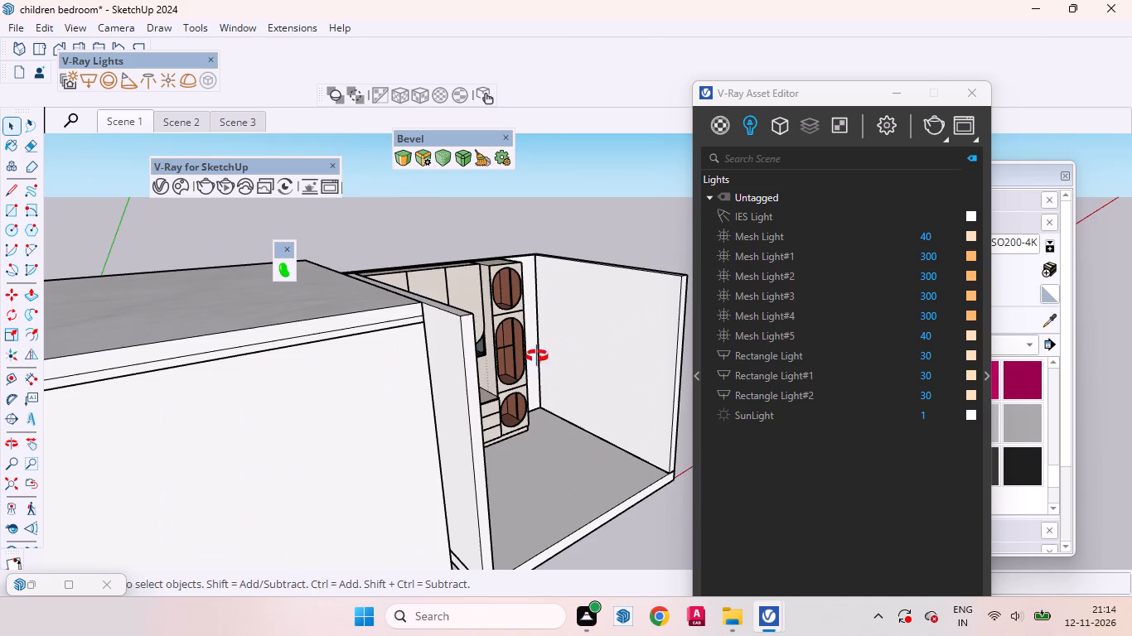
{"action": "middle_click_drag", "start_coordinate": [542, 356], "coordinate": [410, 324]}
{"action": "scroll", "coordinate": [538, 342], "scroll_direction": "up", "scroll_amount": 7}
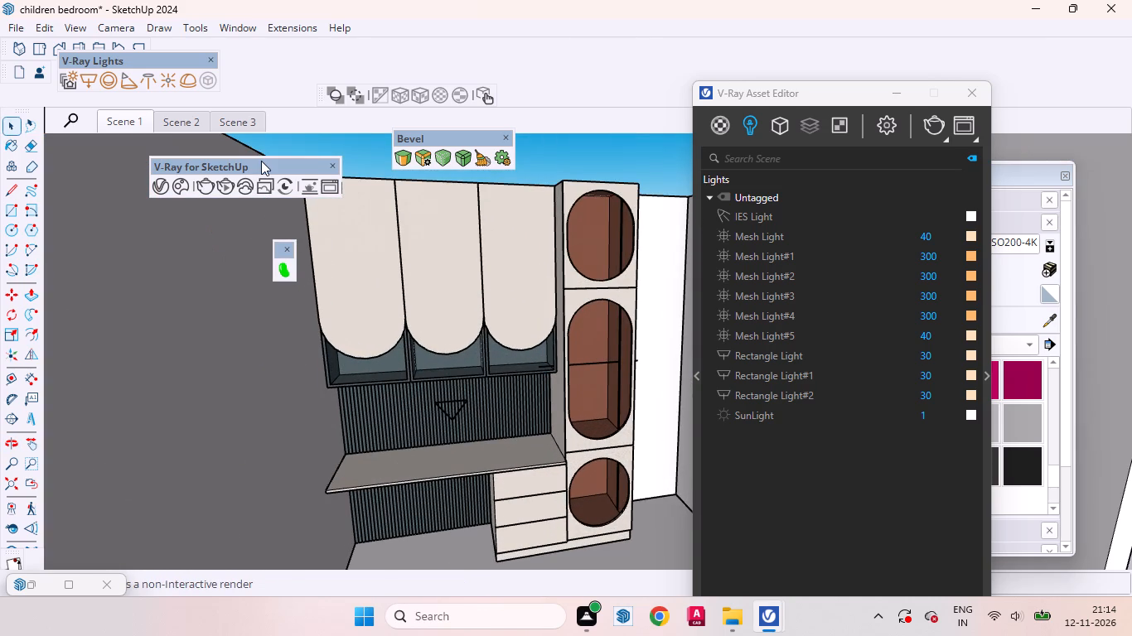
{"action": "left_click", "coordinate": [244, 123]}
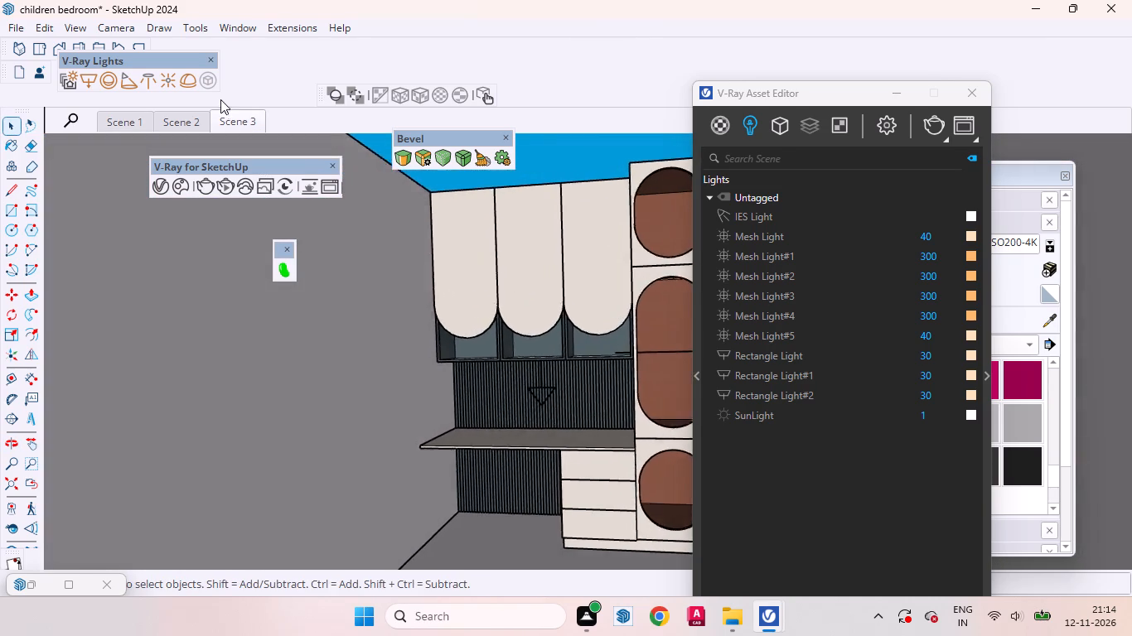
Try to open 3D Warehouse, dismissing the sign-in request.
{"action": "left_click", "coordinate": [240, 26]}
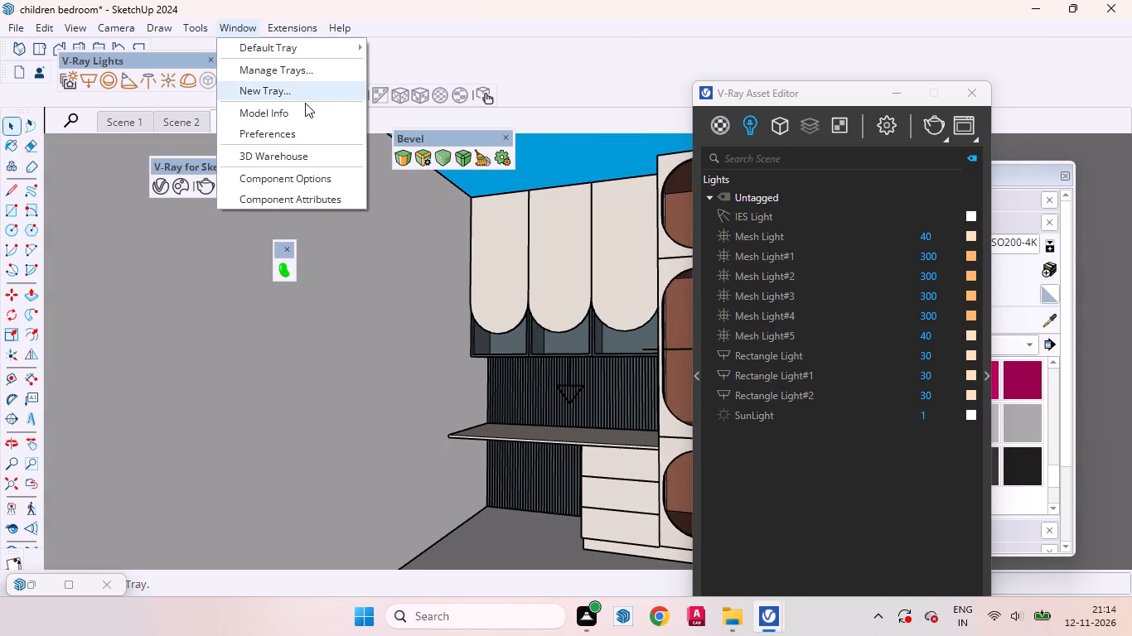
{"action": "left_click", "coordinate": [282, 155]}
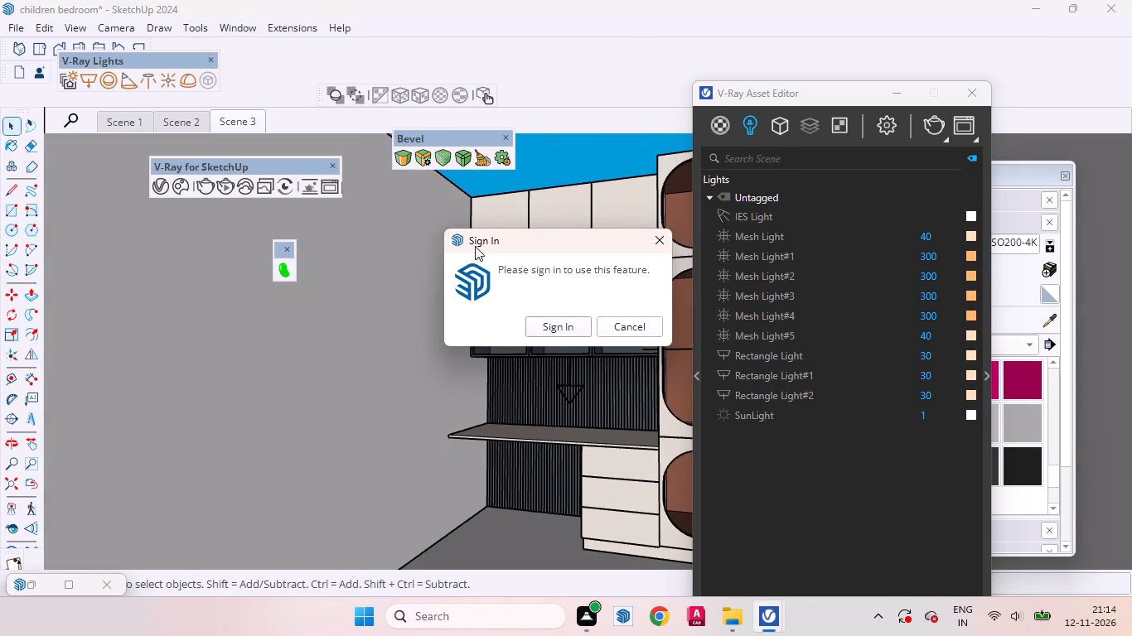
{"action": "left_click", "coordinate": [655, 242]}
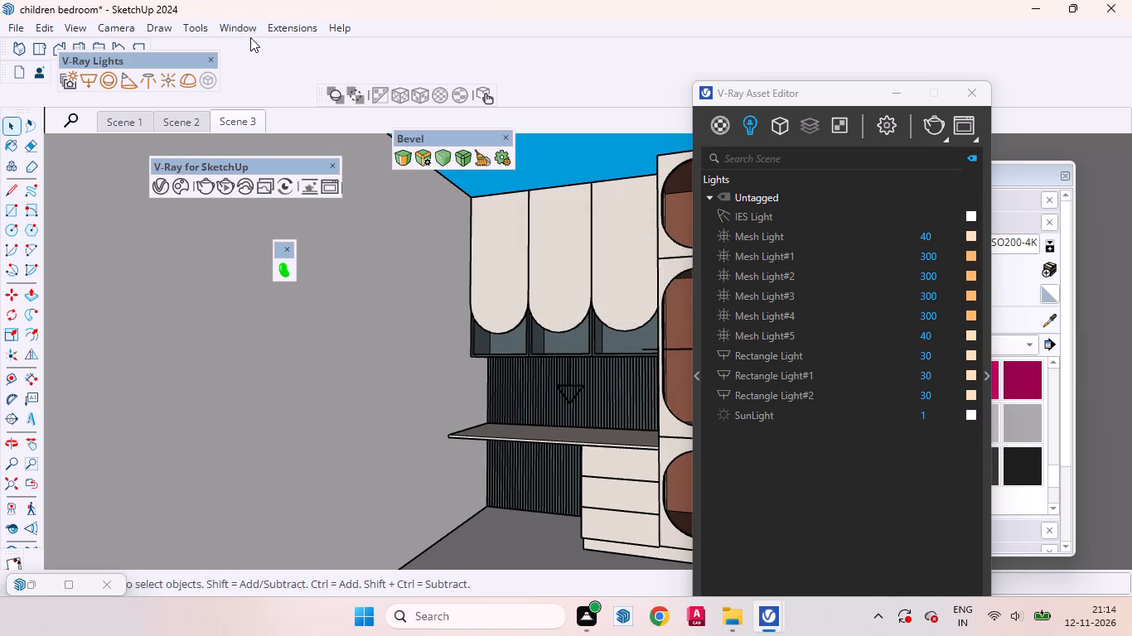
Browse the V-Ray materials in Chaos Cosmos, closing the browser and collapsing the material library again.
{"action": "left_click", "coordinate": [696, 388]}
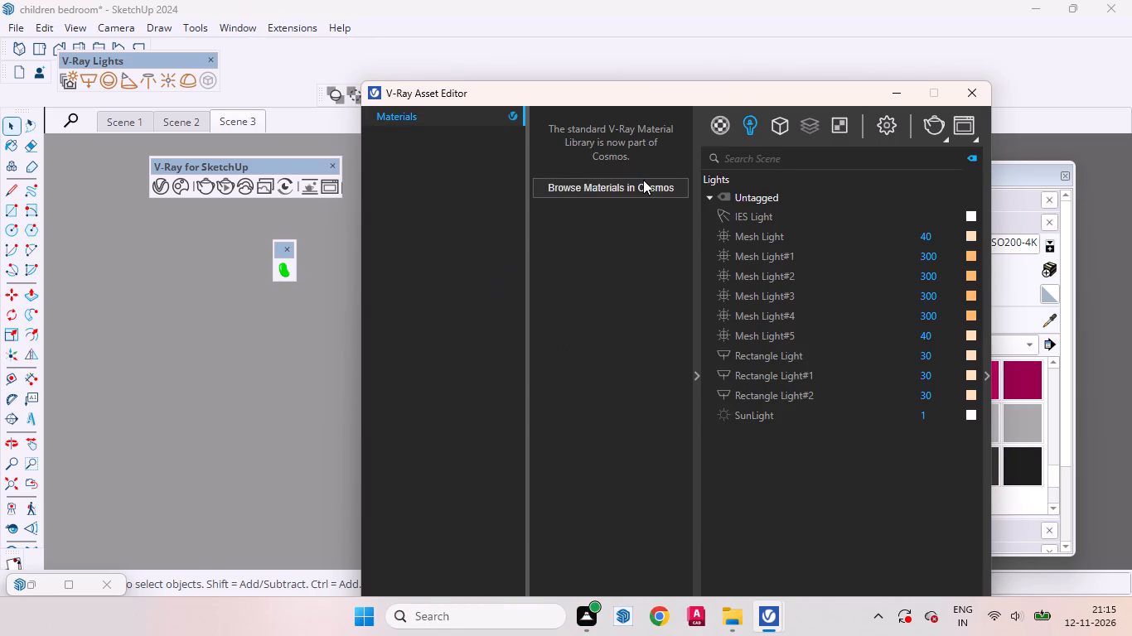
{"action": "left_click", "coordinate": [643, 180]}
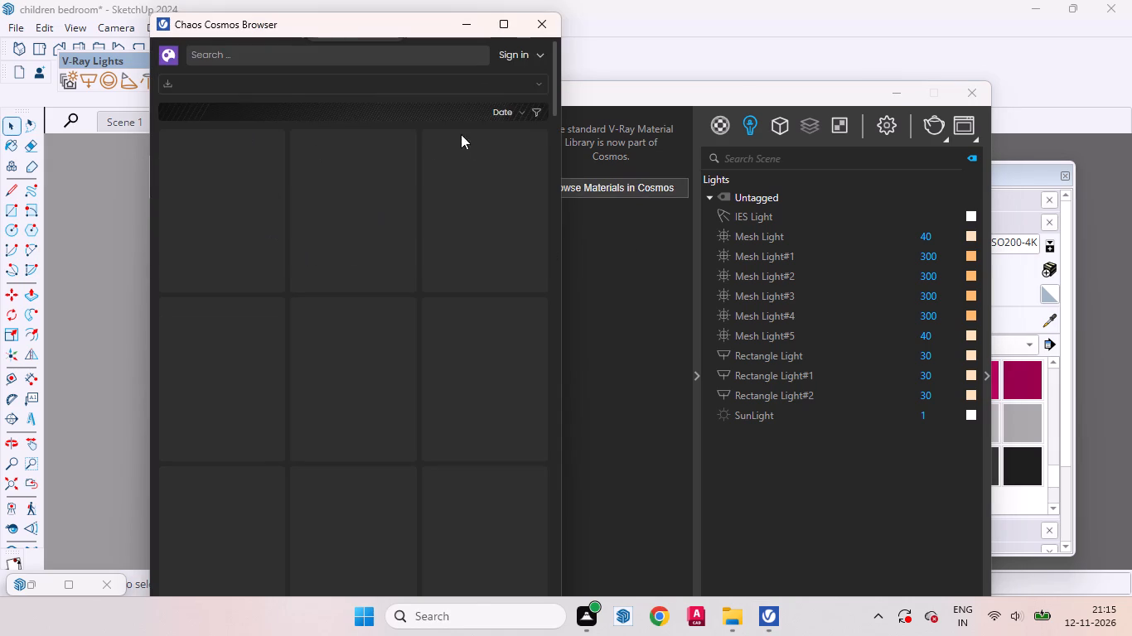
{"action": "left_click", "coordinate": [539, 82]}
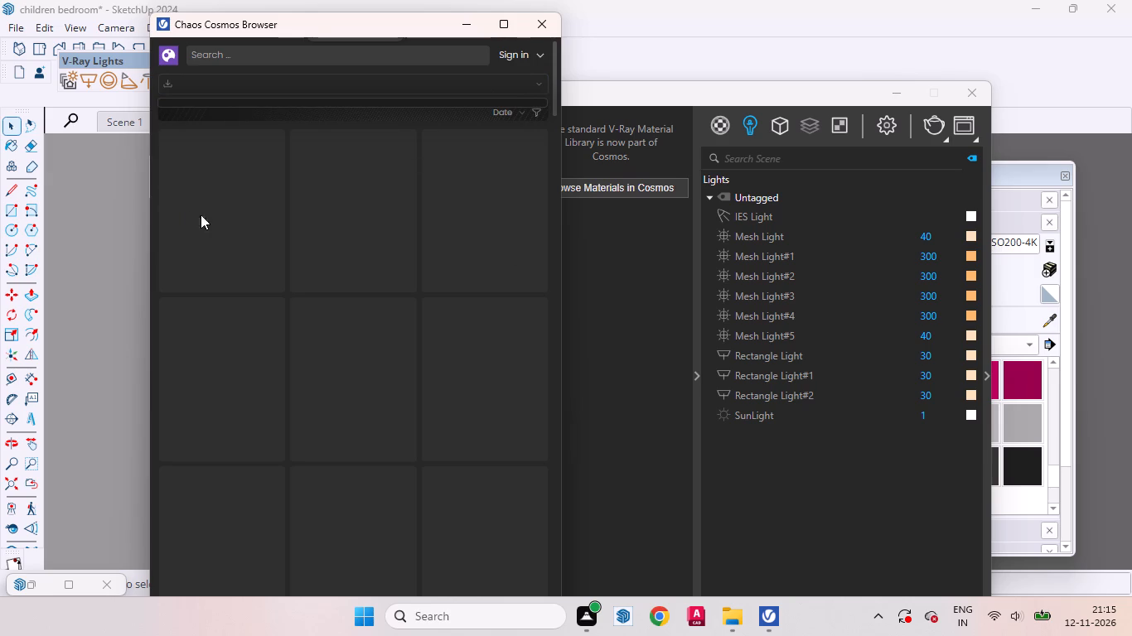
{"action": "left_click", "coordinate": [542, 31]}
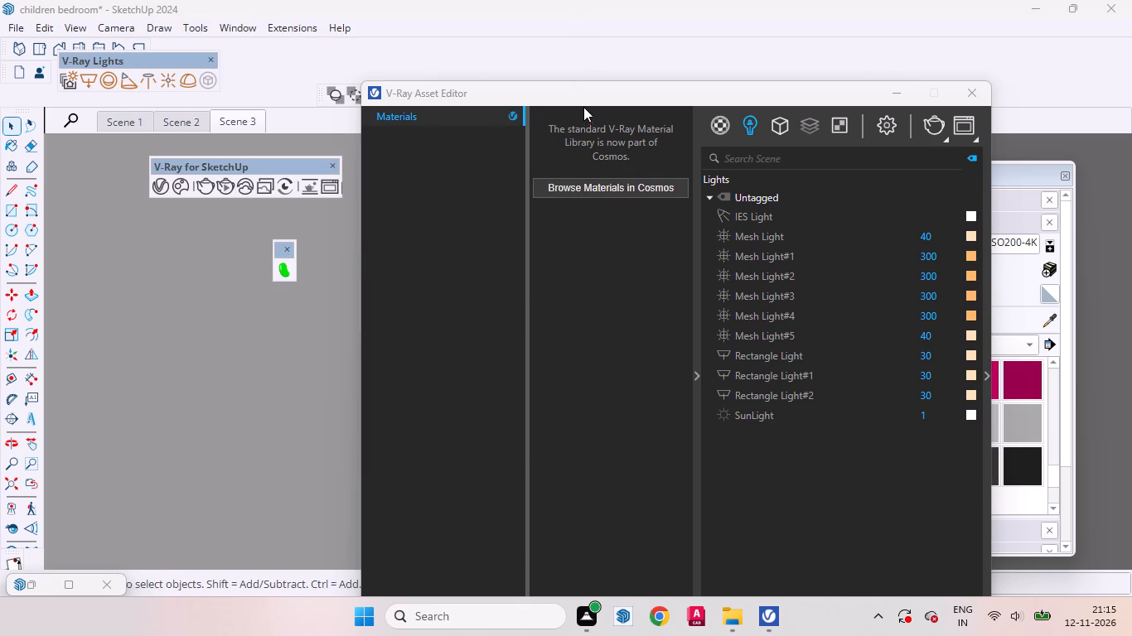
{"action": "left_click", "coordinate": [695, 344]}
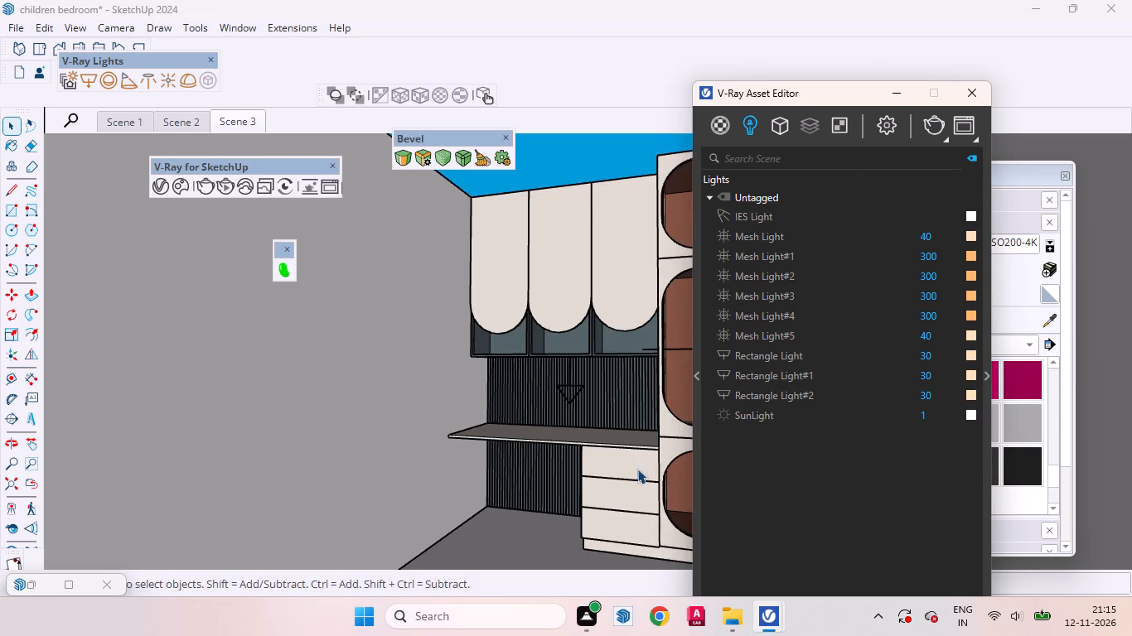
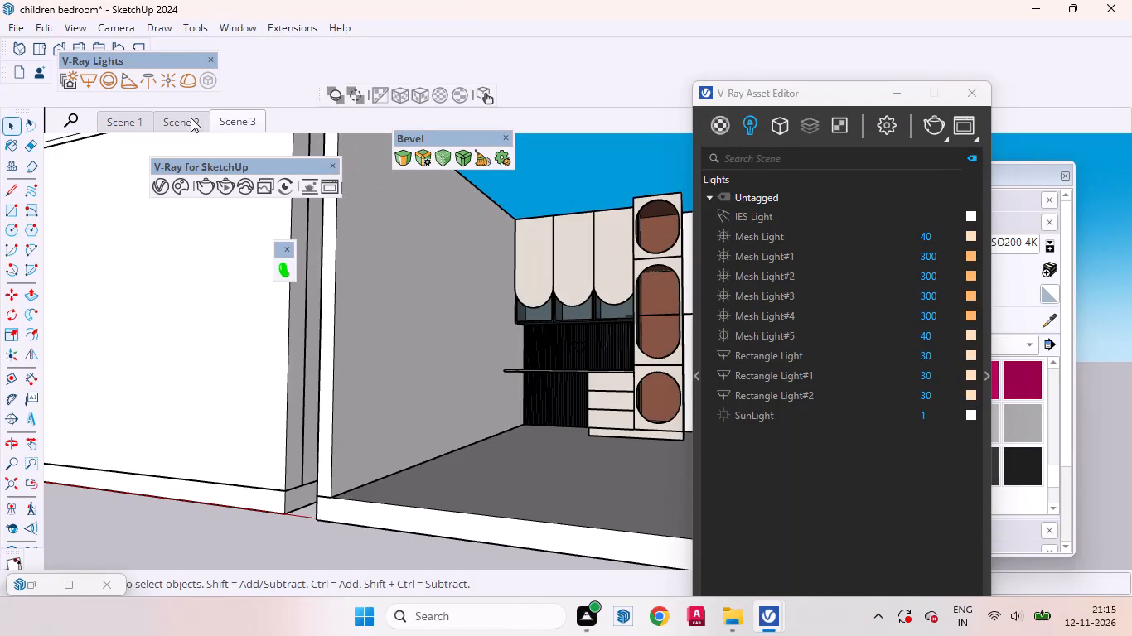
Switch the model view to Scene 2 and view the study unit's room shell from the front.
{"action": "left_click", "coordinate": [170, 118]}
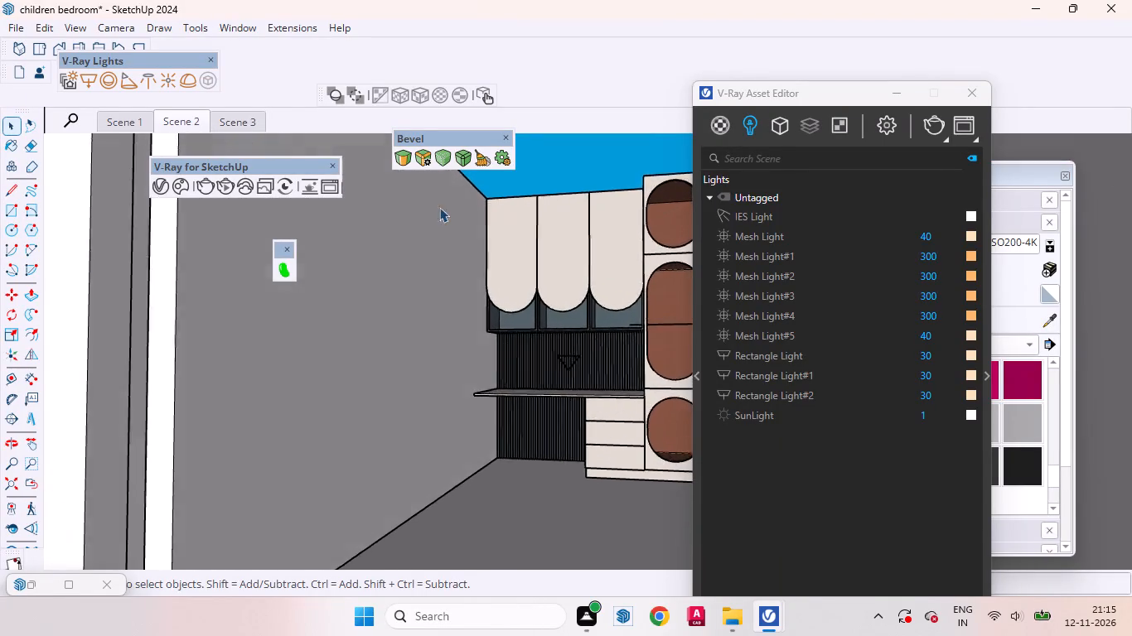
{"action": "scroll", "coordinate": [501, 306], "scroll_direction": "down", "scroll_amount": 6}
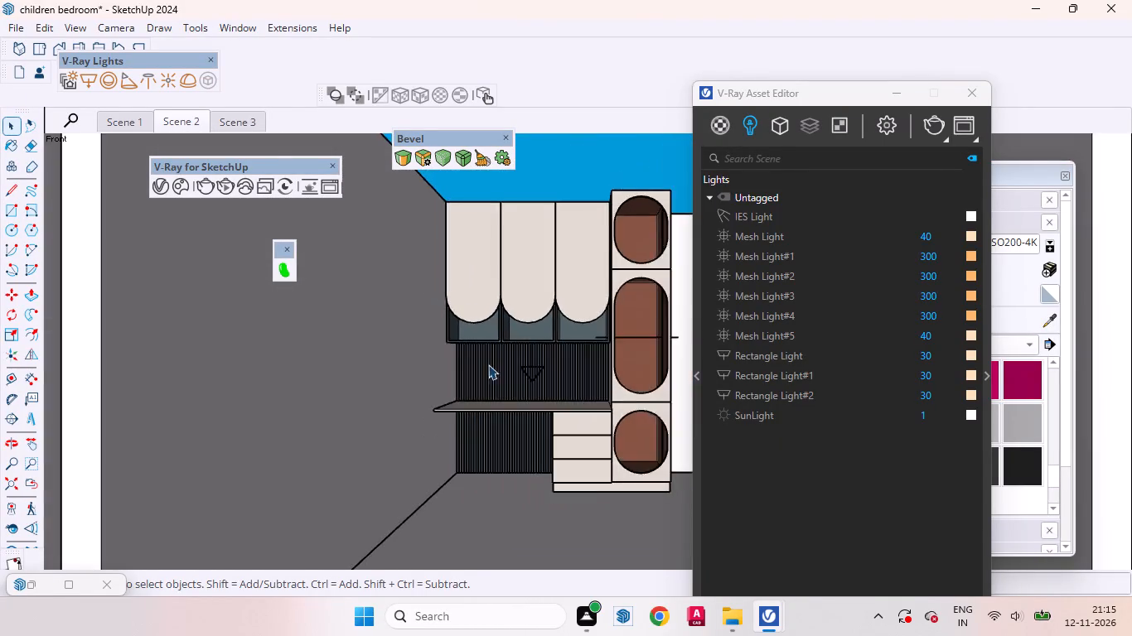
{"action": "scroll", "coordinate": [488, 364], "scroll_direction": "down", "scroll_amount": 8}
{"action": "scroll", "coordinate": [469, 455], "scroll_direction": "up", "scroll_amount": 4}
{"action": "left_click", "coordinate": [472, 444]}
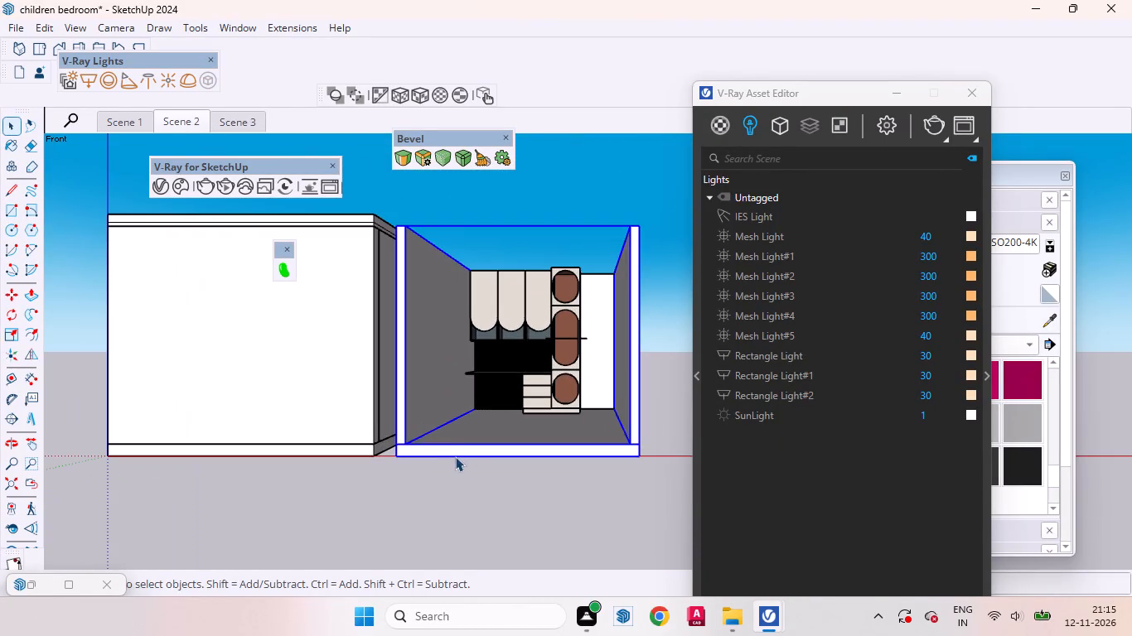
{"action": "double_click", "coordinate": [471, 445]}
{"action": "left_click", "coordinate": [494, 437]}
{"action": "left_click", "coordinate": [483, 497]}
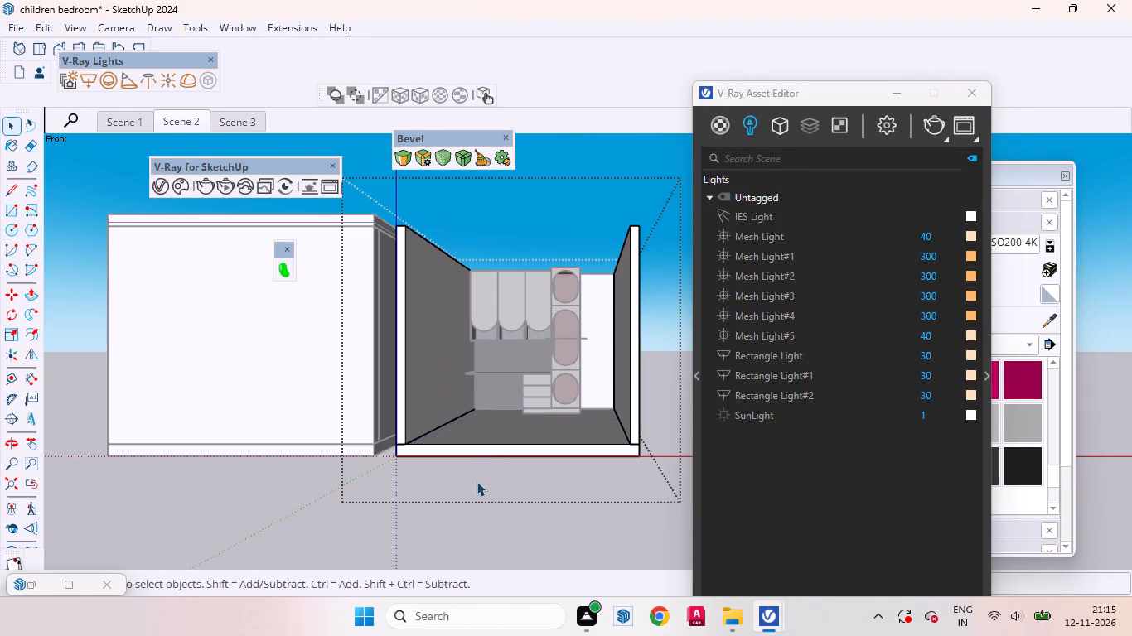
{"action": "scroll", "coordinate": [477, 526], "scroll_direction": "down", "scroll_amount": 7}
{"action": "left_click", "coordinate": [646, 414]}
Create a new empty group for the ceiling slab of the study unit's open-topped room.
{"action": "middle_click_drag", "start_coordinate": [637, 413], "coordinate": [637, 452]}
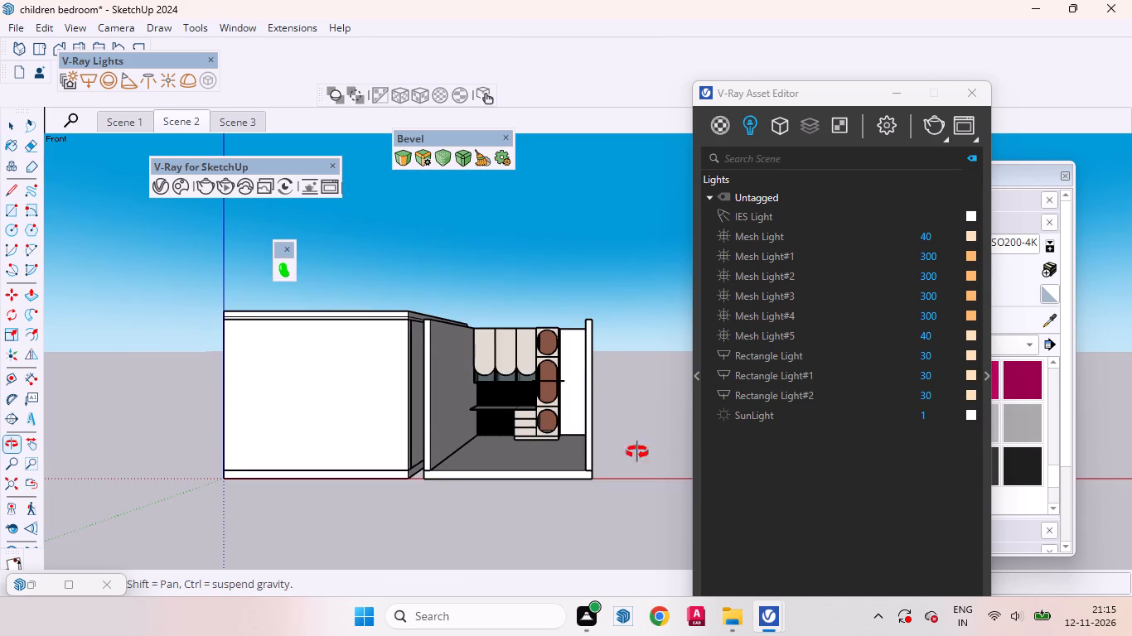
{"action": "middle_click_drag", "start_coordinate": [637, 452], "coordinate": [655, 551]}
{"action": "scroll", "coordinate": [491, 303], "scroll_direction": "up", "scroll_amount": 8}
{"action": "right_click", "coordinate": [502, 284]}
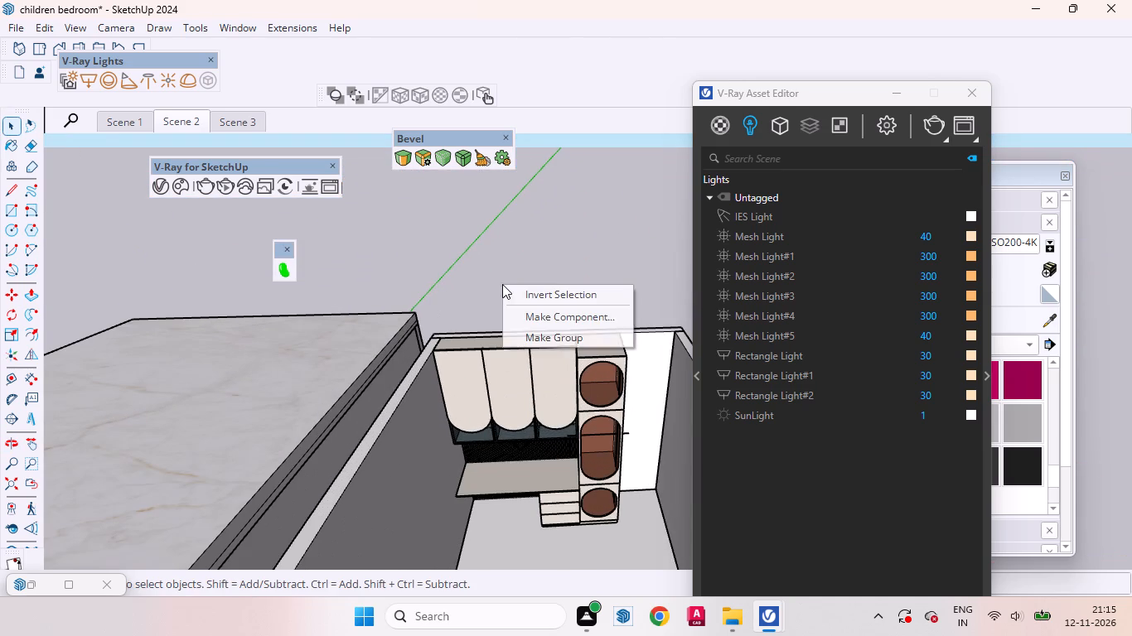
{"action": "left_click", "coordinate": [554, 338]}
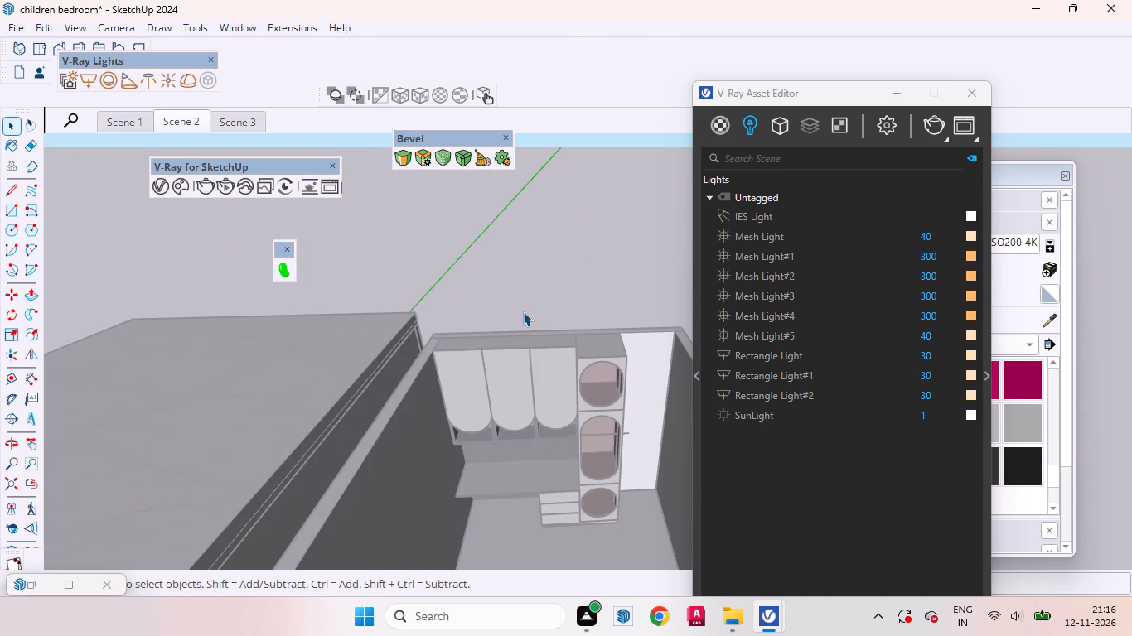
Draw a rectangle across the room's open top, from the back wall corner beside the bedroom to the diagonally opposite front corner.
{"action": "key", "text": "r"}
{"action": "scroll", "coordinate": [495, 315], "scroll_direction": "up", "scroll_amount": 11}
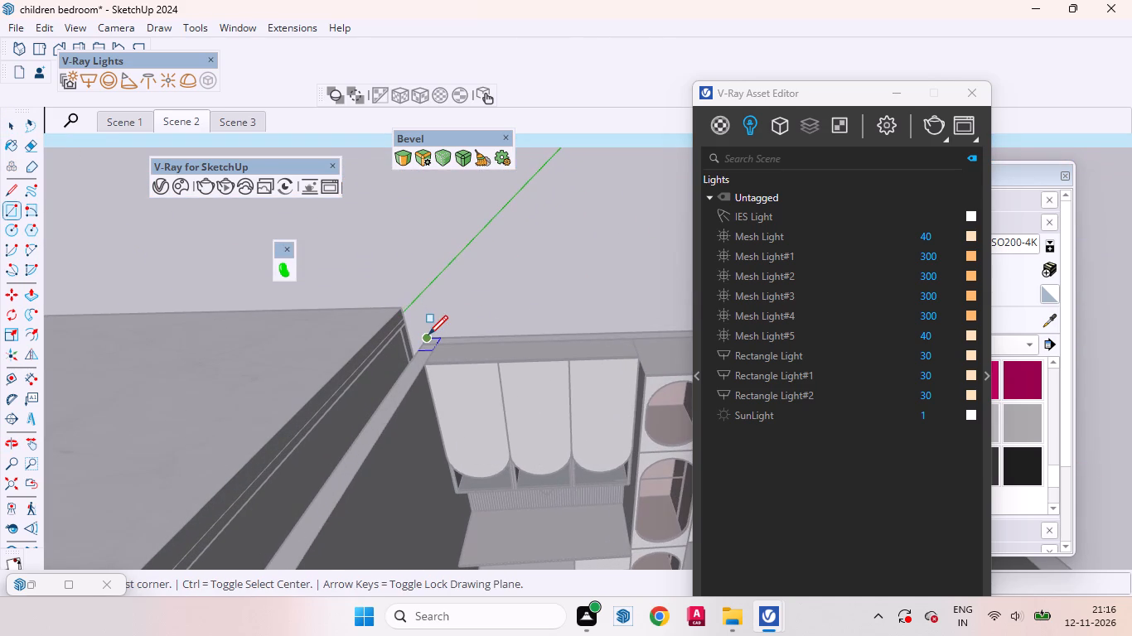
{"action": "scroll", "coordinate": [428, 328], "scroll_direction": "up", "scroll_amount": 14}
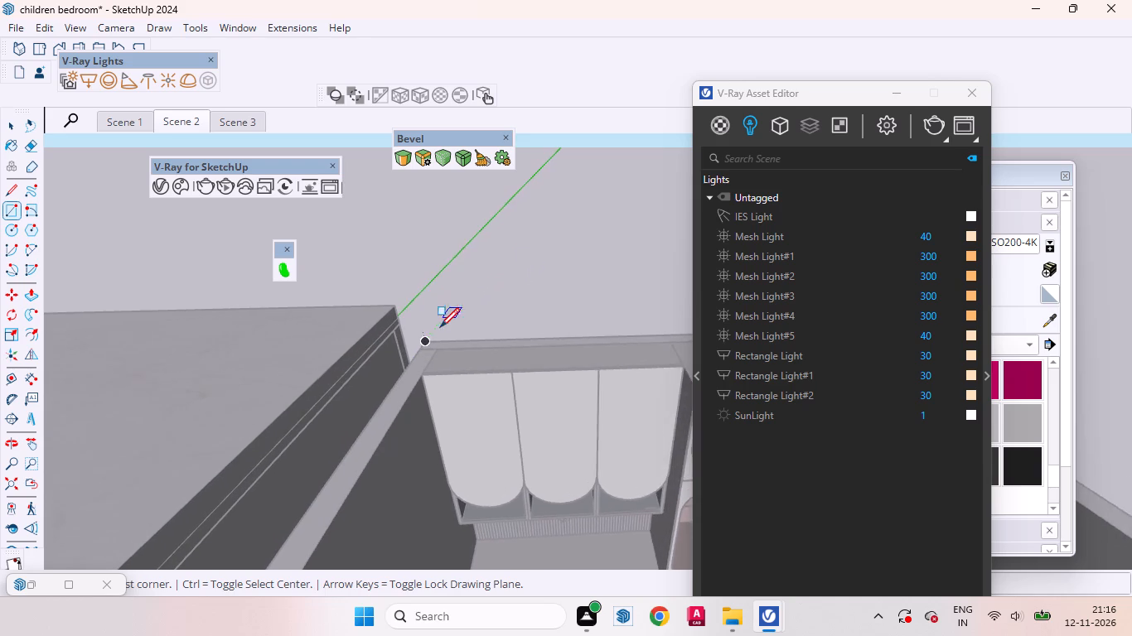
{"action": "scroll", "coordinate": [440, 327], "scroll_direction": "up", "scroll_amount": 13}
{"action": "left_click", "coordinate": [416, 354]}
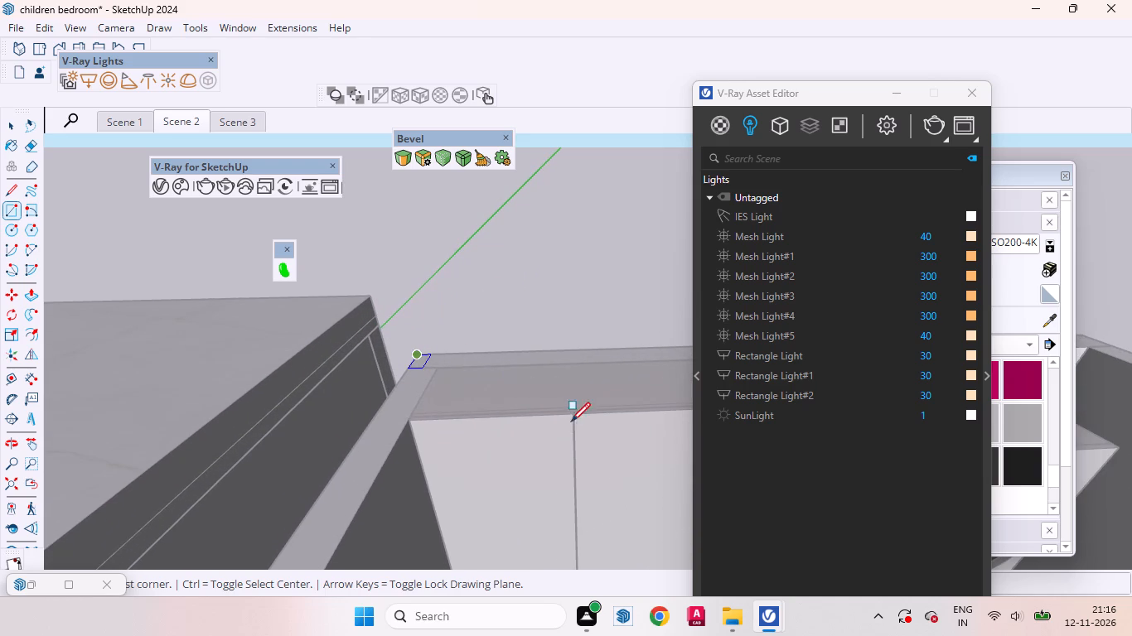
{"action": "scroll", "coordinate": [420, 355], "scroll_direction": "down", "scroll_amount": 15}
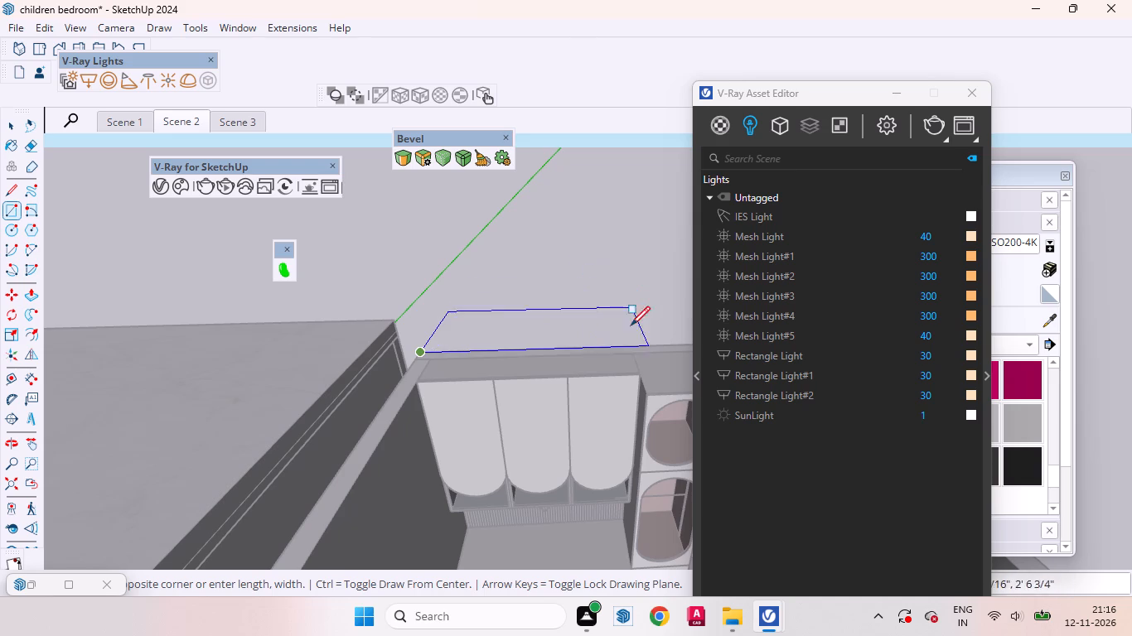
{"action": "scroll", "coordinate": [515, 358], "scroll_direction": "down", "scroll_amount": 15}
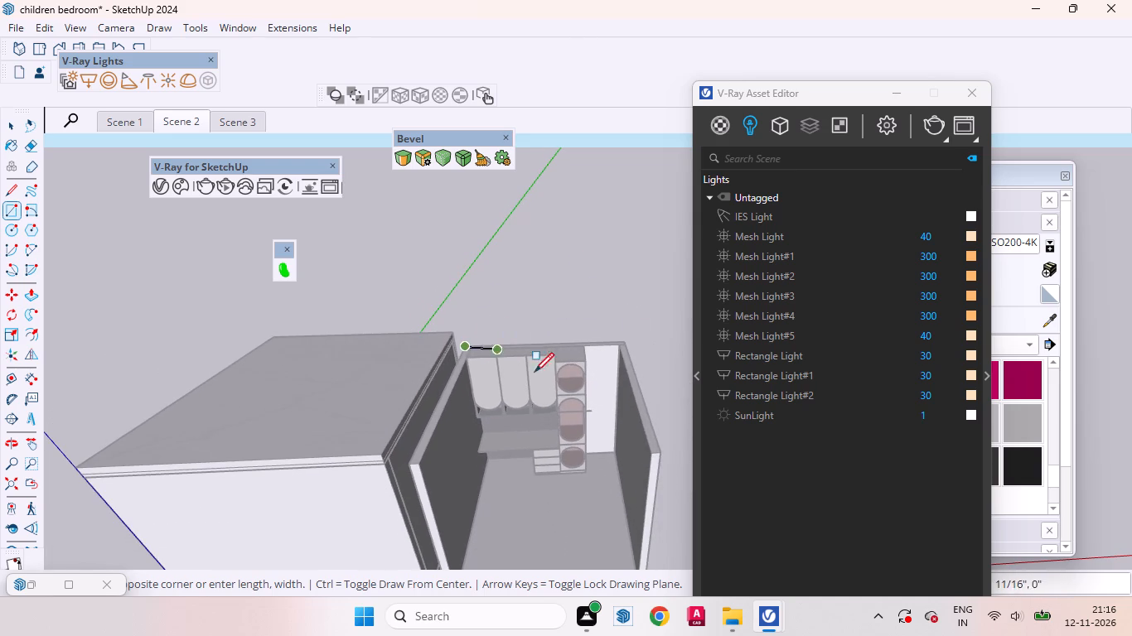
{"action": "scroll", "coordinate": [650, 455], "scroll_direction": "up", "scroll_amount": 6}
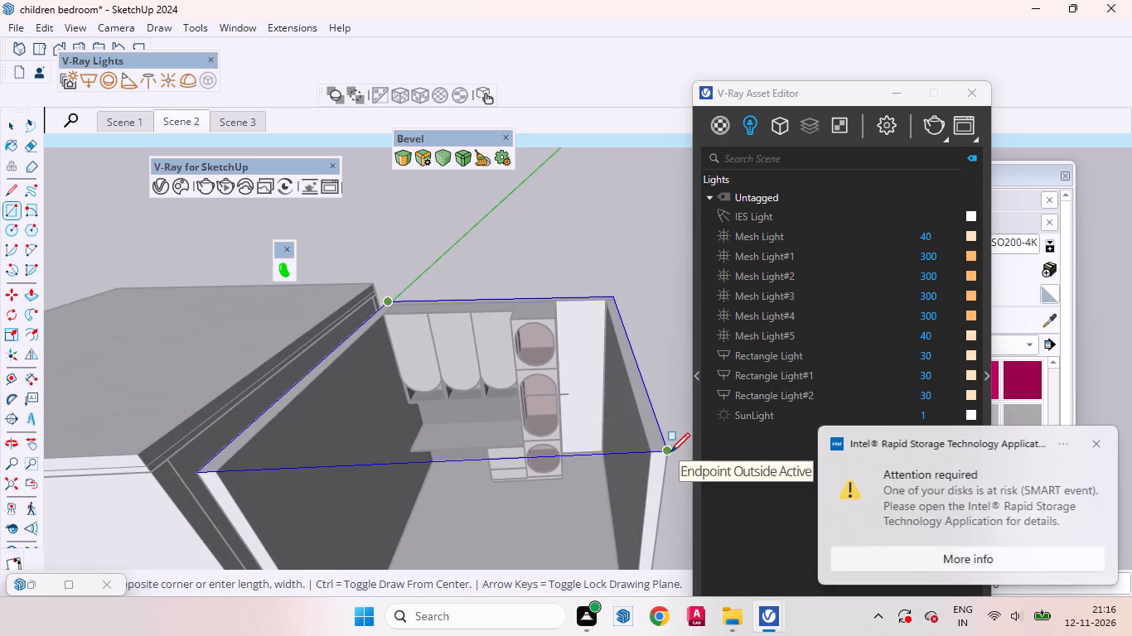
{"action": "left_click", "coordinate": [670, 452]}
Push/Pull the ceiling rectangle upward by 6 inches and exit the group.
{"action": "key", "text": "p"}
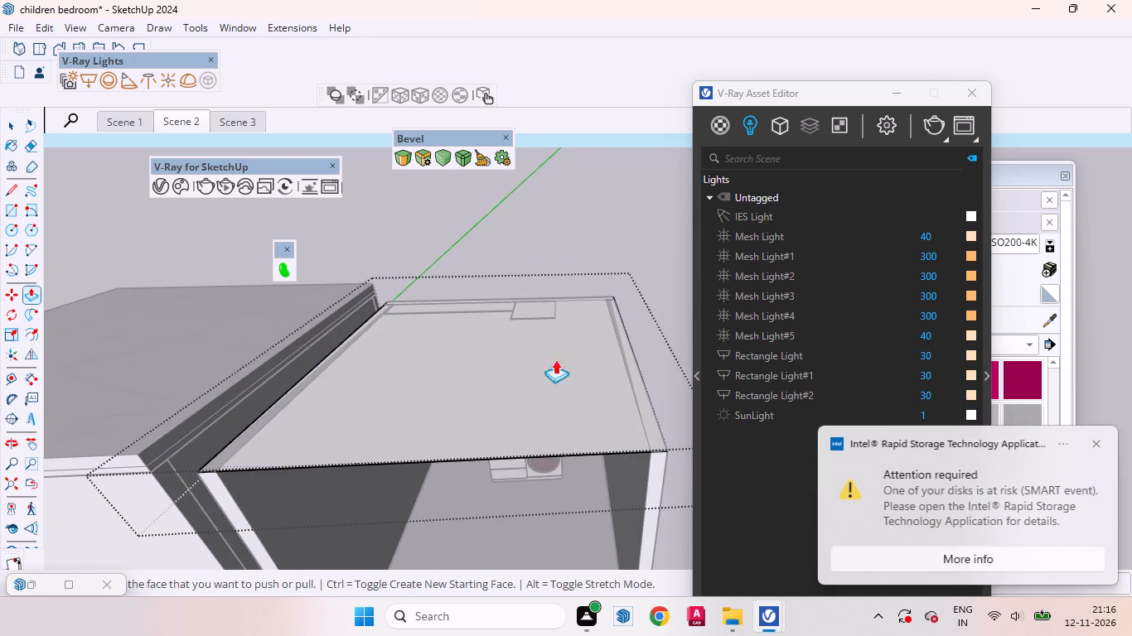
{"action": "left_click", "coordinate": [520, 377]}
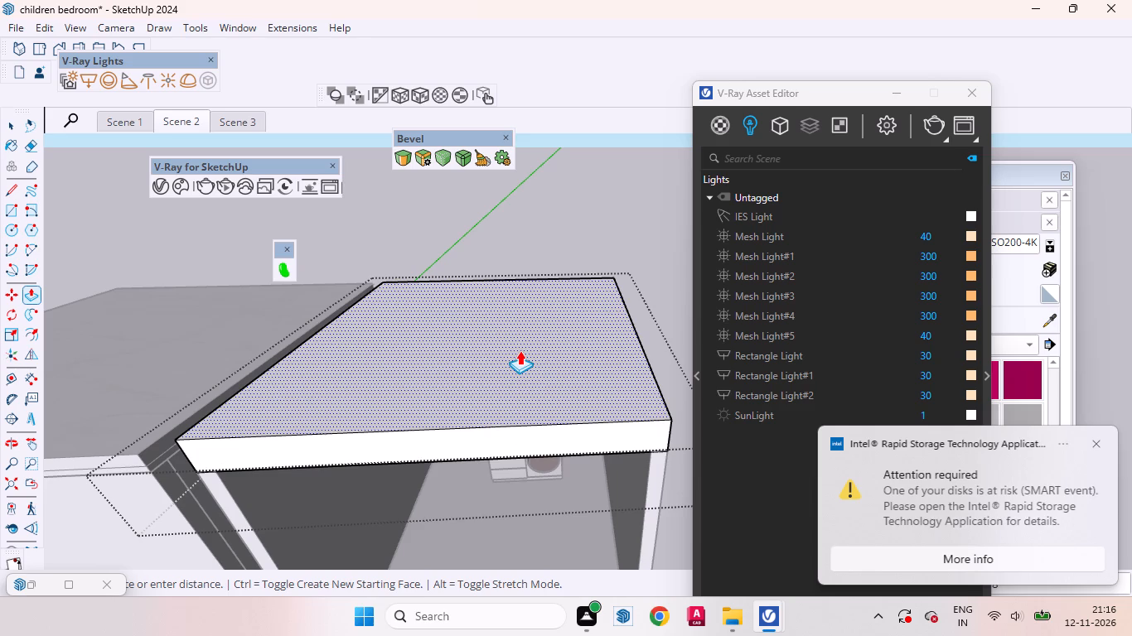
{"action": "key", "text": "6"}
{"action": "key", "text": "Return"}
{"action": "key", "text": "space"}
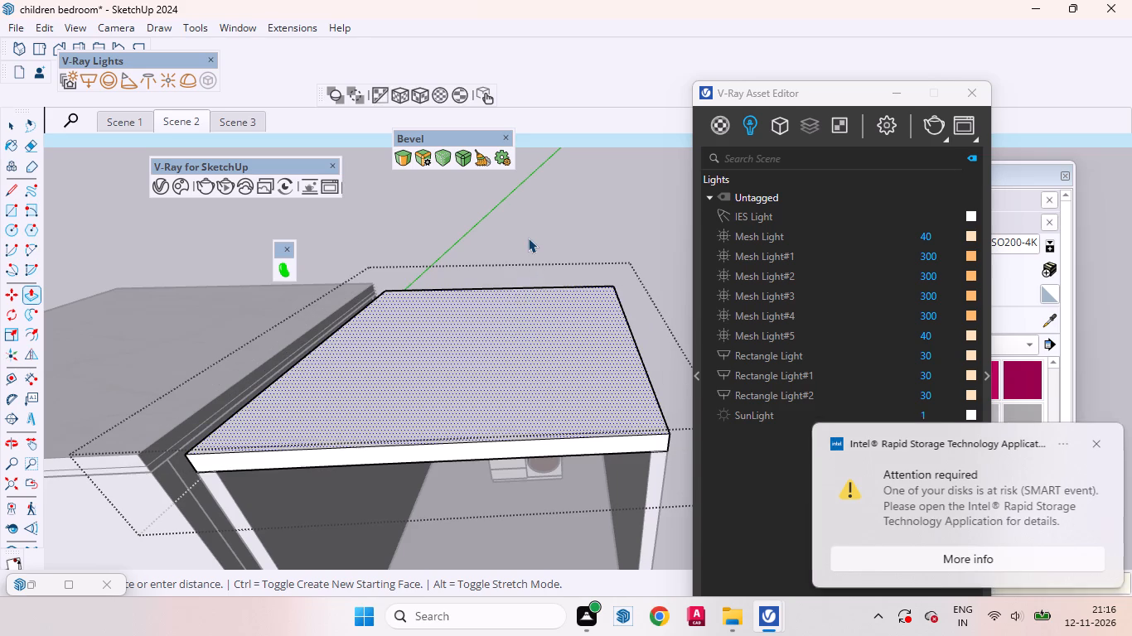
{"action": "left_click", "coordinate": [528, 238]}
Return to Scene 2 and move the V-Ray Asset Editor window clear of the study unit.
{"action": "left_click", "coordinate": [185, 122]}
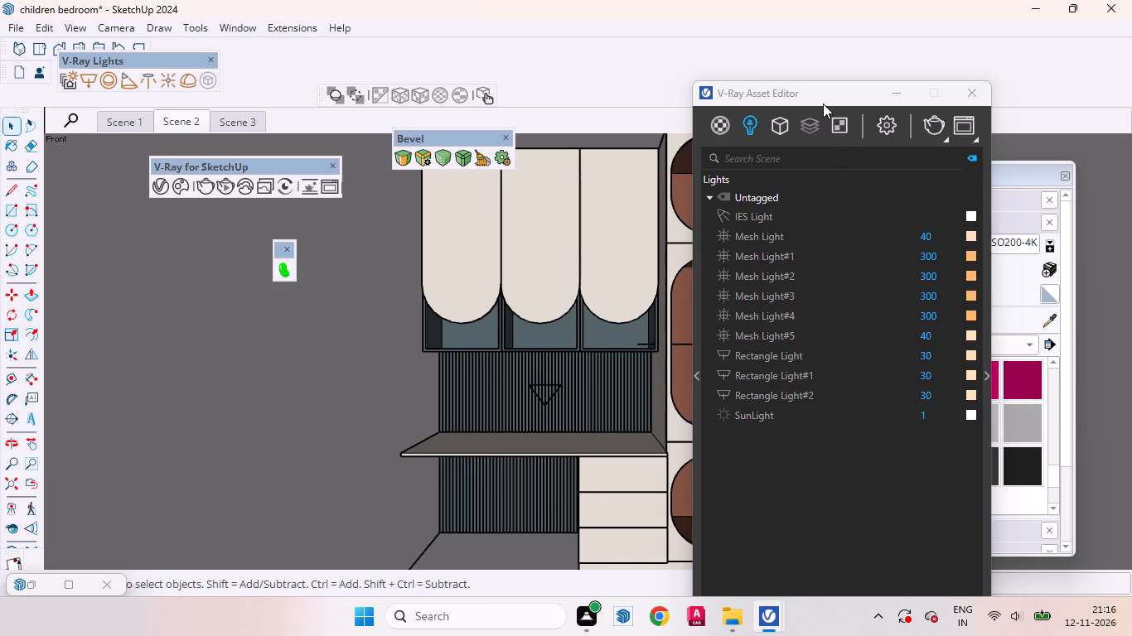
{"action": "left_click_drag", "start_coordinate": [820, 94], "coordinate": [997, 144]}
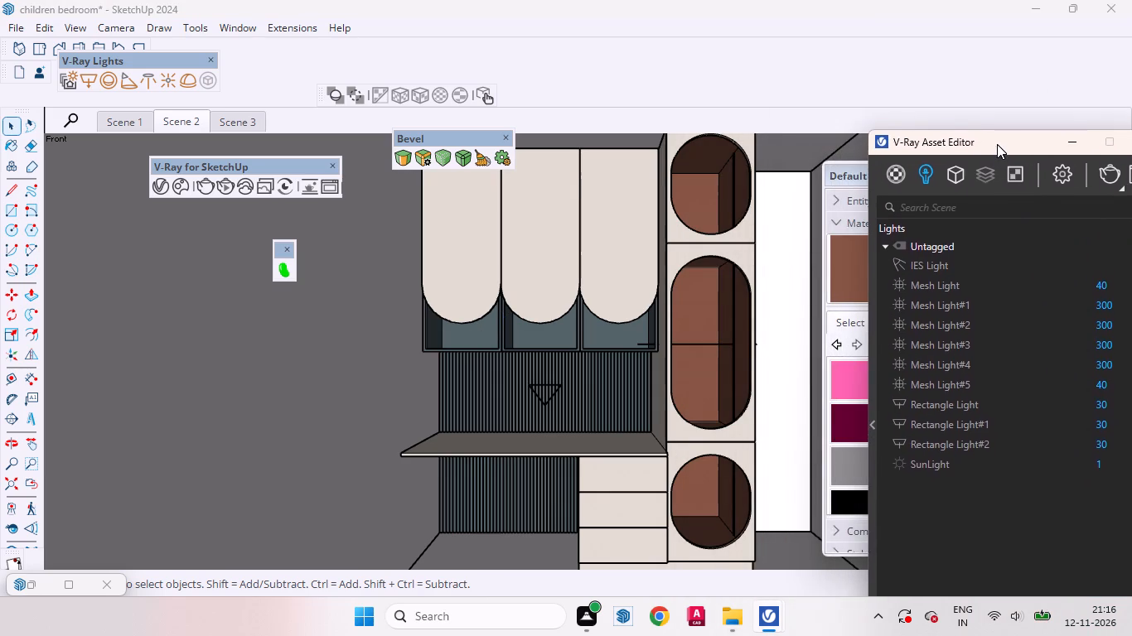
{"action": "left_click_drag", "start_coordinate": [997, 144], "coordinate": [254, 335]}
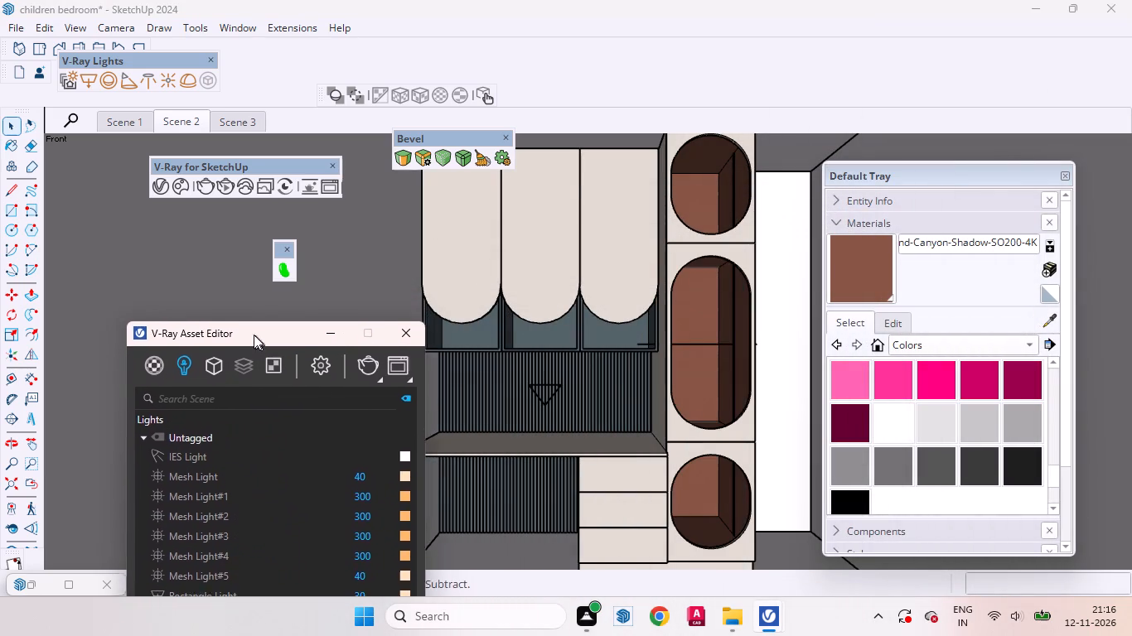
{"action": "left_click_drag", "start_coordinate": [254, 335], "coordinate": [223, 332]}
Examine the study unit in Scene 3 and Scene 2, including where its upper cabinets meet the new ceiling.
{"action": "left_click", "coordinate": [240, 117]}
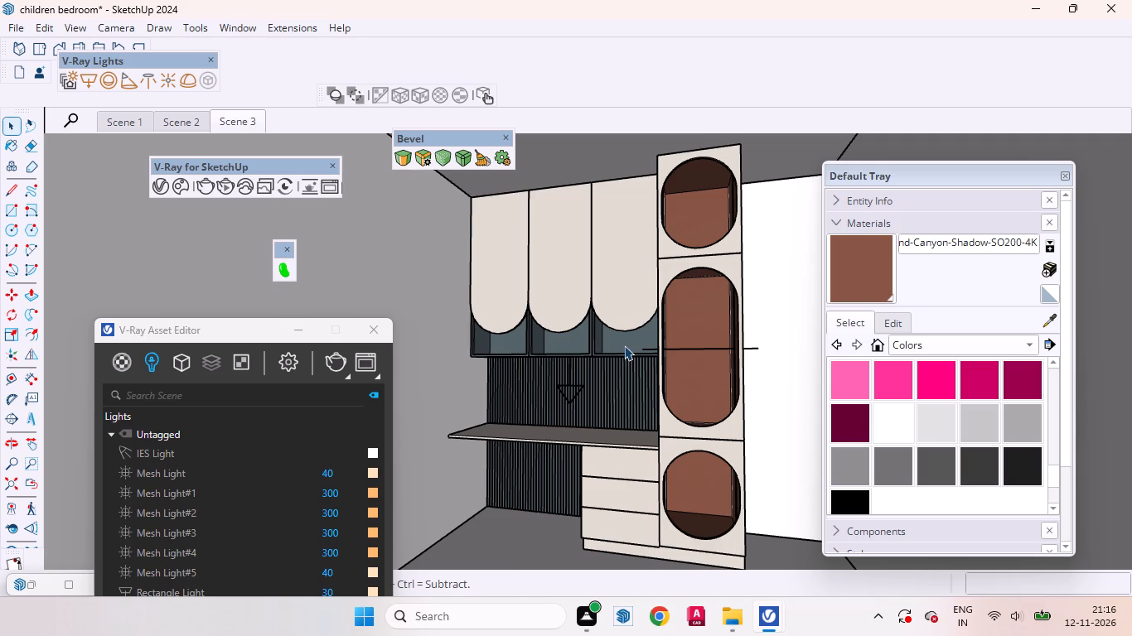
{"action": "left_click", "coordinate": [185, 120]}
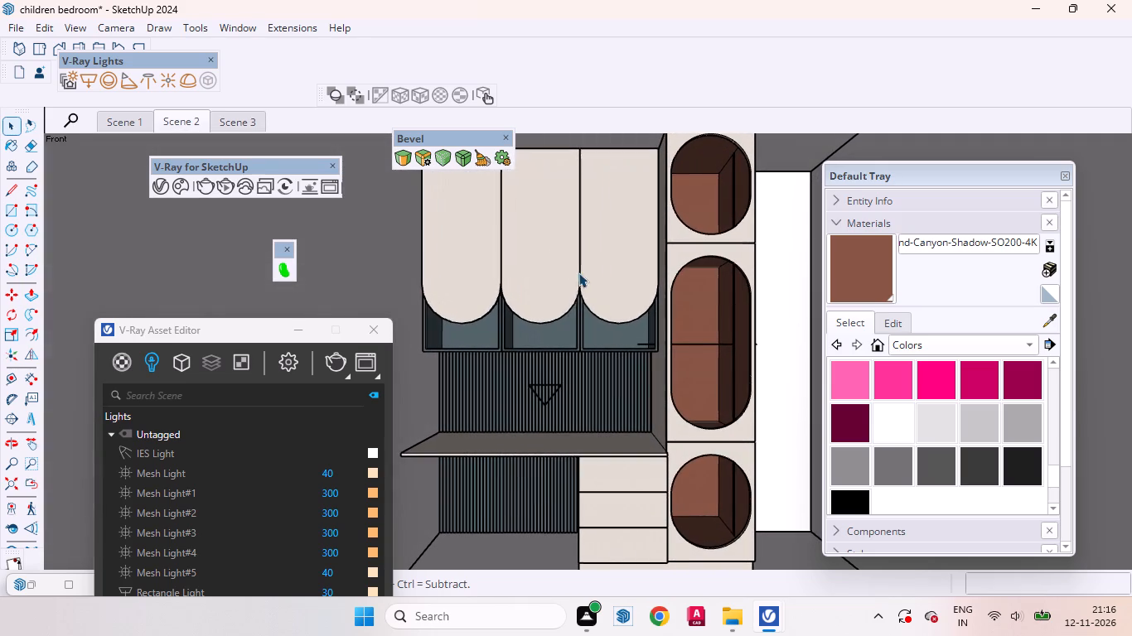
{"action": "scroll", "coordinate": [596, 312], "scroll_direction": "down", "scroll_amount": 5}
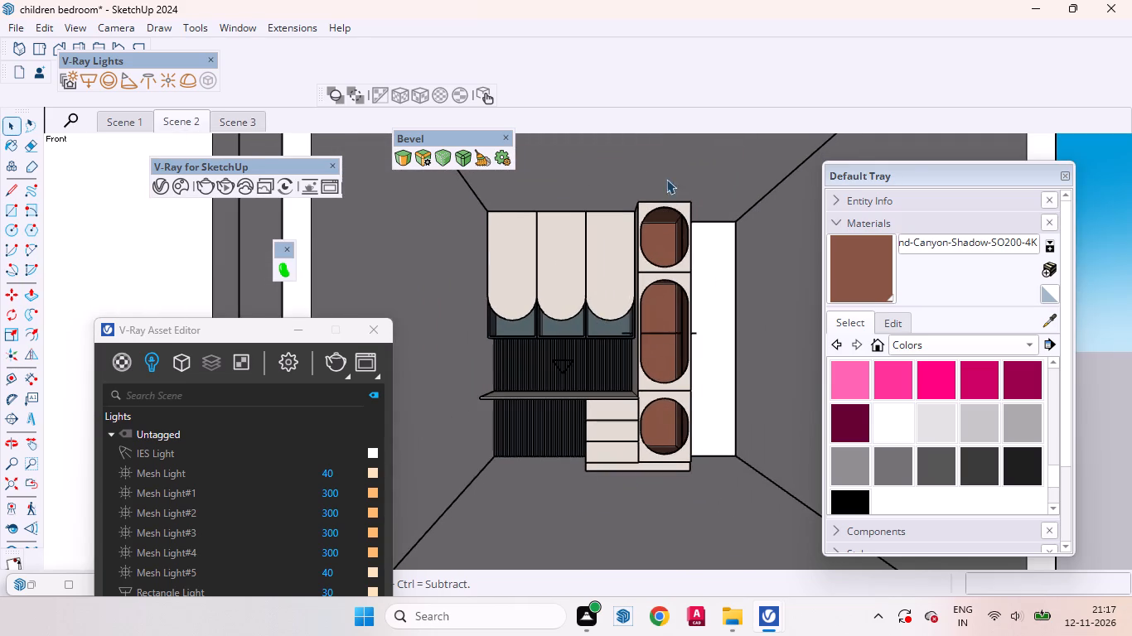
{"action": "scroll", "coordinate": [660, 175], "scroll_direction": "up", "scroll_amount": 16}
{"action": "middle_click_drag", "start_coordinate": [589, 227], "coordinate": [646, 272]}
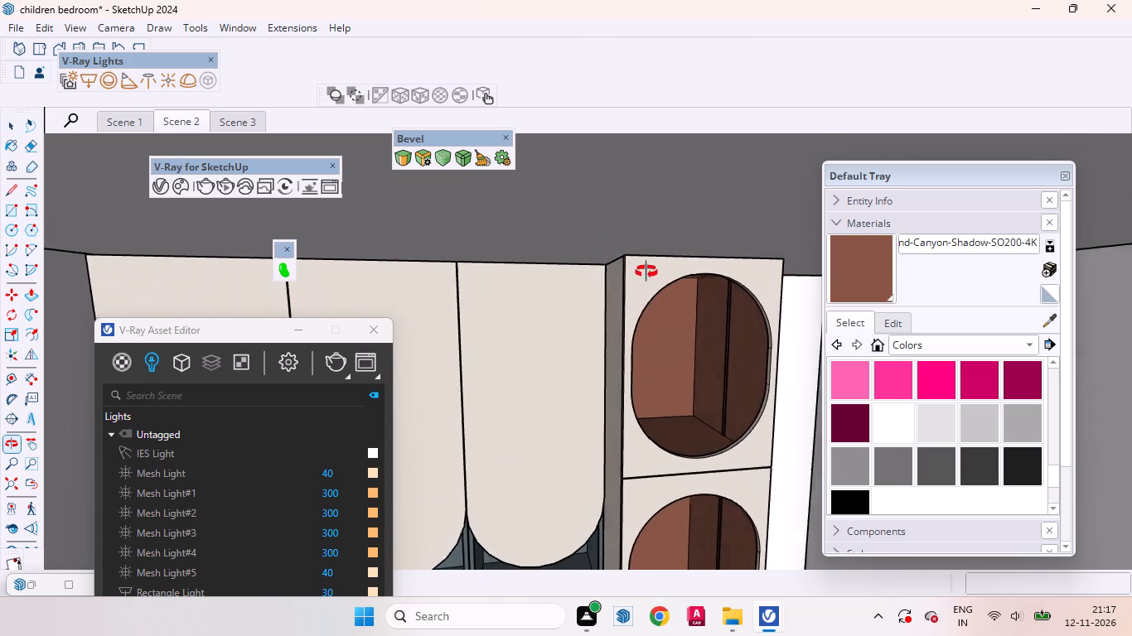
{"action": "middle_click_drag", "start_coordinate": [646, 272], "coordinate": [607, 254]}
{"action": "scroll", "coordinate": [651, 238], "scroll_direction": "up", "scroll_amount": 12}
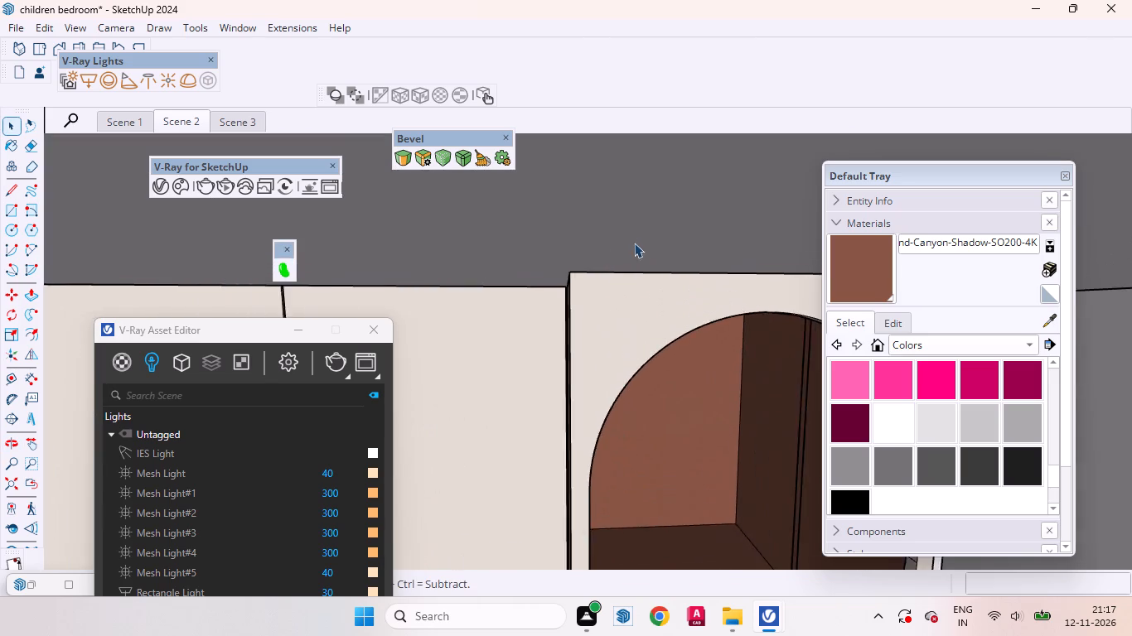
{"action": "scroll", "coordinate": [634, 243], "scroll_direction": "up", "scroll_amount": 14}
{"action": "scroll", "coordinate": [549, 271], "scroll_direction": "up", "scroll_amount": 1}
{"action": "middle_click_drag", "start_coordinate": [549, 273], "coordinate": [602, 288]}
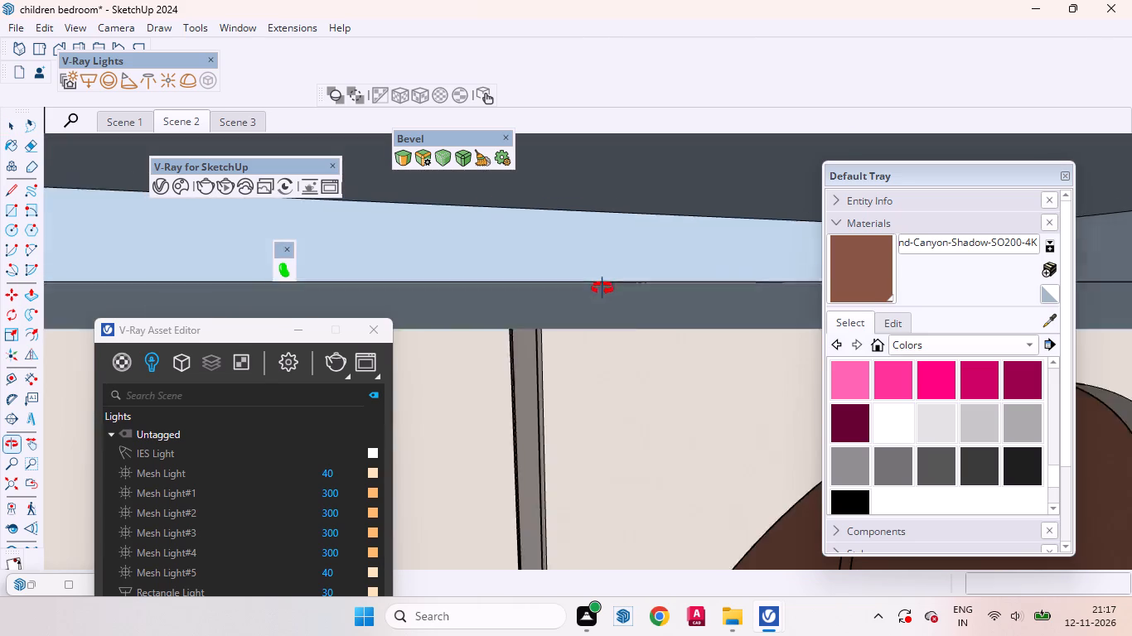
{"action": "middle_click_drag", "start_coordinate": [602, 288], "coordinate": [573, 254]}
{"action": "scroll", "coordinate": [565, 254], "scroll_direction": "down", "scroll_amount": 13}
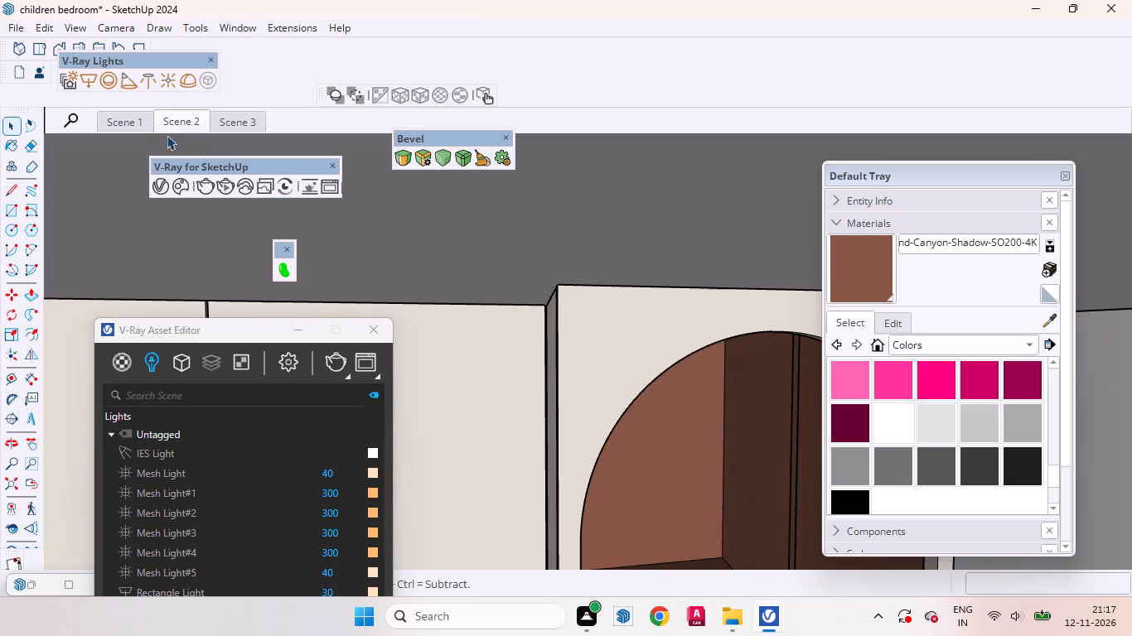
{"action": "left_click", "coordinate": [172, 124]}
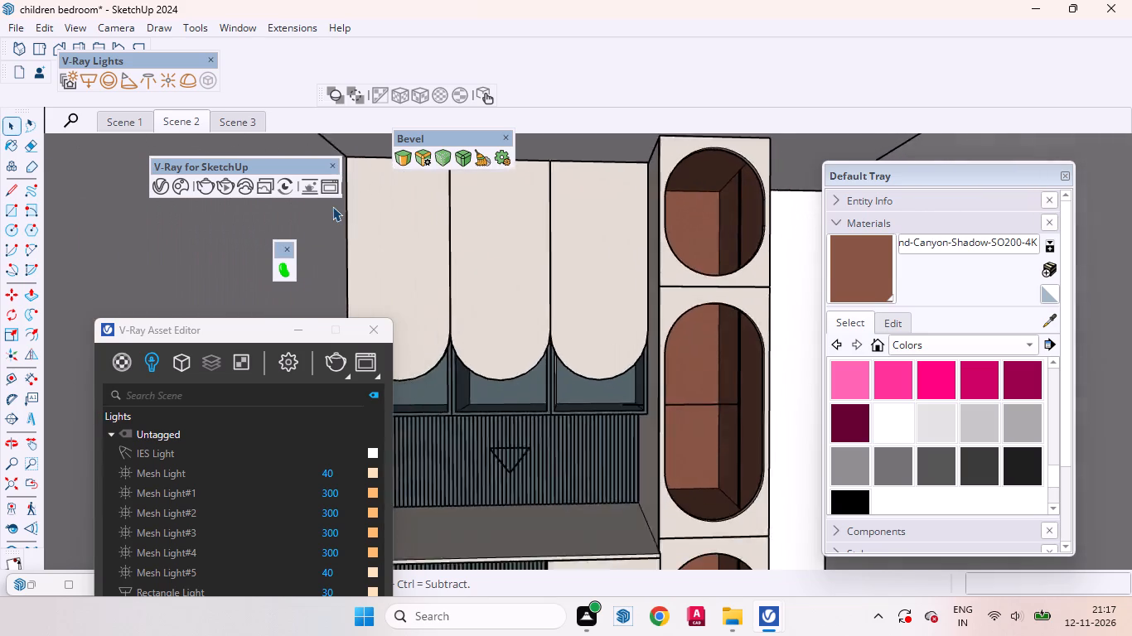
{"action": "scroll", "coordinate": [573, 295], "scroll_direction": "down", "scroll_amount": 3}
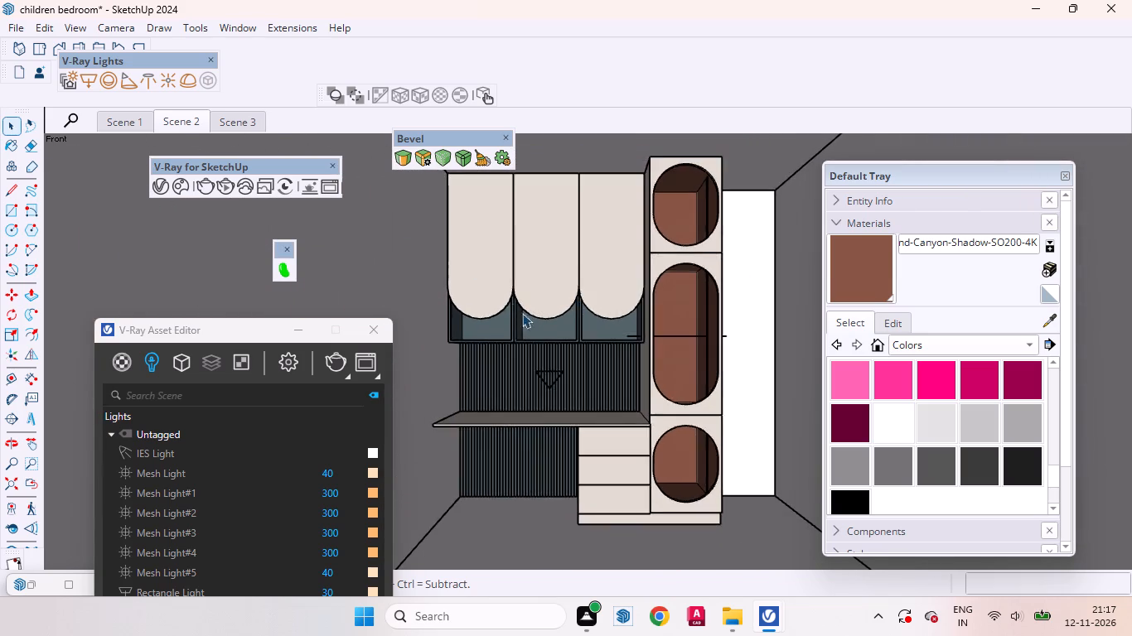
{"action": "scroll", "coordinate": [536, 321], "scroll_direction": "down", "scroll_amount": 4}
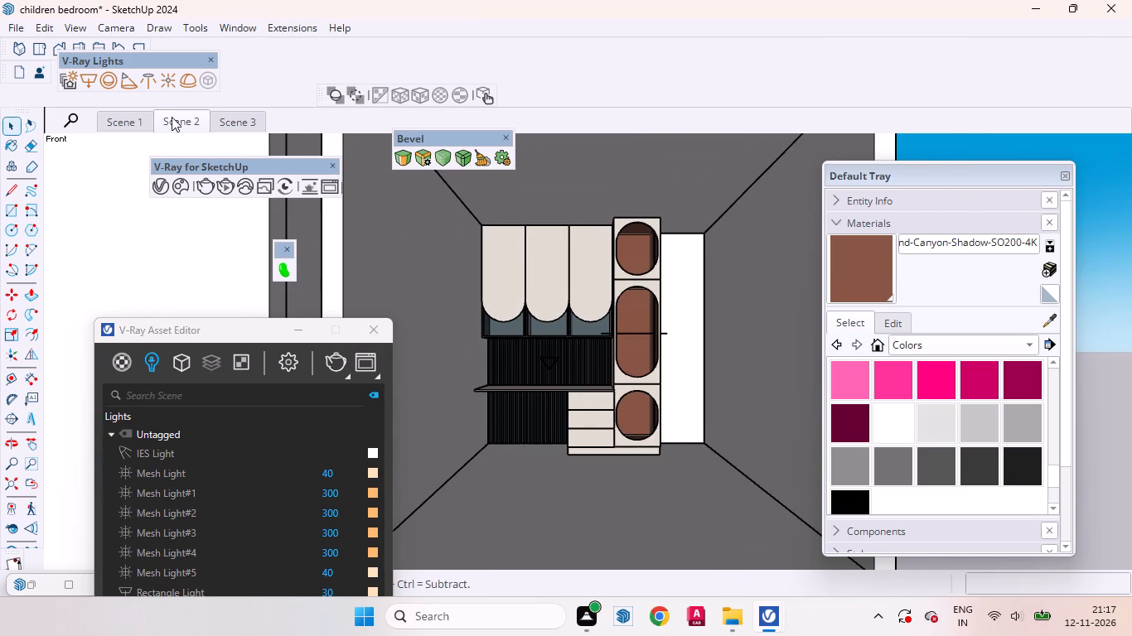
{"action": "left_click", "coordinate": [172, 117]}
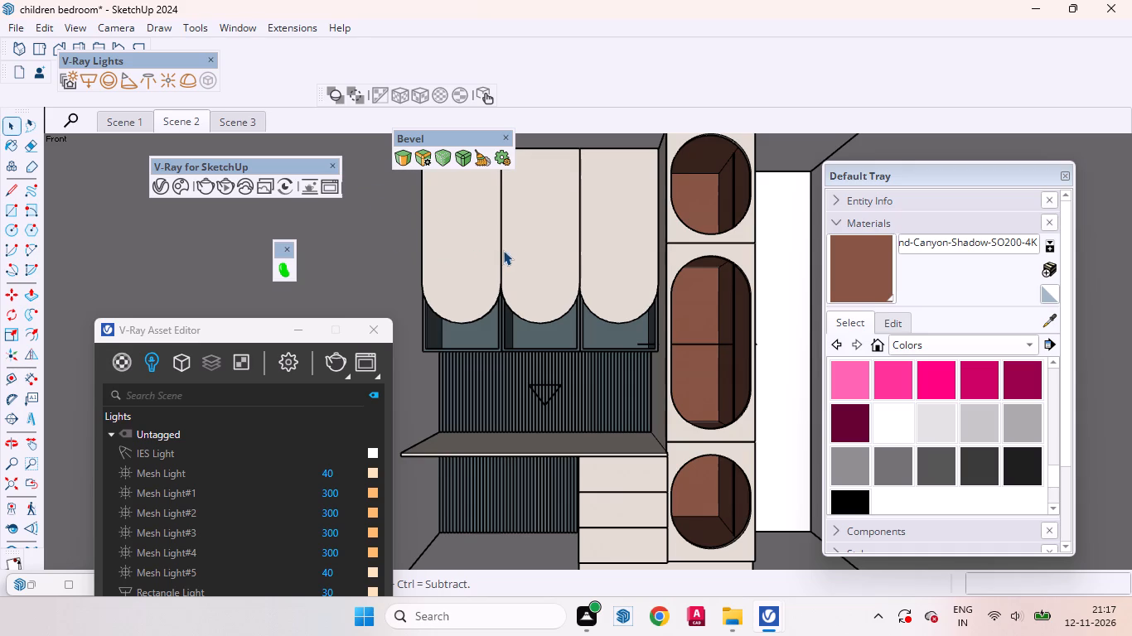
Inspect the study unit's grouping by selecting its overhead cabinets, main carcass and the tall unit's middle and top front frames in turn.
{"action": "left_click", "coordinate": [599, 245]}
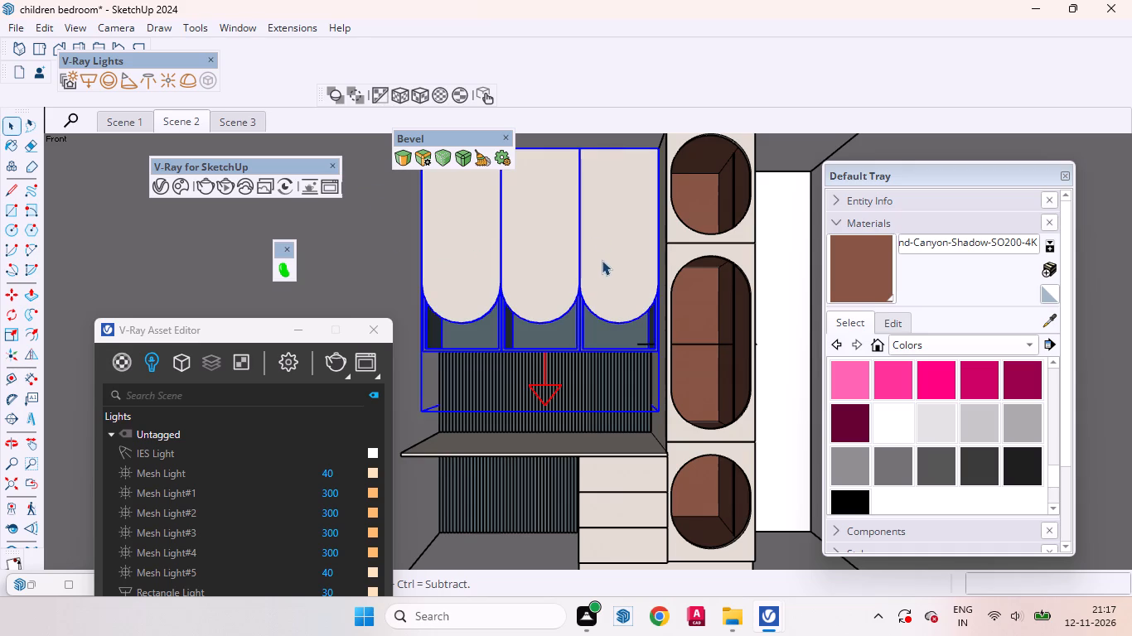
{"action": "left_click", "coordinate": [629, 475]}
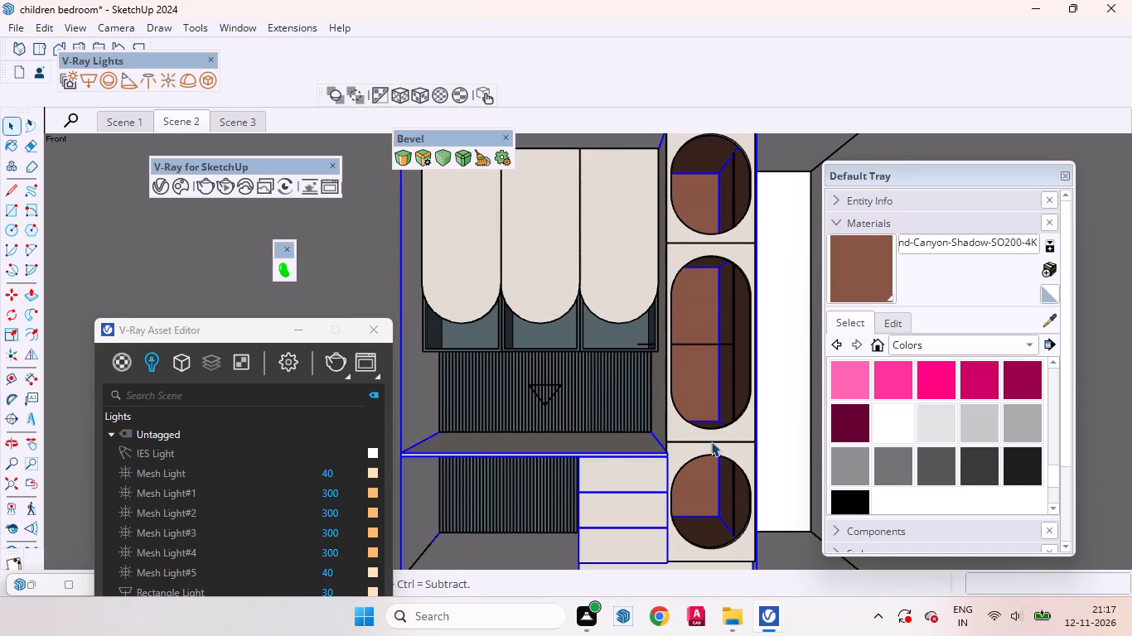
{"action": "left_click", "coordinate": [733, 438]}
{"action": "left_click", "coordinate": [629, 473]}
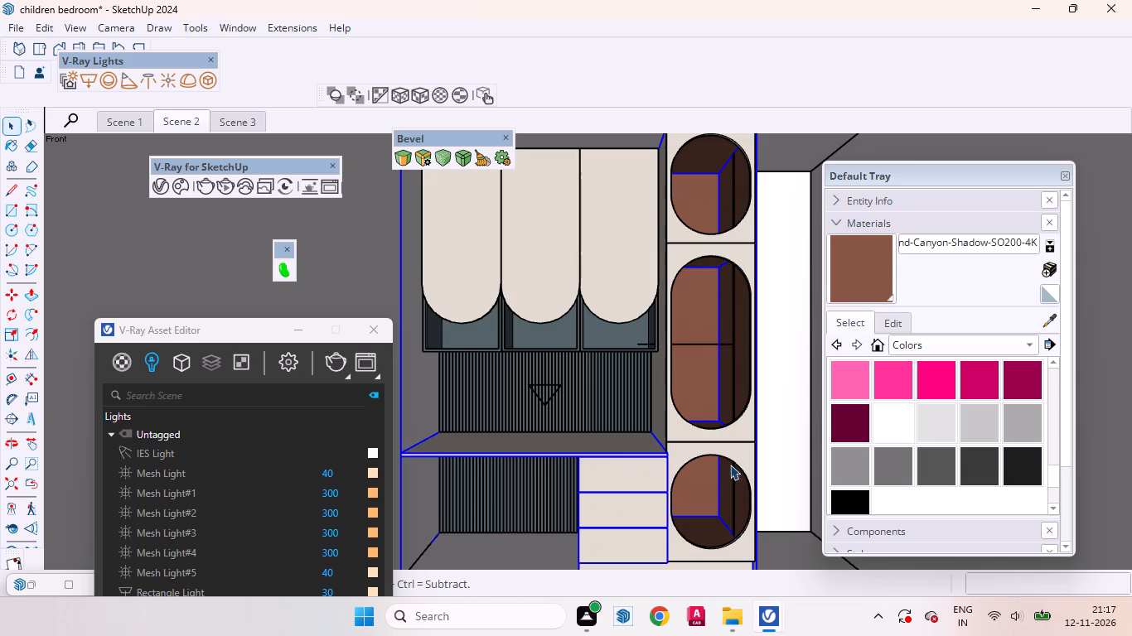
{"action": "left_click", "coordinate": [740, 456]}
{"action": "left_click", "coordinate": [742, 437]}
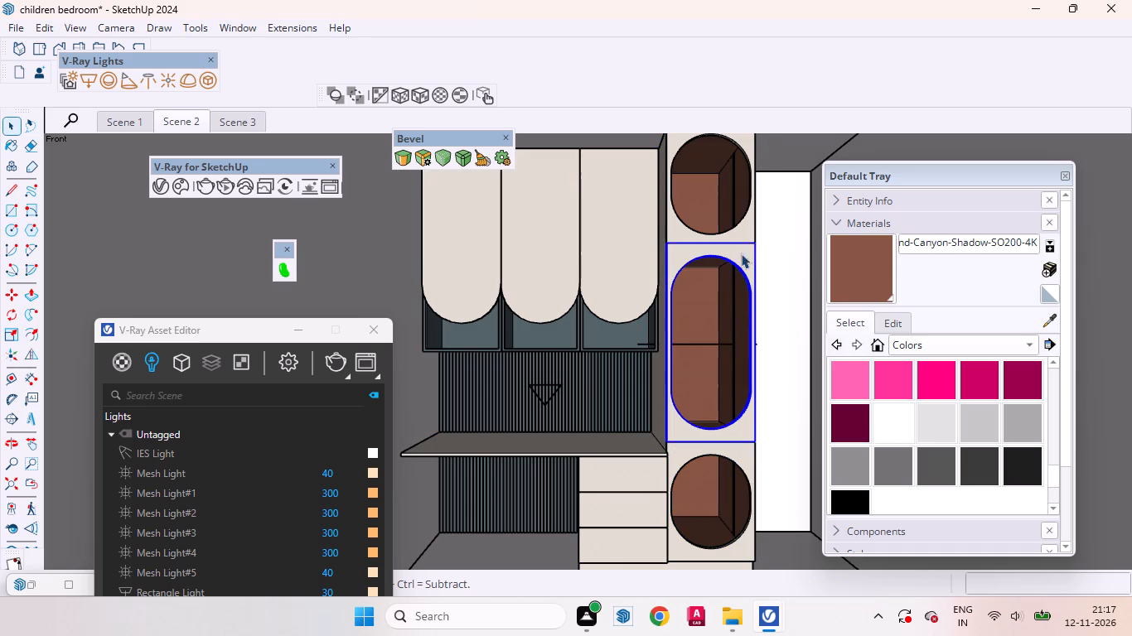
{"action": "left_click", "coordinate": [746, 225]}
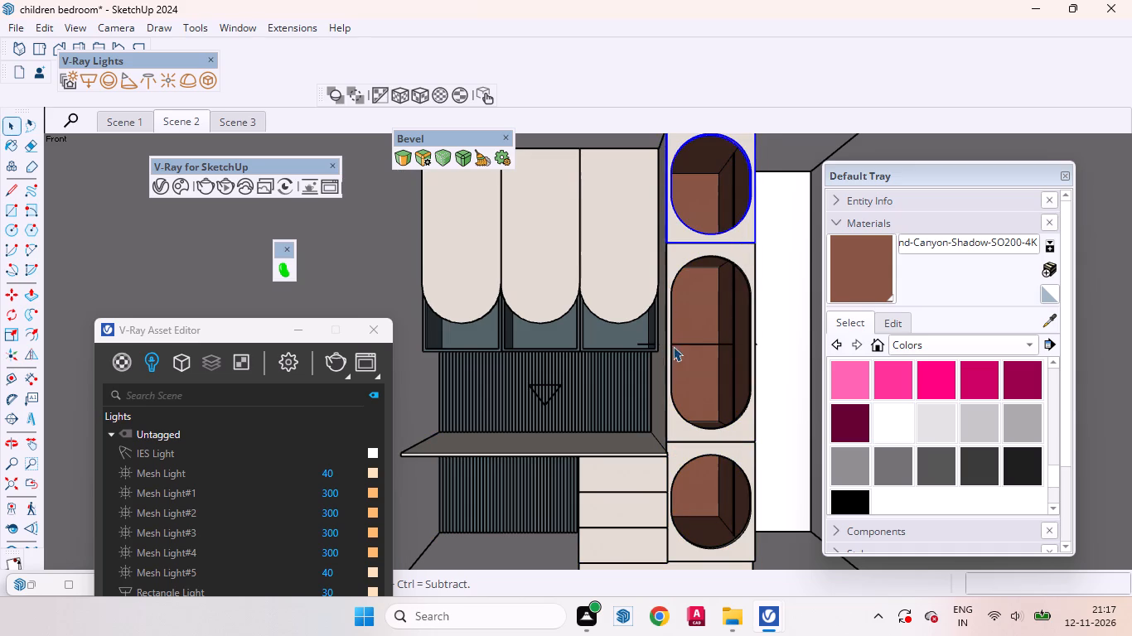
Examine the study unit within its open-fronted room shell and the neighbouring room, and return to Scene 2.
{"action": "scroll", "coordinate": [624, 363], "scroll_direction": "down", "scroll_amount": 1}
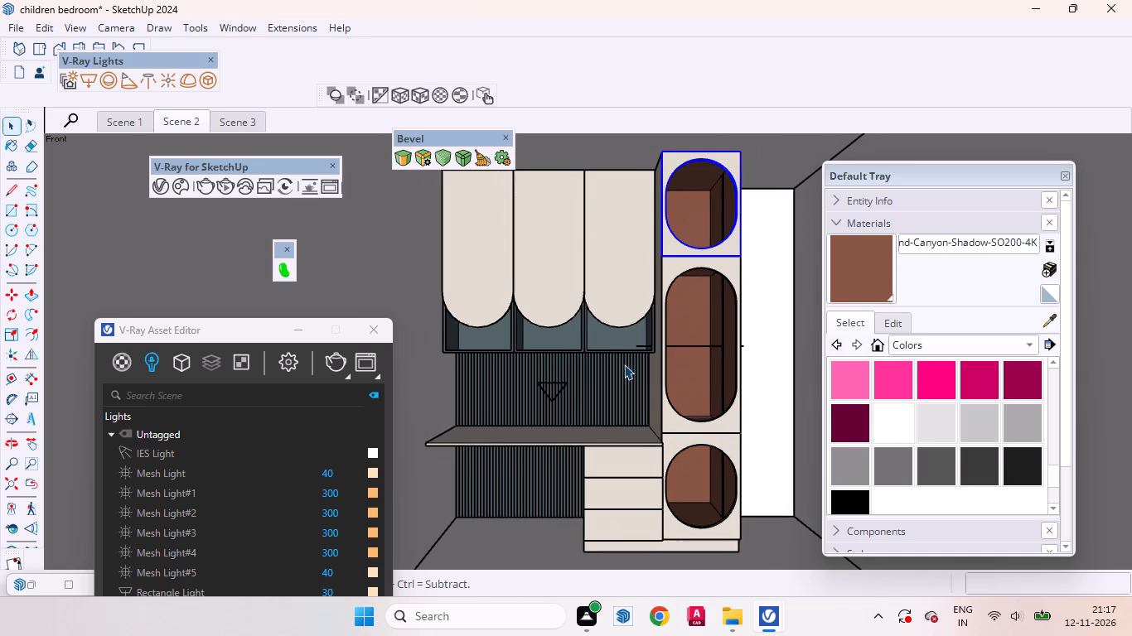
{"action": "scroll", "coordinate": [624, 364], "scroll_direction": "down", "scroll_amount": 5}
{"action": "middle_click_drag", "start_coordinate": [660, 363], "coordinate": [656, 381]}
{"action": "scroll", "coordinate": [562, 422], "scroll_direction": "down", "scroll_amount": 3}
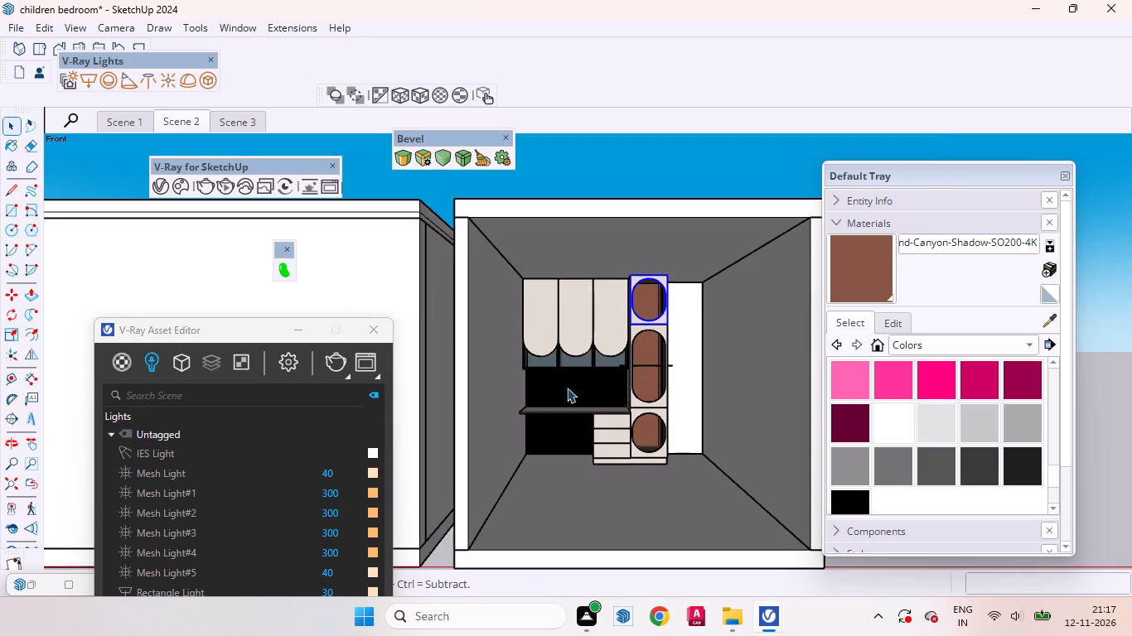
{"action": "scroll", "coordinate": [568, 388], "scroll_direction": "down", "scroll_amount": 4}
{"action": "left_click", "coordinate": [628, 214]}
{"action": "scroll", "coordinate": [617, 316], "scroll_direction": "up", "scroll_amount": 4}
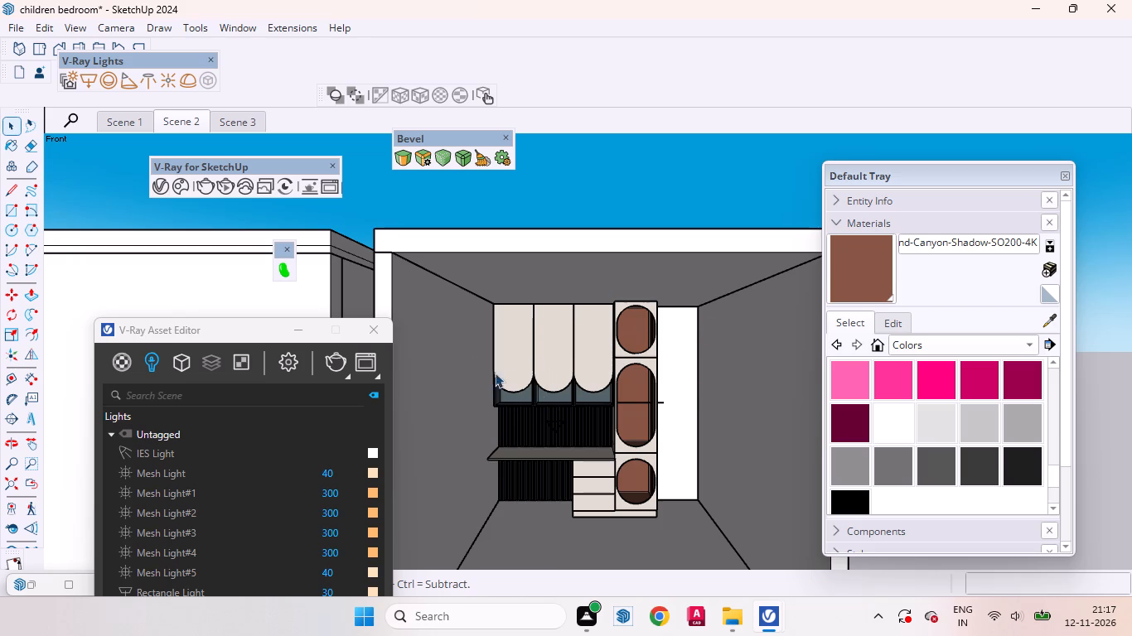
{"action": "scroll", "coordinate": [464, 390], "scroll_direction": "down", "scroll_amount": 3}
{"action": "scroll", "coordinate": [423, 378], "scroll_direction": "up", "scroll_amount": 7}
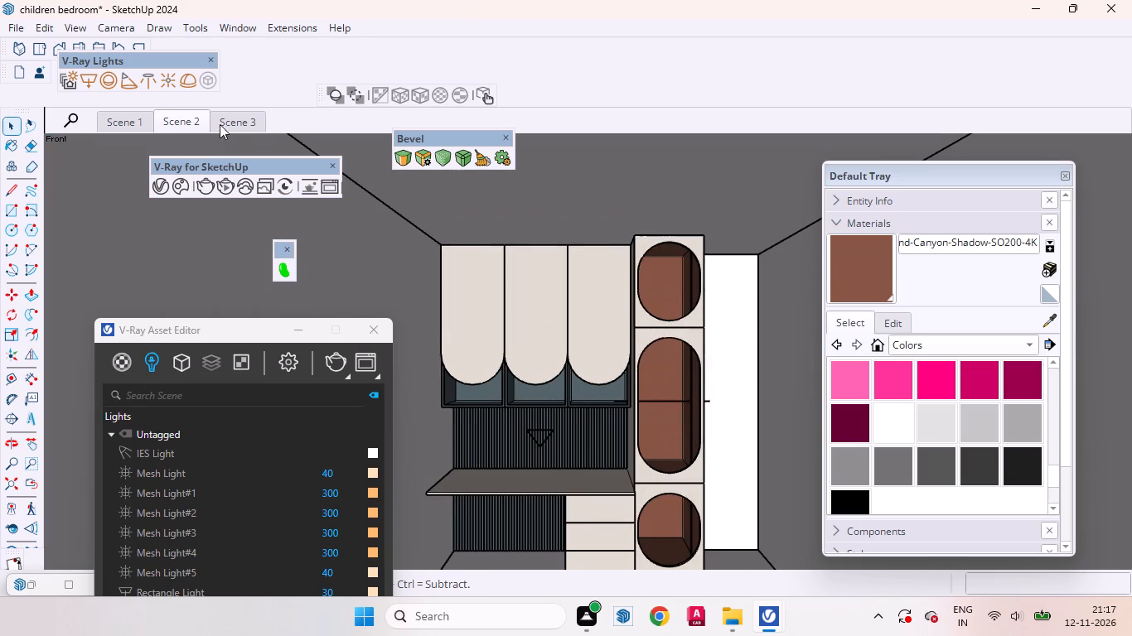
{"action": "left_click", "coordinate": [239, 30]}
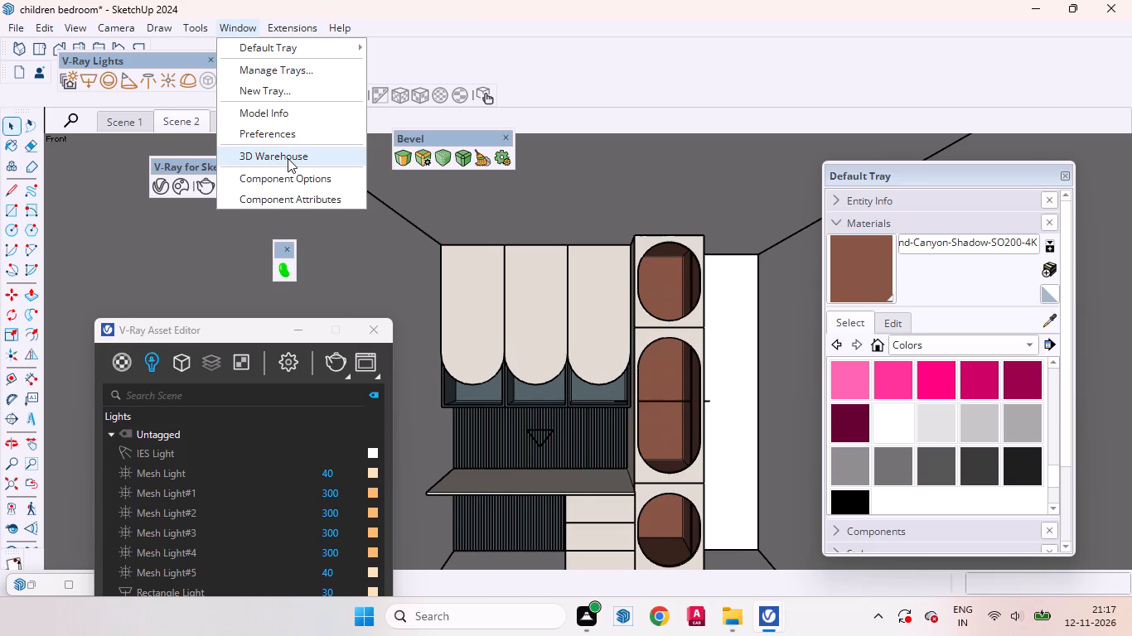
{"action": "left_click", "coordinate": [534, 204]}
{"action": "scroll", "coordinate": [577, 264], "scroll_direction": "down", "scroll_amount": 8}
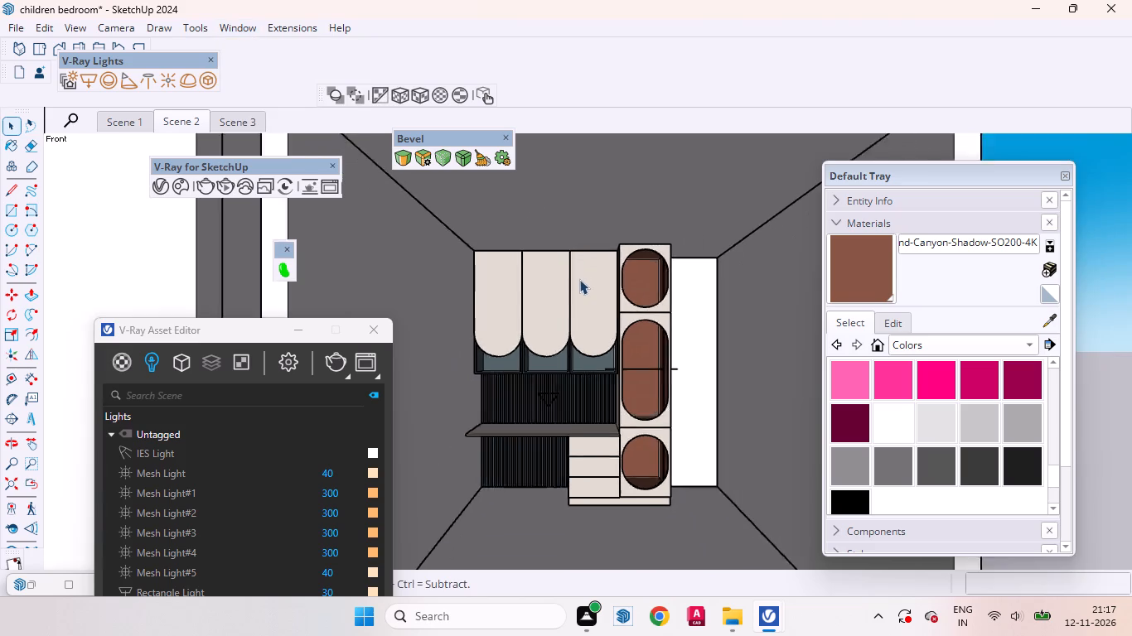
{"action": "scroll", "coordinate": [579, 279], "scroll_direction": "down", "scroll_amount": 6}
{"action": "left_click", "coordinate": [720, 306]}
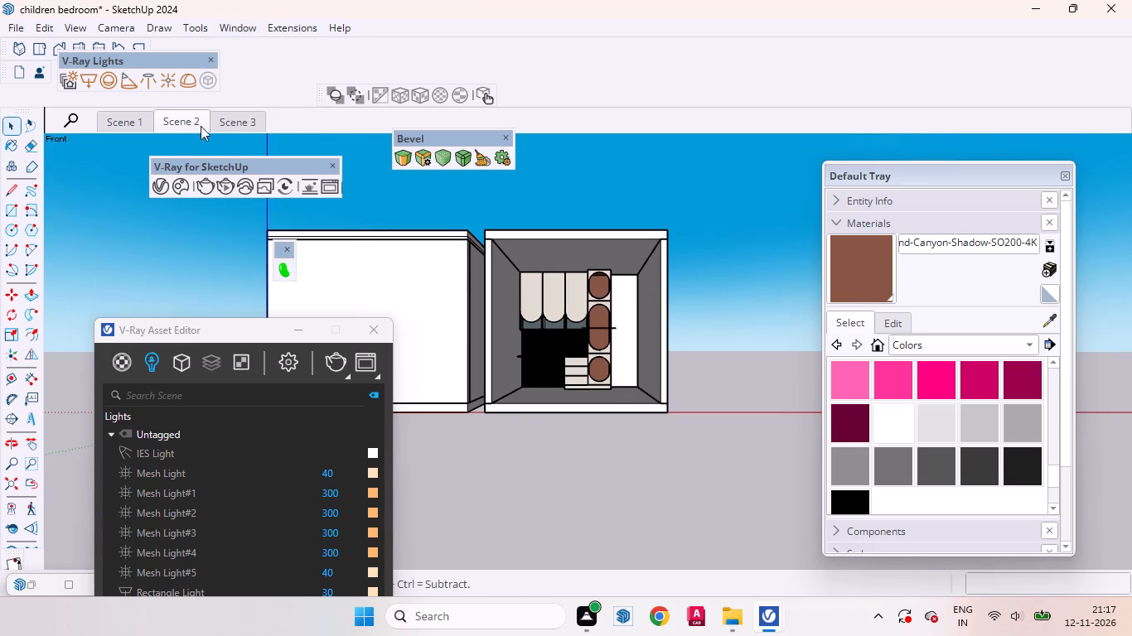
{"action": "left_click", "coordinate": [187, 121]}
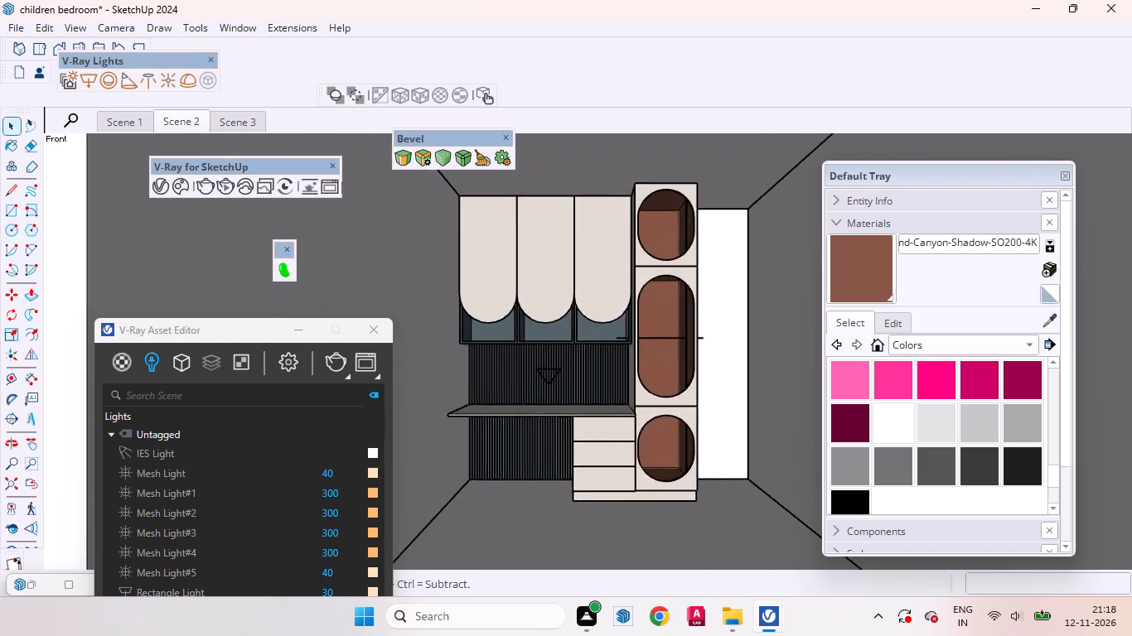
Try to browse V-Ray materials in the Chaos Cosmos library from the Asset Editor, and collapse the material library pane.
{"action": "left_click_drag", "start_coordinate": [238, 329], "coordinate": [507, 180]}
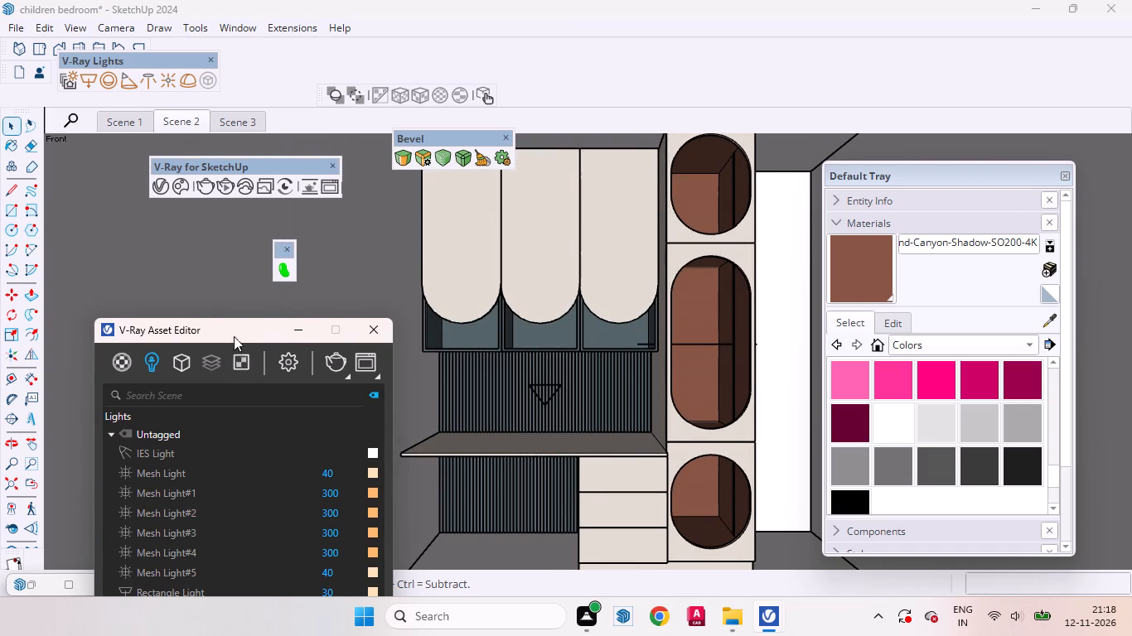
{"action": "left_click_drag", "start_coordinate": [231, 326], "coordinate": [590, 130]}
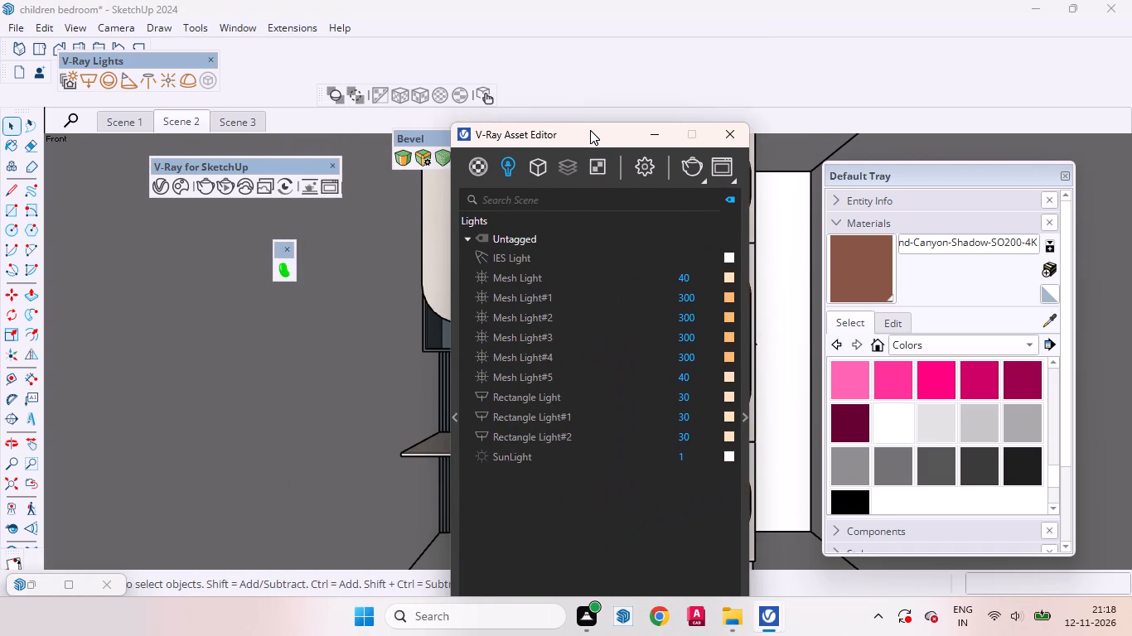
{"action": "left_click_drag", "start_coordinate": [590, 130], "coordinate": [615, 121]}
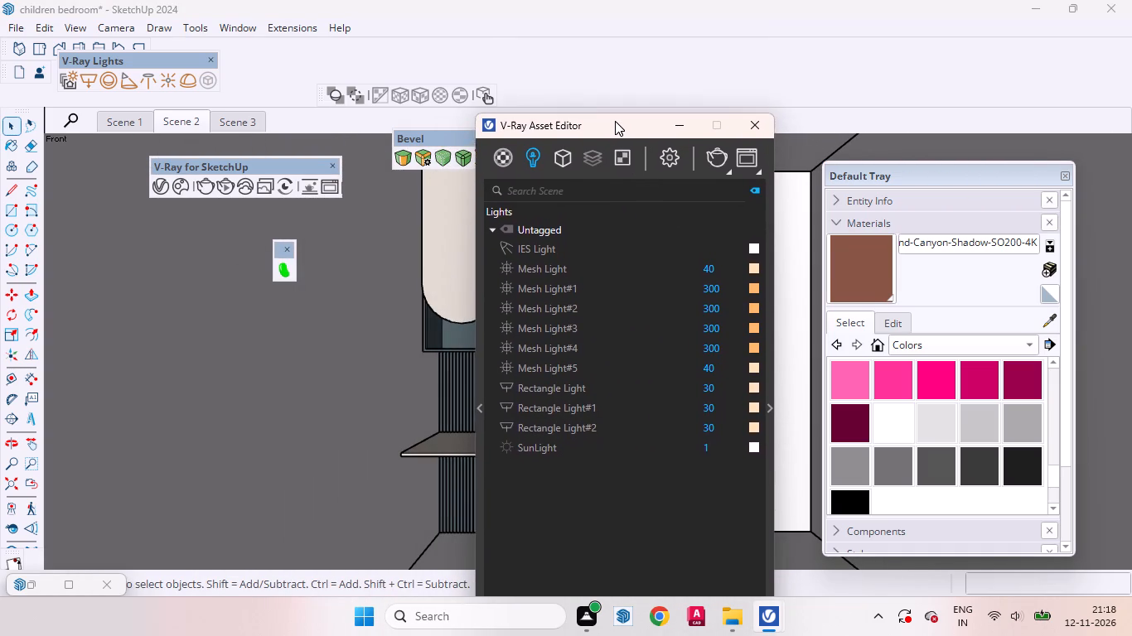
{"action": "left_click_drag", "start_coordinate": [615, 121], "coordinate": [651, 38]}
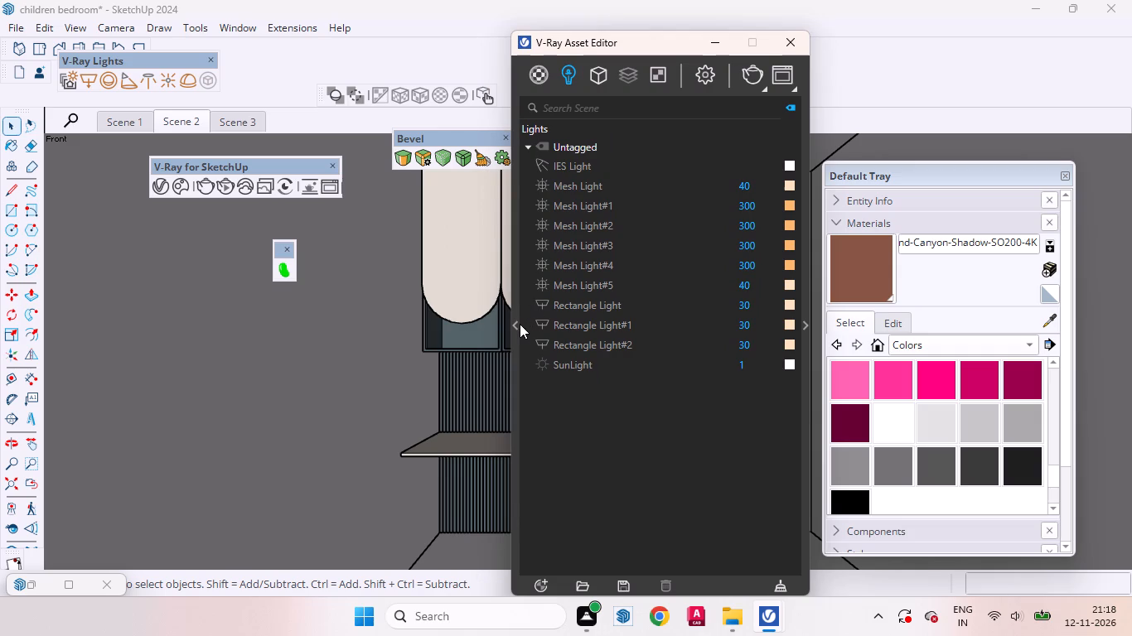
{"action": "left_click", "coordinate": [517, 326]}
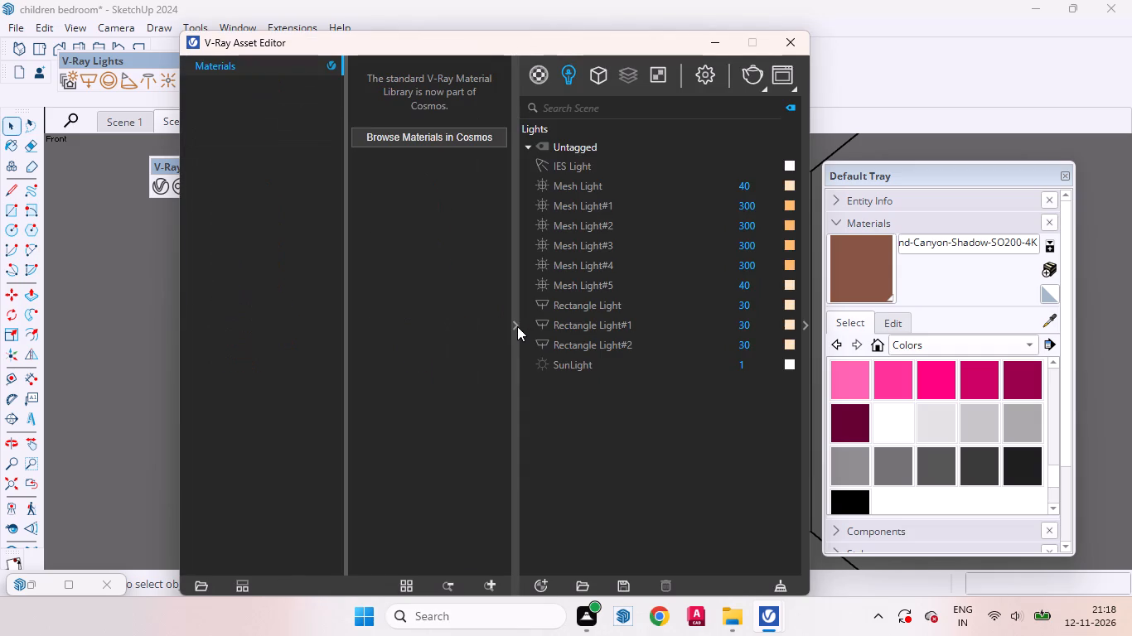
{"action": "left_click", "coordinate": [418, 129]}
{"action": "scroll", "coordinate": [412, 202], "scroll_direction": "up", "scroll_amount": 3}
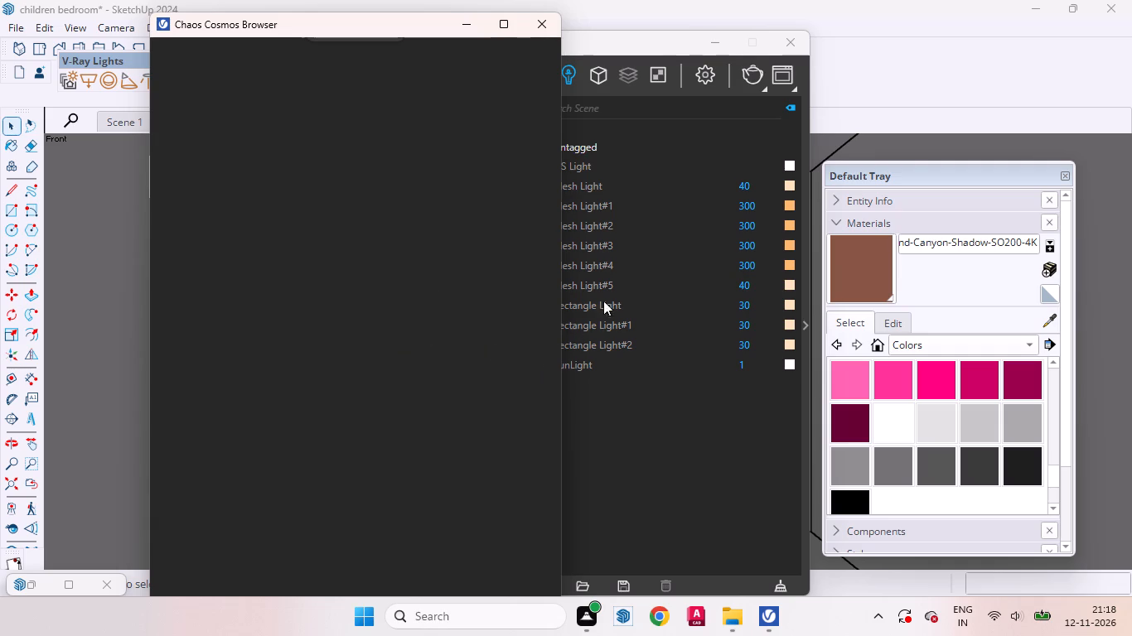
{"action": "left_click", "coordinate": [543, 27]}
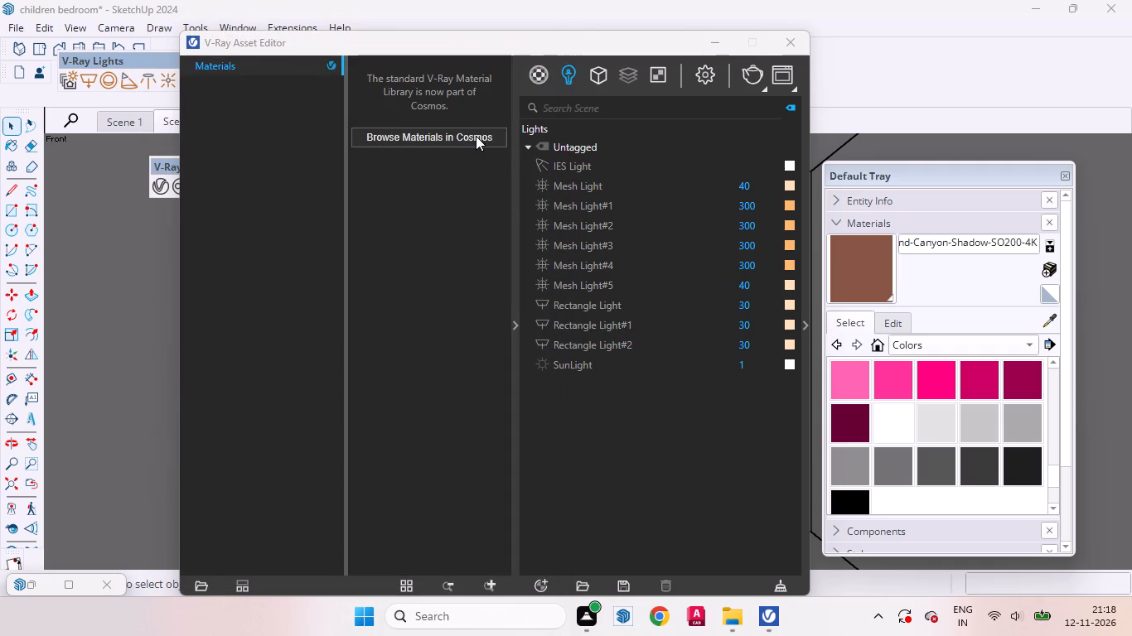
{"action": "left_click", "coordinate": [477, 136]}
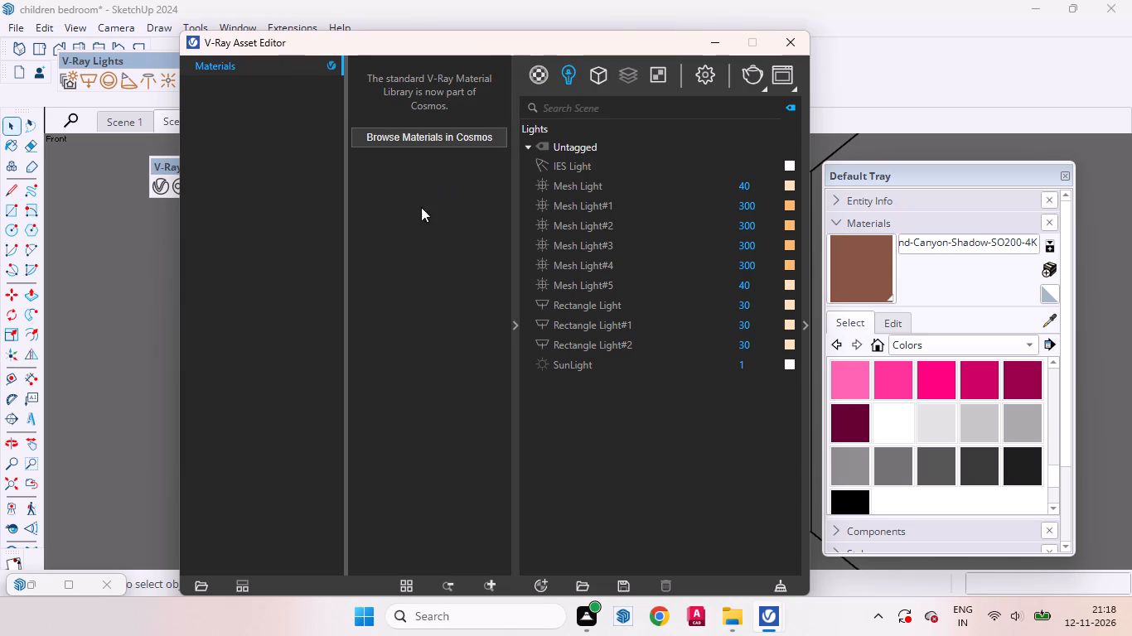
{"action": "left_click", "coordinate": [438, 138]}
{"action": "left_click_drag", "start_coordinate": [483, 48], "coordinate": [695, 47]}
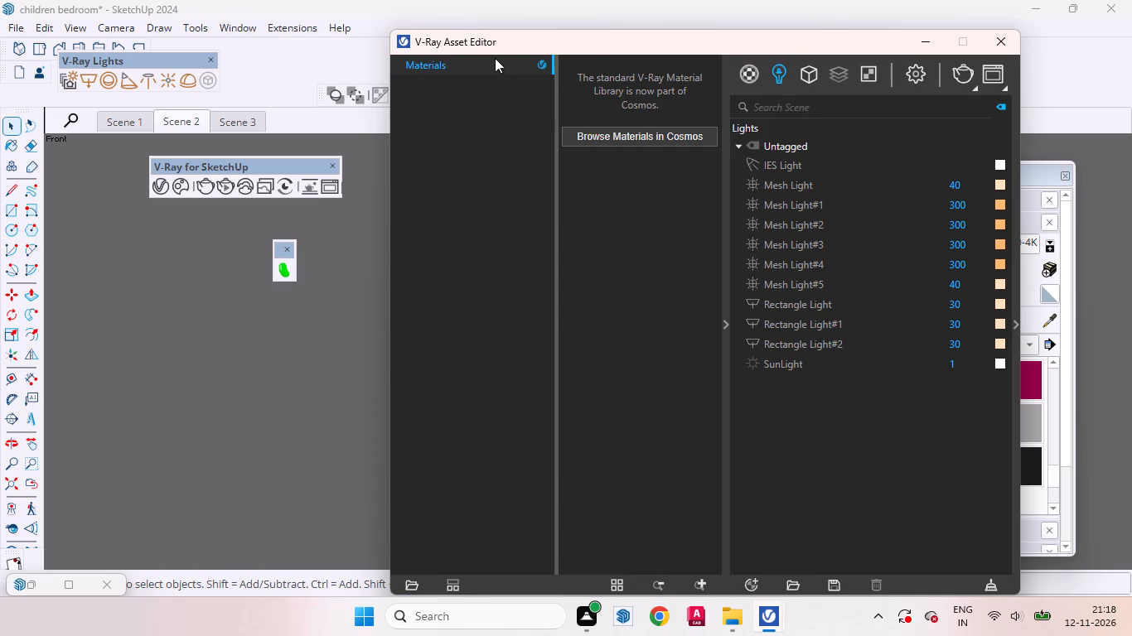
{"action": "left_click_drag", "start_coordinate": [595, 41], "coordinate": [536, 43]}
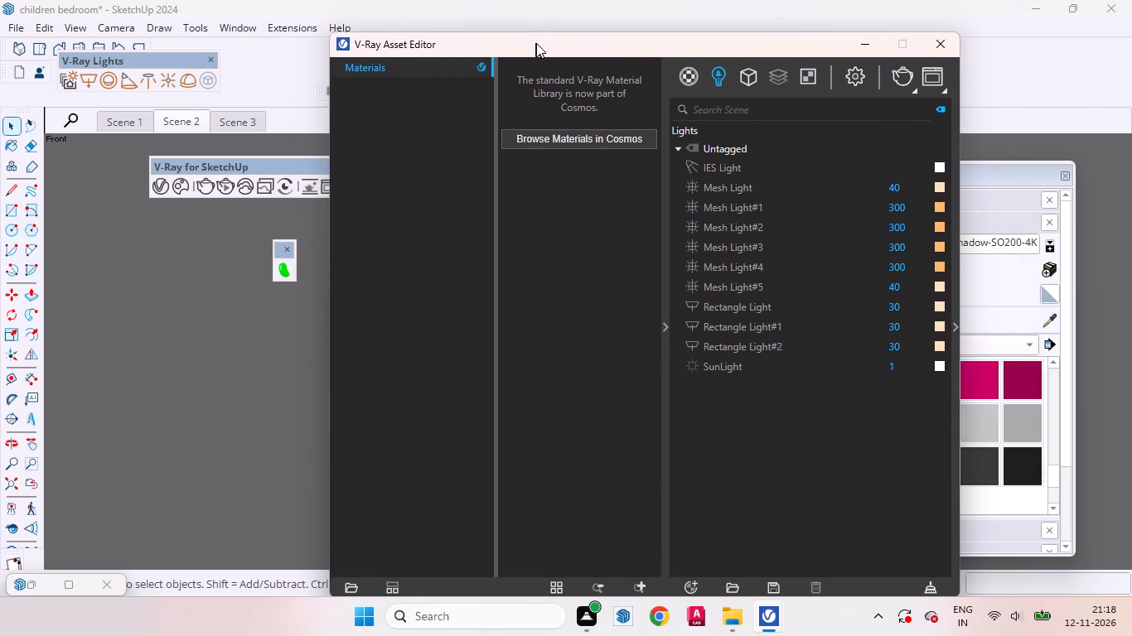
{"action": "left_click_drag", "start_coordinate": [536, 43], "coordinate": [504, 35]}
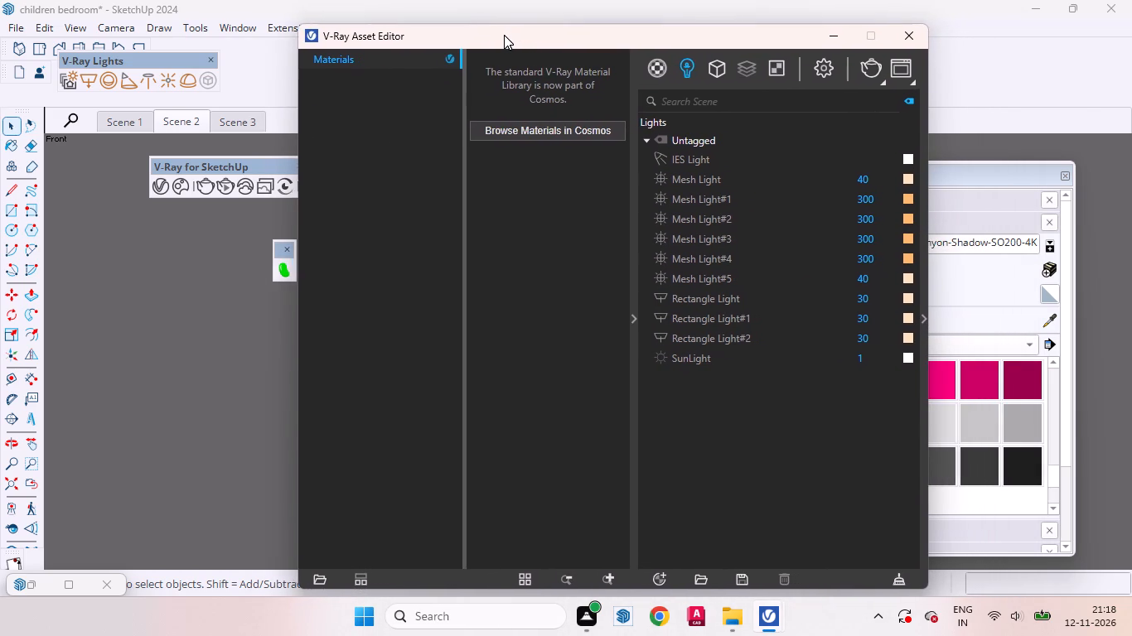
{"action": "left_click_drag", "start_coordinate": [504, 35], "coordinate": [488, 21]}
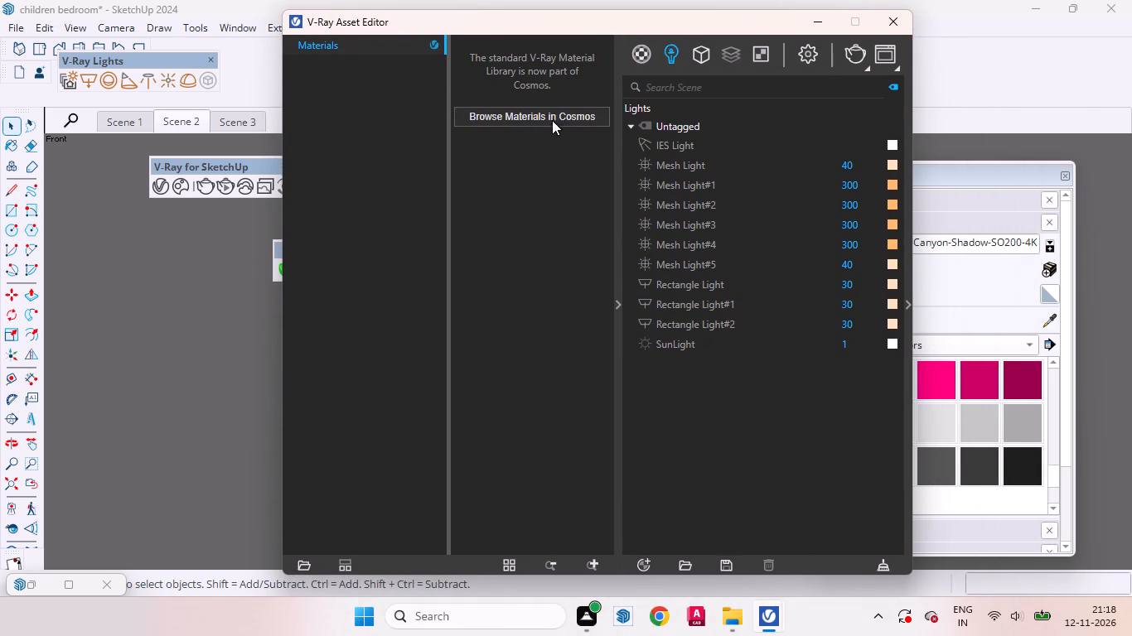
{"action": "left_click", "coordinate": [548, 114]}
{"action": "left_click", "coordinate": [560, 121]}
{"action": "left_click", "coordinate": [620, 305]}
Place a Tape Measure guide on the ceiling, 15 inches out from the top front edge of the study unit's overhead cabinets.
{"action": "scroll", "coordinate": [501, 431], "scroll_direction": "down", "scroll_amount": 1}
{"action": "scroll", "coordinate": [501, 431], "scroll_direction": "up", "scroll_amount": 1}
{"action": "scroll", "coordinate": [501, 431], "scroll_direction": "down", "scroll_amount": 2}
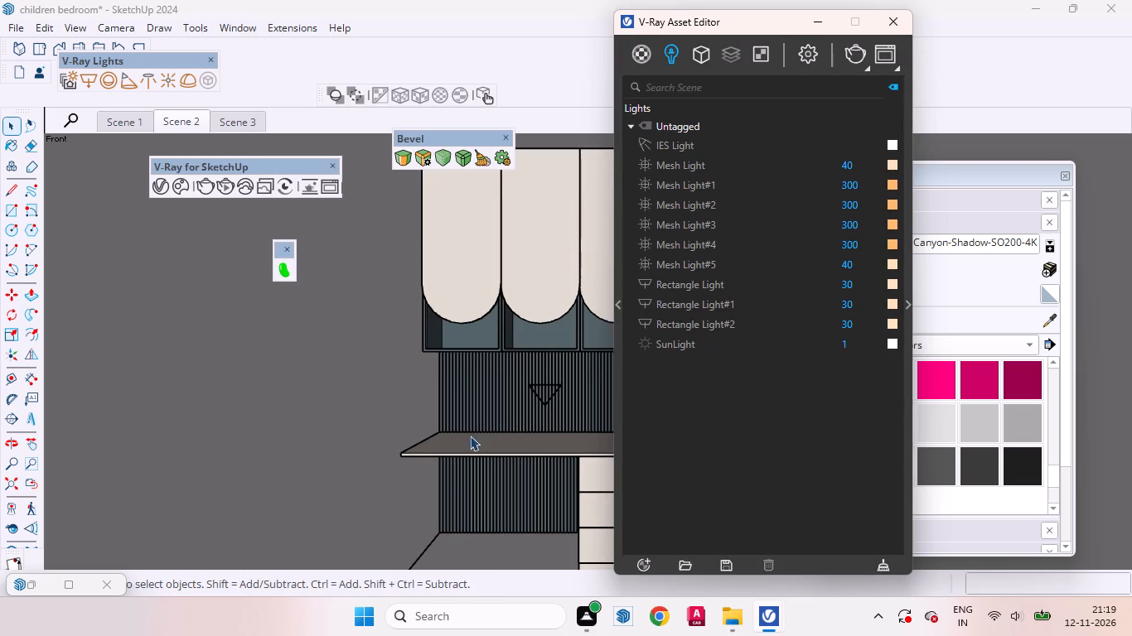
{"action": "scroll", "coordinate": [436, 388], "scroll_direction": "down", "scroll_amount": 15}
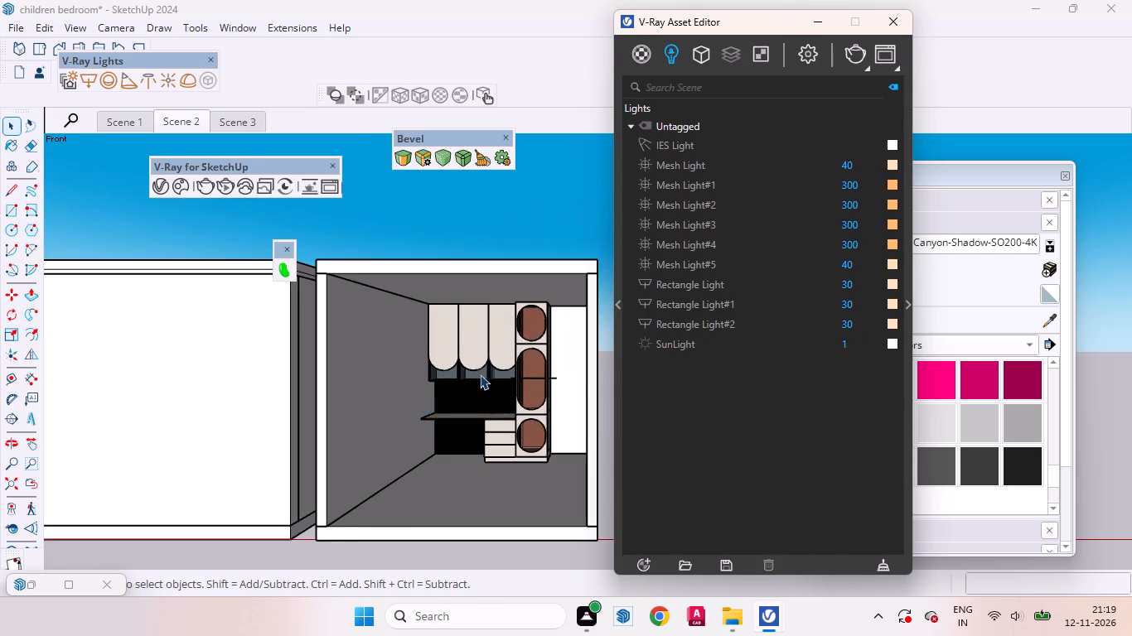
{"action": "scroll", "coordinate": [492, 351], "scroll_direction": "up", "scroll_amount": 3}
{"action": "middle_click_drag", "start_coordinate": [463, 369], "coordinate": [460, 343]}
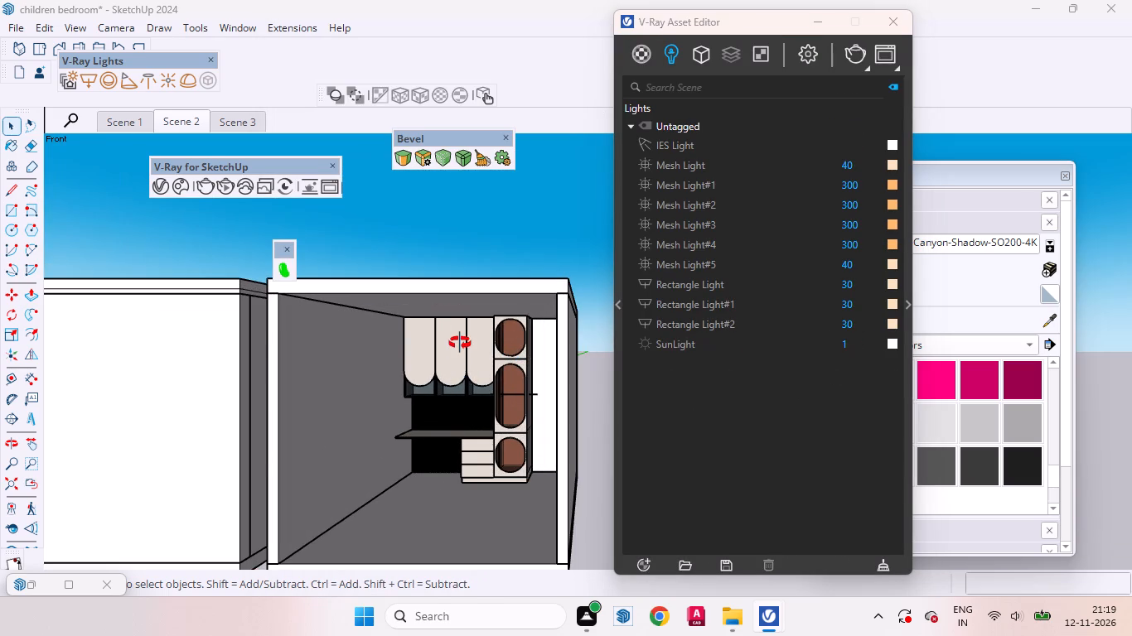
{"action": "middle_click_drag", "start_coordinate": [460, 343], "coordinate": [480, 311]}
{"action": "scroll", "coordinate": [480, 311], "scroll_direction": "up", "scroll_amount": 9}
{"action": "scroll", "coordinate": [423, 334], "scroll_direction": "down", "scroll_amount": 5}
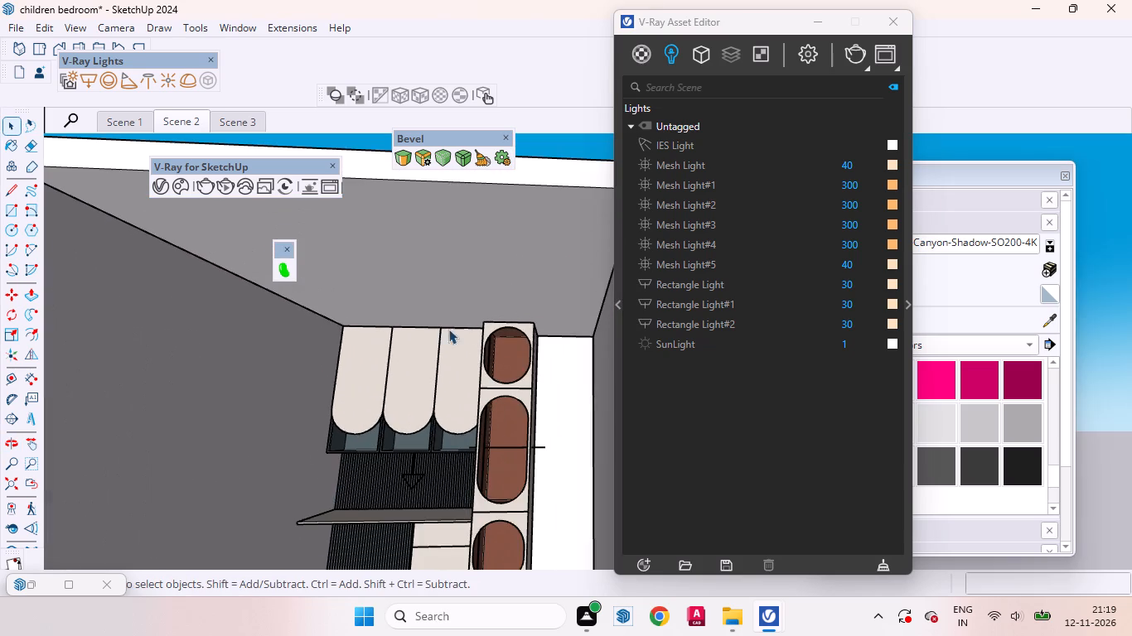
{"action": "middle_click_drag", "start_coordinate": [468, 341], "coordinate": [403, 349]}
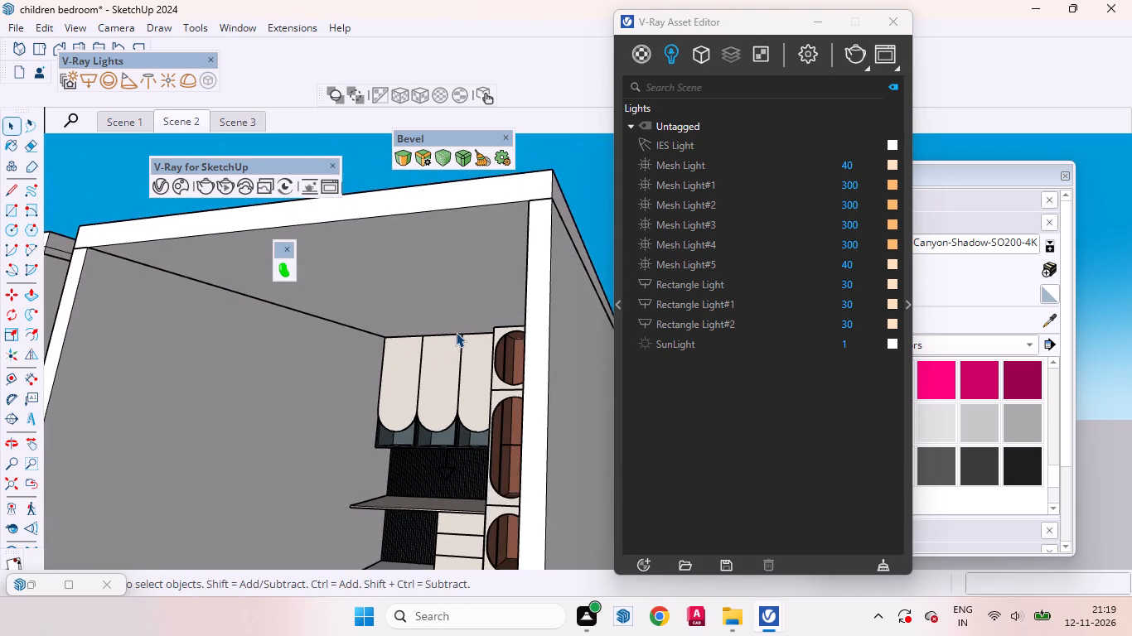
{"action": "scroll", "coordinate": [456, 332], "scroll_direction": "up", "scroll_amount": 4}
{"action": "scroll", "coordinate": [549, 355], "scroll_direction": "down", "scroll_amount": 2}
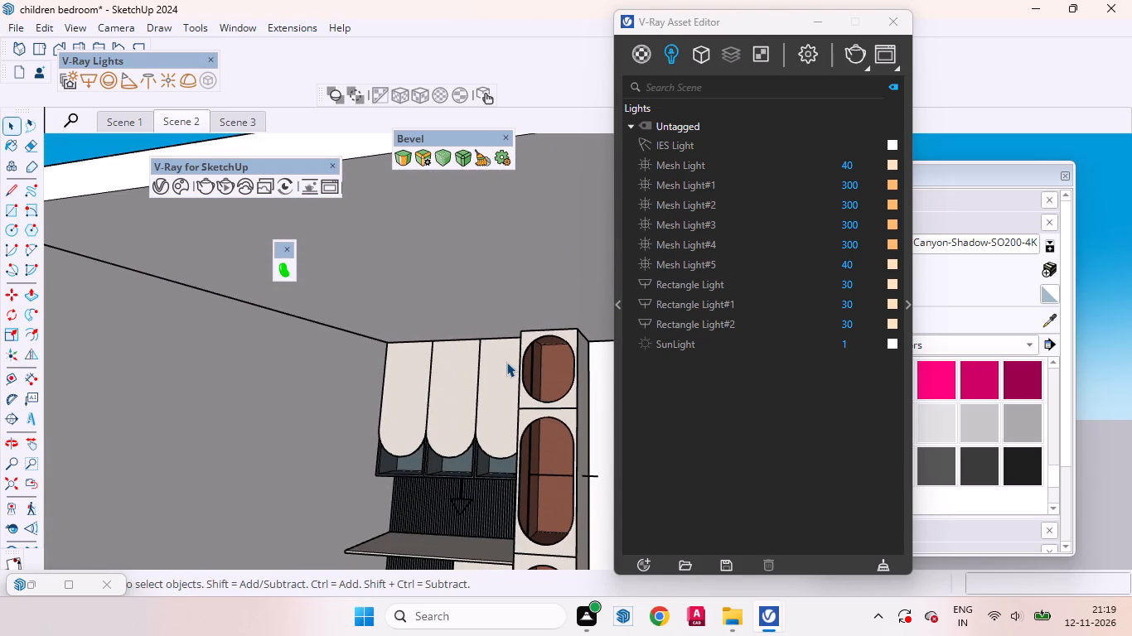
{"action": "key", "text": "t"}
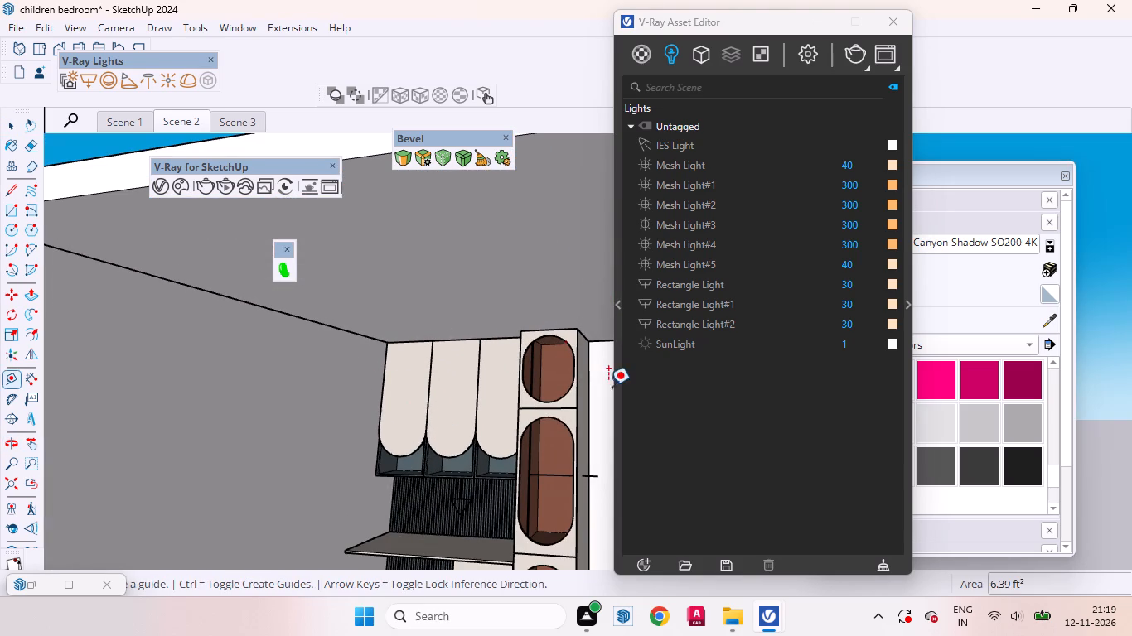
{"action": "left_click", "coordinate": [455, 337]}
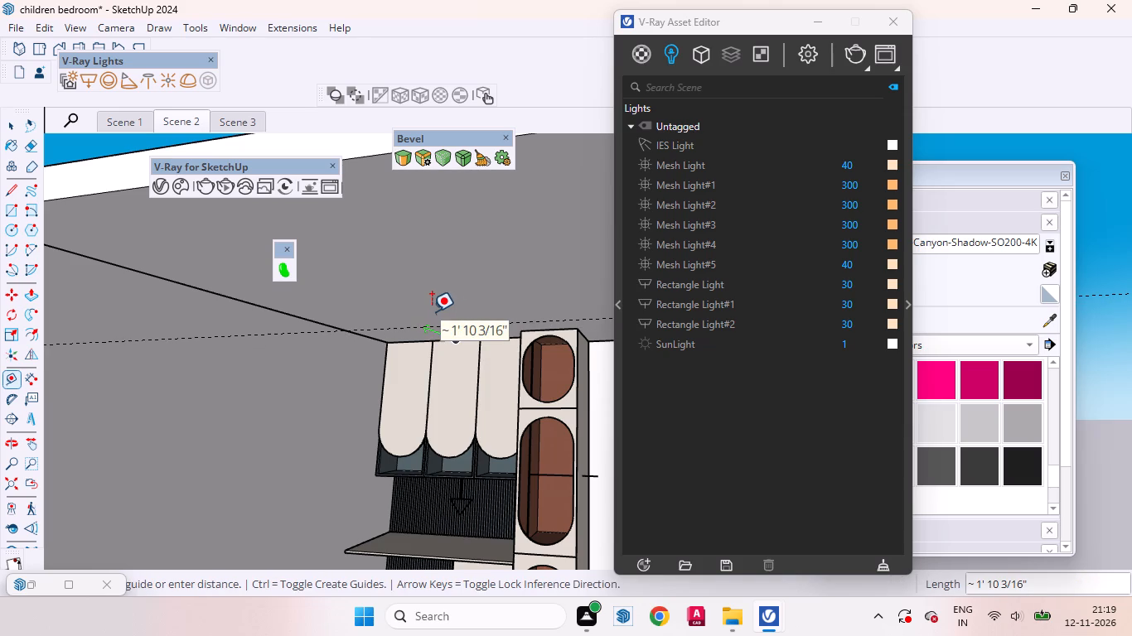
{"action": "key", "text": "1"}
{"action": "key", "text": "5"}
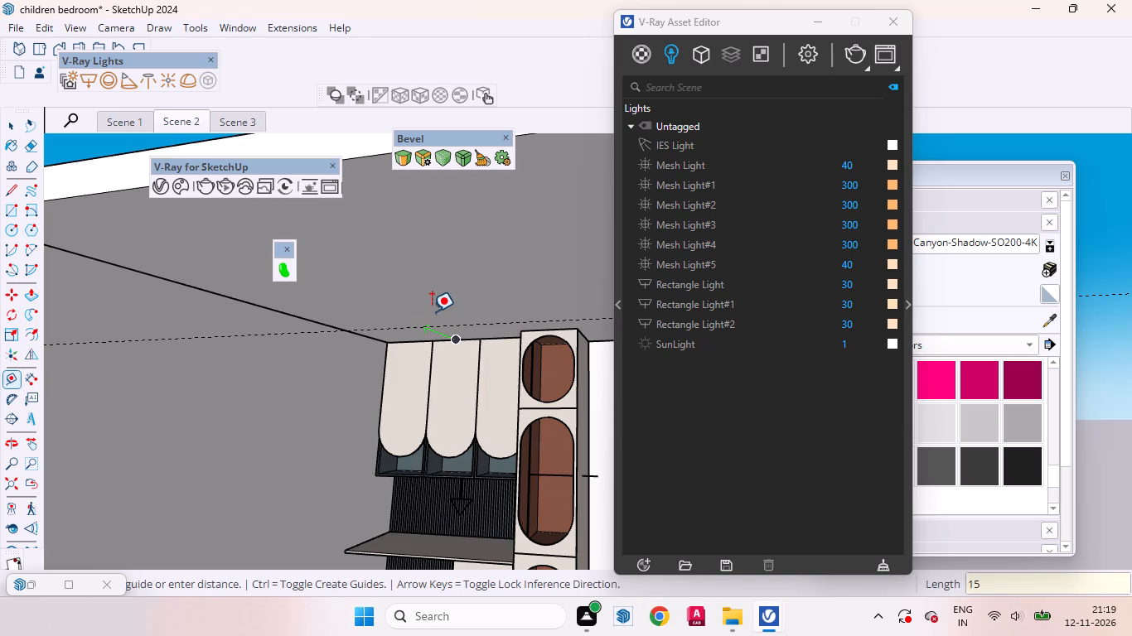
{"action": "key", "text": "Return"}
{"action": "key", "text": "space"}
{"action": "scroll", "coordinate": [467, 335], "scroll_direction": "up", "scroll_amount": 8}
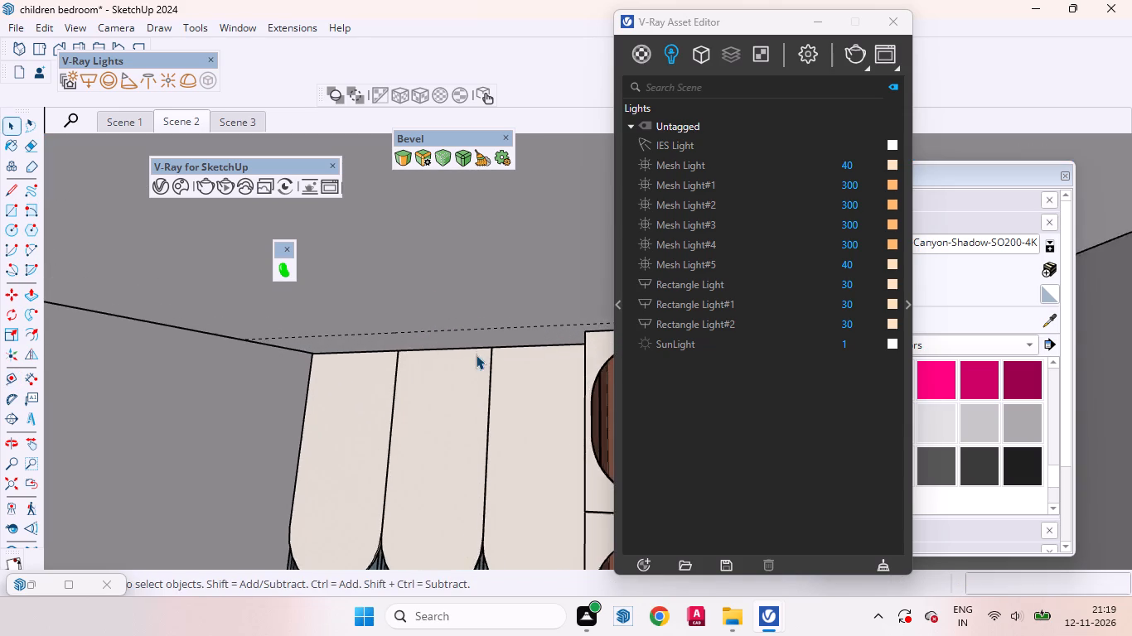
{"action": "middle_click_drag", "start_coordinate": [473, 353], "coordinate": [542, 356]}
{"action": "scroll", "coordinate": [525, 349], "scroll_direction": "down", "scroll_amount": 8}
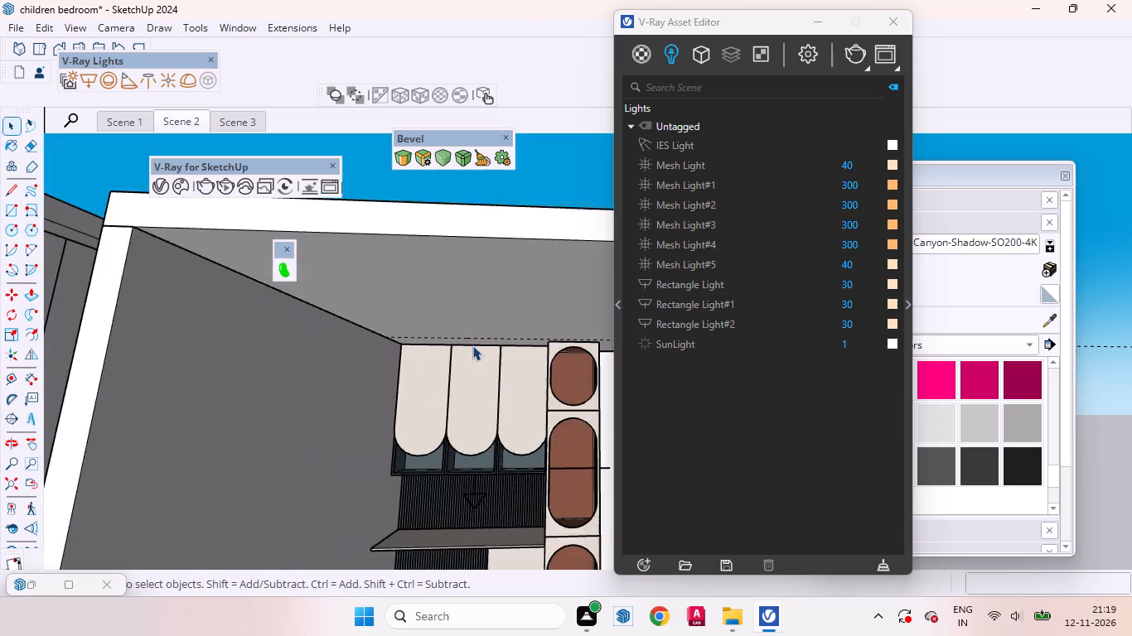
Place a Tape Measure guide on the ceiling, 15 inches out from the top edge of the white back wall beside the tall unit.
{"action": "scroll", "coordinate": [472, 345], "scroll_direction": "down", "scroll_amount": 8}
{"action": "scroll", "coordinate": [502, 409], "scroll_direction": "down", "scroll_amount": 4}
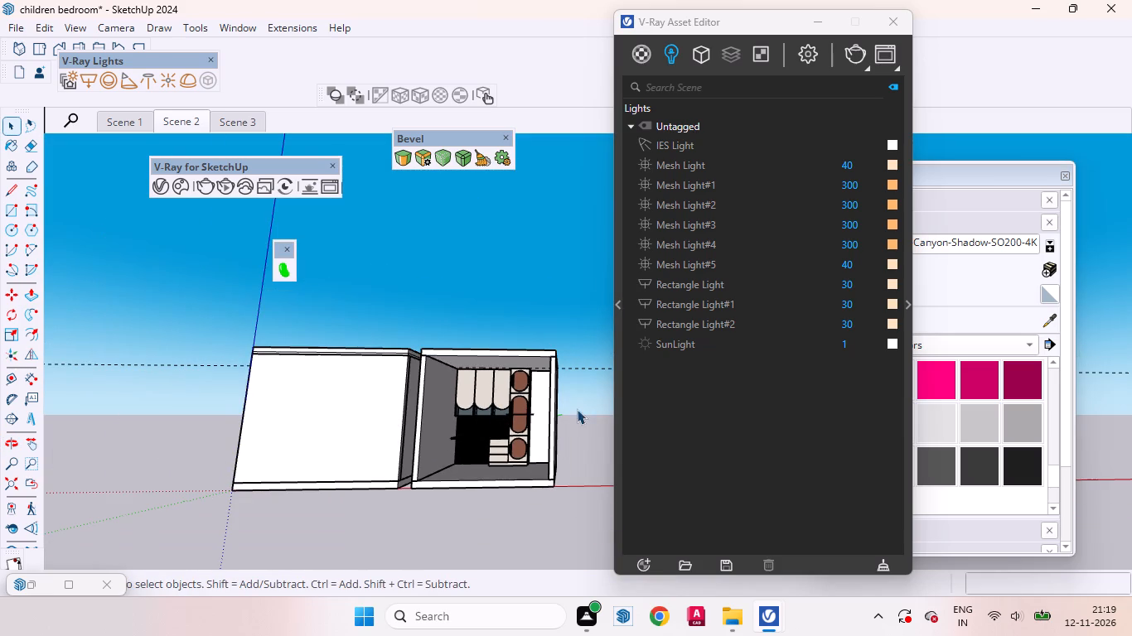
{"action": "scroll", "coordinate": [532, 383], "scroll_direction": "up", "scroll_amount": 13}
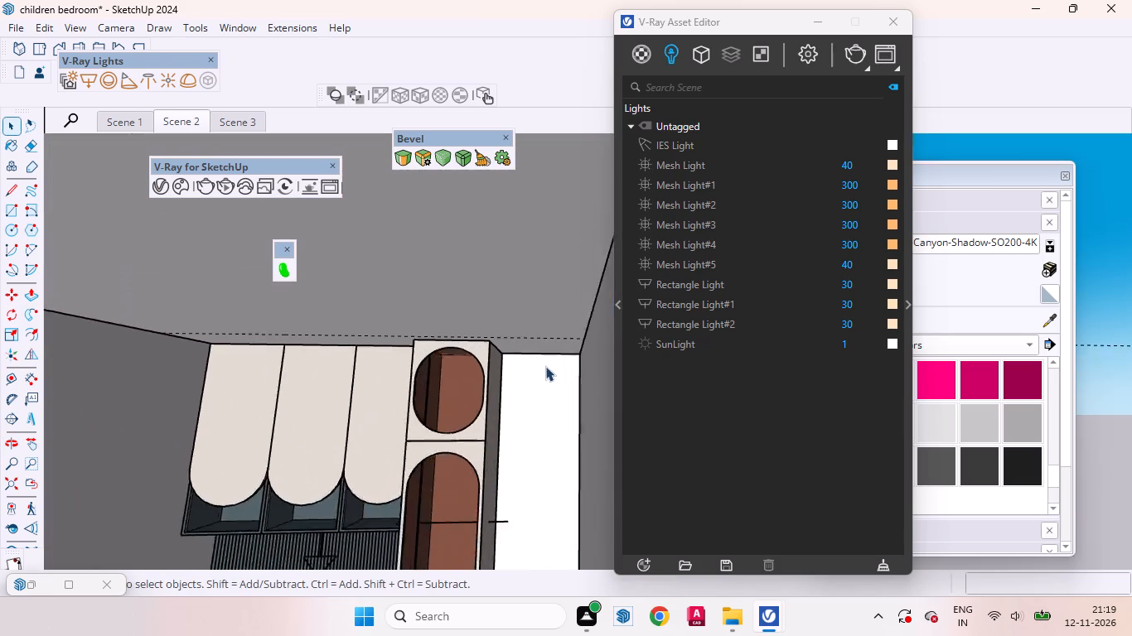
{"action": "scroll", "coordinate": [545, 366], "scroll_direction": "up", "scroll_amount": 10}
{"action": "middle_click_drag", "start_coordinate": [535, 348], "coordinate": [502, 297]}
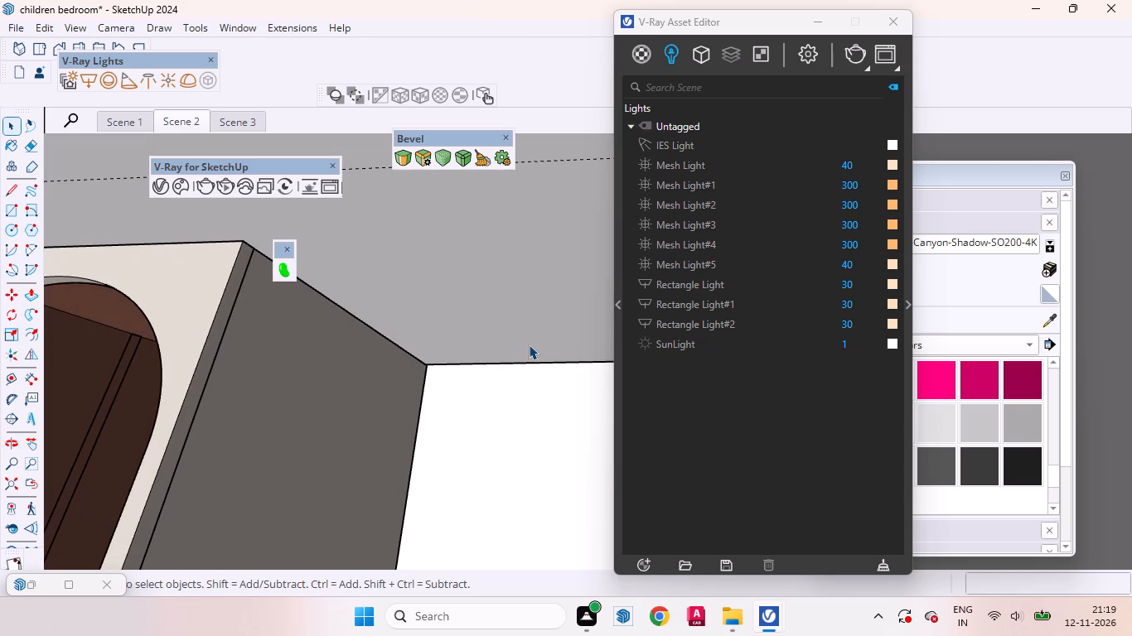
{"action": "key", "text": "t"}
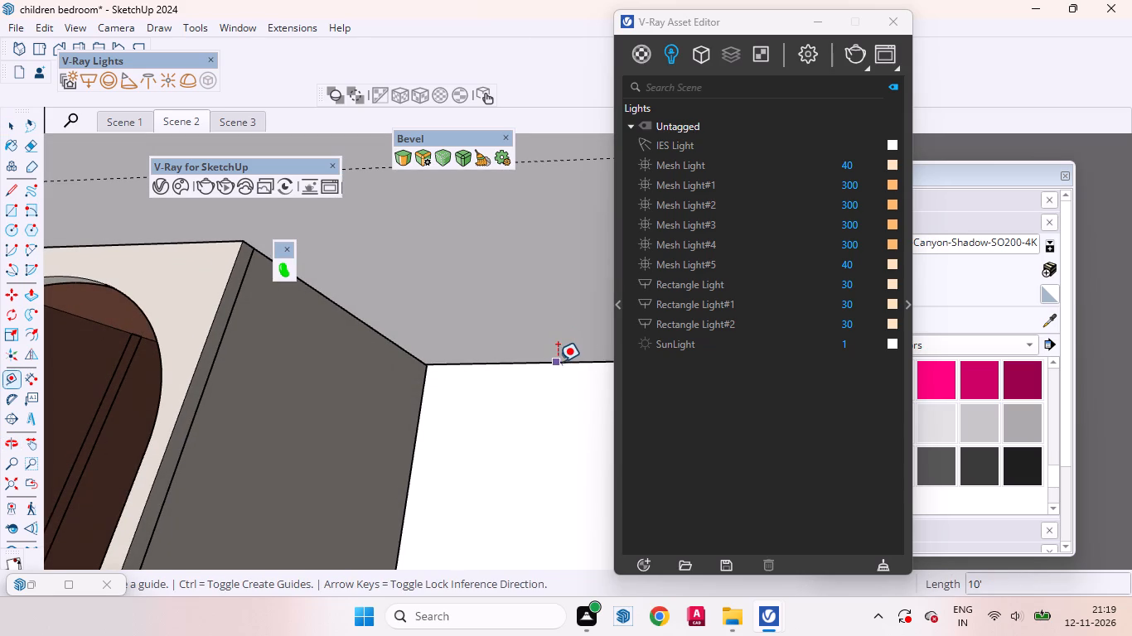
{"action": "left_click", "coordinate": [558, 362]}
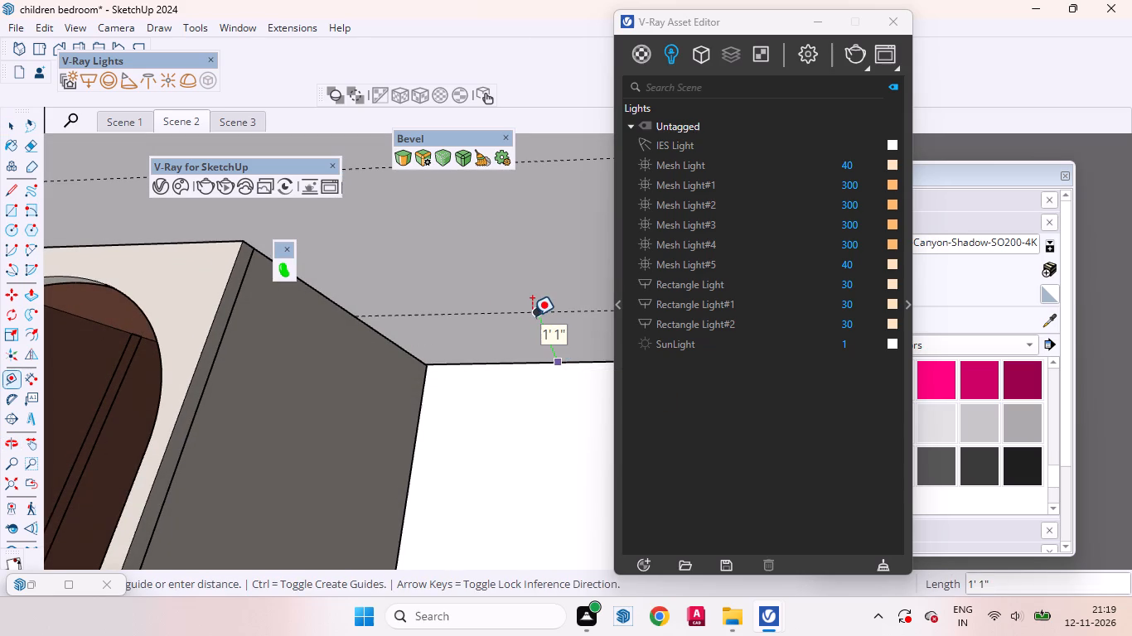
{"action": "type", "text": "15"}
{"action": "key", "text": "Return"}
{"action": "key", "text": "space"}
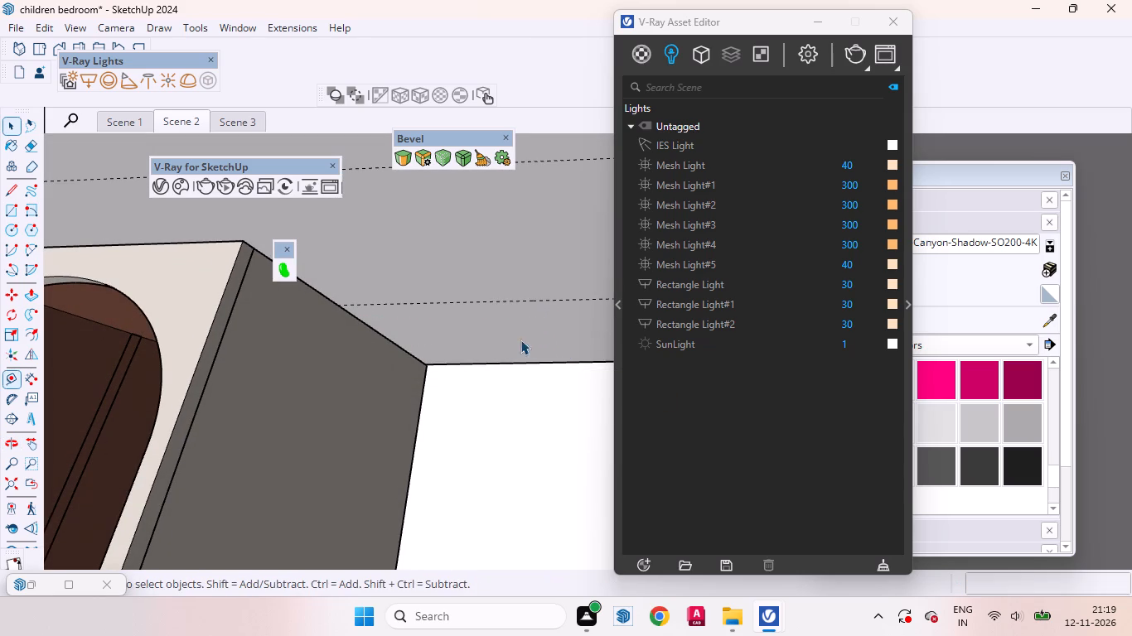
Return to Scene 2 and move the V-Ray Asset Editor window clear of the study unit.
{"action": "scroll", "coordinate": [475, 368], "scroll_direction": "down", "scroll_amount": 6}
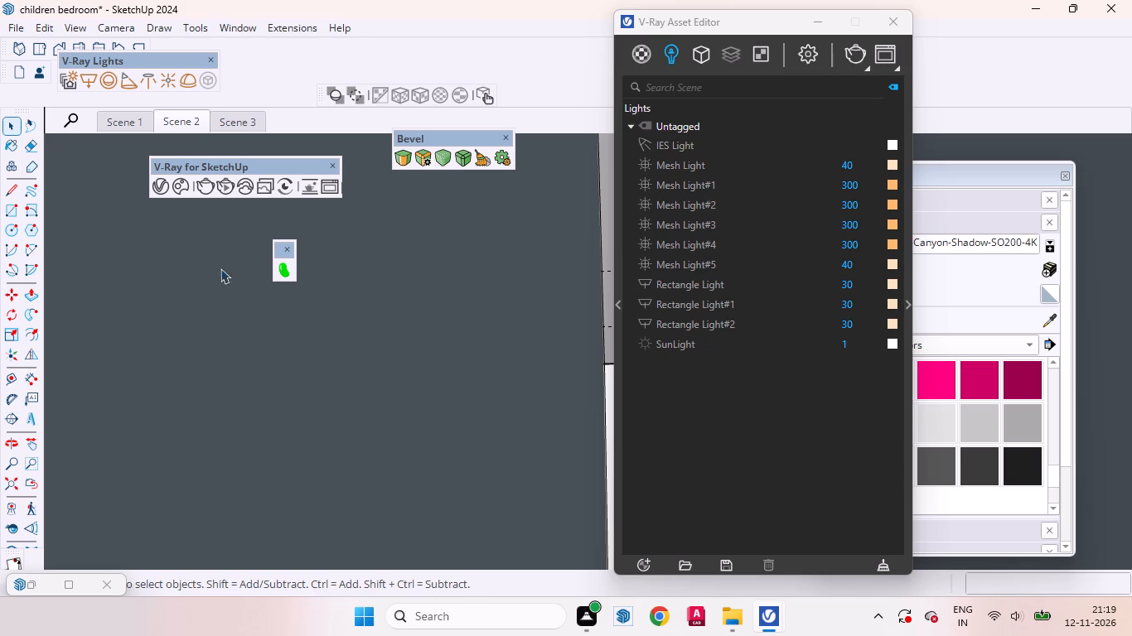
{"action": "left_click", "coordinate": [190, 125]}
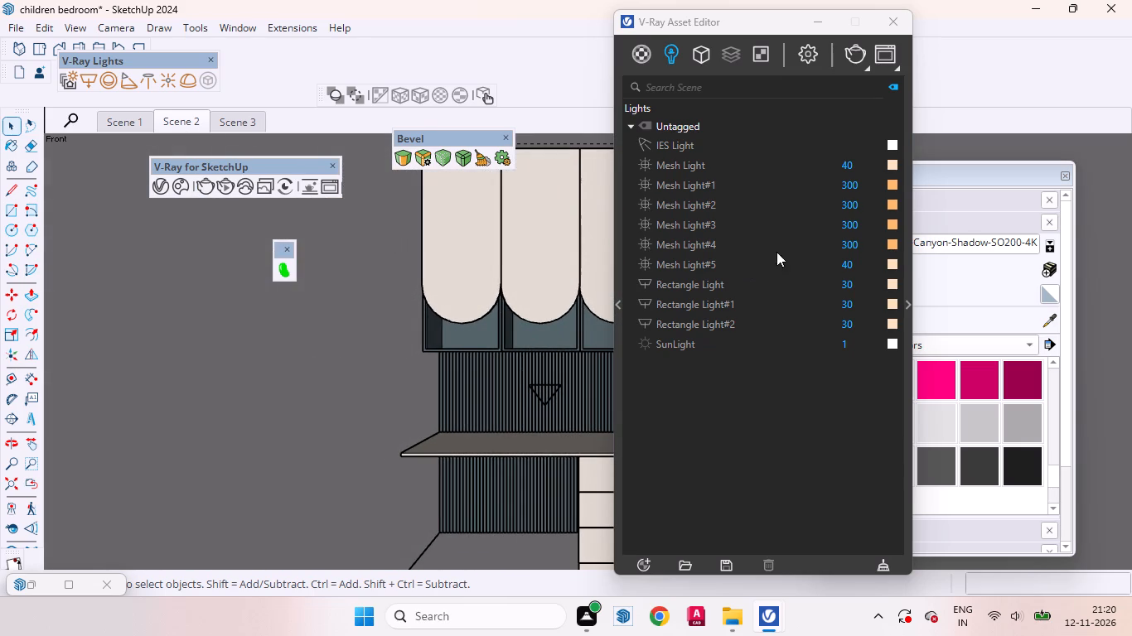
{"action": "left_click_drag", "start_coordinate": [743, 27], "coordinate": [766, 41]}
{"action": "left_click_drag", "start_coordinate": [766, 41], "coordinate": [890, 82]}
{"action": "left_click_drag", "start_coordinate": [764, 21], "coordinate": [923, 91]}
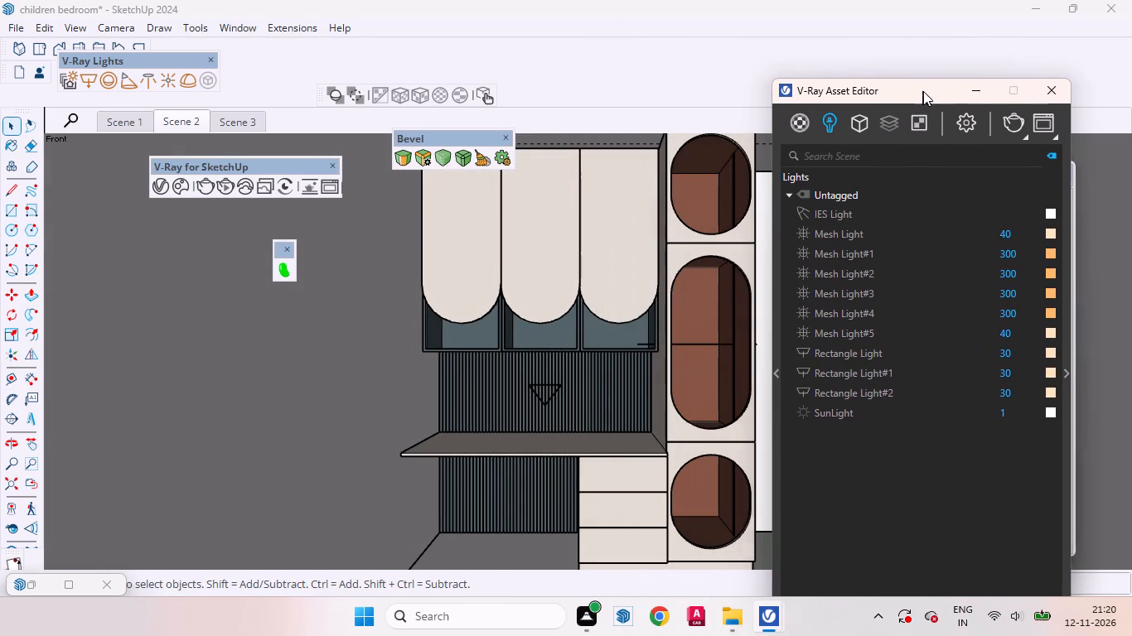
{"action": "left_click_drag", "start_coordinate": [923, 91], "coordinate": [947, 96]}
Place a Tape Measure guide on the ceiling, 15 inches out along the green axis from the tall unit's top front edge.
{"action": "scroll", "coordinate": [583, 309], "scroll_direction": "down", "scroll_amount": 6}
{"action": "middle_click_drag", "start_coordinate": [573, 330], "coordinate": [570, 321]}
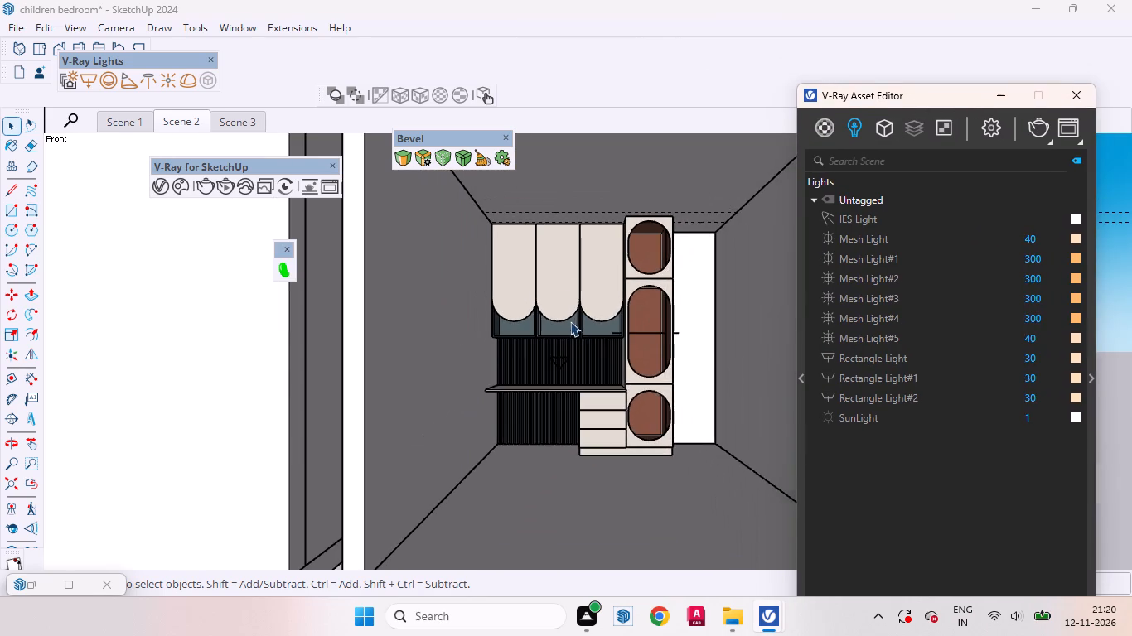
{"action": "middle_click_drag", "start_coordinate": [570, 321], "coordinate": [532, 220]}
{"action": "scroll", "coordinate": [587, 243], "scroll_direction": "up", "scroll_amount": 2}
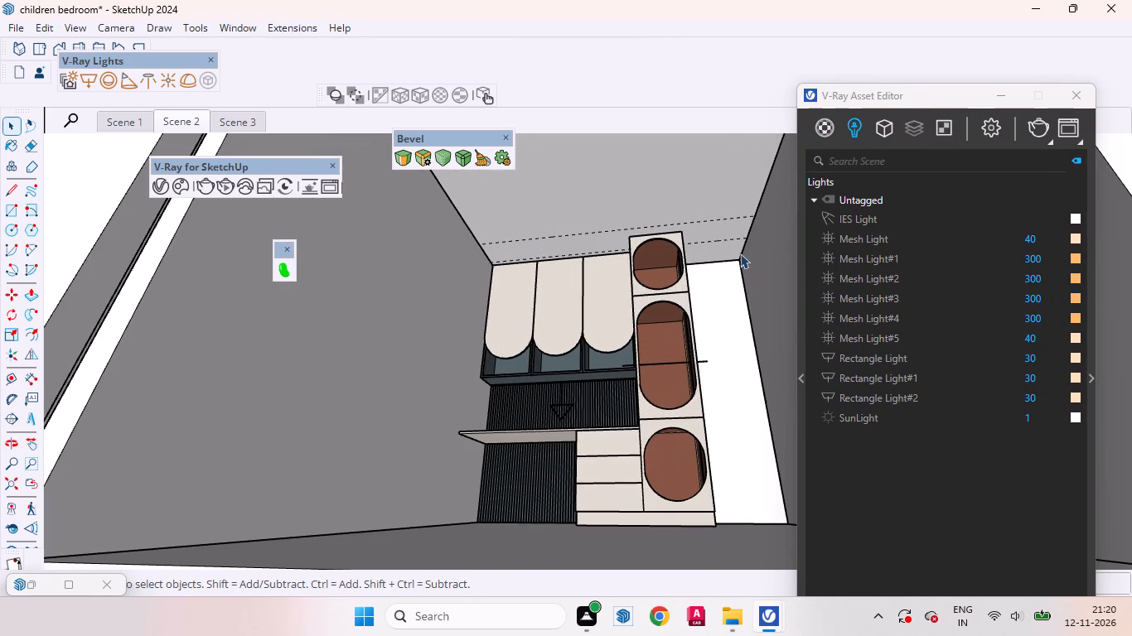
{"action": "left_click", "coordinate": [185, 125]}
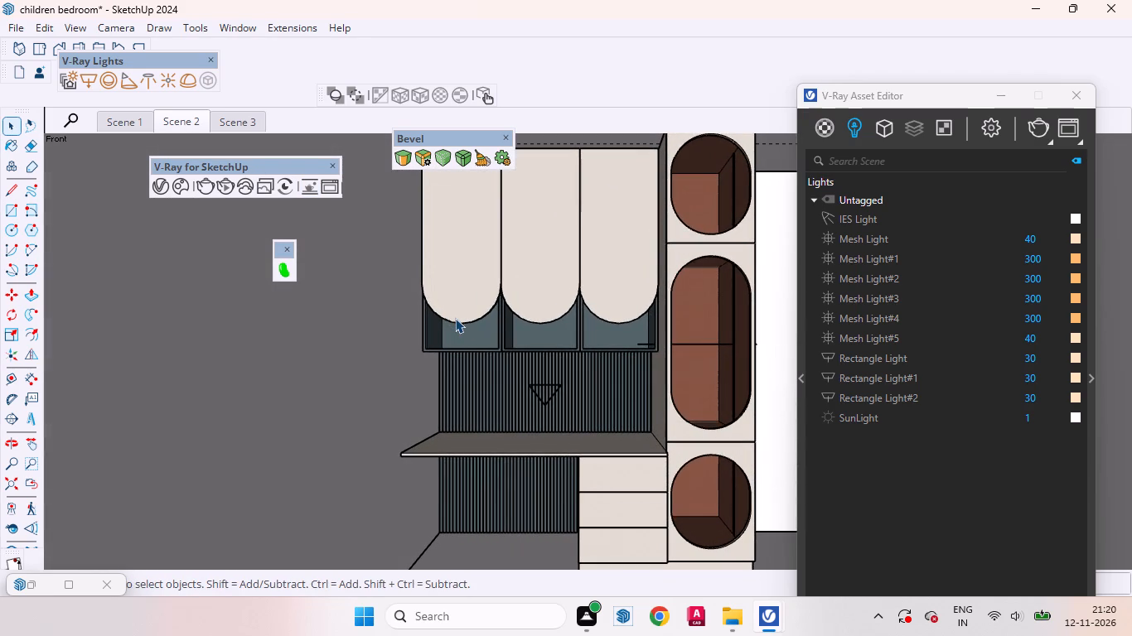
{"action": "scroll", "coordinate": [448, 344], "scroll_direction": "down", "scroll_amount": 5}
{"action": "scroll", "coordinate": [601, 281], "scroll_direction": "down", "scroll_amount": 4}
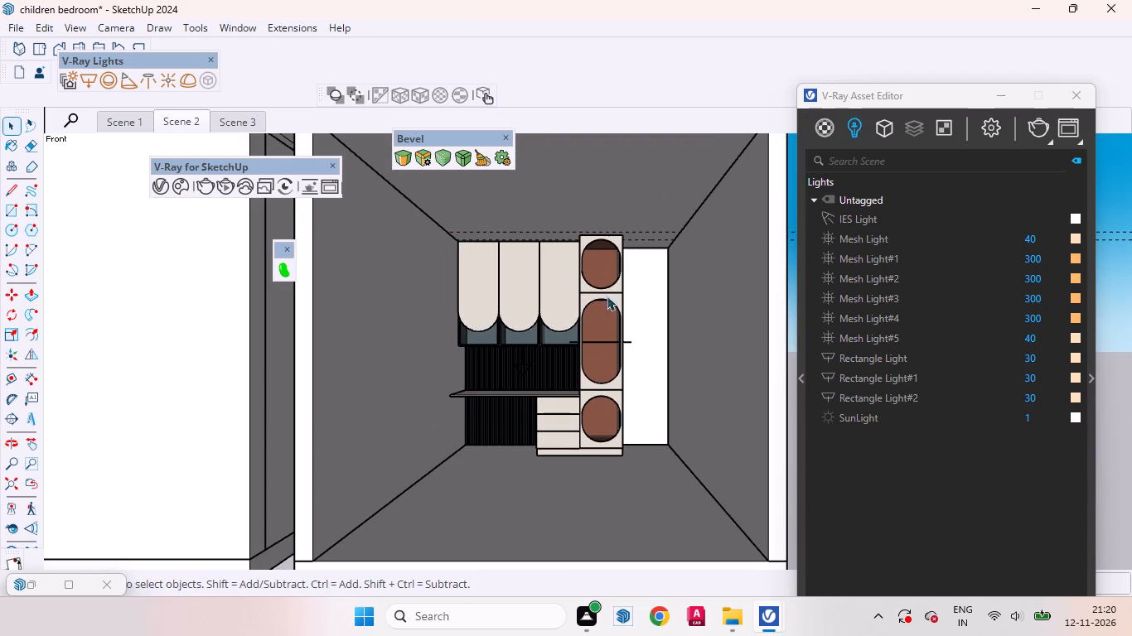
{"action": "scroll", "coordinate": [630, 244], "scroll_direction": "up", "scroll_amount": 3}
{"action": "middle_click_drag", "start_coordinate": [636, 240], "coordinate": [553, 210]}
{"action": "scroll", "coordinate": [561, 219], "scroll_direction": "up", "scroll_amount": 16}
{"action": "middle_click_drag", "start_coordinate": [593, 242], "coordinate": [516, 215]}
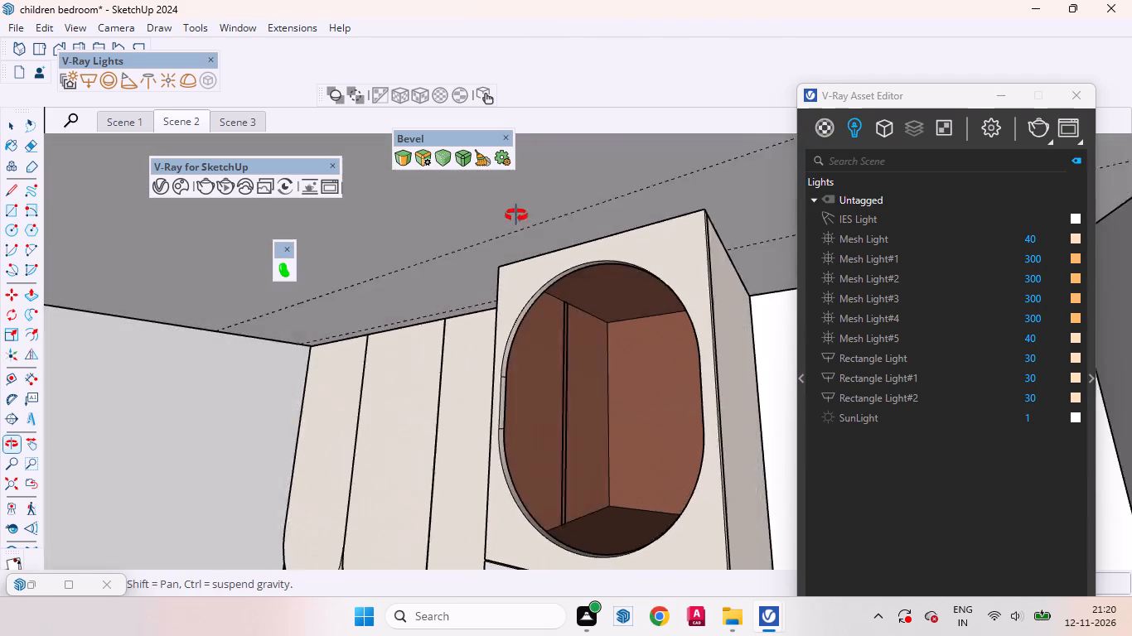
{"action": "middle_click_drag", "start_coordinate": [516, 215], "coordinate": [479, 234]}
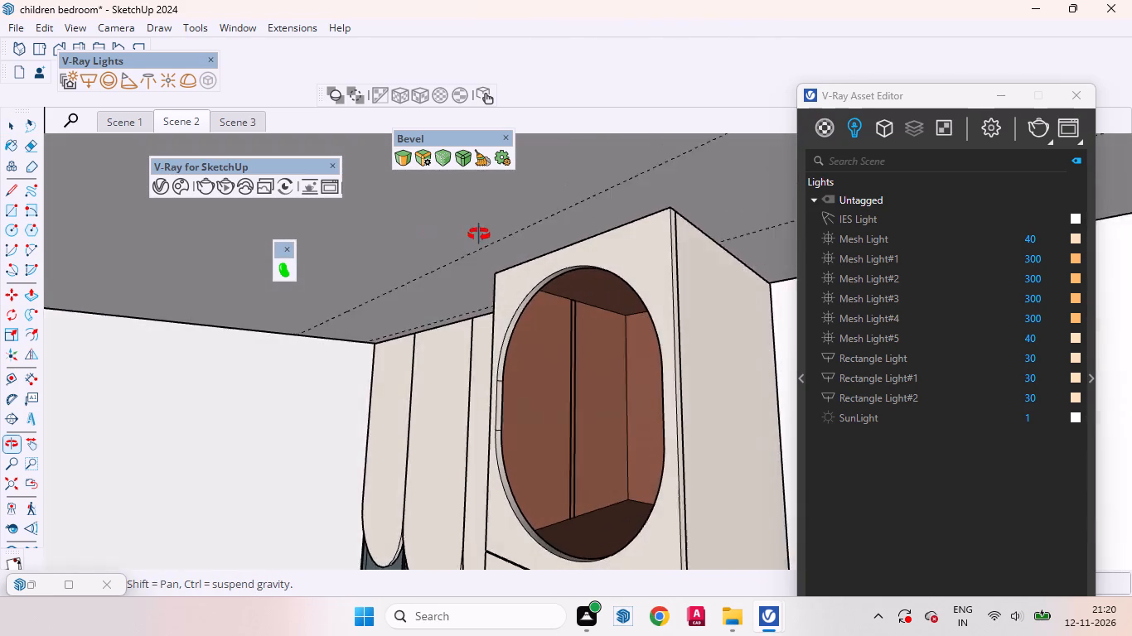
{"action": "middle_click_drag", "start_coordinate": [479, 234], "coordinate": [511, 233]}
{"action": "scroll", "coordinate": [665, 282], "scroll_direction": "up", "scroll_amount": 4}
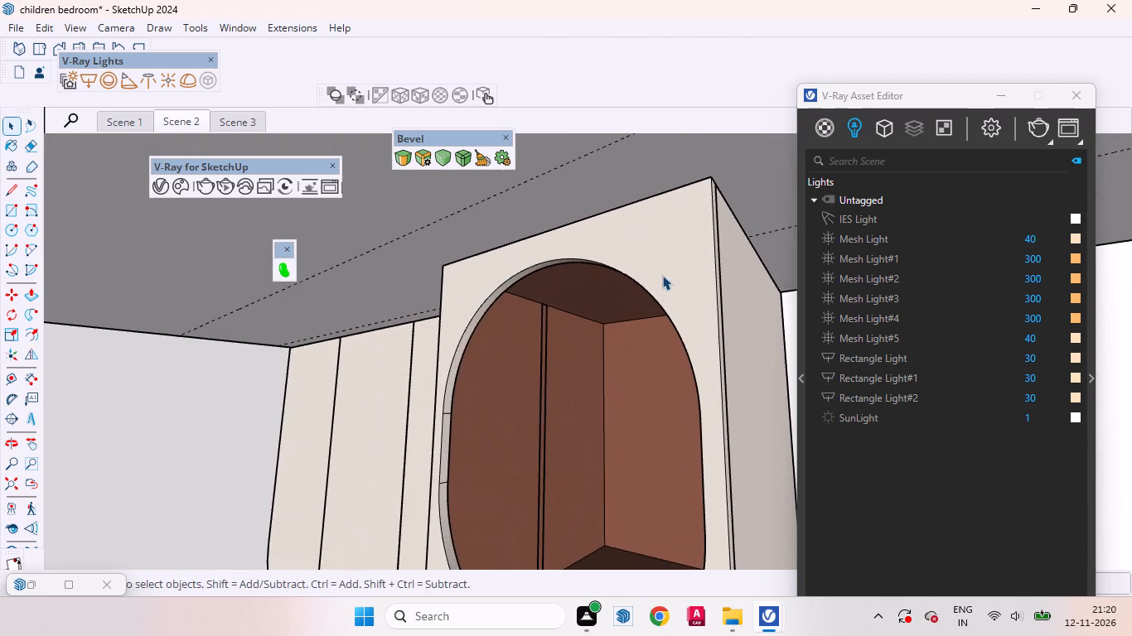
{"action": "middle_click_drag", "start_coordinate": [639, 269], "coordinate": [569, 271]}
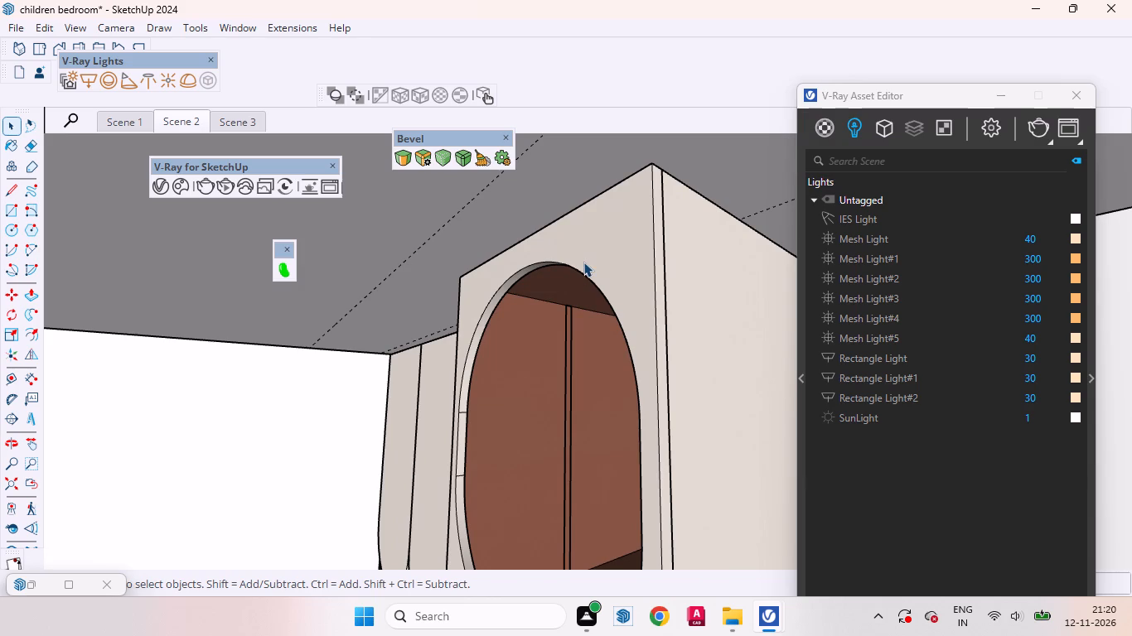
{"action": "key", "text": "t"}
{"action": "left_click", "coordinate": [571, 213]}
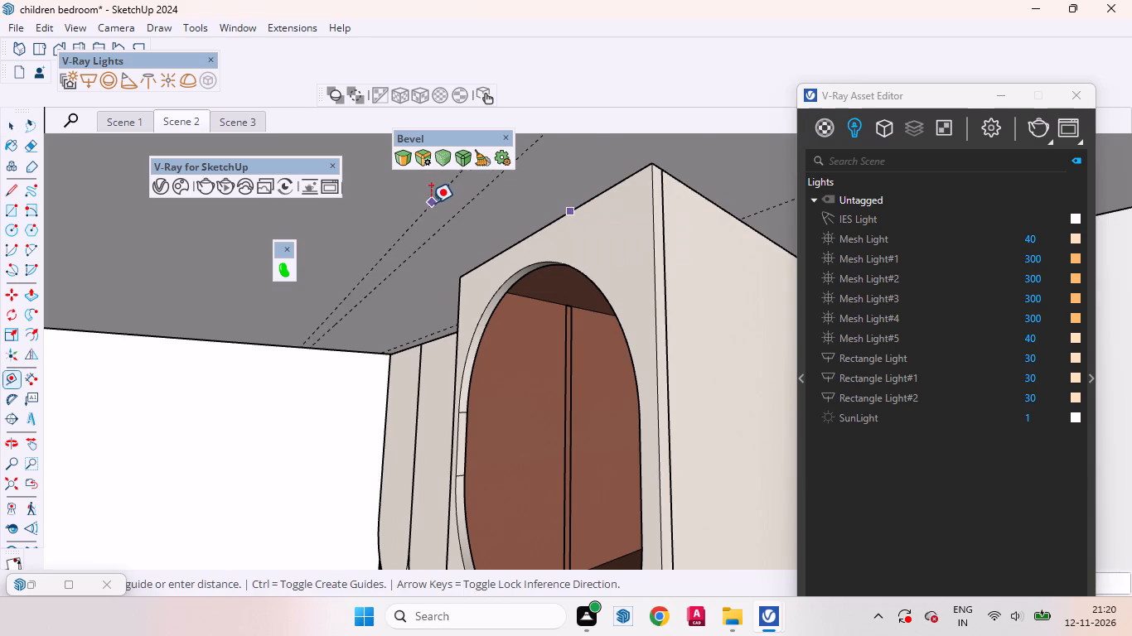
{"action": "scroll", "coordinate": [436, 227], "scroll_direction": "down", "scroll_amount": 3}
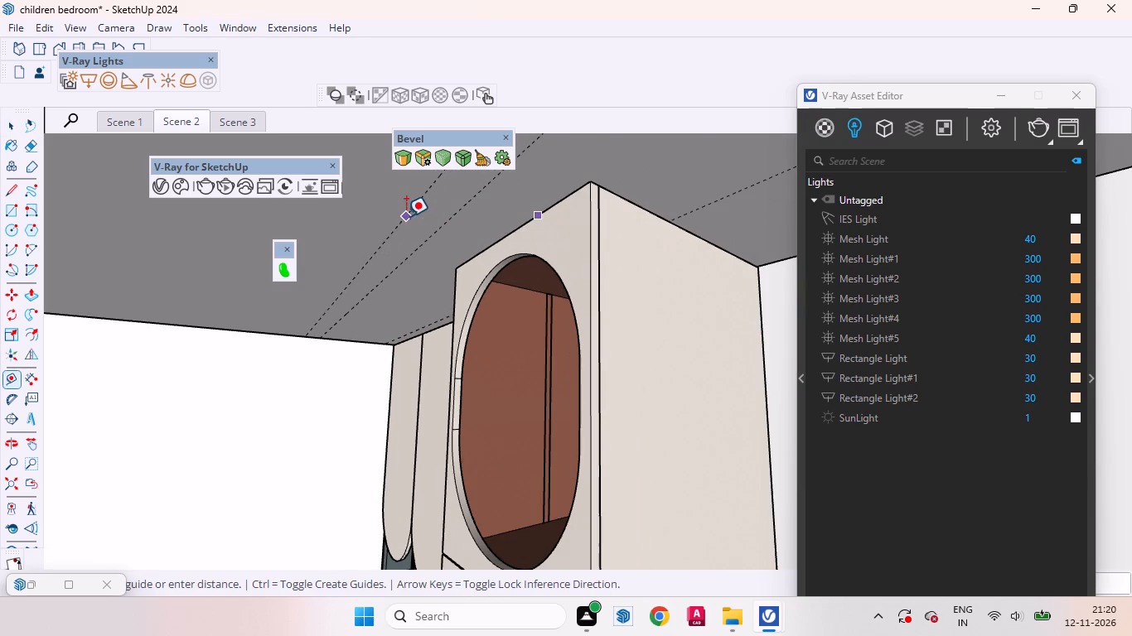
{"action": "scroll", "coordinate": [439, 234], "scroll_direction": "down", "scroll_amount": 5}
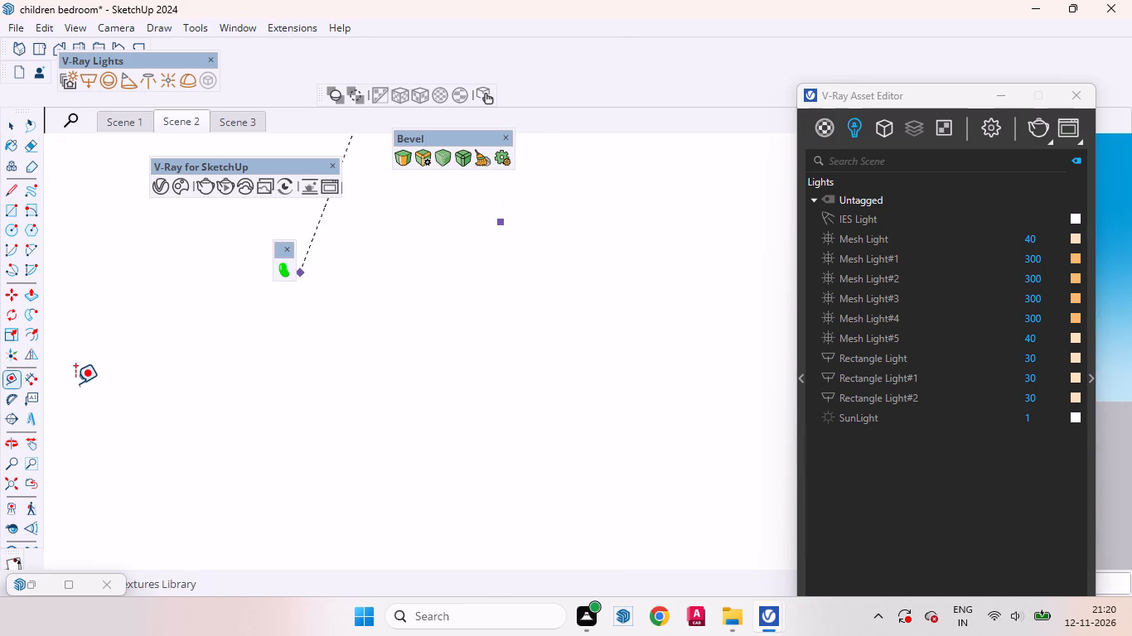
{"action": "left_click", "coordinate": [27, 483]}
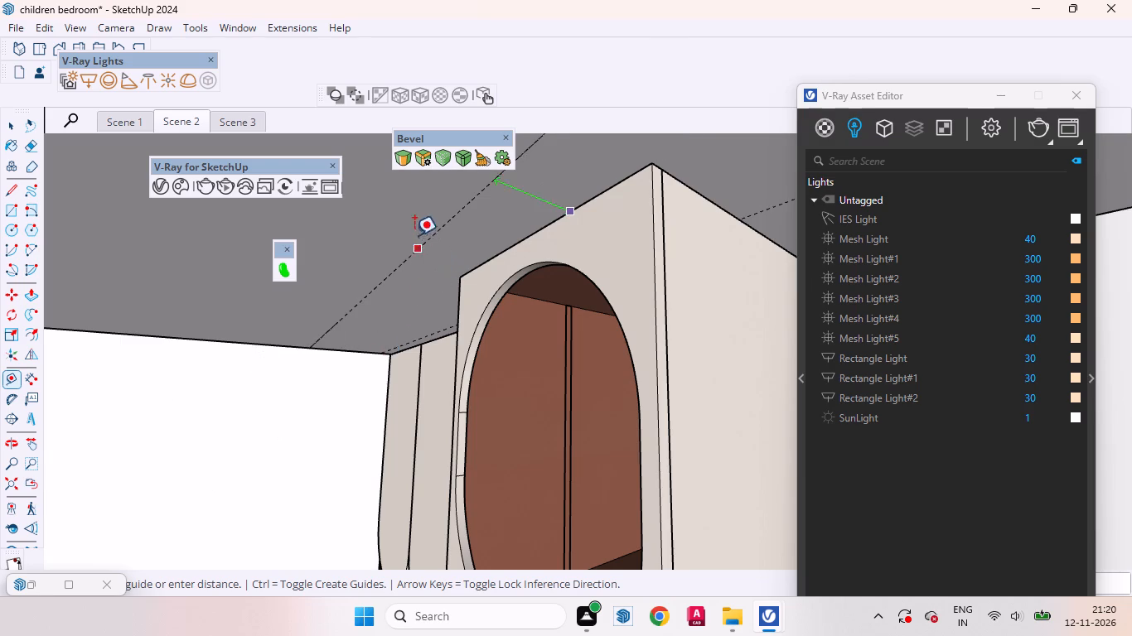
{"action": "key", "text": "Left"}
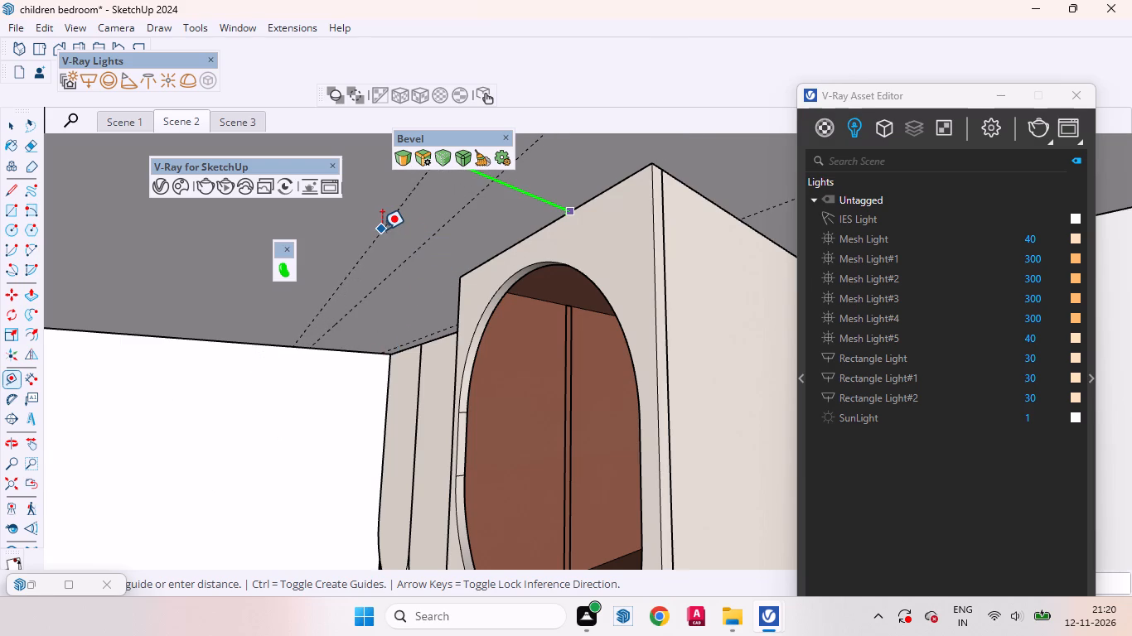
{"action": "key", "text": "1"}
{"action": "key", "text": "5"}
{"action": "key", "text": "Return"}
{"action": "key", "text": "space"}
Examine the ceiling guides in front of the study unit and across the whole room shell.
{"action": "middle_click_drag", "start_coordinate": [457, 339], "coordinate": [588, 347]}
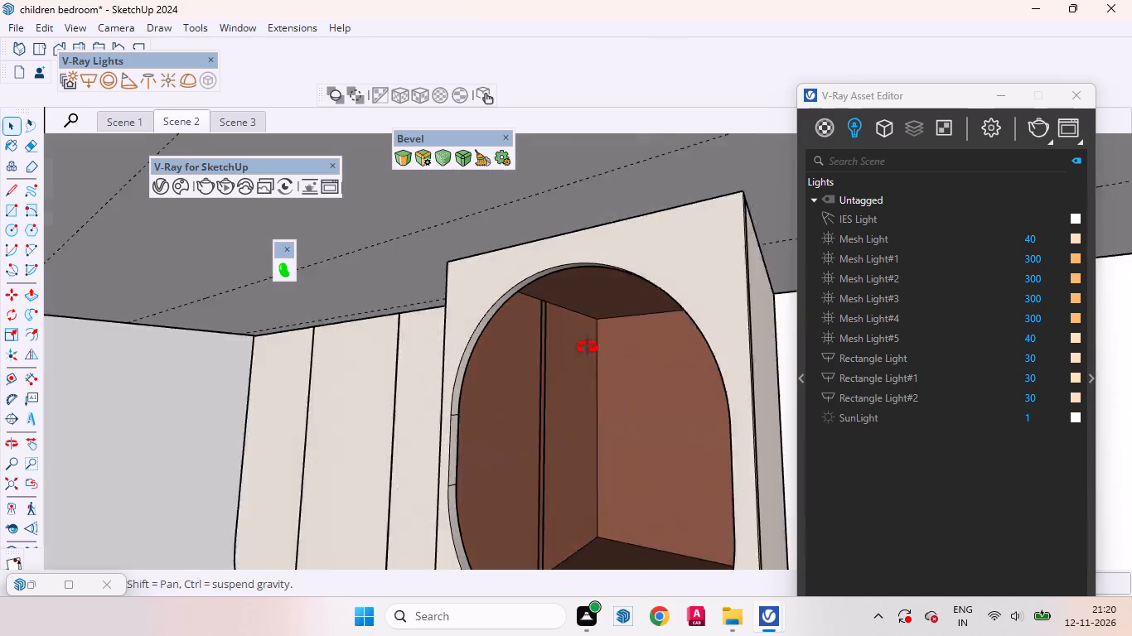
{"action": "middle_click_drag", "start_coordinate": [588, 347], "coordinate": [694, 344]}
{"action": "scroll", "coordinate": [636, 341], "scroll_direction": "down", "scroll_amount": 14}
{"action": "scroll", "coordinate": [565, 349], "scroll_direction": "down", "scroll_amount": 3}
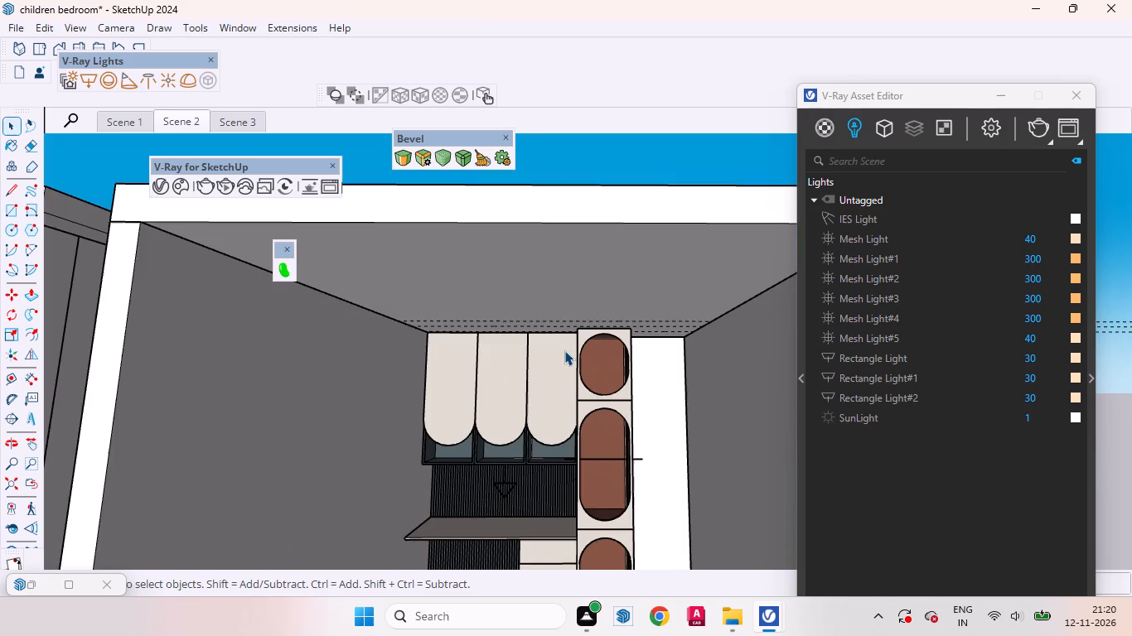
{"action": "scroll", "coordinate": [564, 350], "scroll_direction": "down", "scroll_amount": 6}
{"action": "right_click", "coordinate": [705, 399]}
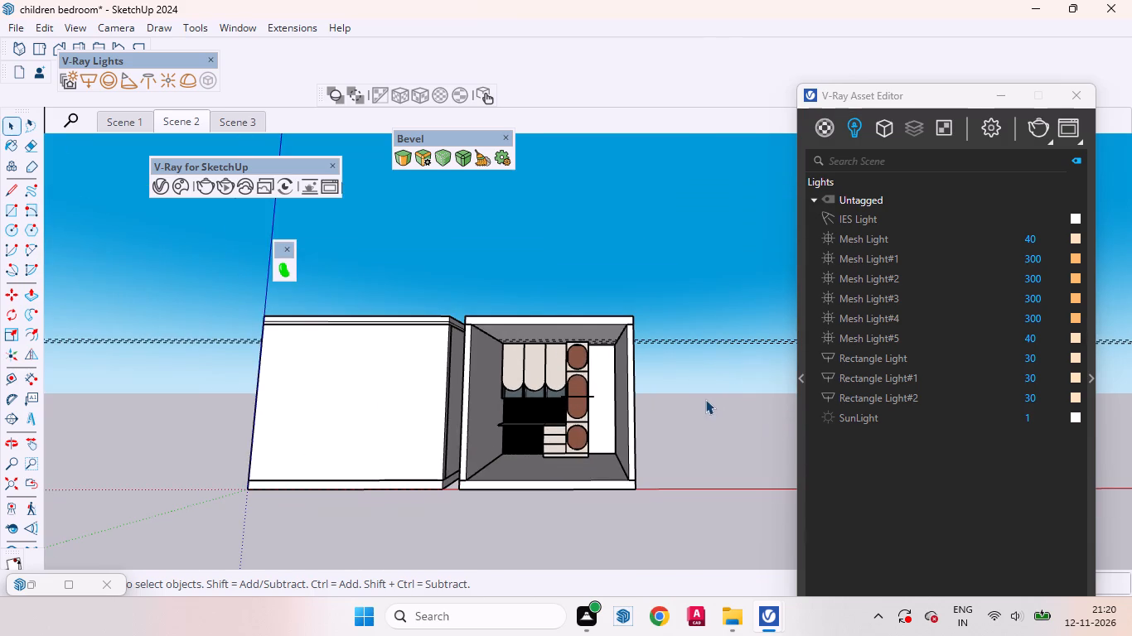
{"action": "left_click", "coordinate": [681, 396]}
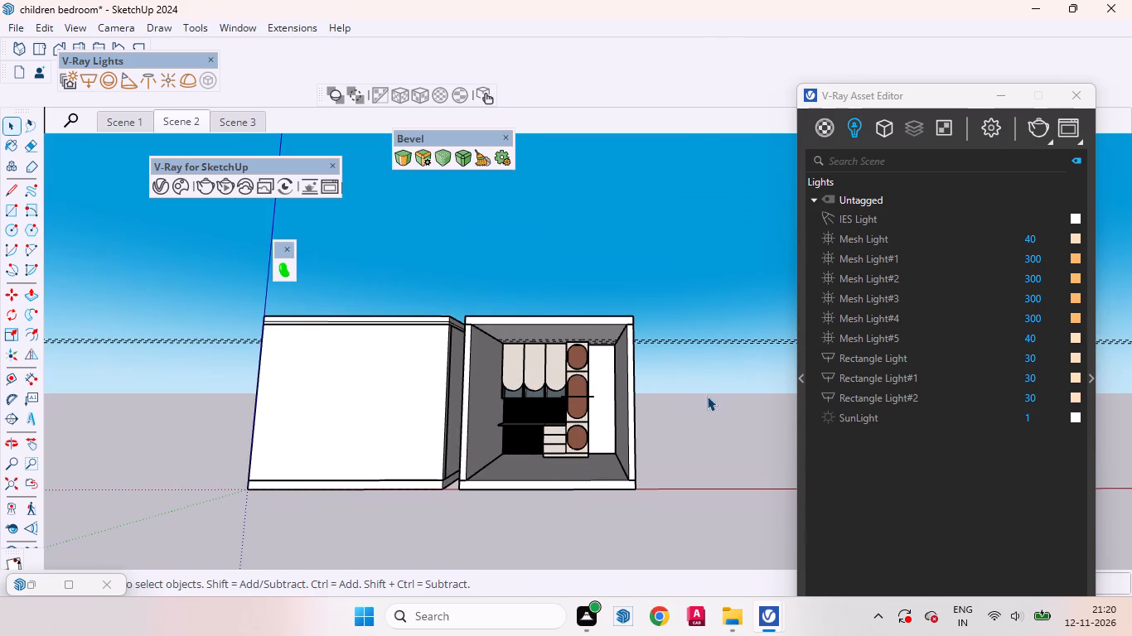
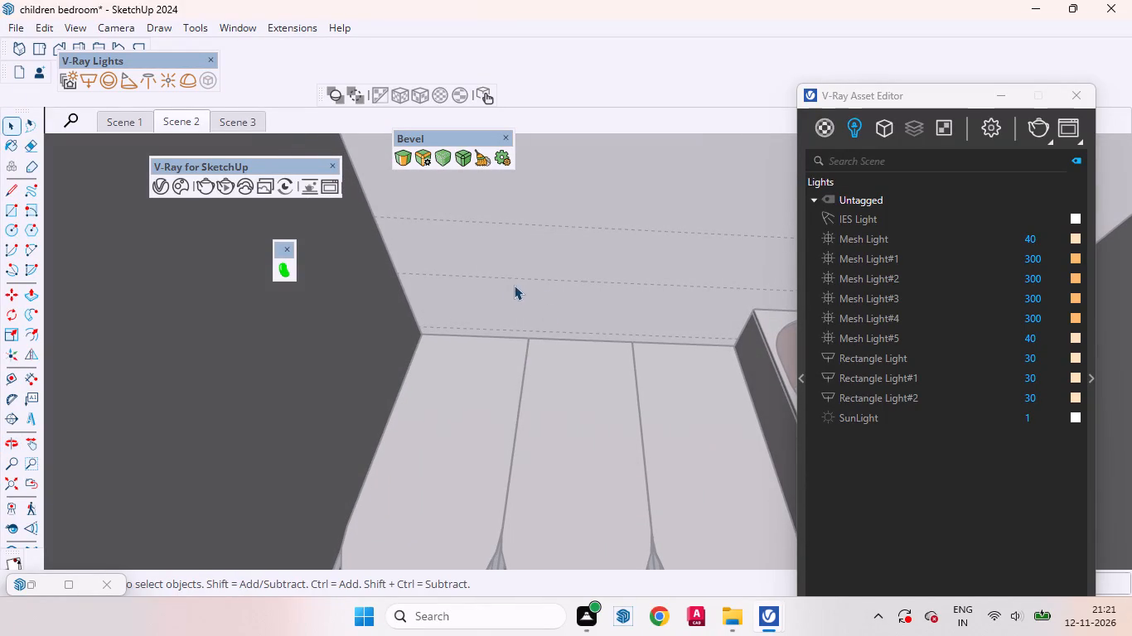
Draw a small circle centred on the middle ceiling guide, in front of the first rounded overhead shutter.
{"action": "scroll", "coordinate": [513, 289], "scroll_direction": "up", "scroll_amount": 2}
{"action": "scroll", "coordinate": [493, 323], "scroll_direction": "down", "scroll_amount": 2}
{"action": "middle_click_drag", "start_coordinate": [651, 380], "coordinate": [633, 327]}
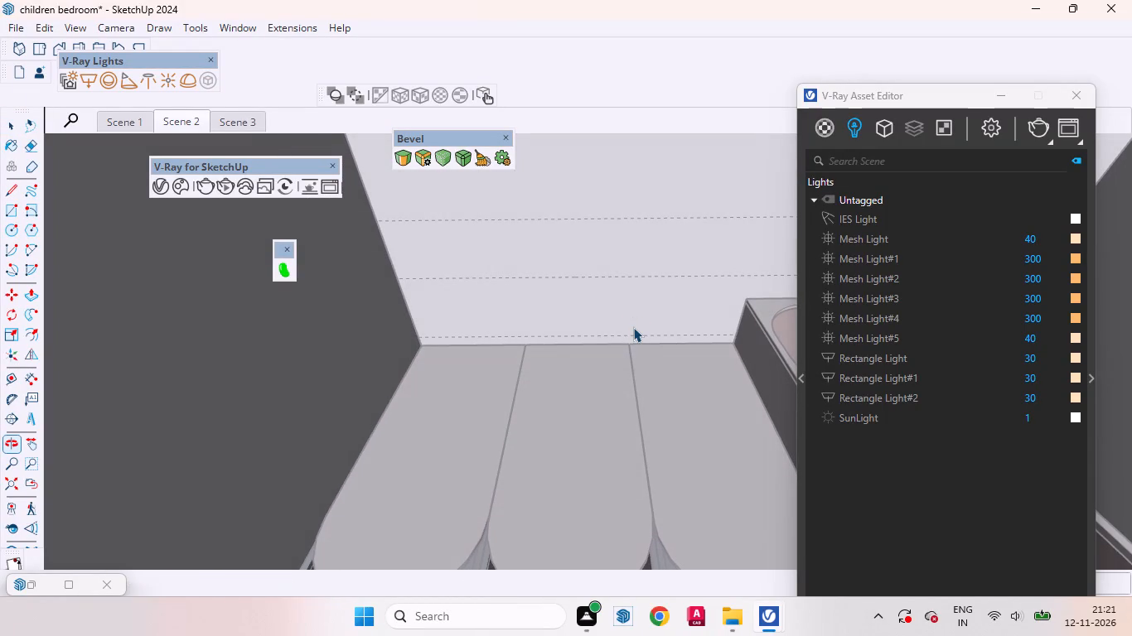
{"action": "key", "text": "c"}
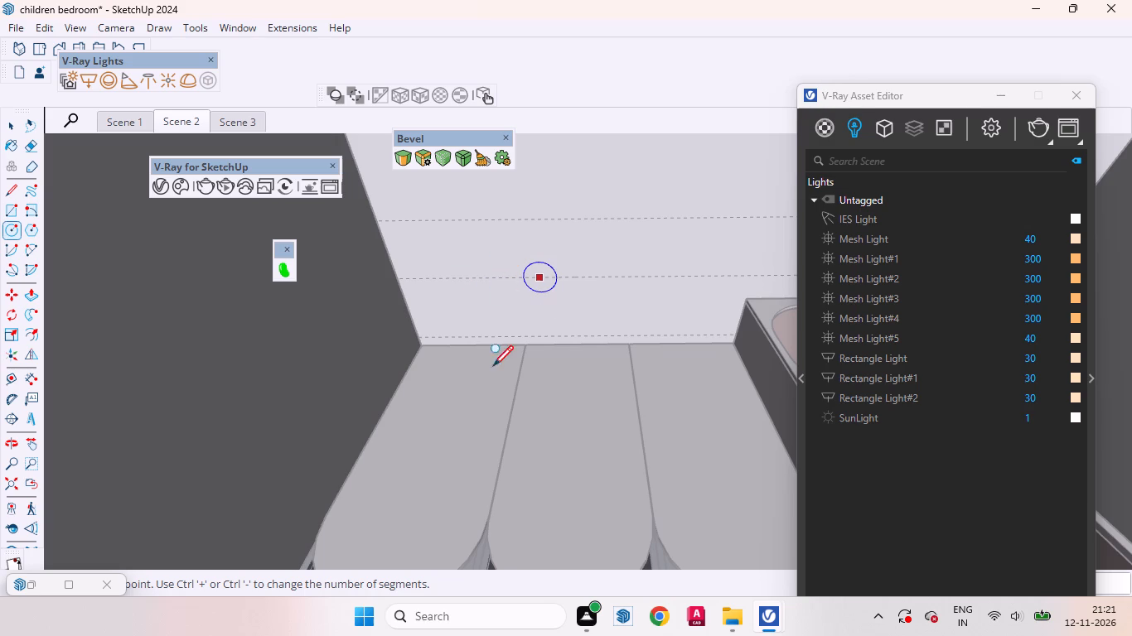
{"action": "left_click", "coordinate": [492, 277]}
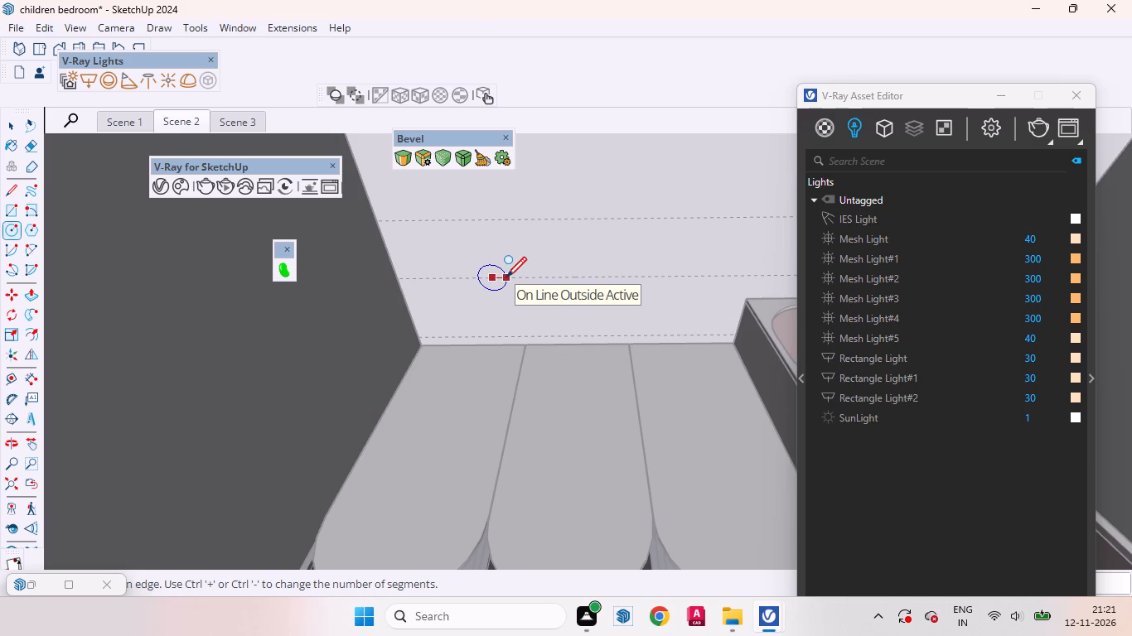
{"action": "left_click", "coordinate": [506, 276]}
{"action": "key", "text": "space"}
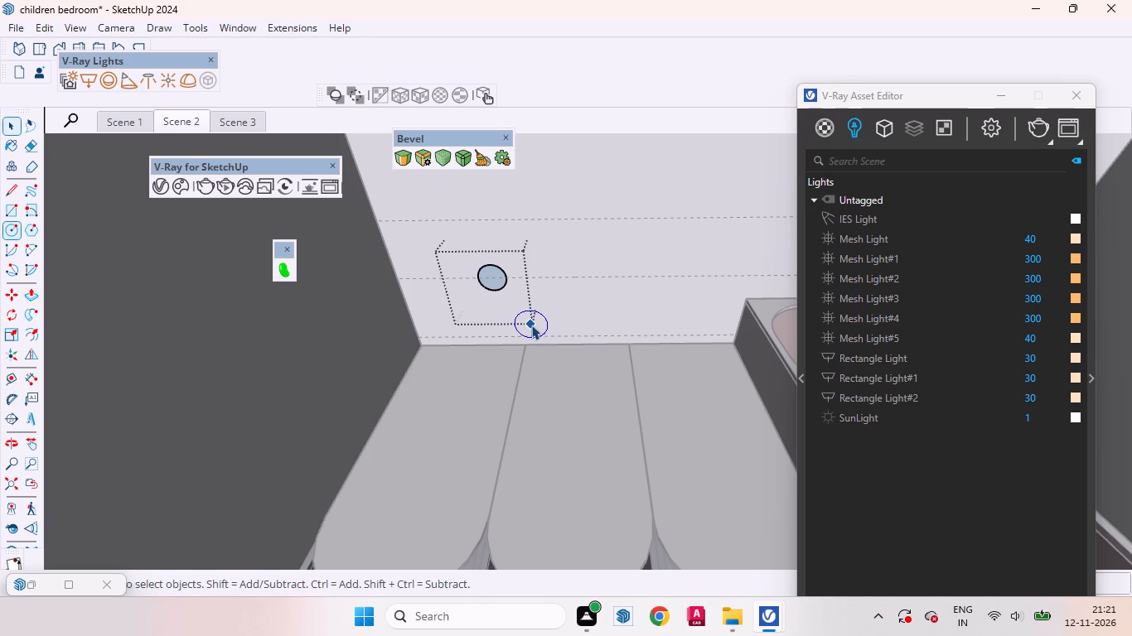
Push/Pull the ceiling circle by 6 mm to form the downlight disc.
{"action": "type", "text": "p"}
{"action": "scroll", "coordinate": [495, 281], "scroll_direction": "up", "scroll_amount": 4}
{"action": "left_click", "coordinate": [495, 279]}
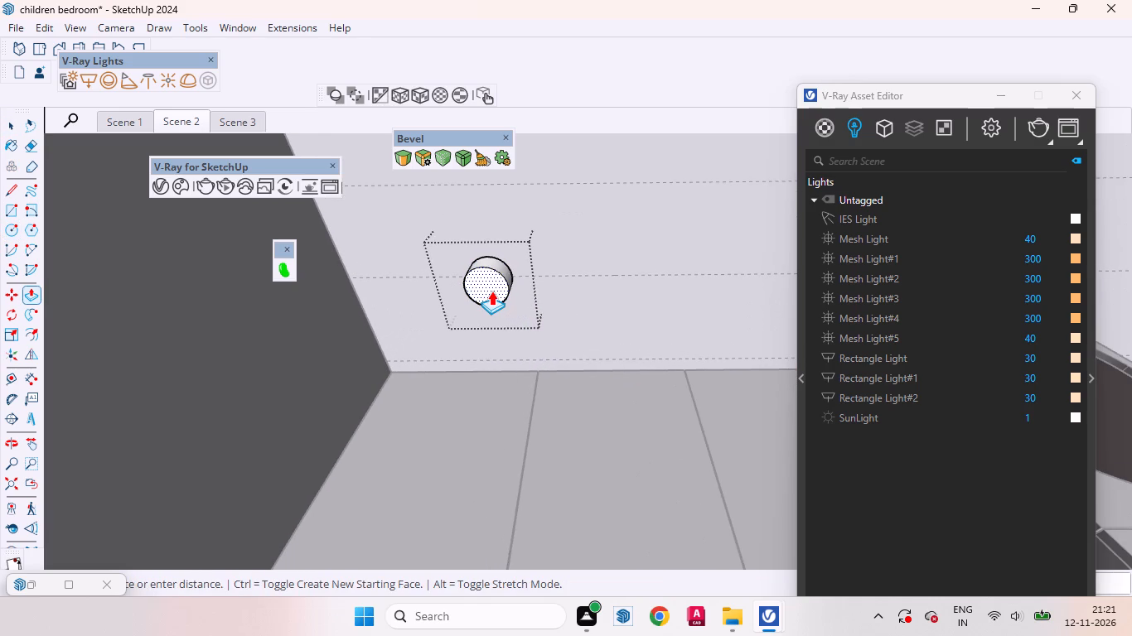
{"action": "type", "text": "6mm"}
{"action": "key", "text": "Return"}
{"action": "key", "text": "space"}
Offset the disc's face edge inward to leave a narrow rim around an inner circle.
{"action": "scroll", "coordinate": [491, 270], "scroll_direction": "up", "scroll_amount": 3}
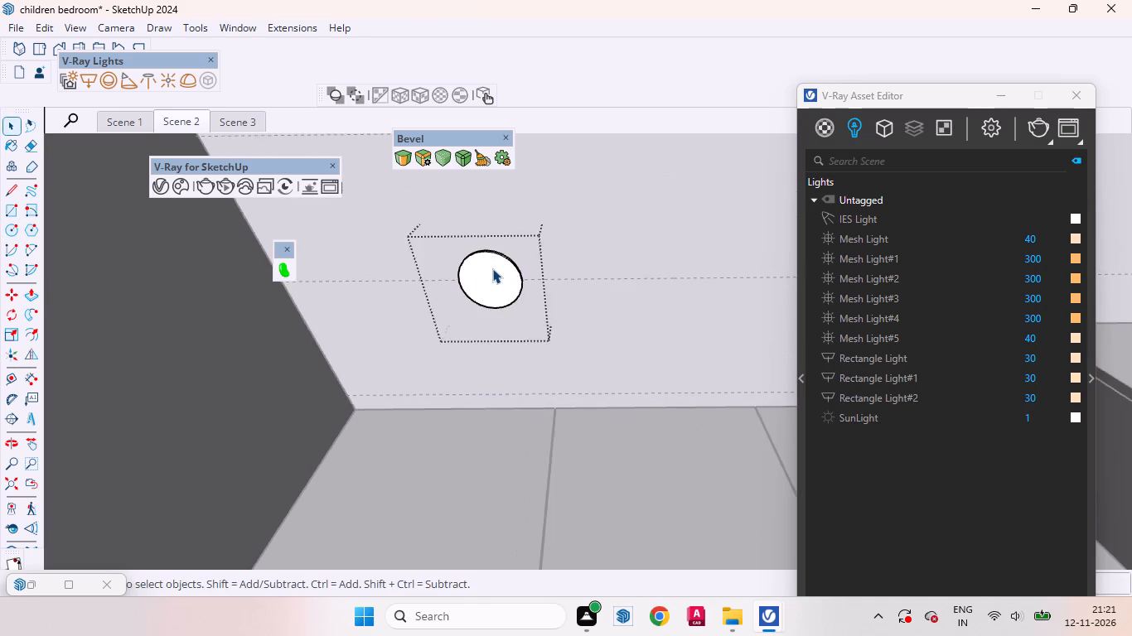
{"action": "scroll", "coordinate": [492, 268], "scroll_direction": "up", "scroll_amount": 8}
{"action": "left_click", "coordinate": [491, 285]}
{"action": "key", "text": "f"}
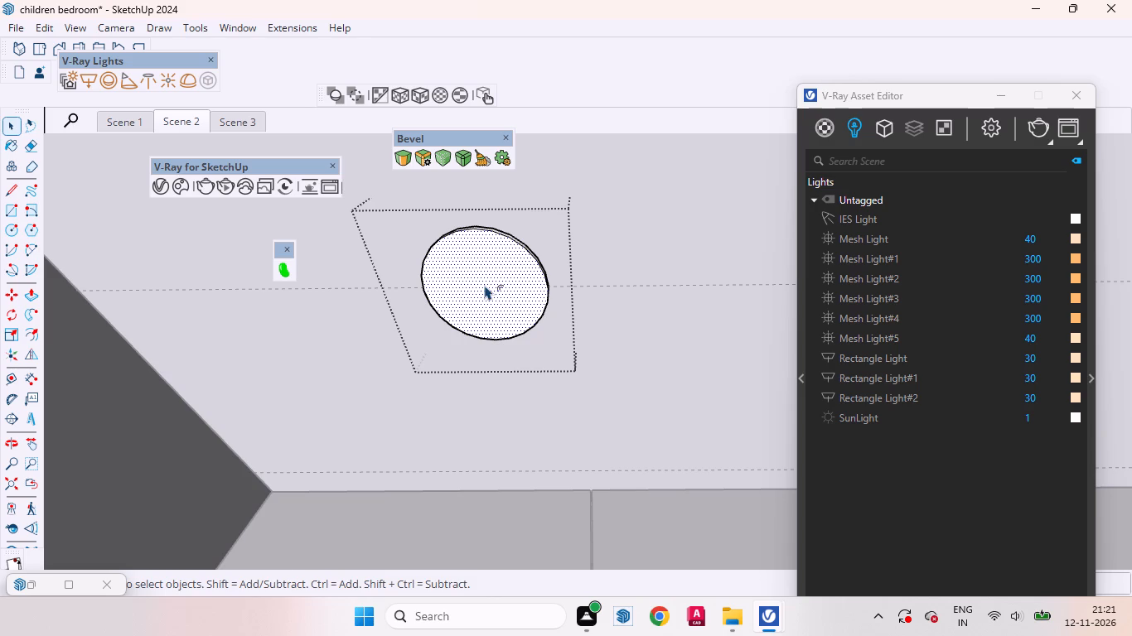
{"action": "scroll", "coordinate": [423, 264], "scroll_direction": "up", "scroll_amount": 3}
{"action": "left_click", "coordinate": [428, 263]}
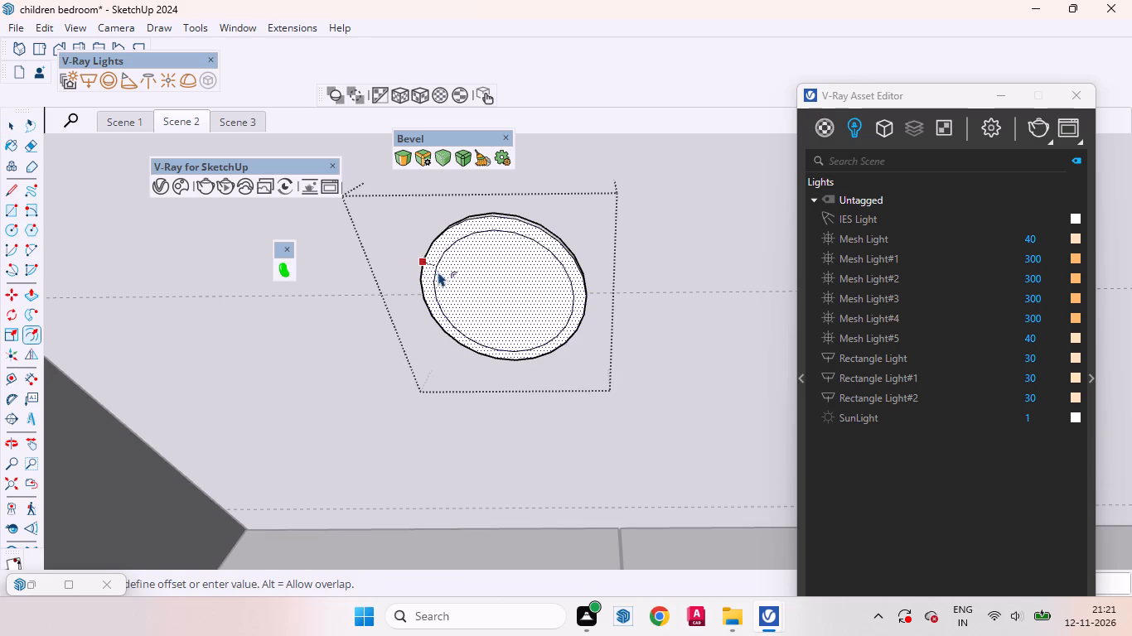
{"action": "left_click", "coordinate": [445, 276]}
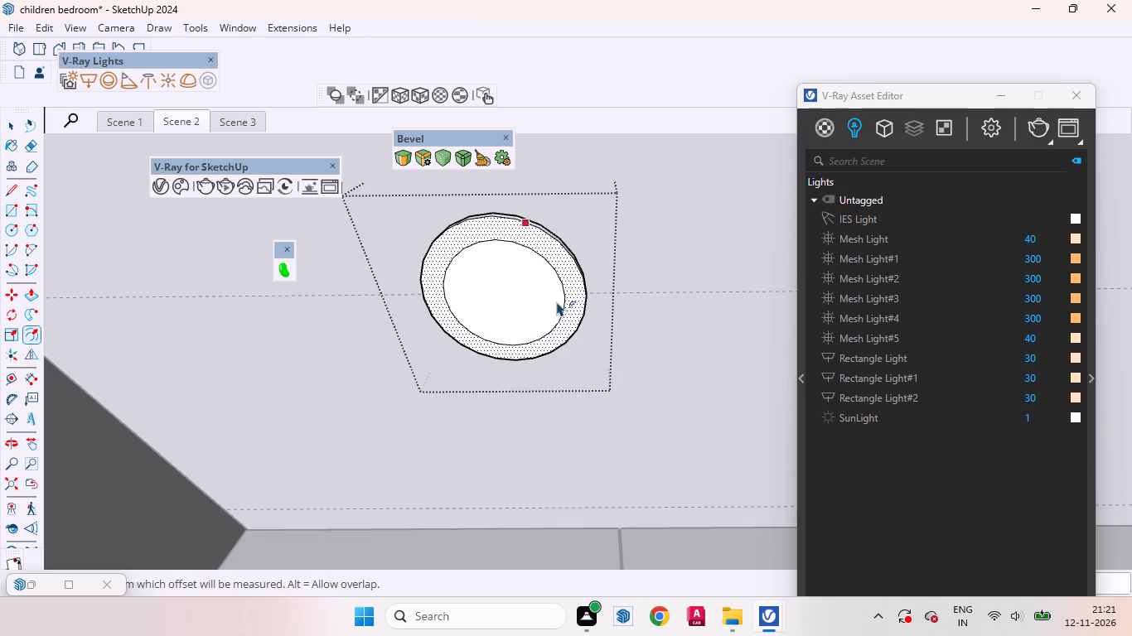
{"action": "key", "text": "space"}
Push/Pull the inner circle slightly into the disc to recess the downlight's lens below its rim.
{"action": "left_click", "coordinate": [524, 296]}
{"action": "scroll", "coordinate": [525, 292], "scroll_direction": "up", "scroll_amount": 4}
{"action": "key", "text": "p"}
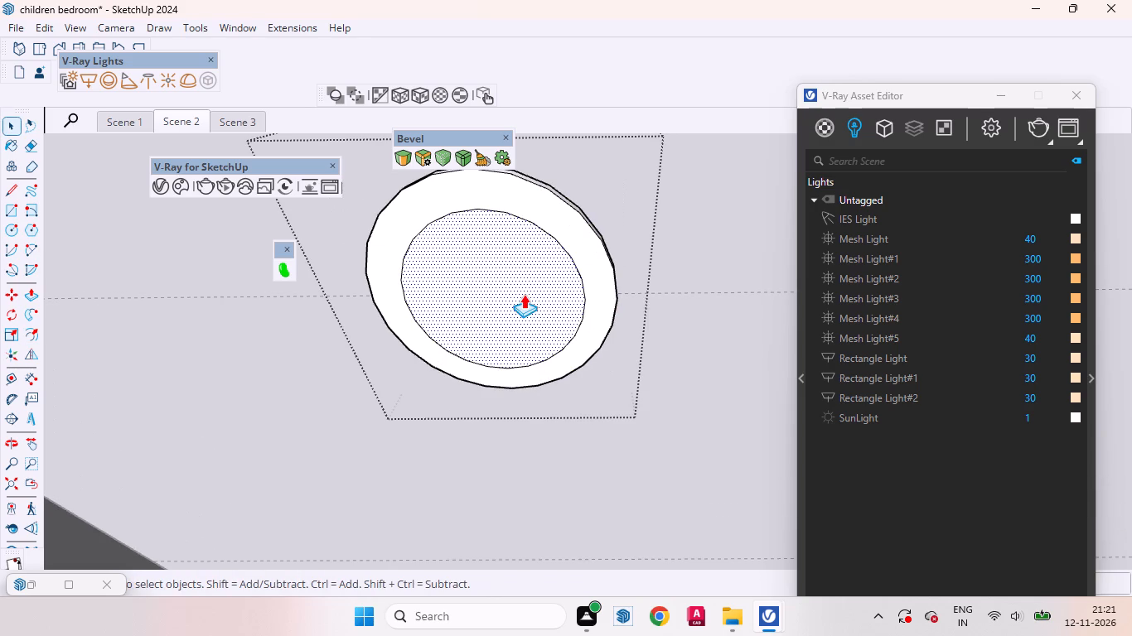
{"action": "scroll", "coordinate": [524, 294], "scroll_direction": "up", "scroll_amount": 3}
{"action": "left_click", "coordinate": [521, 295]}
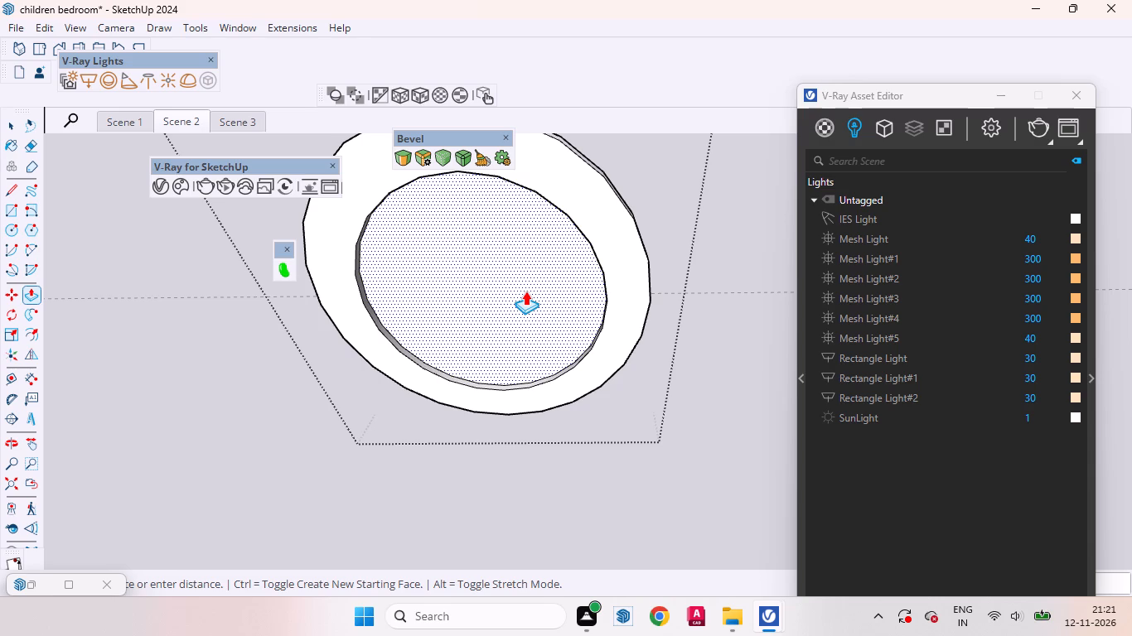
{"action": "left_click", "coordinate": [525, 291]}
{"action": "key", "text": "space"}
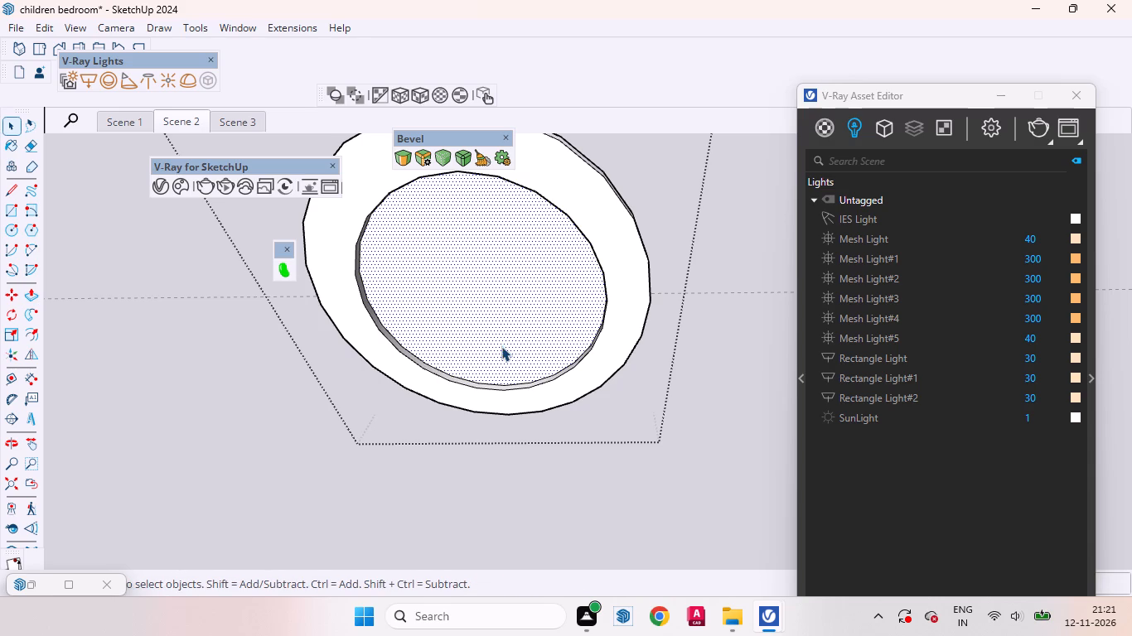
Group the recessed inner face with its edge and convert the group to a V-Ray mesh light.
{"action": "double_click", "coordinate": [501, 332]}
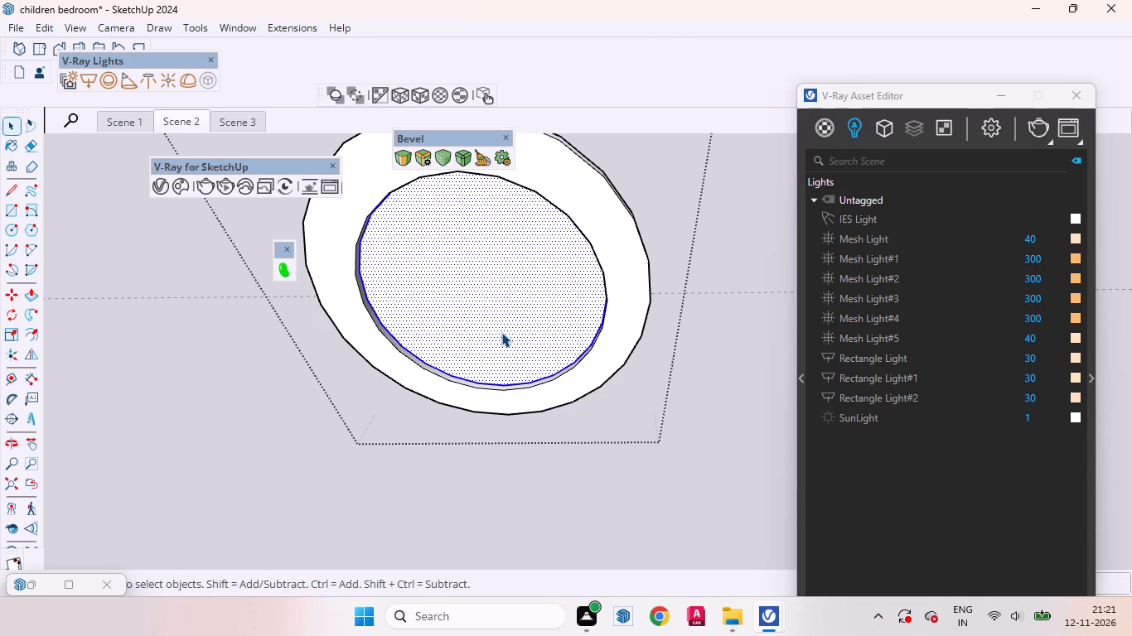
{"action": "right_click", "coordinate": [501, 332]}
{"action": "left_click", "coordinate": [566, 164]}
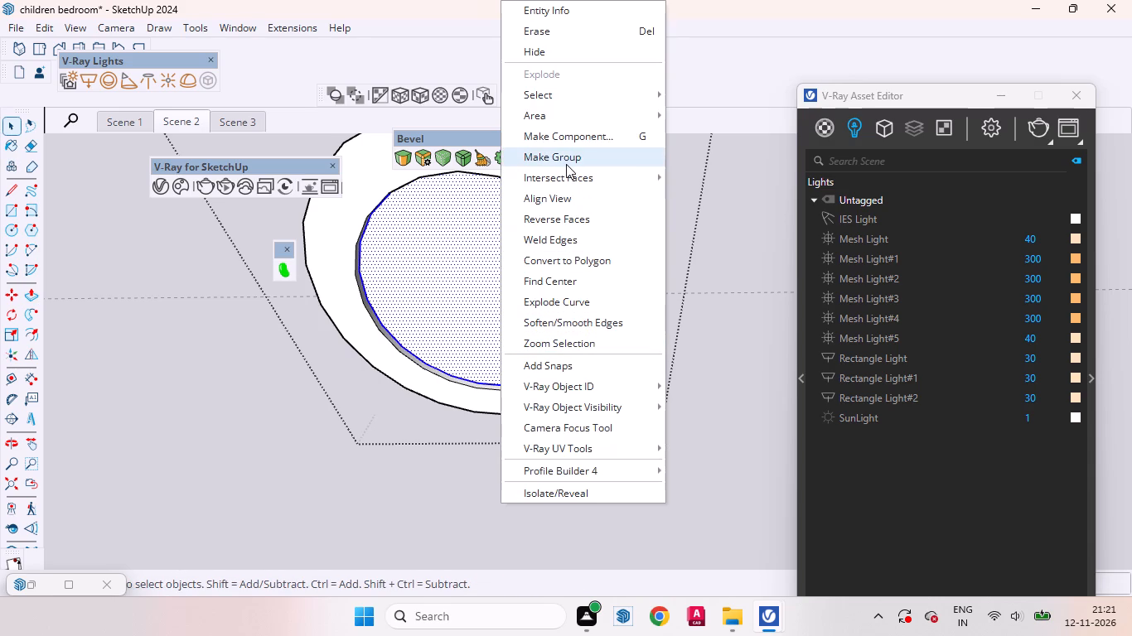
{"action": "left_click", "coordinate": [210, 80]}
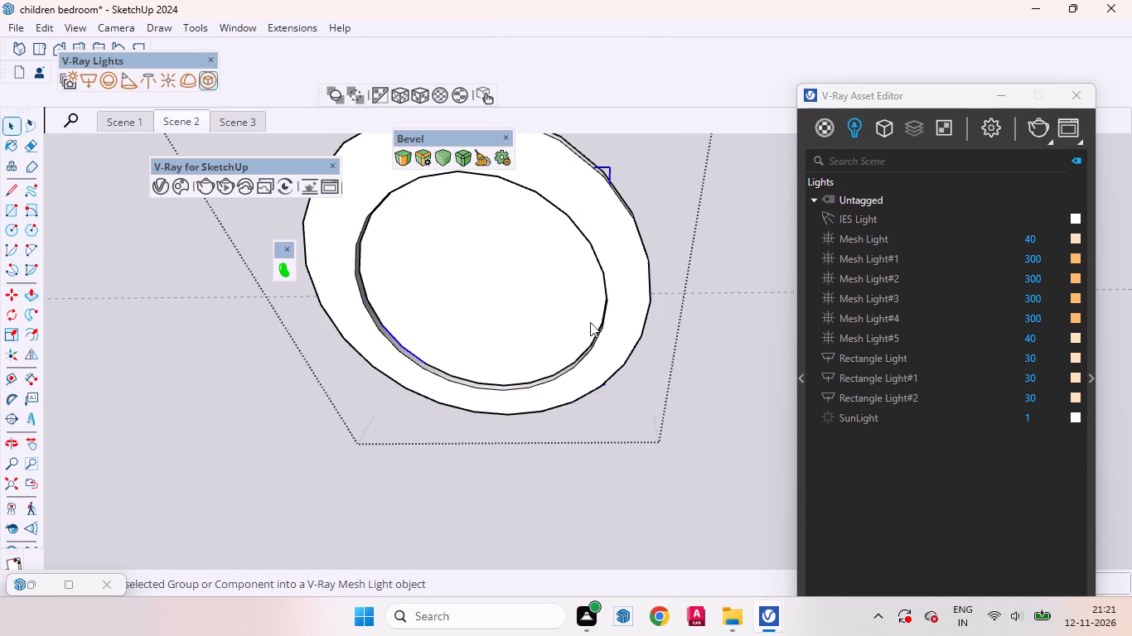
Place a V-Ray IES light using cylinder-wide.ies from the ies-lights-pack folder at the centre of the downlight.
{"action": "left_click", "coordinate": [149, 89]}
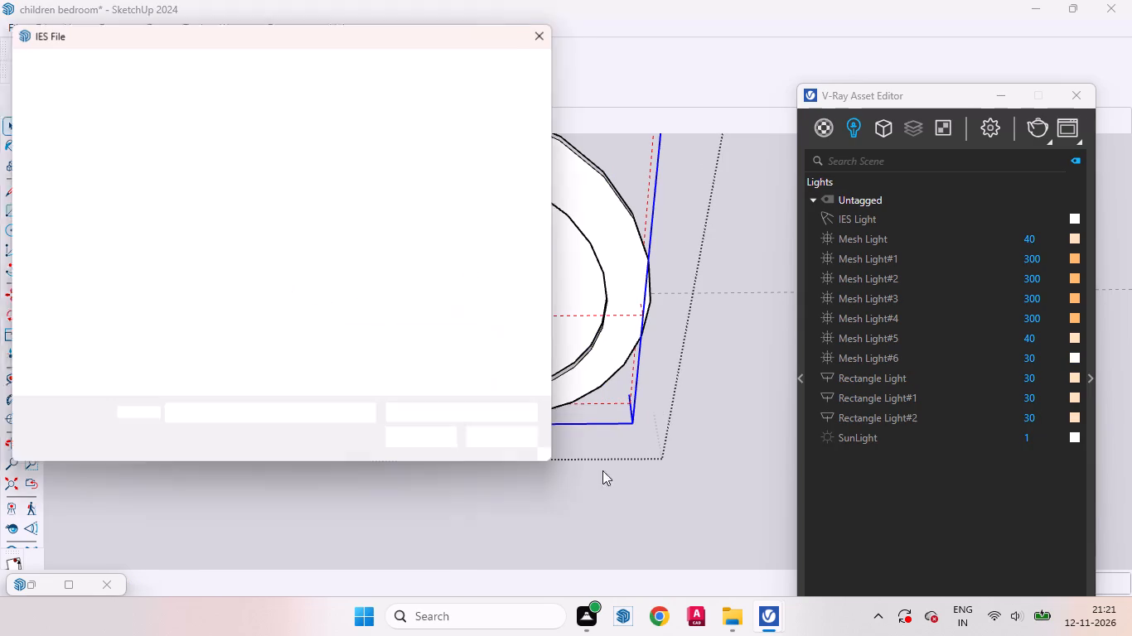
{"action": "scroll", "coordinate": [102, 193], "scroll_direction": "up", "scroll_amount": 3}
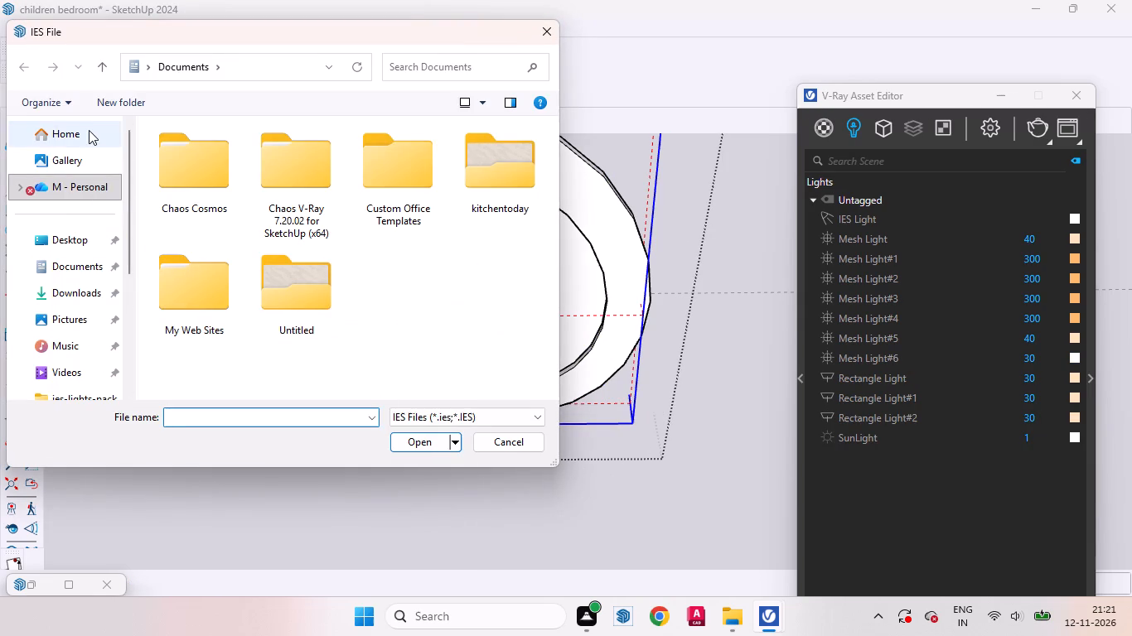
{"action": "left_click", "coordinate": [91, 128]}
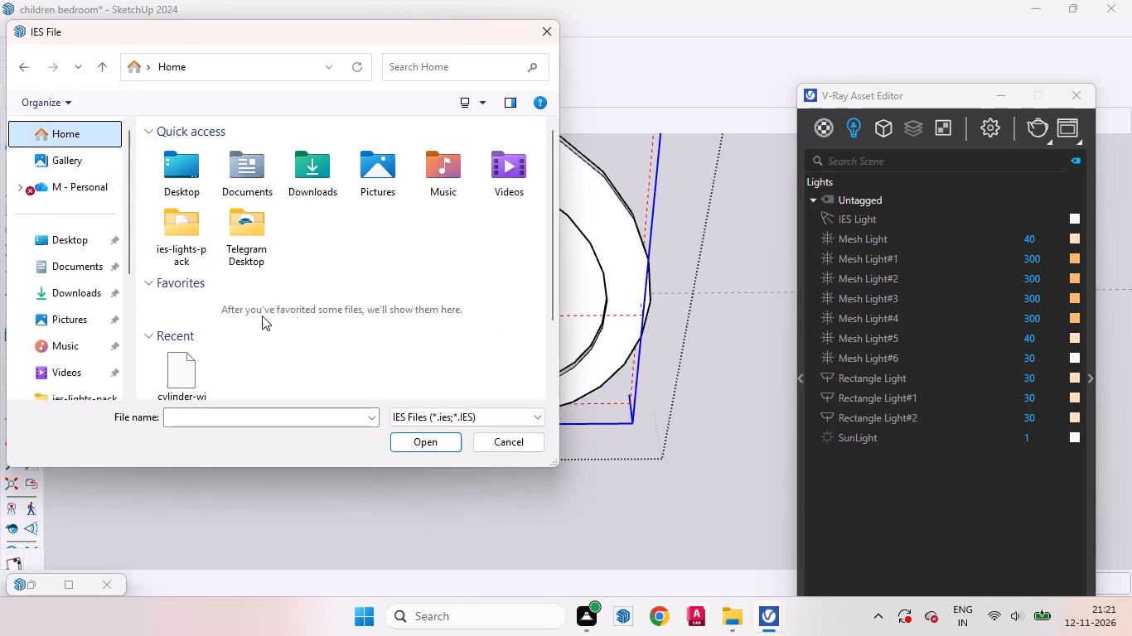
{"action": "left_click", "coordinate": [171, 232]}
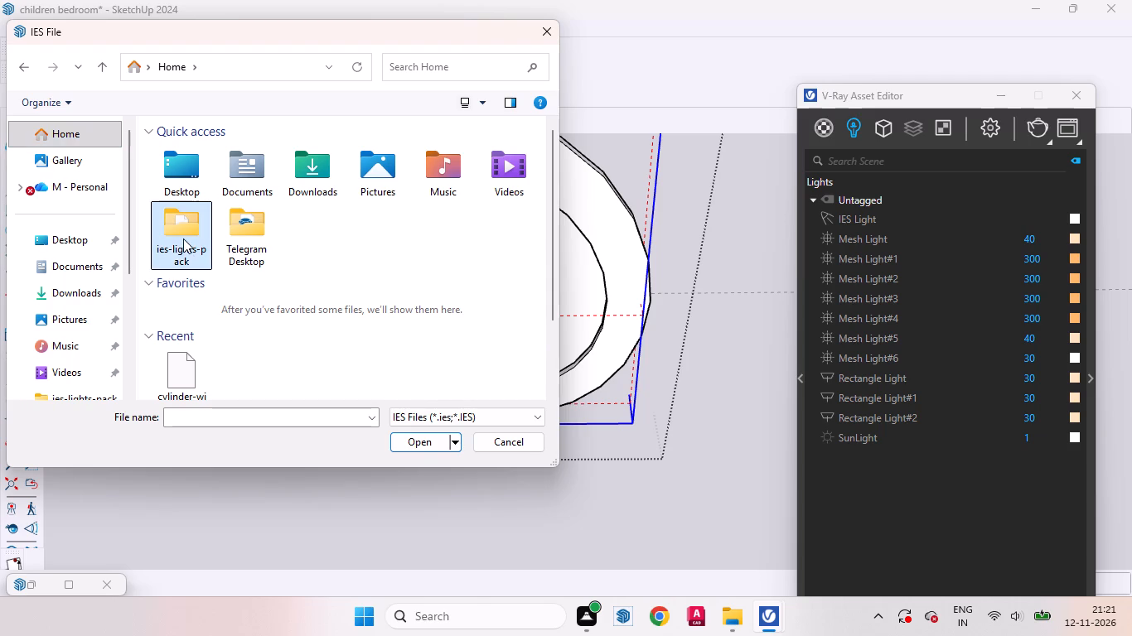
{"action": "left_click", "coordinate": [424, 446]}
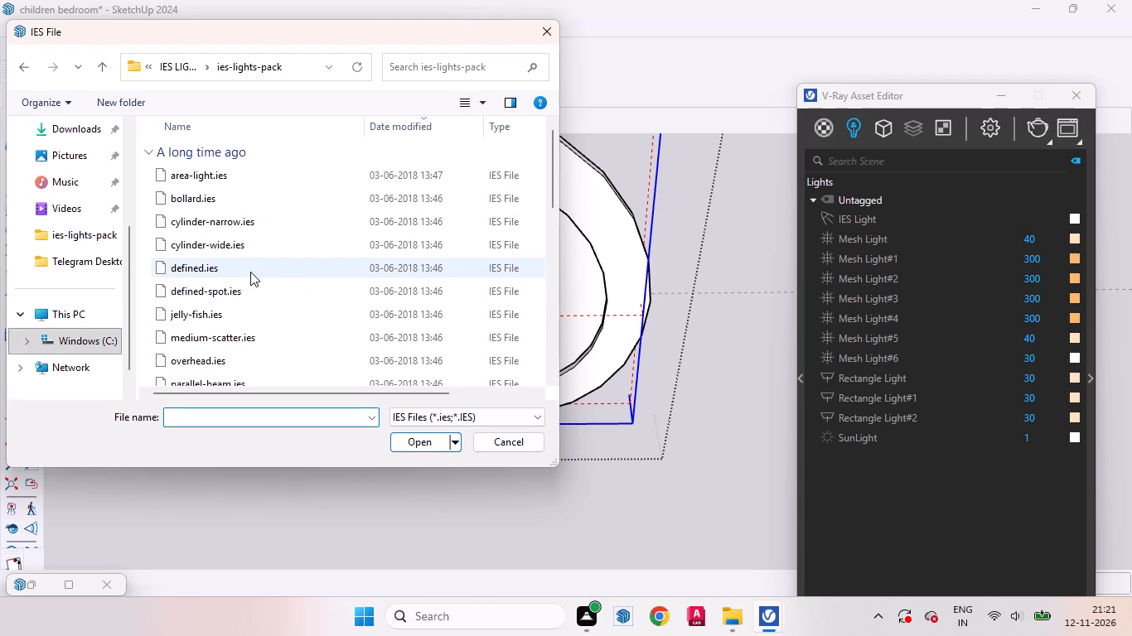
{"action": "left_click", "coordinate": [228, 249]}
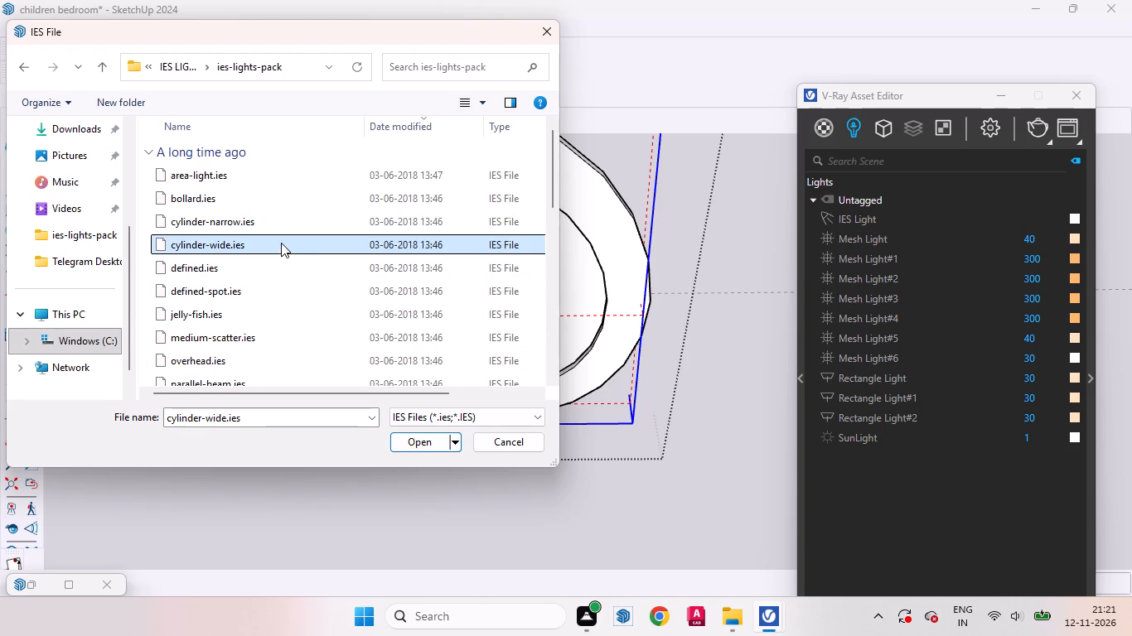
{"action": "left_click", "coordinate": [421, 444]}
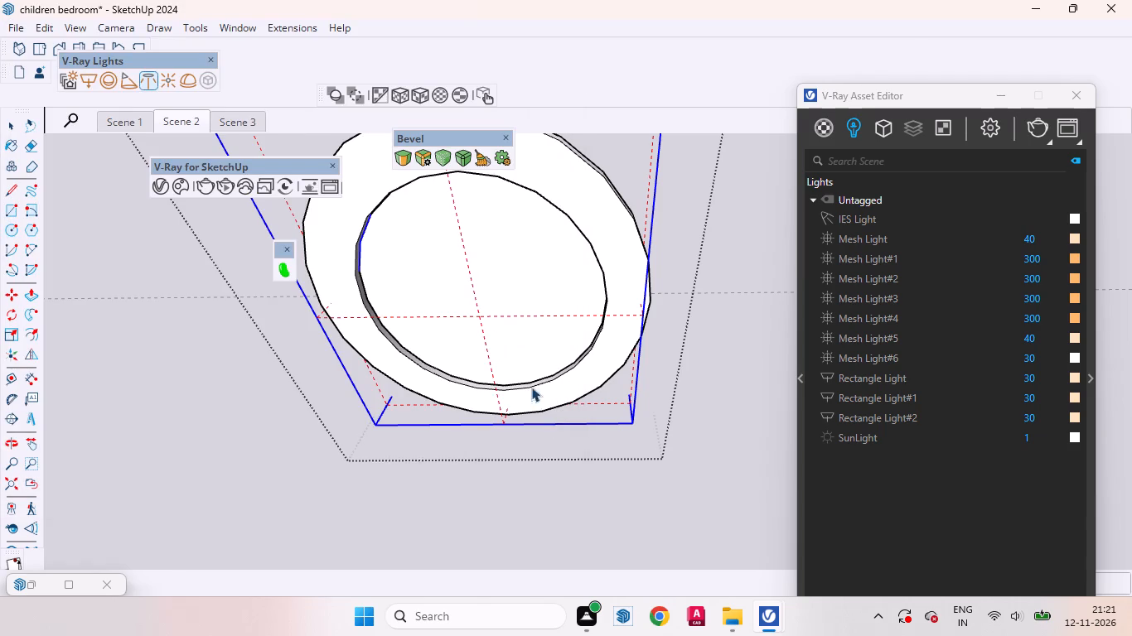
{"action": "left_click", "coordinate": [480, 320]}
{"action": "key", "text": "space"}
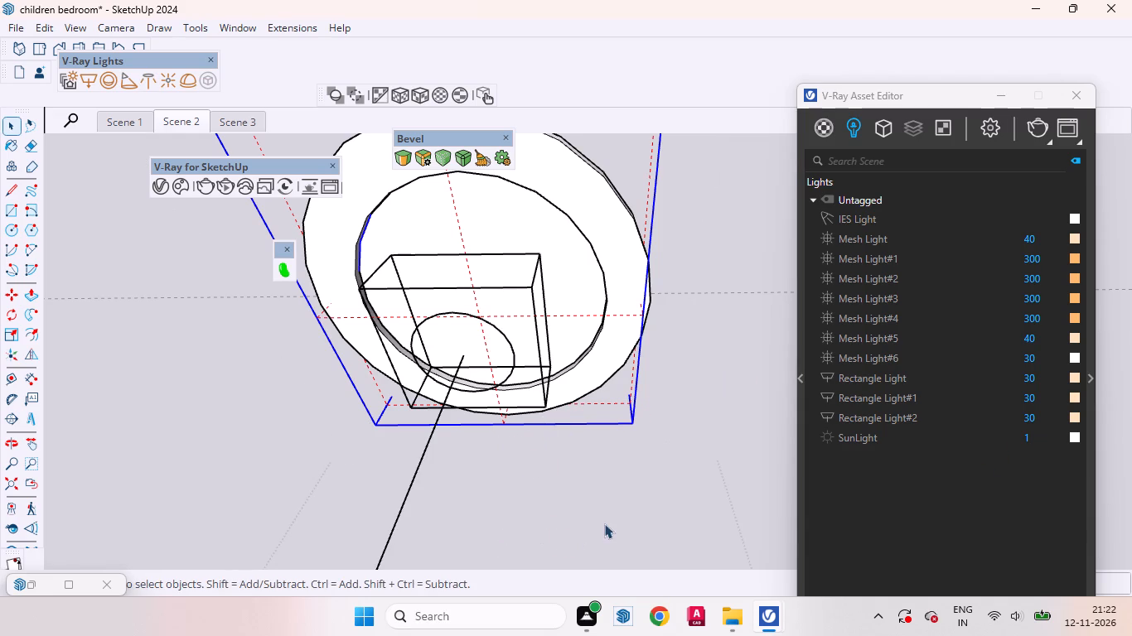
Return to Scene 2 and leave the editing context of the downlight group.
{"action": "left_click", "coordinate": [186, 132]}
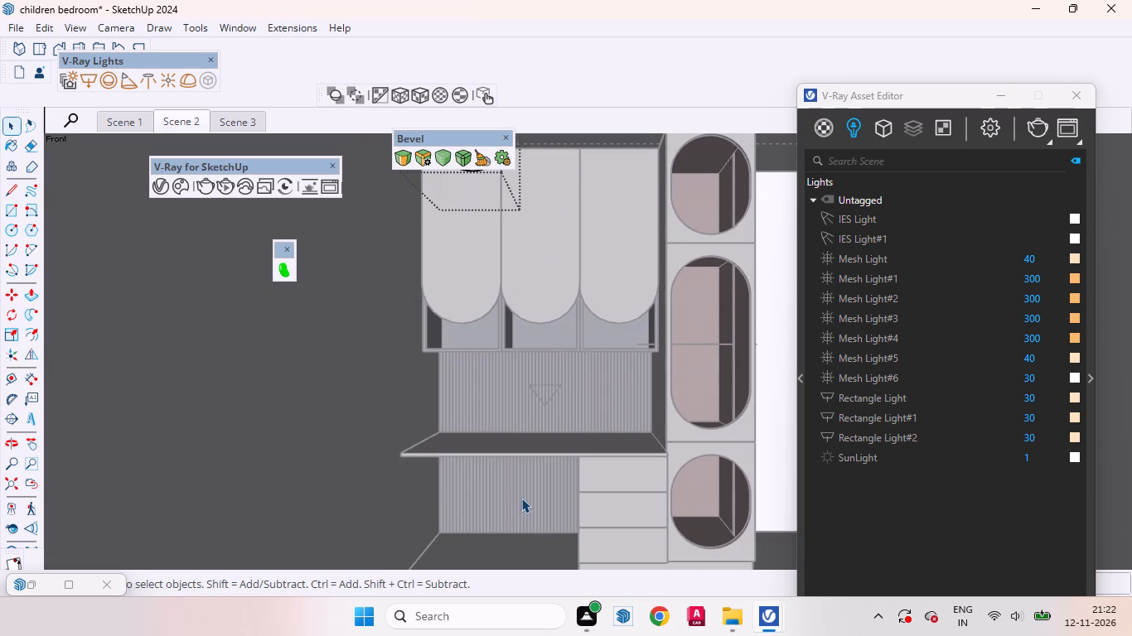
{"action": "scroll", "coordinate": [522, 490], "scroll_direction": "down", "scroll_amount": 6}
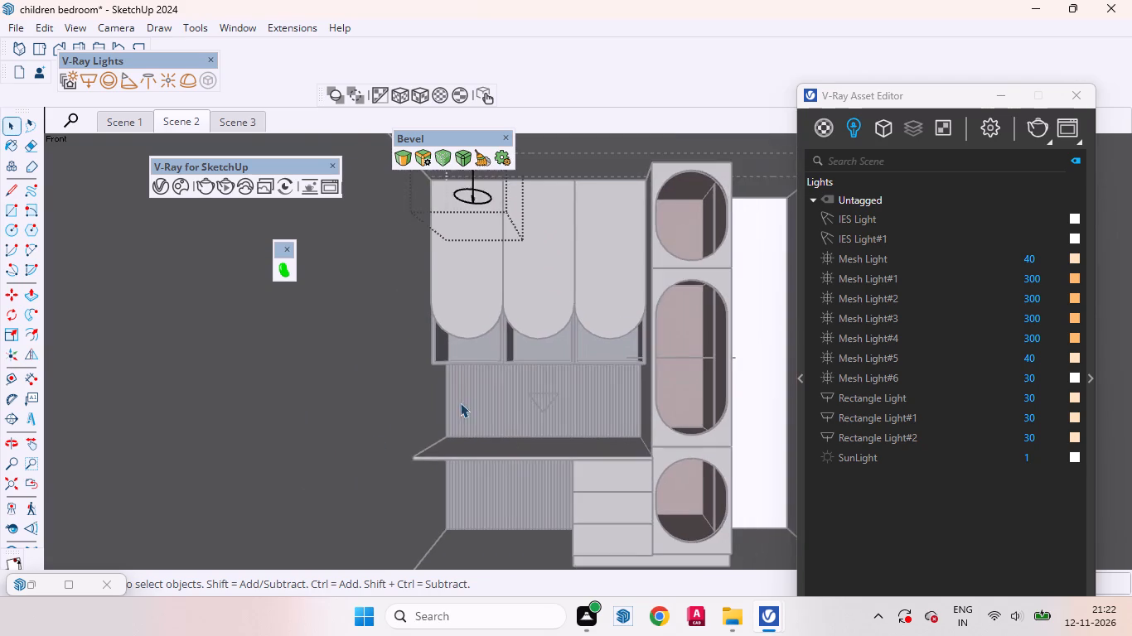
{"action": "scroll", "coordinate": [446, 407], "scroll_direction": "down", "scroll_amount": 7}
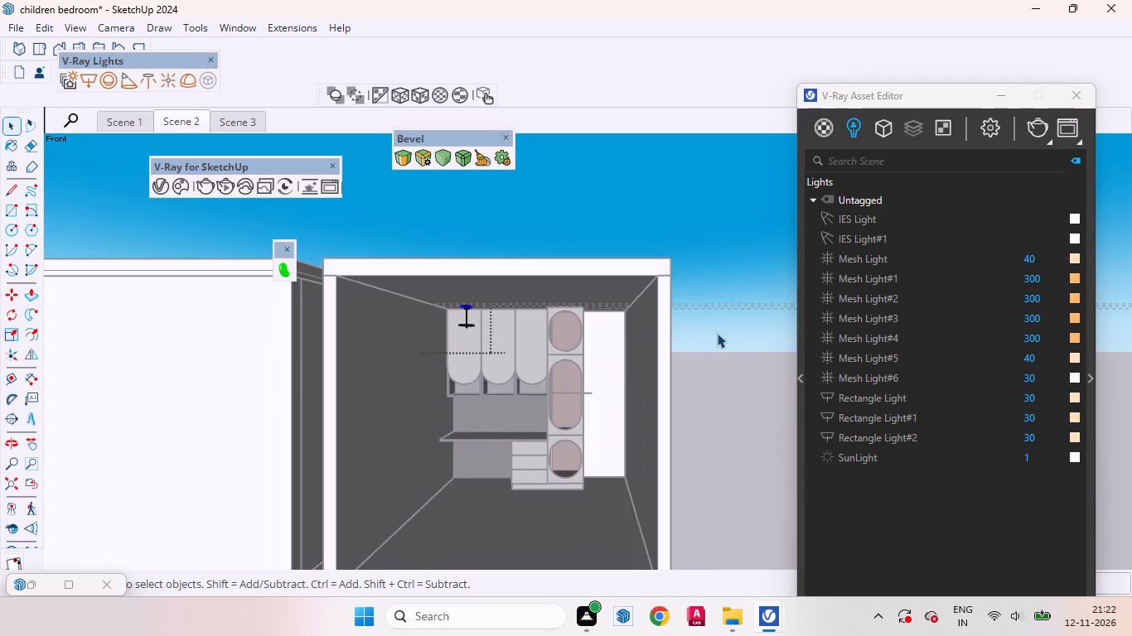
{"action": "left_click", "coordinate": [717, 333]}
Copy the downlight with its IES light along the middle ceiling guide to a spot above the third rounded overhead shutter.
{"action": "scroll", "coordinate": [477, 315], "scroll_direction": "up", "scroll_amount": 3}
{"action": "scroll", "coordinate": [443, 335], "scroll_direction": "down", "scroll_amount": 4}
{"action": "middle_click_drag", "start_coordinate": [466, 339], "coordinate": [466, 296]}
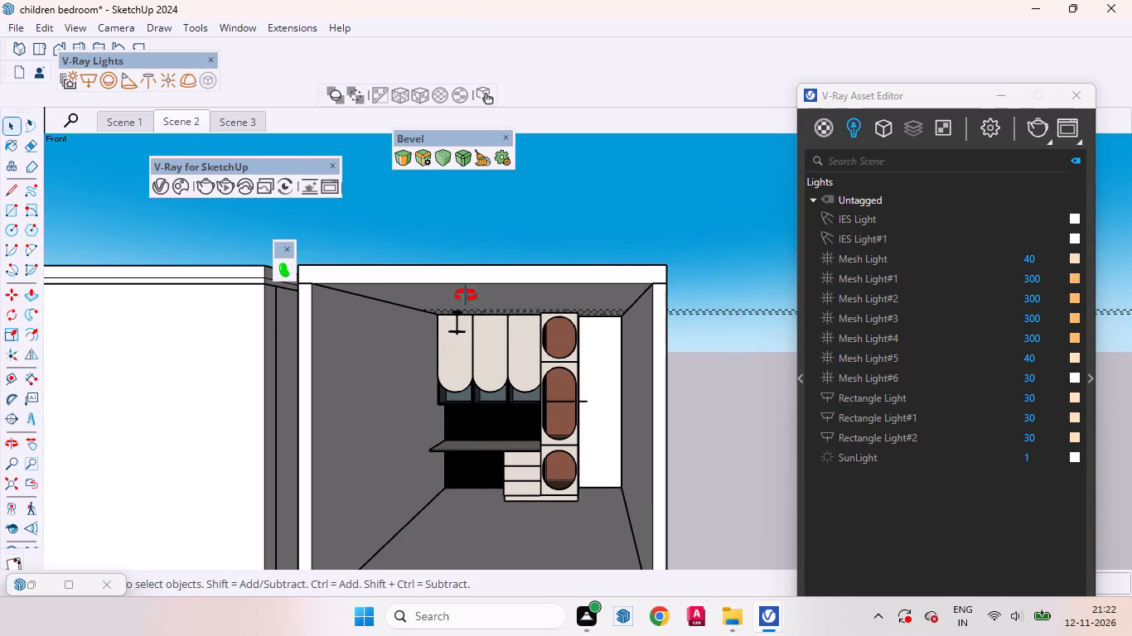
{"action": "middle_click_drag", "start_coordinate": [466, 296], "coordinate": [464, 230]}
{"action": "scroll", "coordinate": [450, 318], "scroll_direction": "up", "scroll_amount": 7}
{"action": "middle_click_drag", "start_coordinate": [465, 338], "coordinate": [462, 245]}
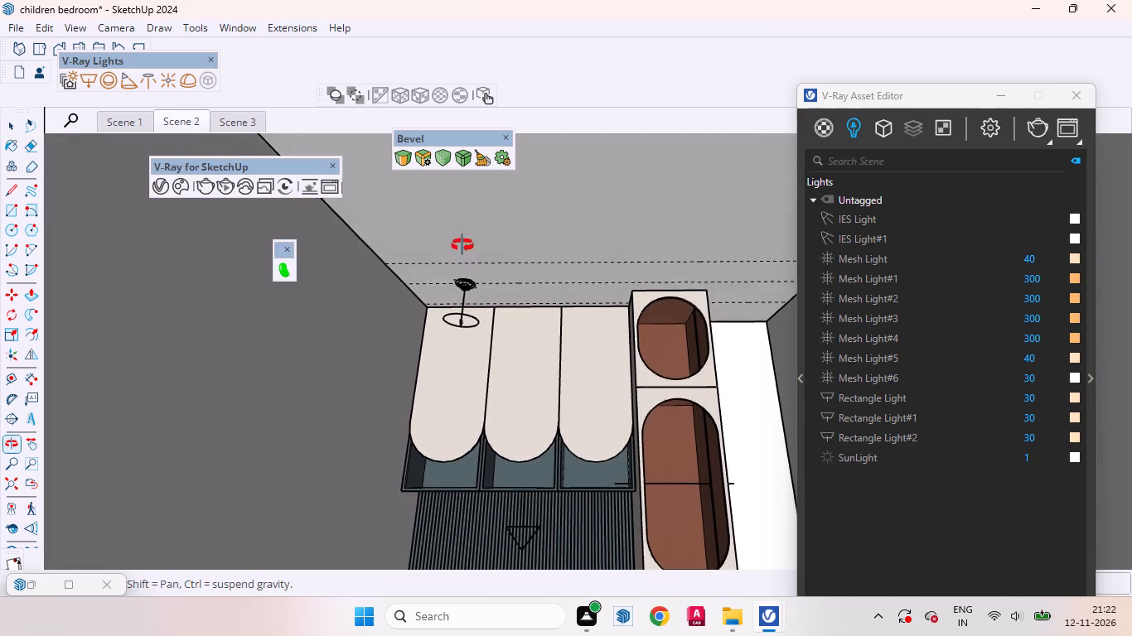
{"action": "middle_click_drag", "start_coordinate": [462, 245], "coordinate": [467, 228]}
{"action": "scroll", "coordinate": [477, 276], "scroll_direction": "up", "scroll_amount": 5}
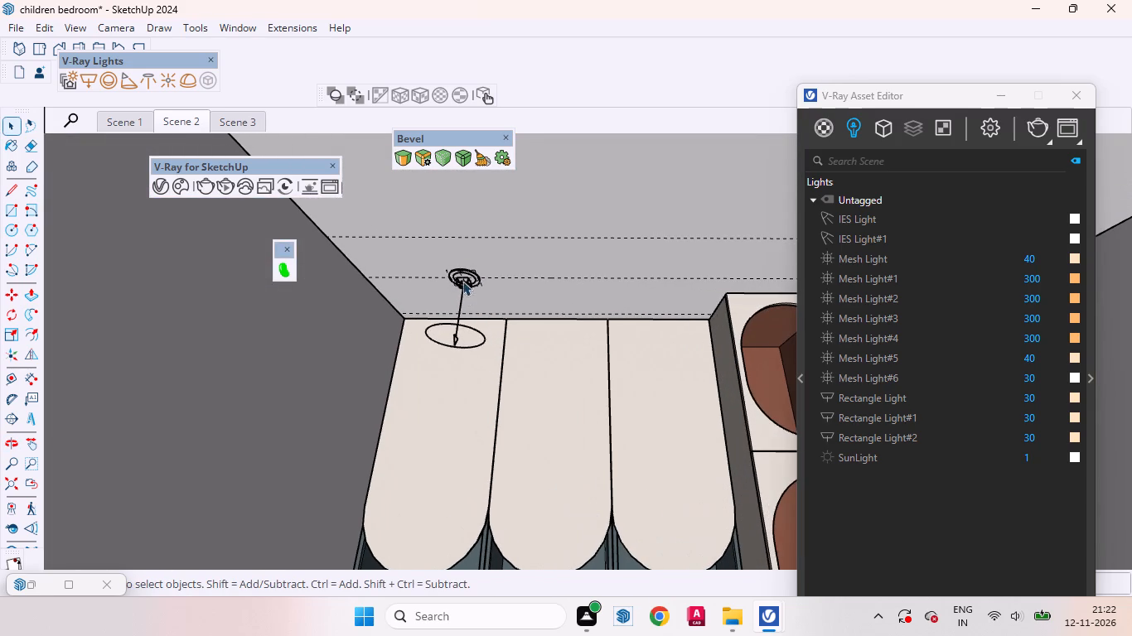
{"action": "left_click", "coordinate": [462, 274]}
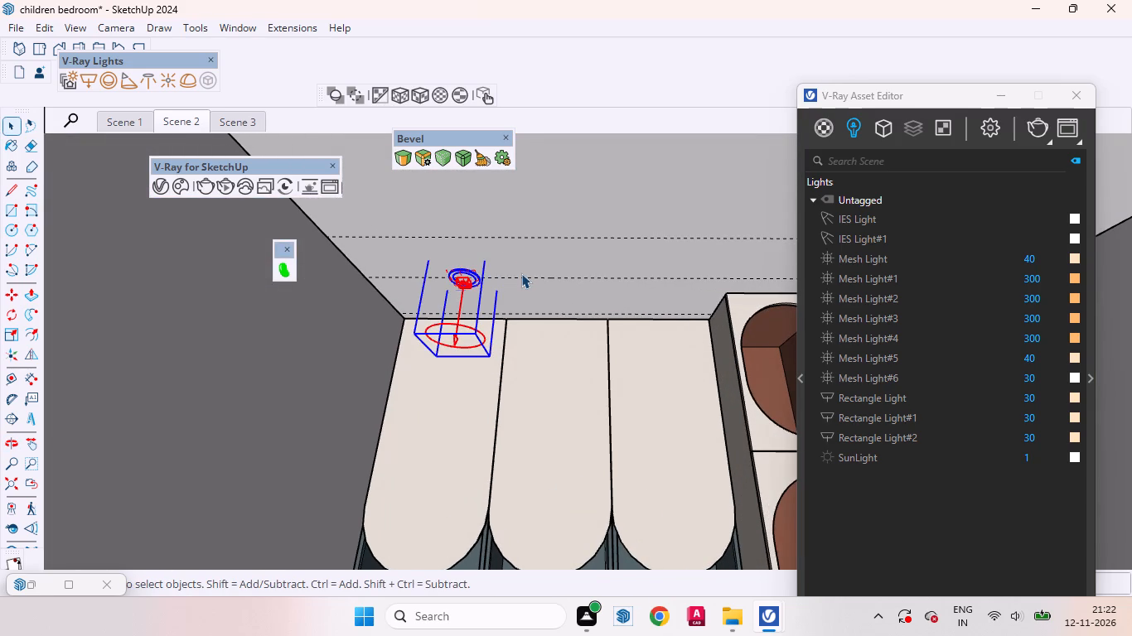
{"action": "key", "text": "m"}
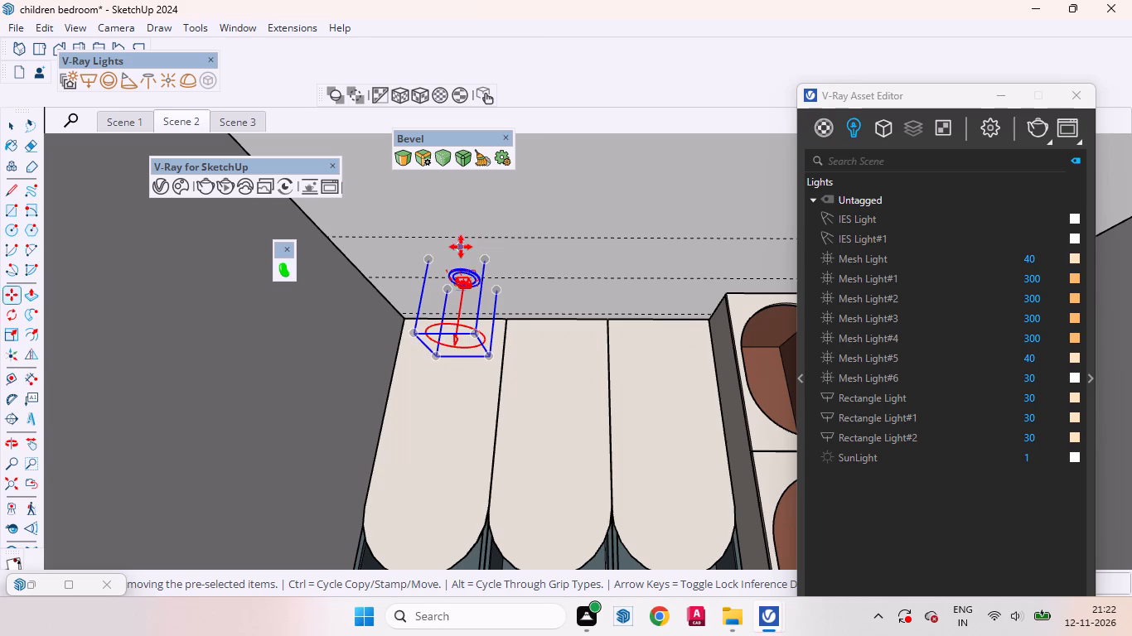
{"action": "left_click", "coordinate": [459, 247]}
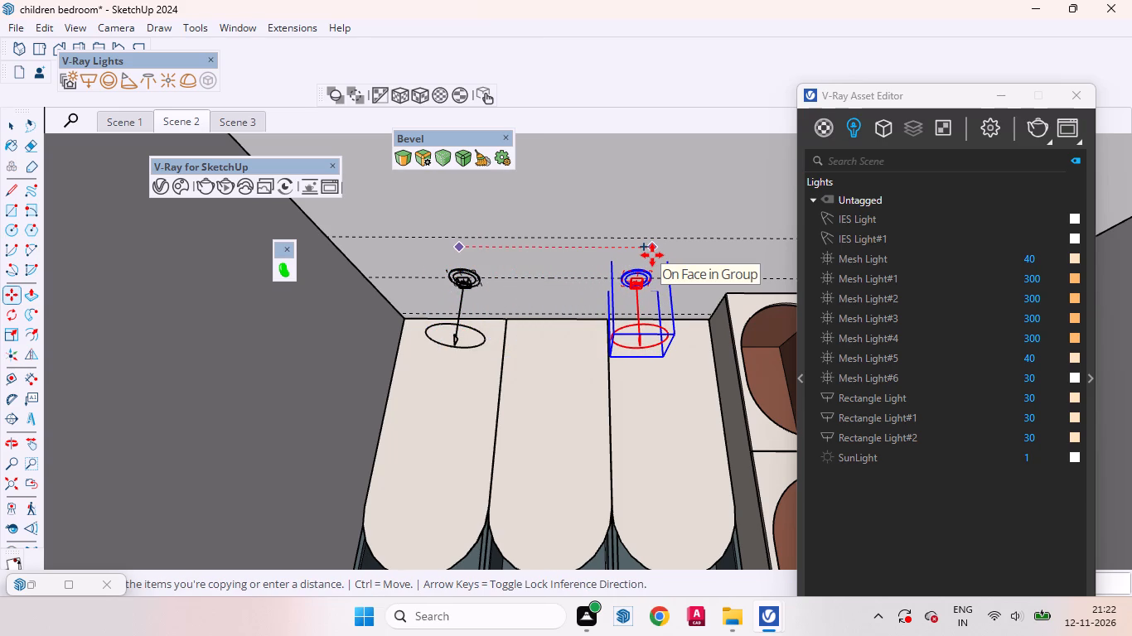
{"action": "left_click", "coordinate": [652, 257]}
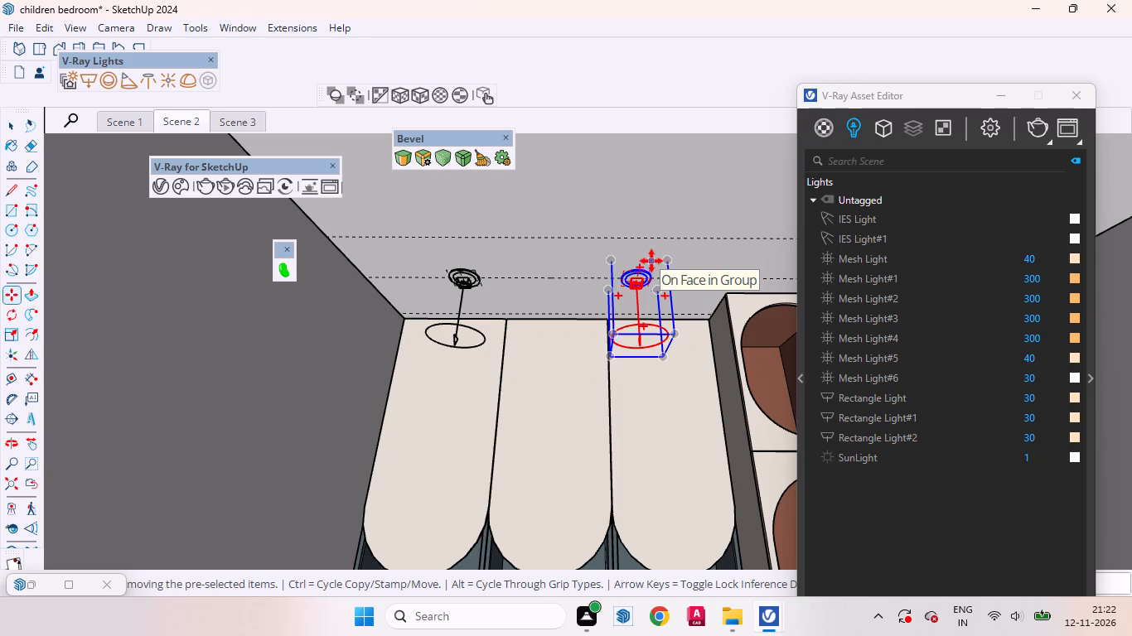
Examine the positions of the two downlights above the rounded overhead shutters from outside and below.
{"action": "key", "text": "space"}
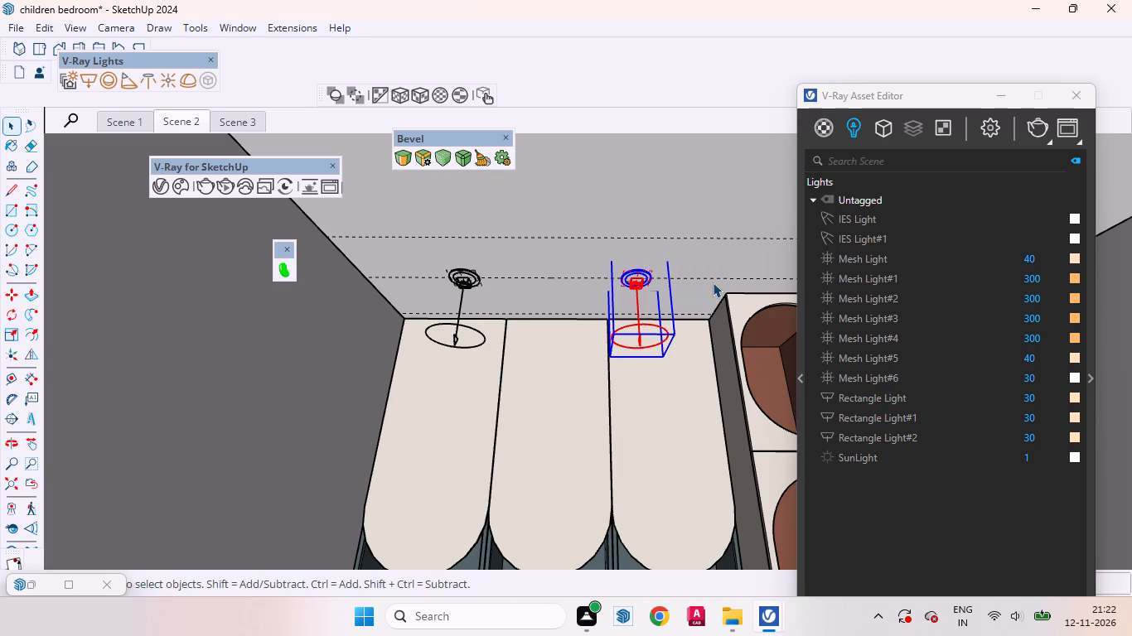
{"action": "scroll", "coordinate": [633, 321], "scroll_direction": "down", "scroll_amount": 5}
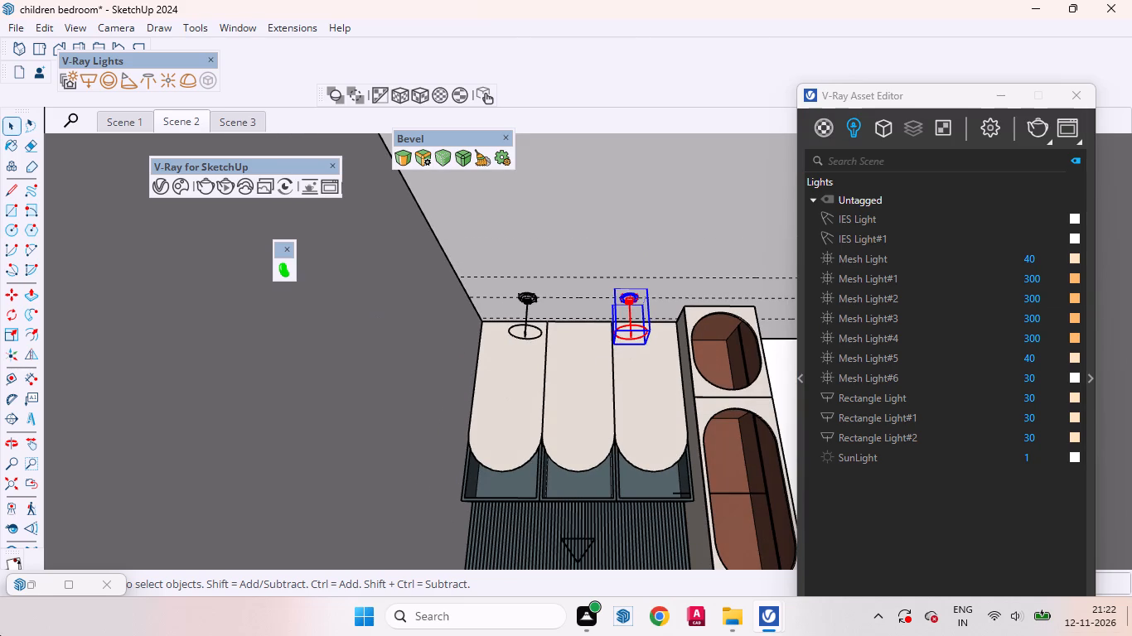
{"action": "scroll", "coordinate": [421, 494], "scroll_direction": "down", "scroll_amount": 9}
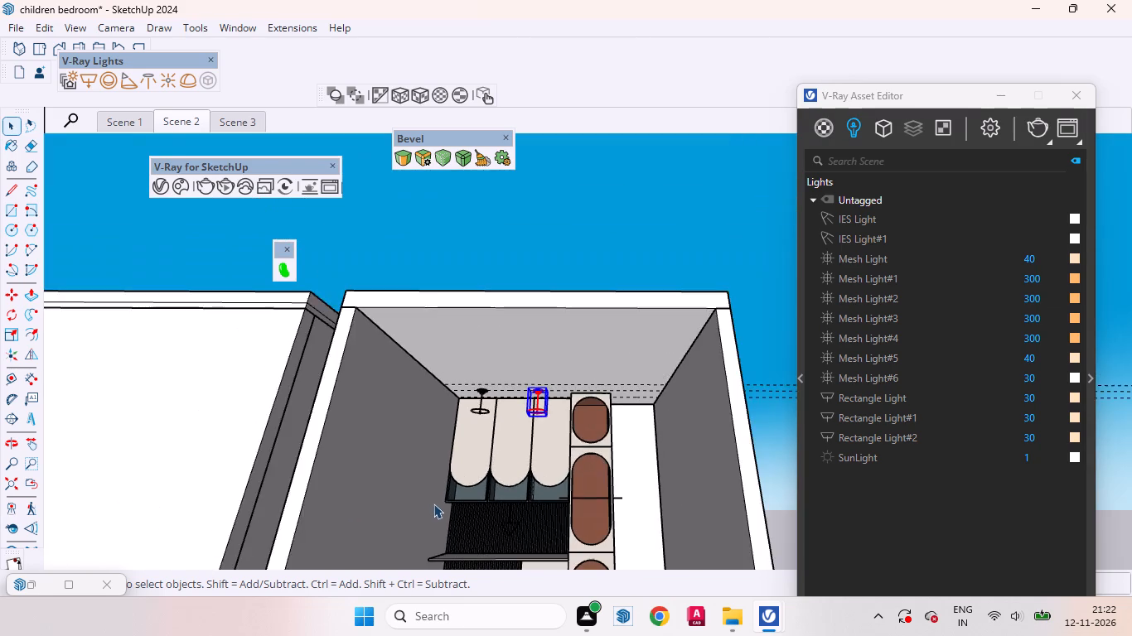
{"action": "scroll", "coordinate": [433, 503], "scroll_direction": "down", "scroll_amount": 3}
{"action": "left_click", "coordinate": [697, 461]}
{"action": "scroll", "coordinate": [535, 438], "scroll_direction": "up", "scroll_amount": 7}
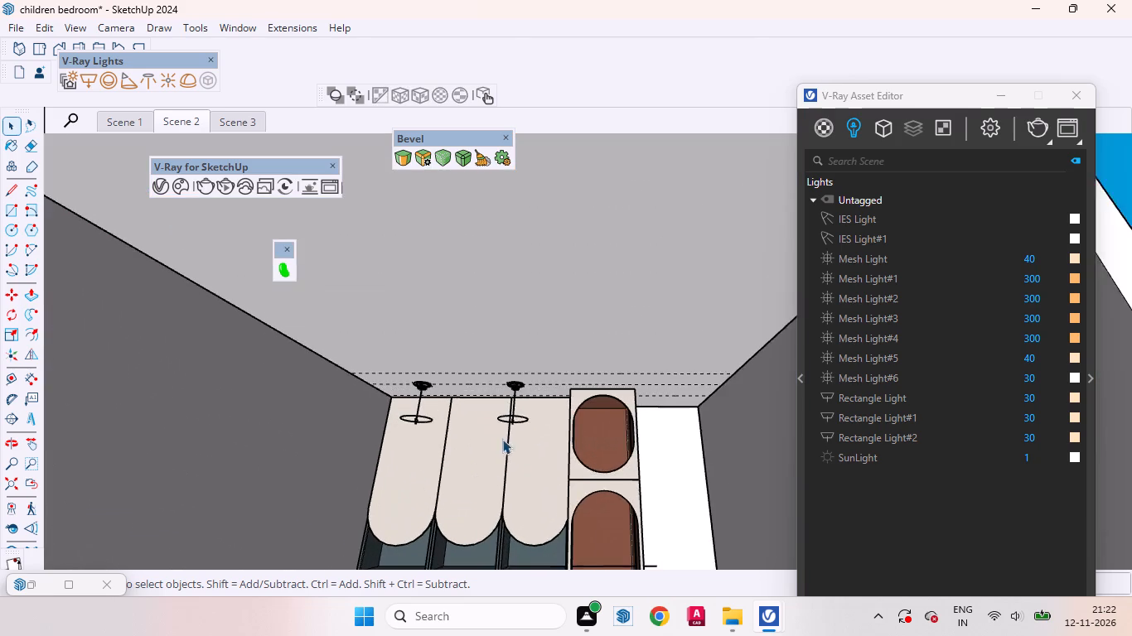
{"action": "scroll", "coordinate": [502, 439], "scroll_direction": "up", "scroll_amount": 1}
{"action": "middle_click_drag", "start_coordinate": [512, 427], "coordinate": [568, 483]}
{"action": "scroll", "coordinate": [513, 426], "scroll_direction": "down", "scroll_amount": 18}
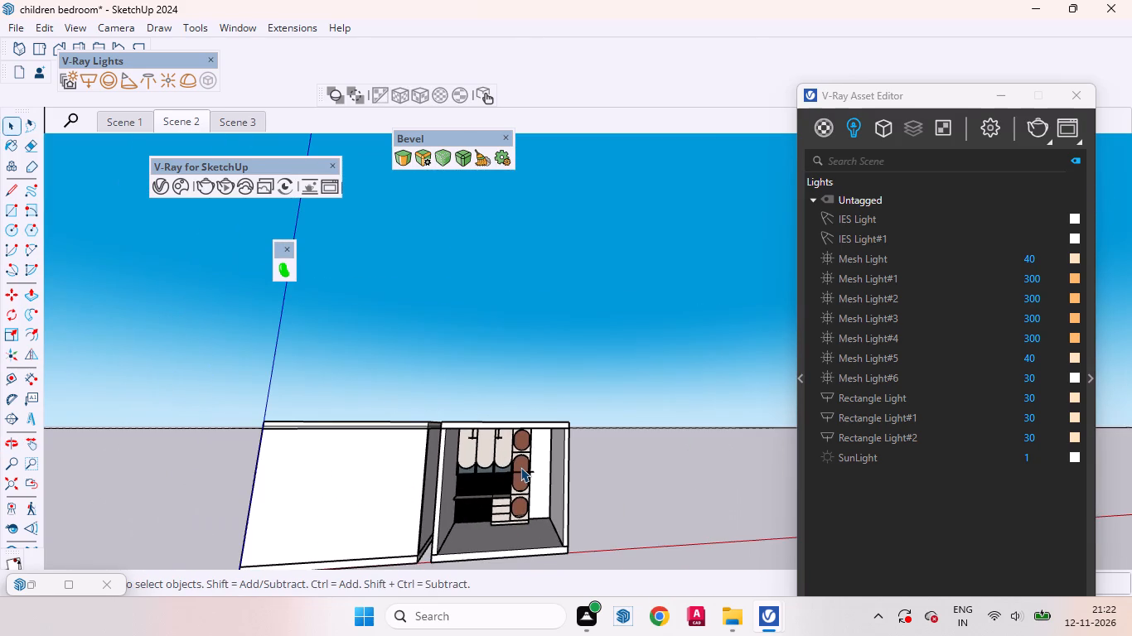
{"action": "left_click", "coordinate": [608, 493]}
{"action": "scroll", "coordinate": [496, 465], "scroll_direction": "up", "scroll_amount": 9}
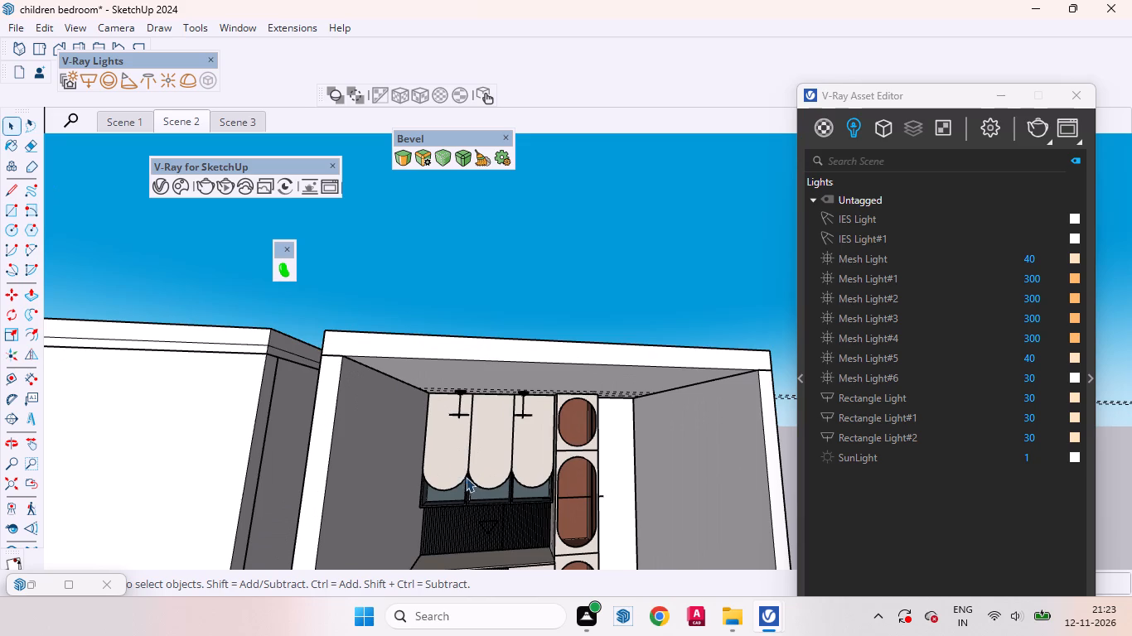
{"action": "middle_click_drag", "start_coordinate": [466, 477], "coordinate": [475, 388]}
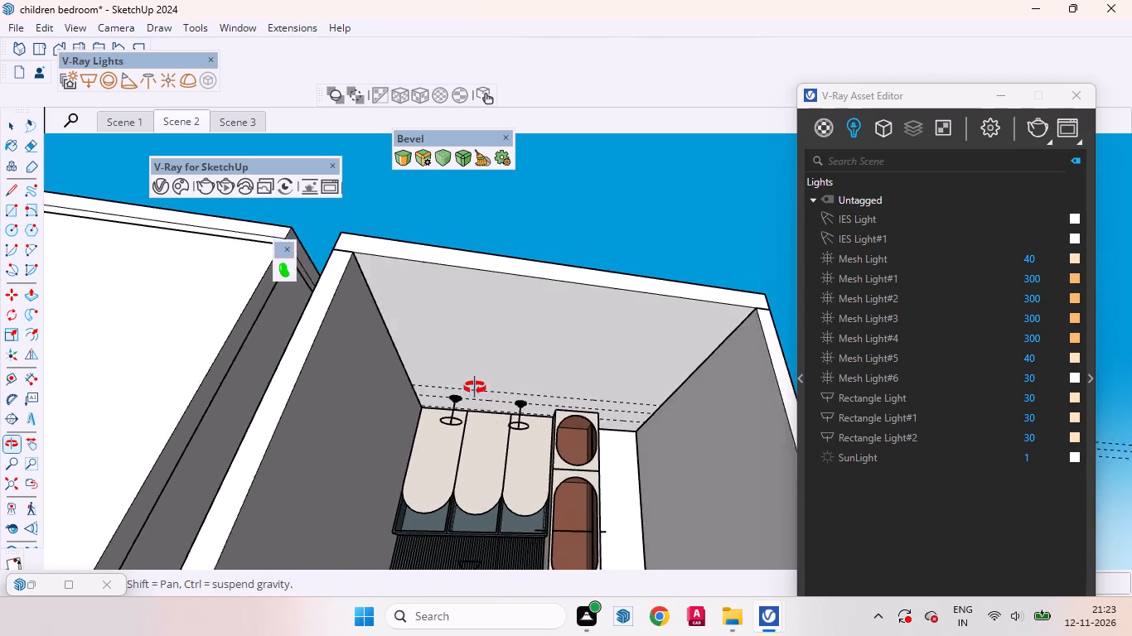
{"action": "middle_click_drag", "start_coordinate": [475, 388], "coordinate": [474, 417]}
{"action": "scroll", "coordinate": [505, 410], "scroll_direction": "up", "scroll_amount": 13}
Copy the downlight above the third shutter, with its IES light, to the ceiling above the white wall strip beyond the open shelf tower.
{"action": "left_click", "coordinate": [529, 395]}
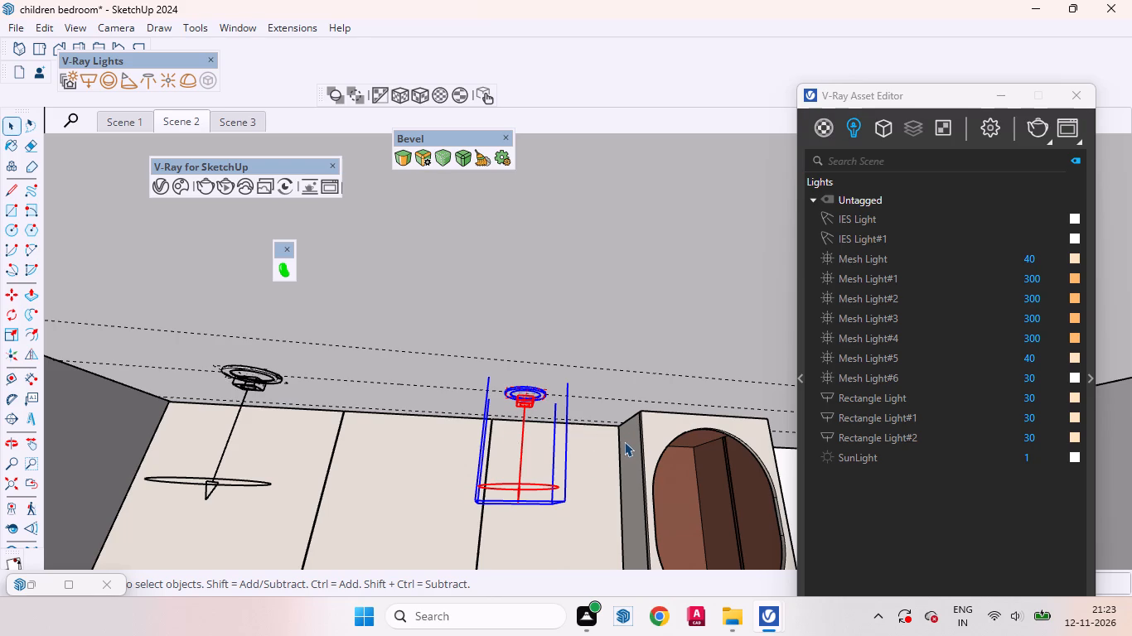
{"action": "scroll", "coordinate": [360, 412], "scroll_direction": "down", "scroll_amount": 11}
{"action": "middle_click_drag", "start_coordinate": [484, 457], "coordinate": [381, 396]}
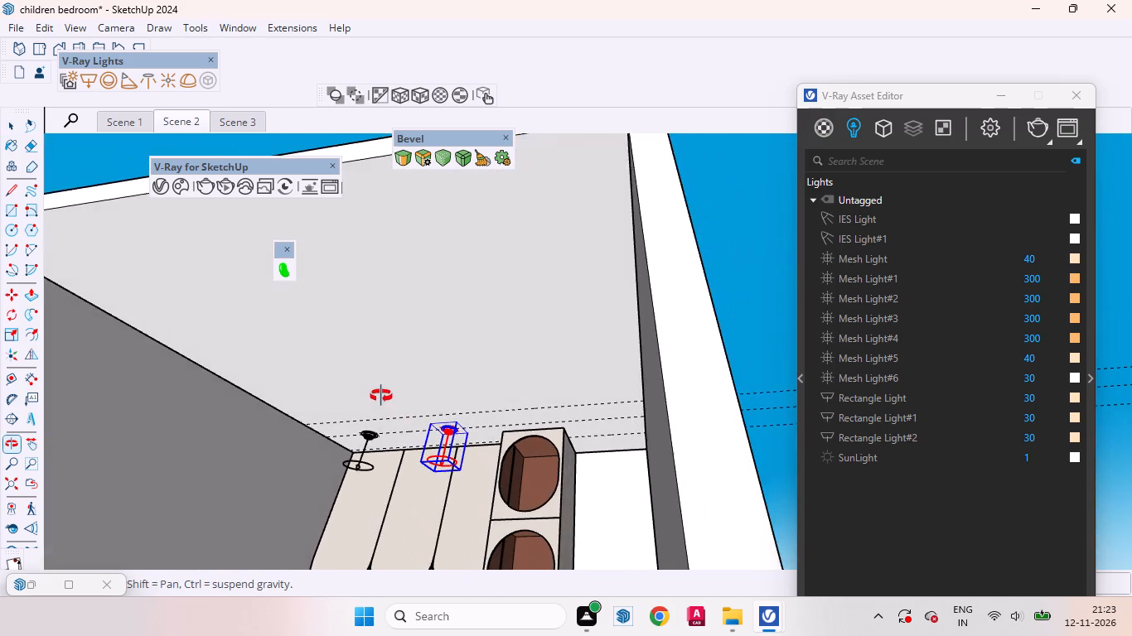
{"action": "middle_click_drag", "start_coordinate": [381, 396], "coordinate": [391, 397]}
{"action": "key", "text": "m"}
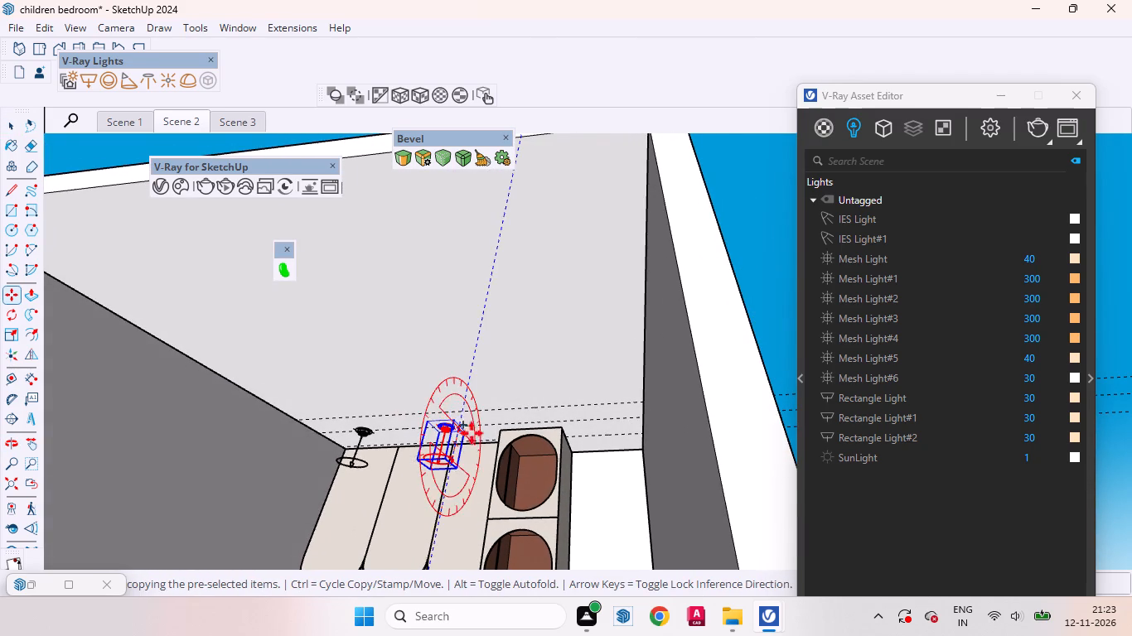
{"action": "scroll", "coordinate": [478, 440], "scroll_direction": "up", "scroll_amount": 7}
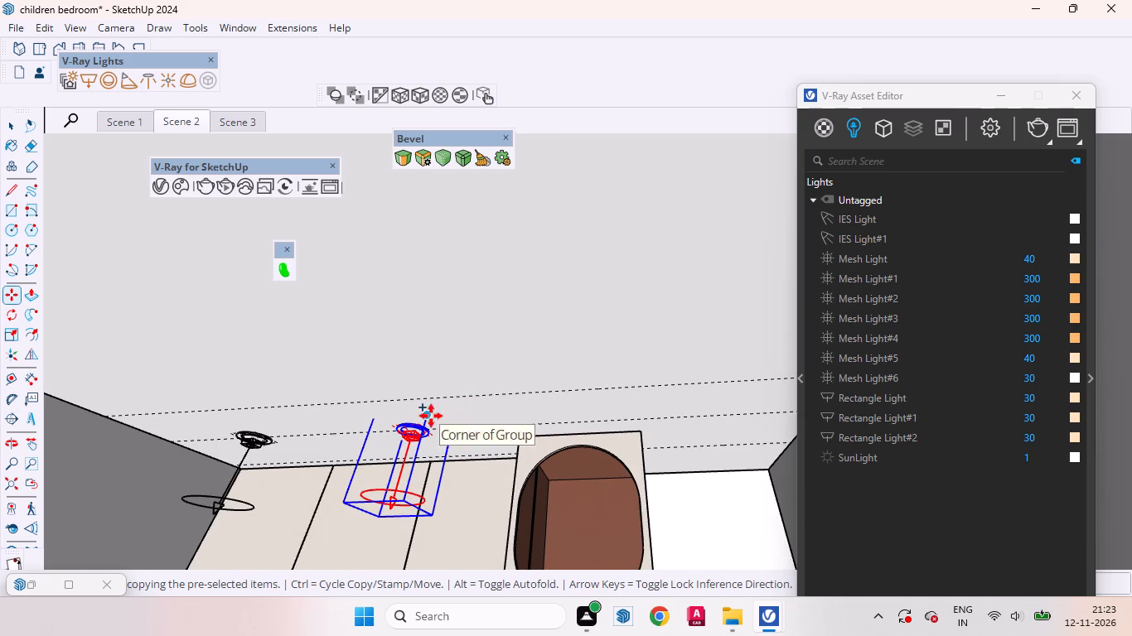
{"action": "left_click", "coordinate": [431, 416]}
{"action": "scroll", "coordinate": [709, 457], "scroll_direction": "up", "scroll_amount": 7}
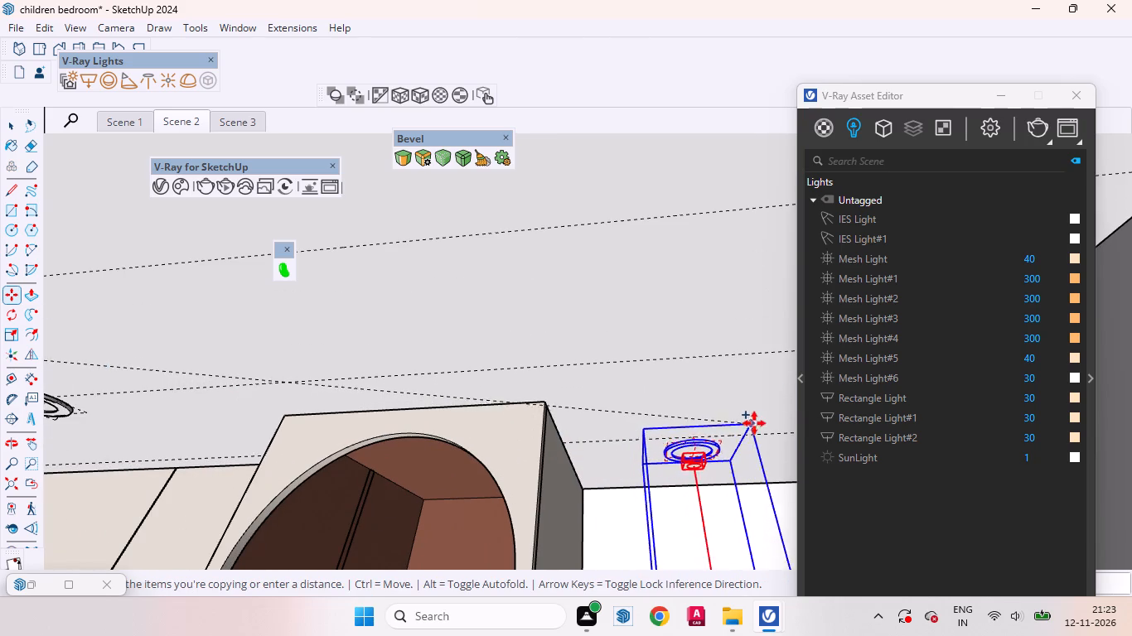
{"action": "left_click", "coordinate": [758, 417]}
{"action": "middle_click_drag", "start_coordinate": [612, 441], "coordinate": [370, 397]}
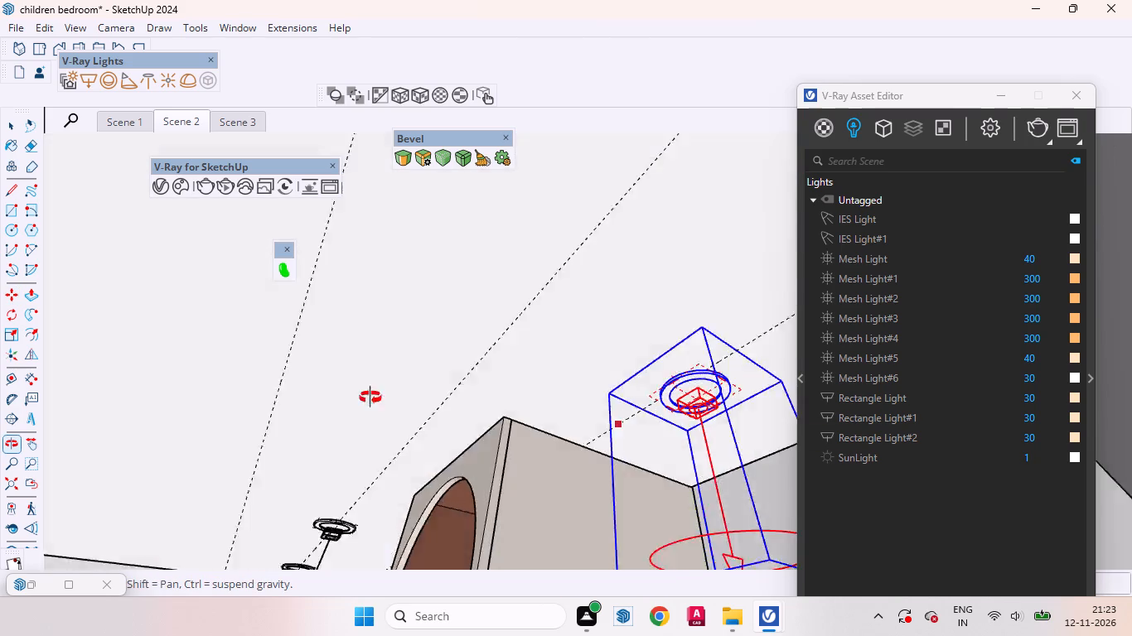
{"action": "middle_click_drag", "start_coordinate": [370, 397], "coordinate": [612, 378]}
{"action": "scroll", "coordinate": [566, 397], "scroll_direction": "down", "scroll_amount": 3}
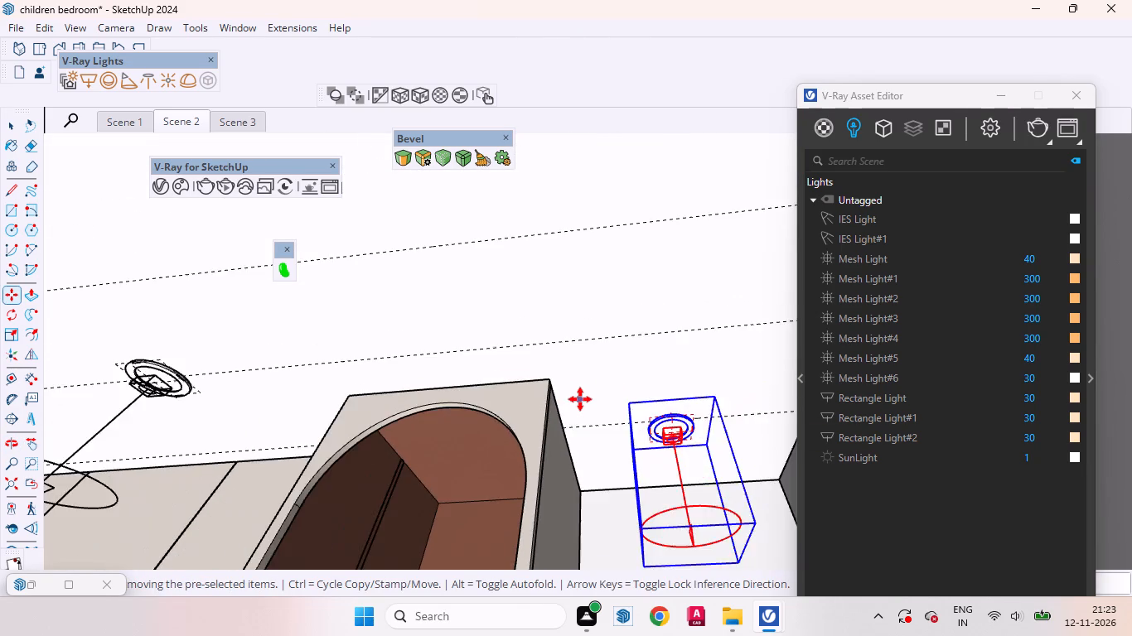
{"action": "scroll", "coordinate": [580, 399], "scroll_direction": "down", "scroll_amount": 9}
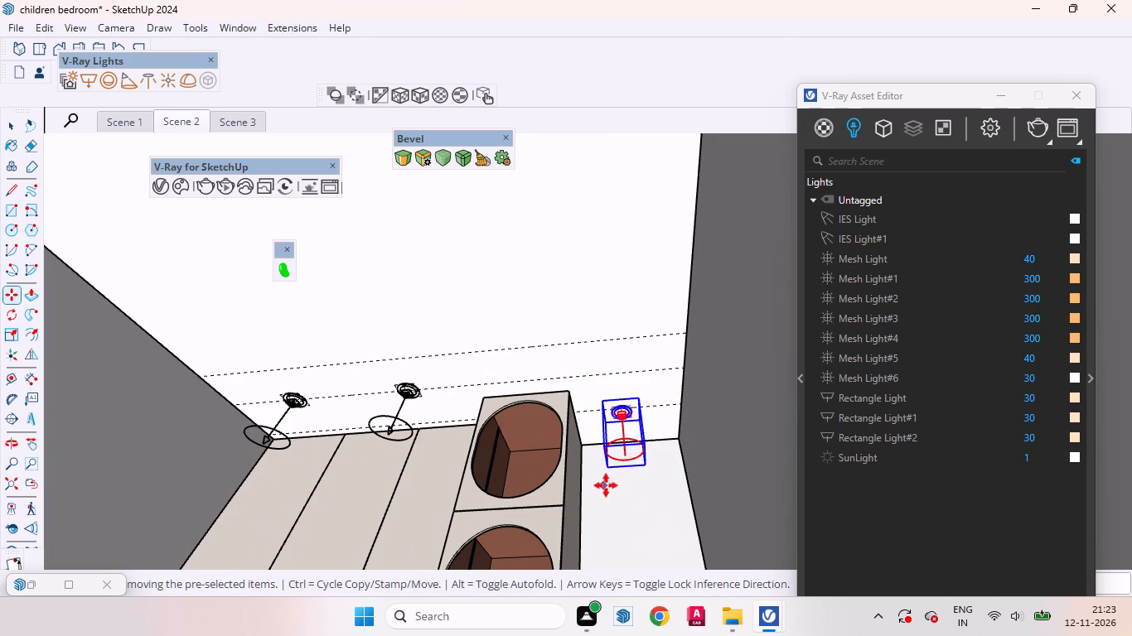
{"action": "key", "text": "space"}
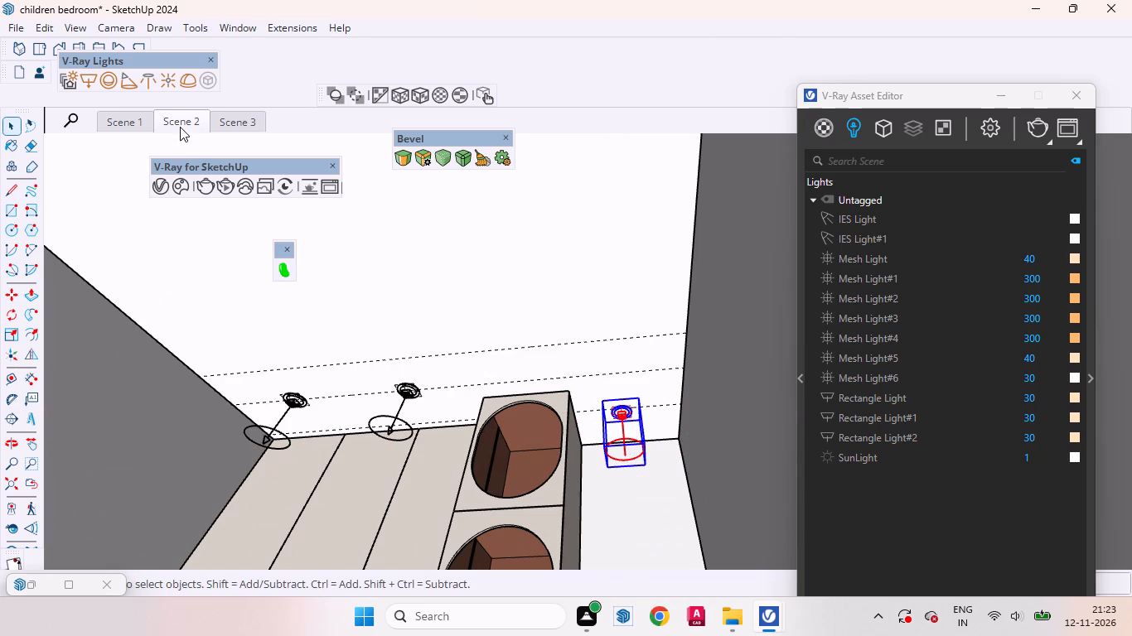
From Scene 2, copy the selected downlight with its IES light to the outer ceiling guide in front of the open shelf tower.
{"action": "left_click", "coordinate": [180, 127]}
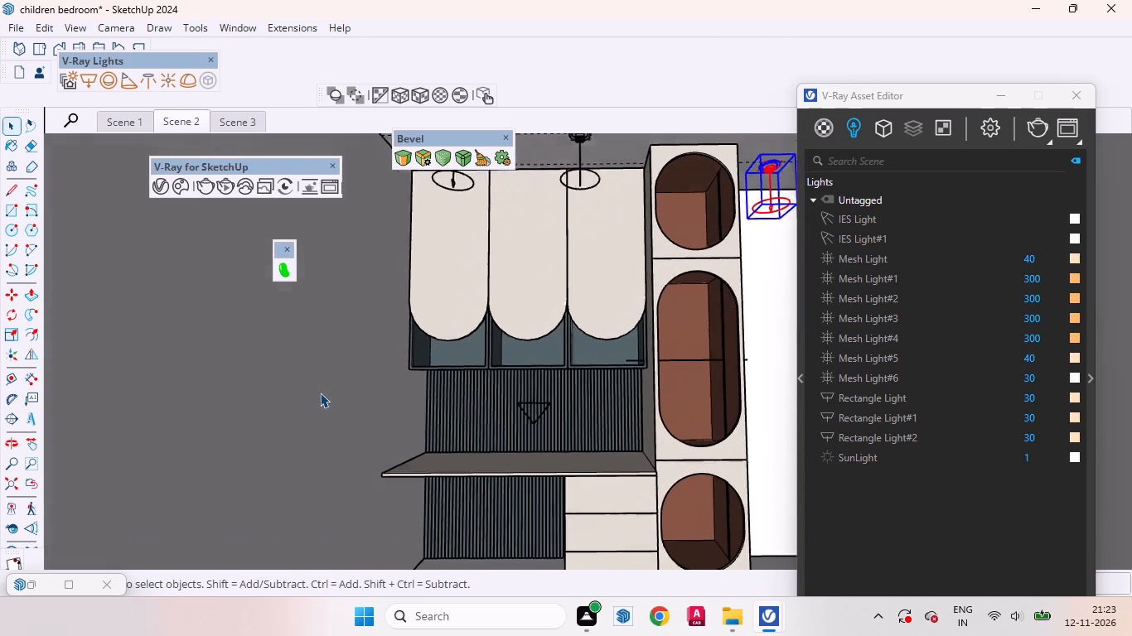
{"action": "scroll", "coordinate": [446, 422], "scroll_direction": "down", "scroll_amount": 6}
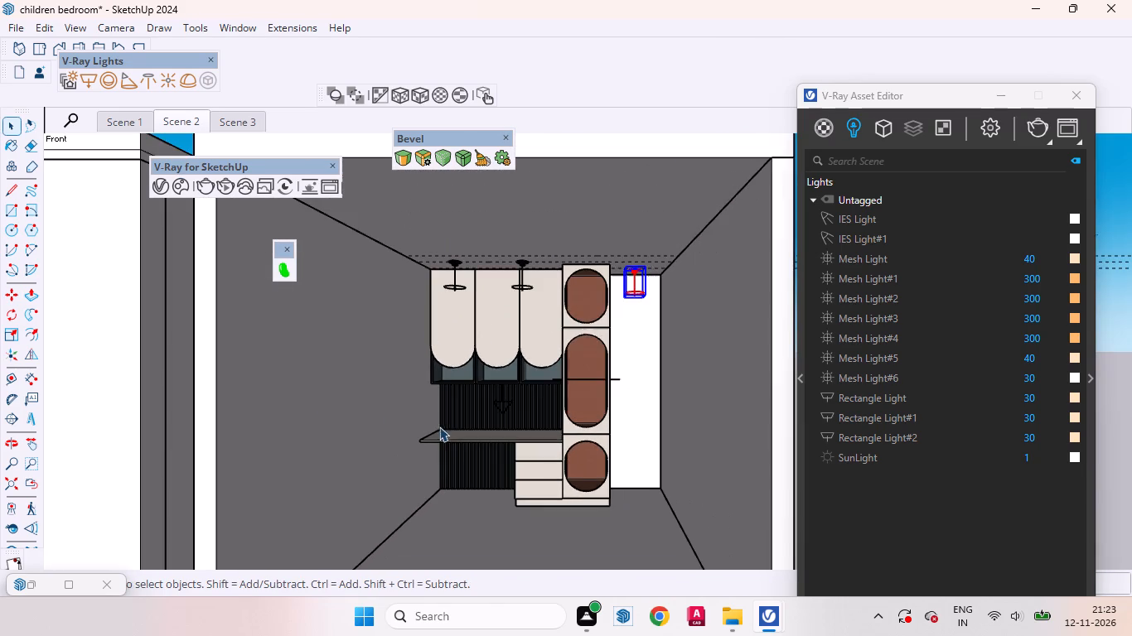
{"action": "scroll", "coordinate": [621, 248], "scroll_direction": "up", "scroll_amount": 12}
{"action": "middle_click_drag", "start_coordinate": [665, 294], "coordinate": [593, 233]}
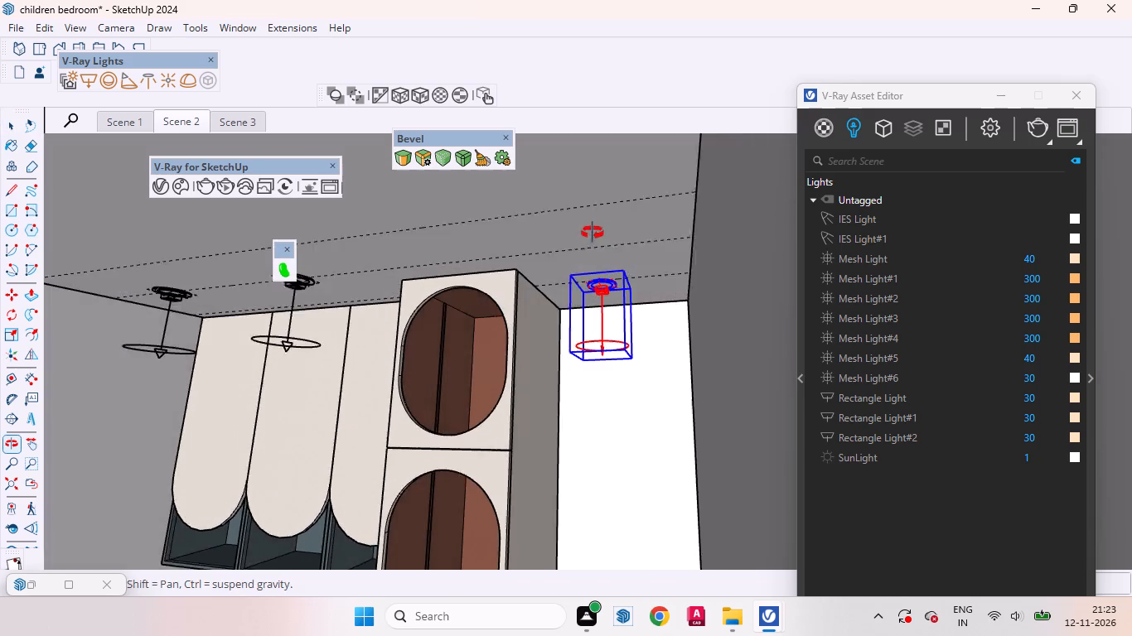
{"action": "middle_click_drag", "start_coordinate": [593, 233], "coordinate": [592, 218]}
{"action": "key", "text": "m"}
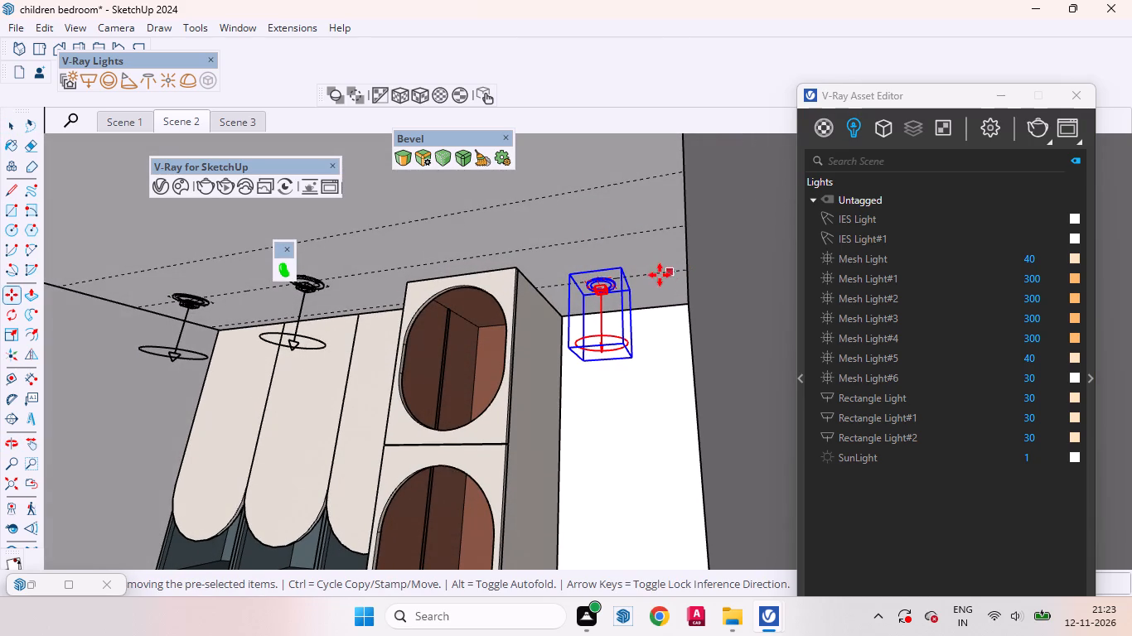
{"action": "left_click", "coordinate": [591, 271]}
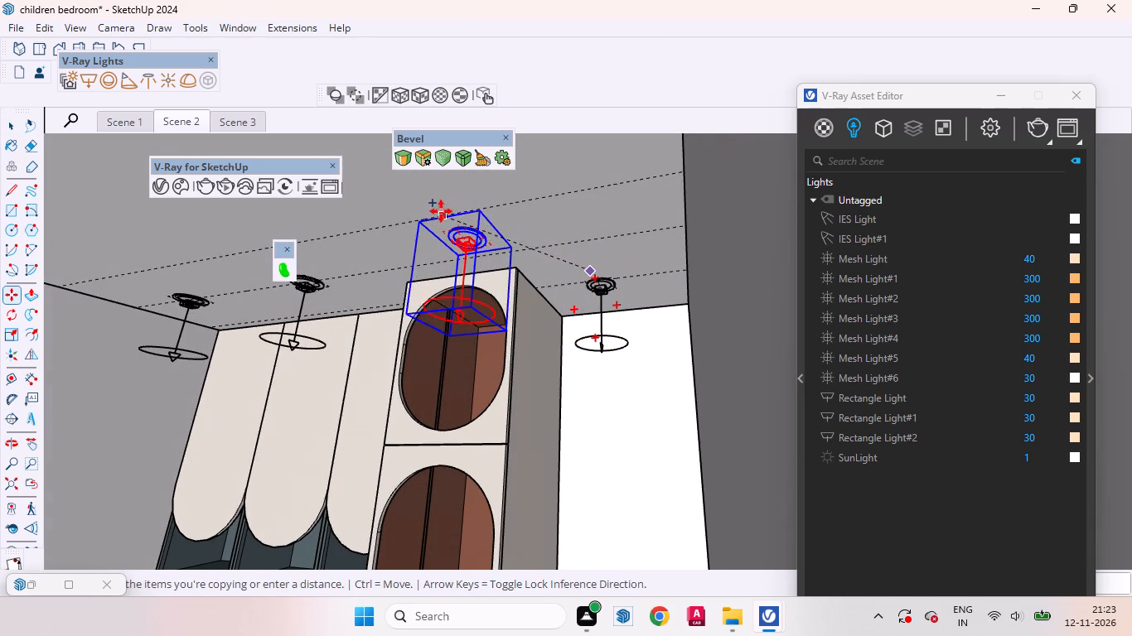
{"action": "left_click", "coordinate": [423, 197]}
Move the shelf-tower downlight slightly along the outer ceiling guide towards the overhead shutters.
{"action": "middle_click_drag", "start_coordinate": [465, 245], "coordinate": [513, 229]}
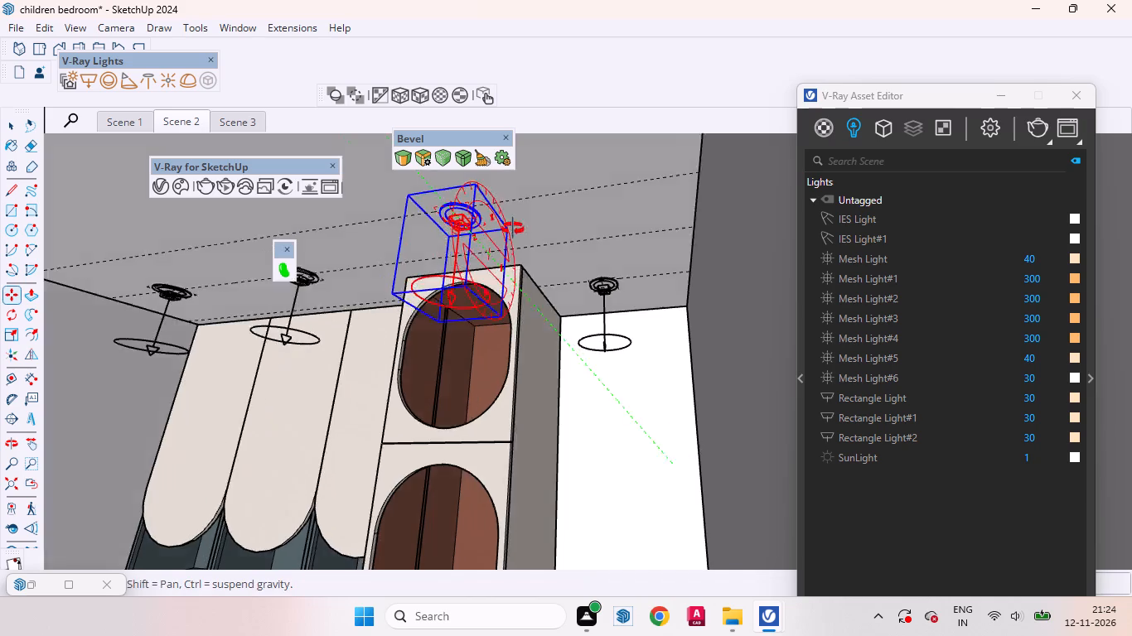
{"action": "middle_click_drag", "start_coordinate": [513, 229], "coordinate": [587, 191]}
{"action": "scroll", "coordinate": [469, 289], "scroll_direction": "down", "scroll_amount": 8}
{"action": "middle_click_drag", "start_coordinate": [468, 311], "coordinate": [477, 234]}
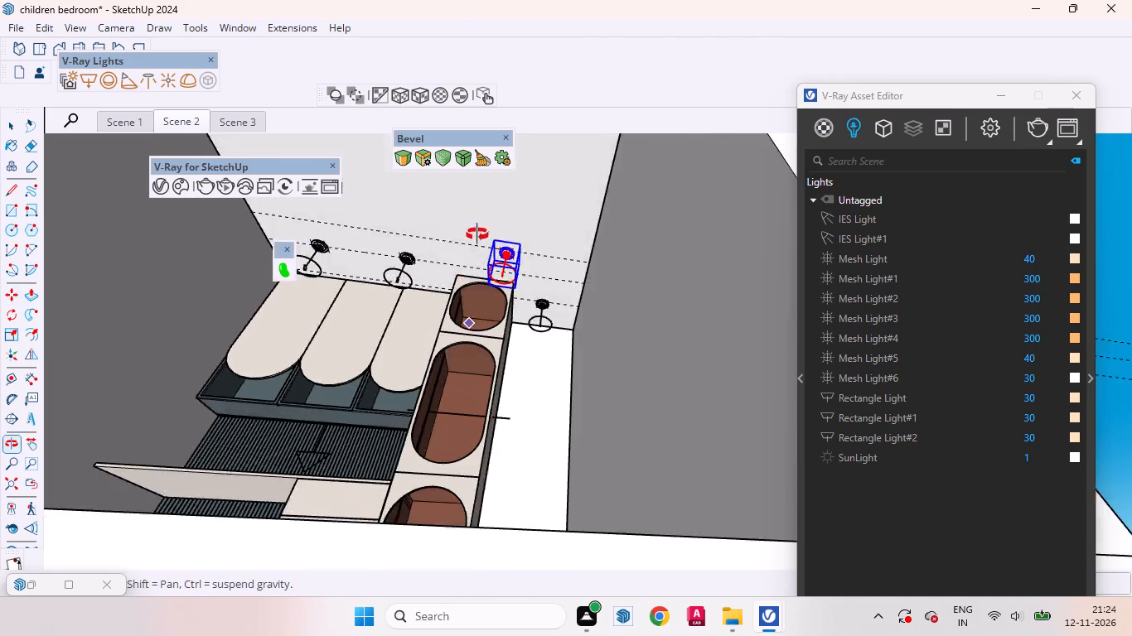
{"action": "middle_click_drag", "start_coordinate": [477, 234], "coordinate": [479, 227]}
{"action": "middle_click_drag", "start_coordinate": [479, 250], "coordinate": [477, 449]}
{"action": "scroll", "coordinate": [455, 442], "scroll_direction": "down", "scroll_amount": 15}
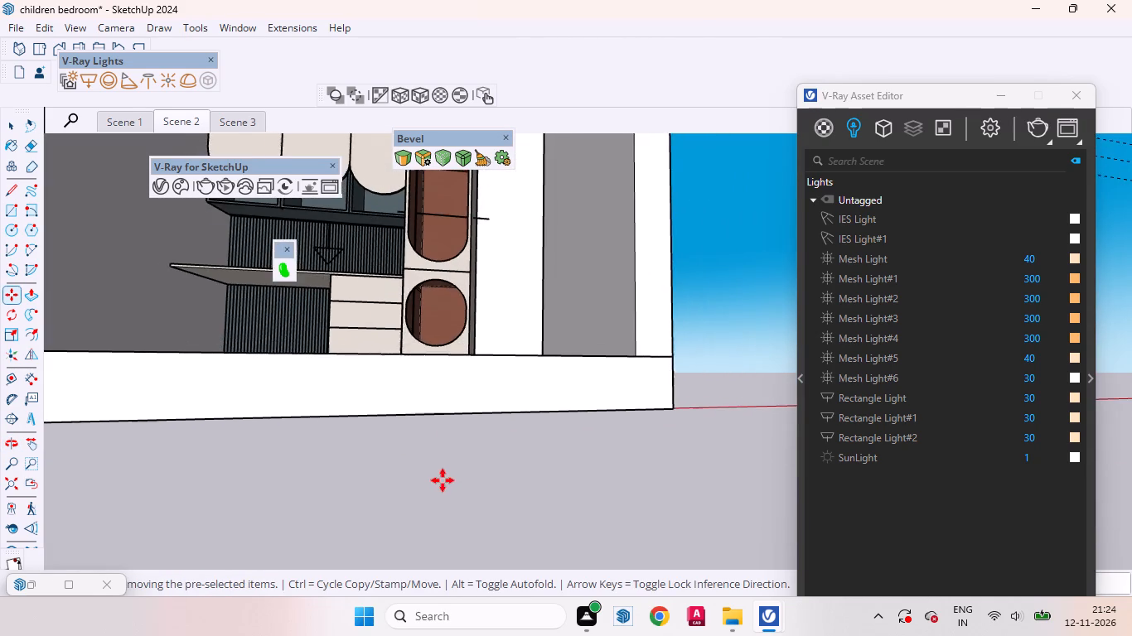
{"action": "scroll", "coordinate": [443, 480], "scroll_direction": "down", "scroll_amount": 20}
{"action": "scroll", "coordinate": [443, 480], "scroll_direction": "down", "scroll_amount": 7}
{"action": "scroll", "coordinate": [539, 441], "scroll_direction": "down", "scroll_amount": 5}
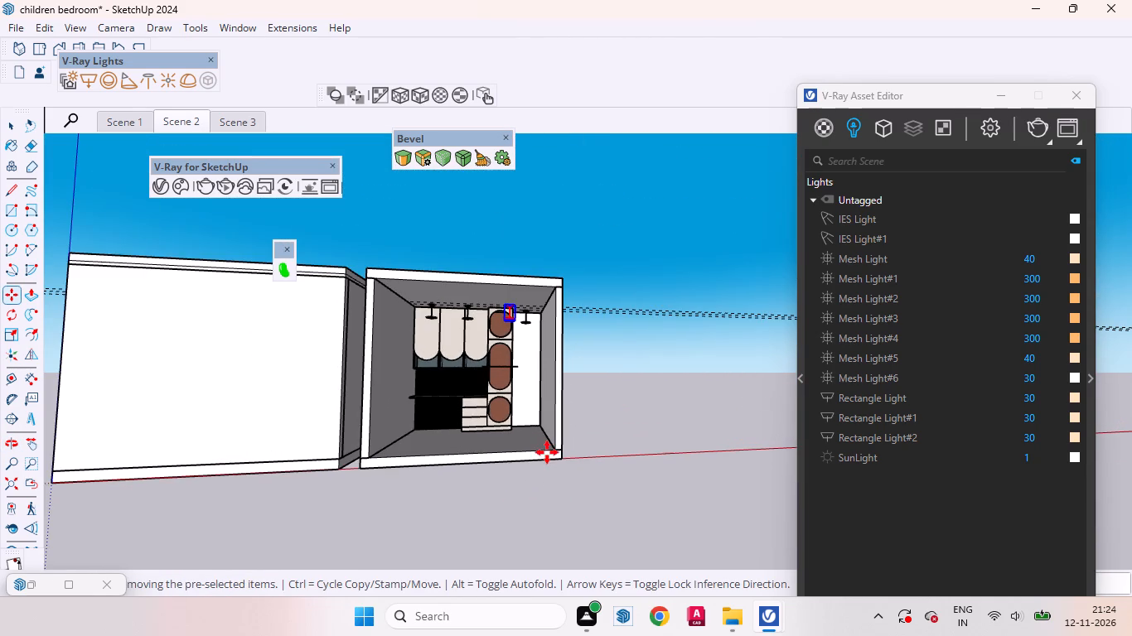
{"action": "middle_click_drag", "start_coordinate": [537, 397], "coordinate": [539, 291]}
{"action": "scroll", "coordinate": [516, 302], "scroll_direction": "up", "scroll_amount": 8}
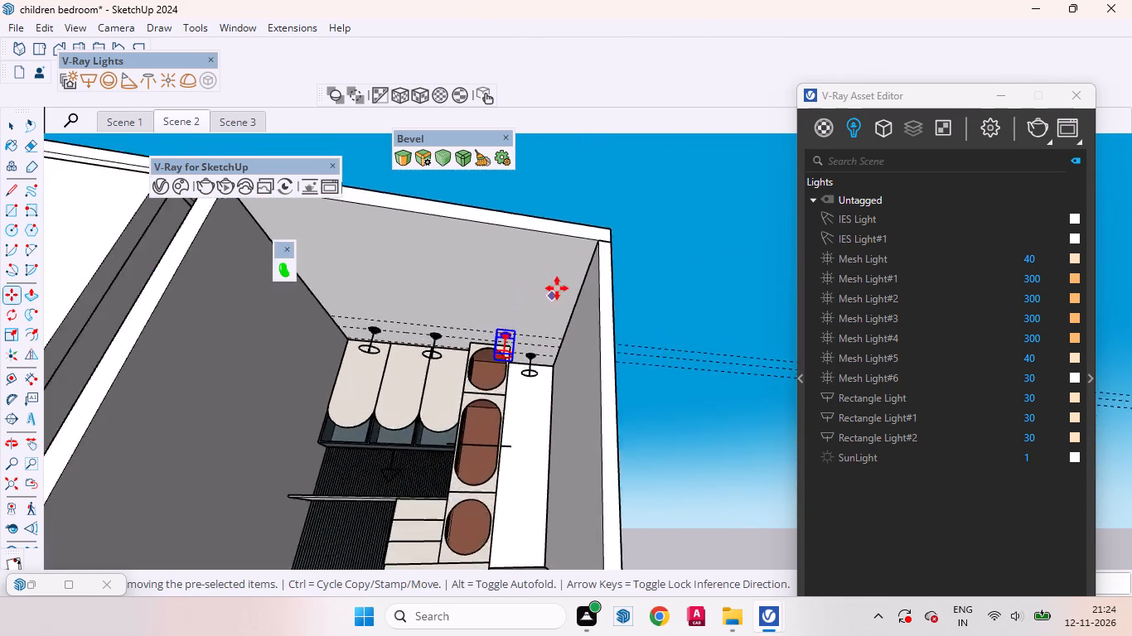
{"action": "scroll", "coordinate": [557, 288], "scroll_direction": "up", "scroll_amount": 7}
{"action": "middle_click_drag", "start_coordinate": [531, 330], "coordinate": [535, 197]}
{"action": "scroll", "coordinate": [512, 291], "scroll_direction": "up", "scroll_amount": 4}
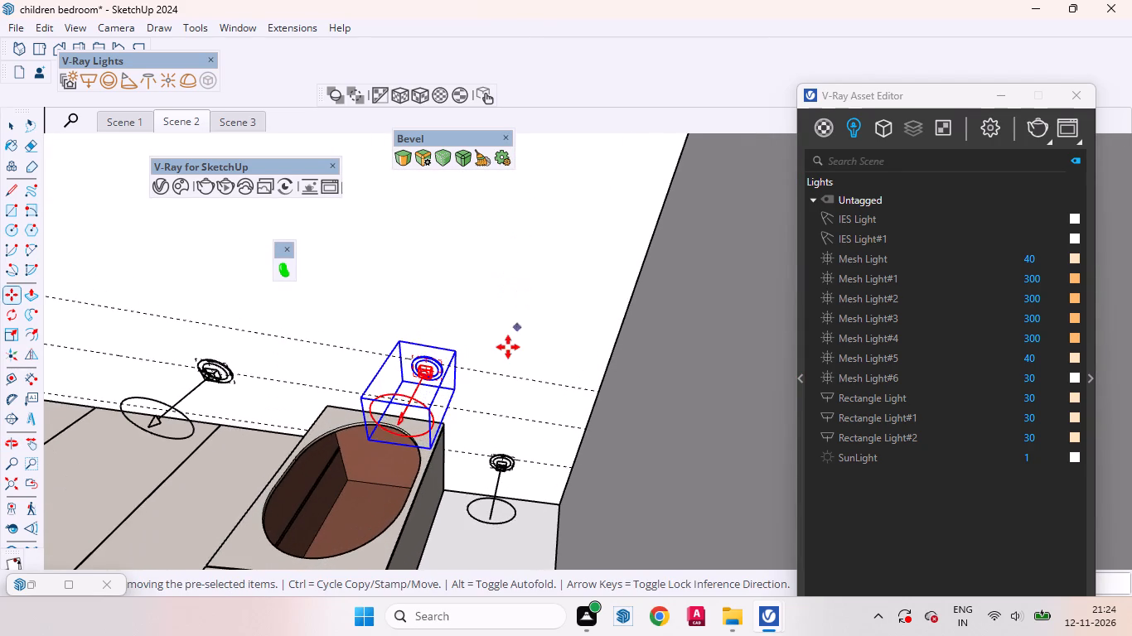
{"action": "middle_click_drag", "start_coordinate": [523, 332], "coordinate": [546, 326]}
{"action": "left_click", "coordinate": [515, 321]}
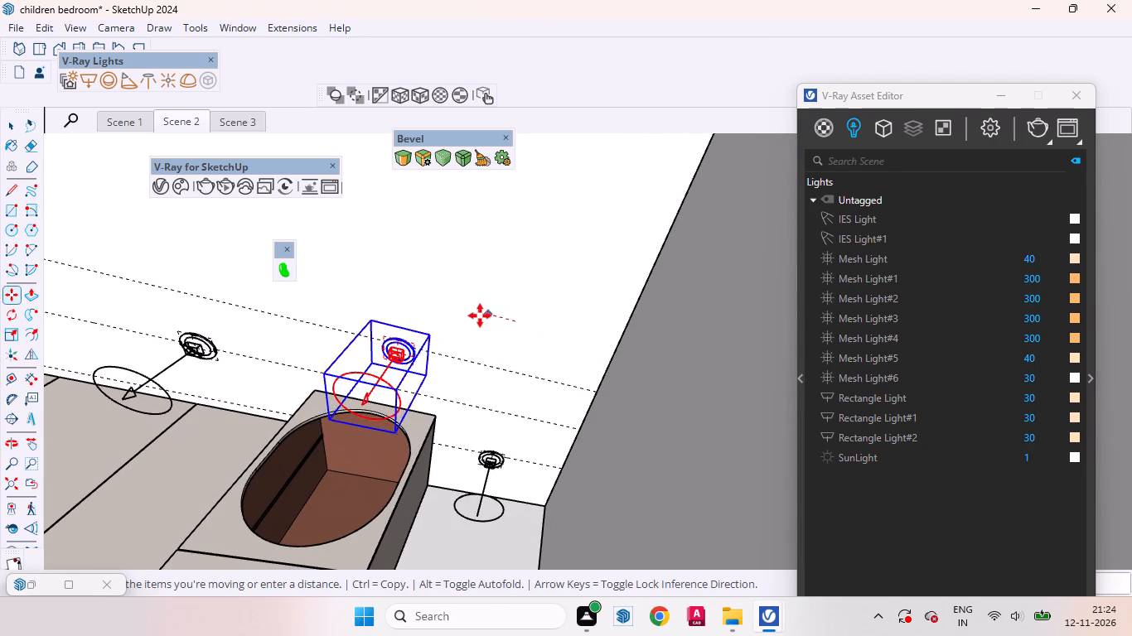
{"action": "left_click", "coordinate": [471, 311]}
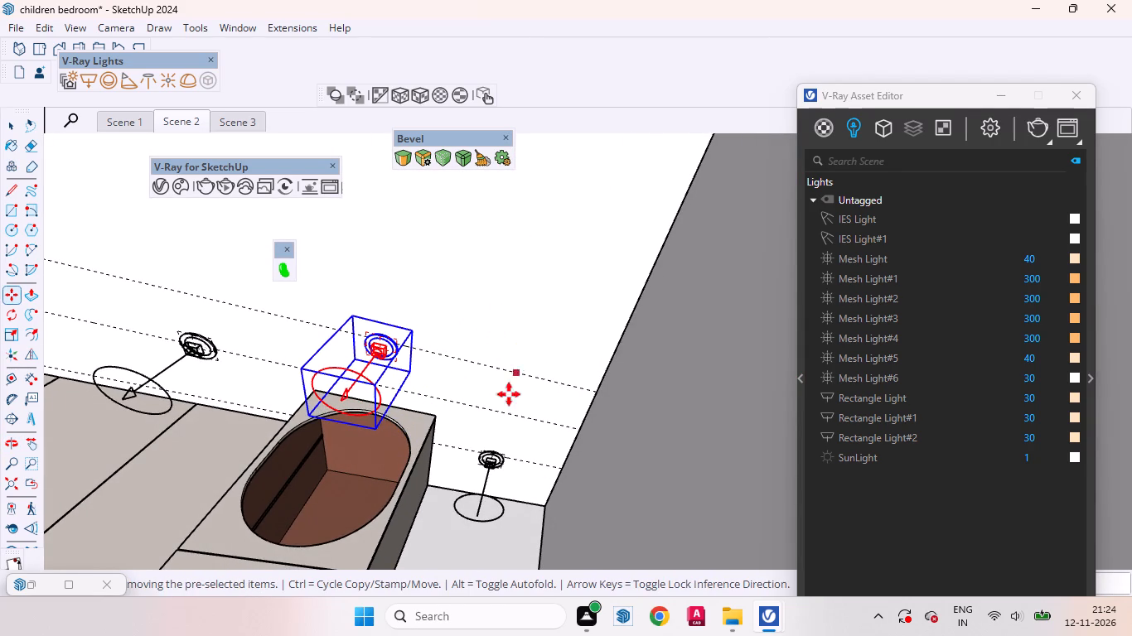
{"action": "left_click", "coordinate": [501, 407]}
{"action": "key", "text": "space"}
Return to Scene 2, deselect the downlight and examine the alignment of the ceiling downlights.
{"action": "left_click", "coordinate": [181, 123]}
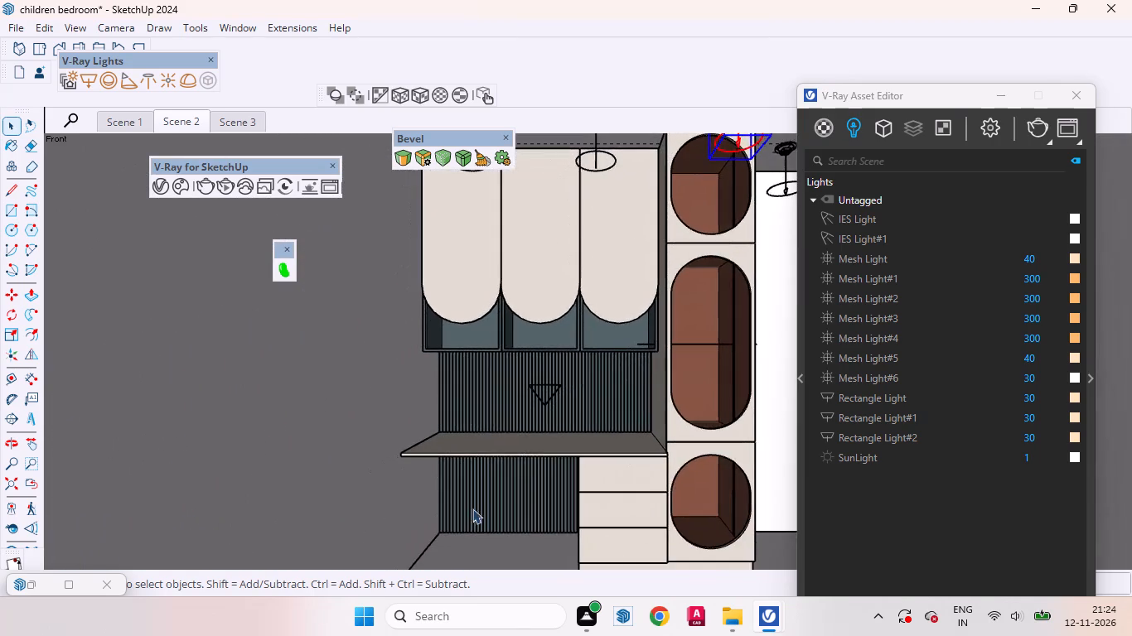
{"action": "scroll", "coordinate": [456, 446], "scroll_direction": "down", "scroll_amount": 11}
{"action": "left_click", "coordinate": [654, 489]}
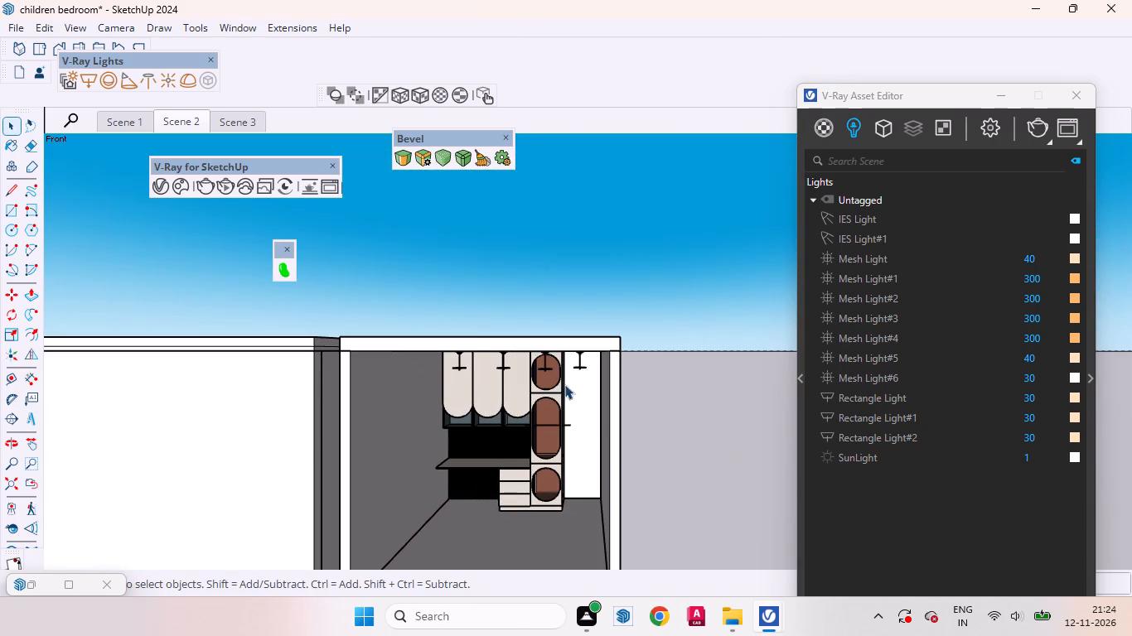
{"action": "scroll", "coordinate": [562, 373], "scroll_direction": "up", "scroll_amount": 3}
{"action": "middle_click_drag", "start_coordinate": [553, 351], "coordinate": [547, 300]}
{"action": "scroll", "coordinate": [530, 345], "scroll_direction": "up", "scroll_amount": 9}
{"action": "middle_click_drag", "start_coordinate": [531, 340], "coordinate": [576, 326]}
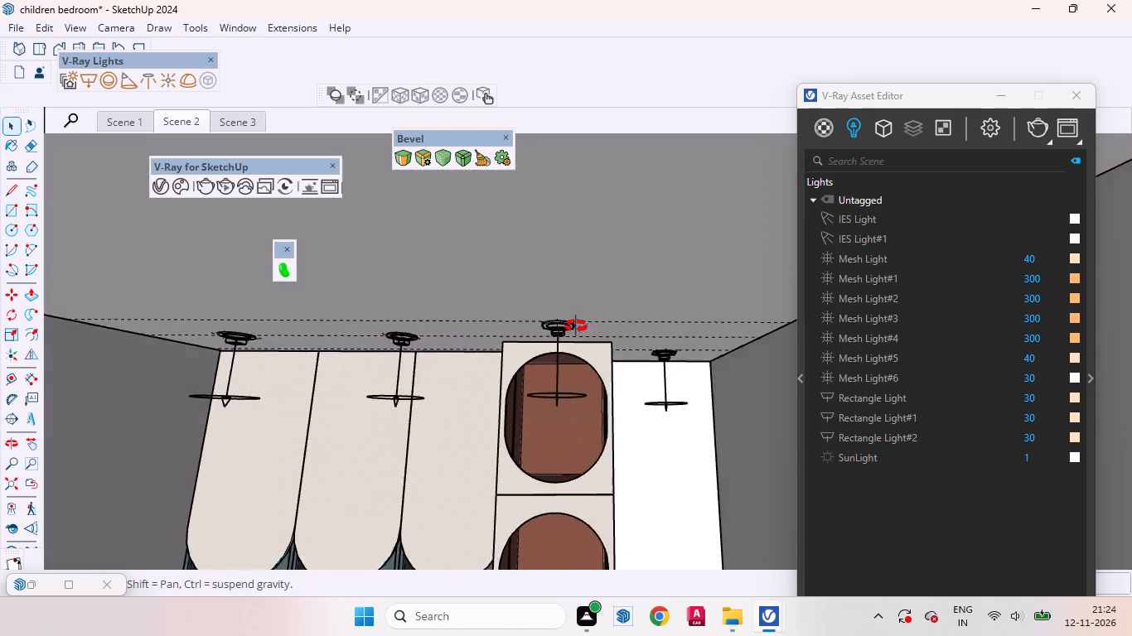
{"action": "middle_click_drag", "start_coordinate": [576, 326], "coordinate": [524, 412]}
{"action": "scroll", "coordinate": [597, 314], "scroll_direction": "down", "scroll_amount": 3}
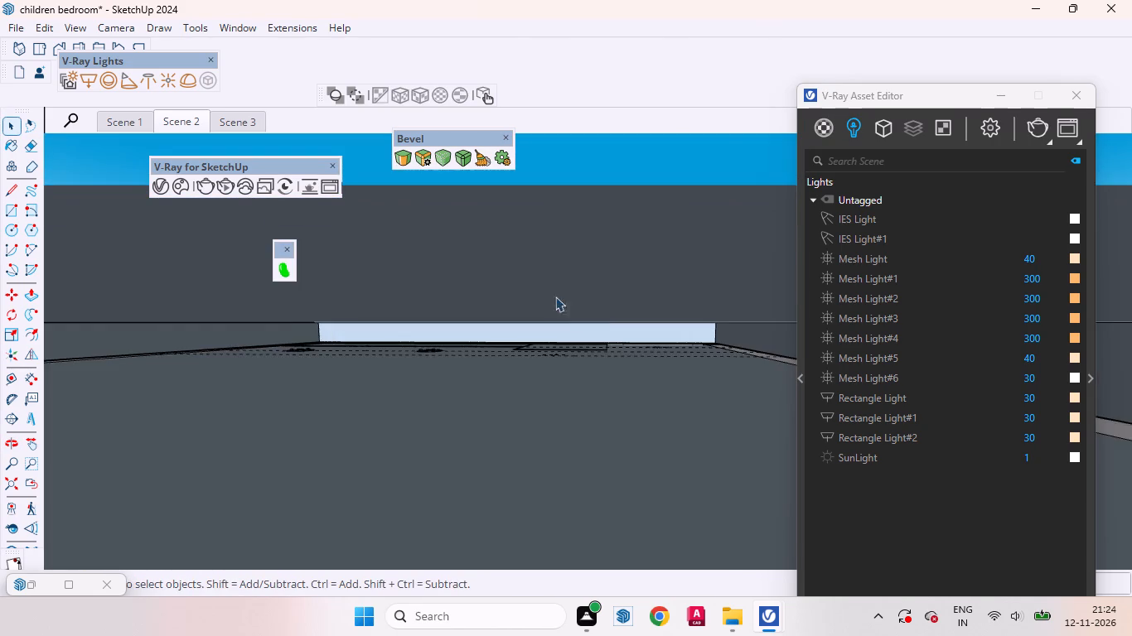
Return to Scene 2 and examine the ceiling downlights, study unit and open shelf tower from above and from inside the room.
{"action": "scroll", "coordinate": [555, 296], "scroll_direction": "down", "scroll_amount": 20}
{"action": "scroll", "coordinate": [555, 296], "scroll_direction": "down", "scroll_amount": 7}
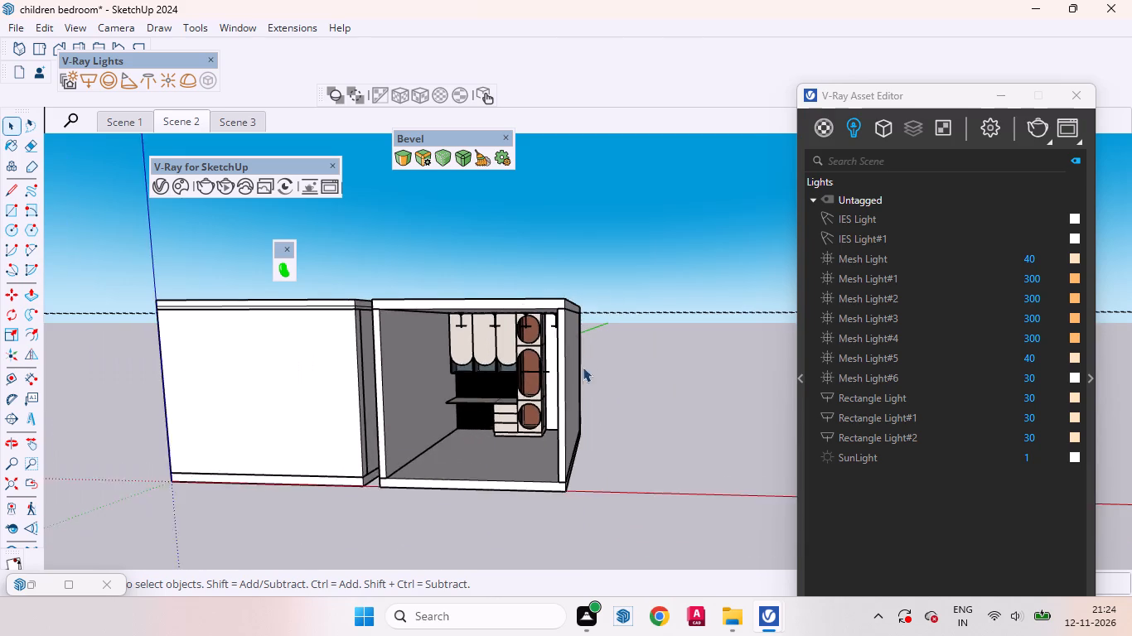
{"action": "left_click", "coordinate": [597, 417]}
{"action": "left_click", "coordinate": [173, 123]}
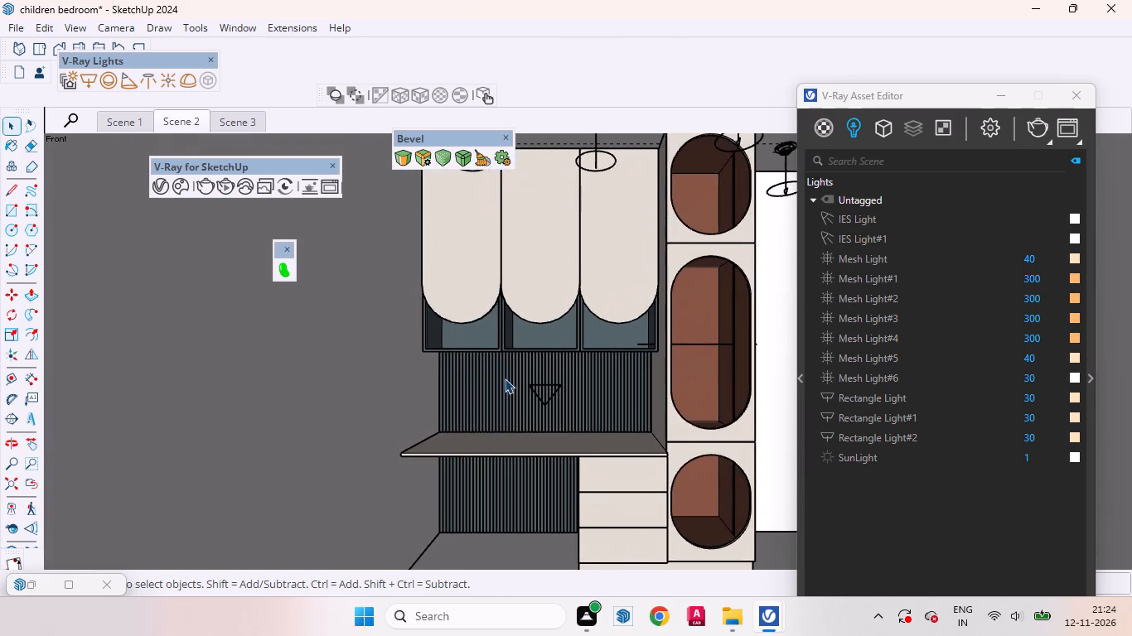
{"action": "scroll", "coordinate": [506, 392], "scroll_direction": "down", "scroll_amount": 12}
{"action": "middle_click_drag", "start_coordinate": [520, 341], "coordinate": [510, 166]}
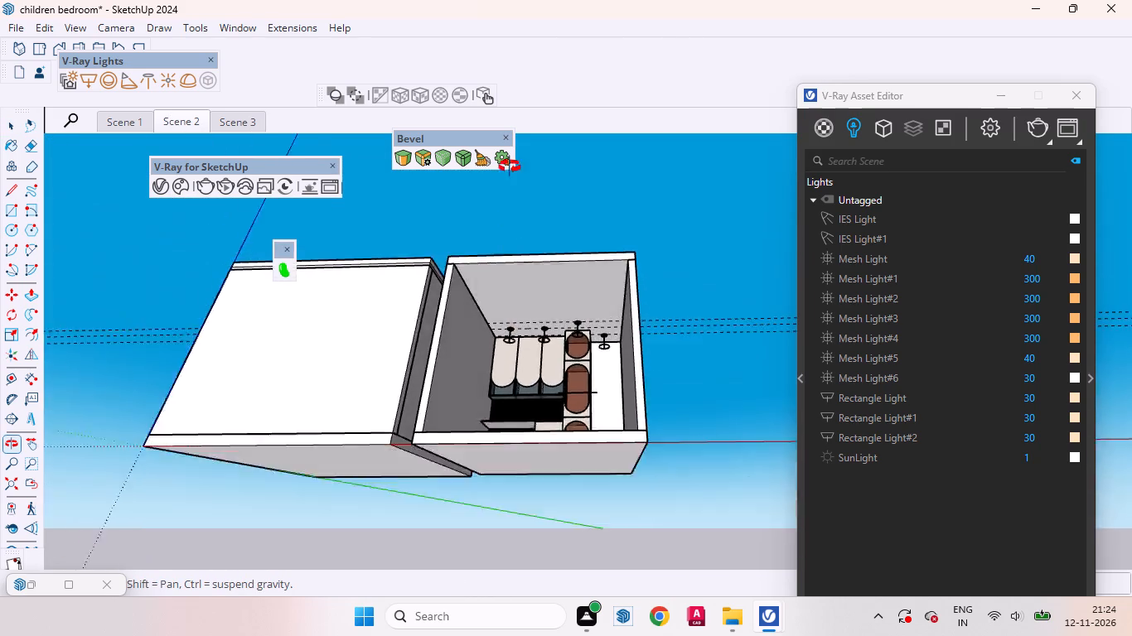
{"action": "middle_click_drag", "start_coordinate": [510, 166], "coordinate": [565, 217]}
{"action": "scroll", "coordinate": [562, 298], "scroll_direction": "up", "scroll_amount": 4}
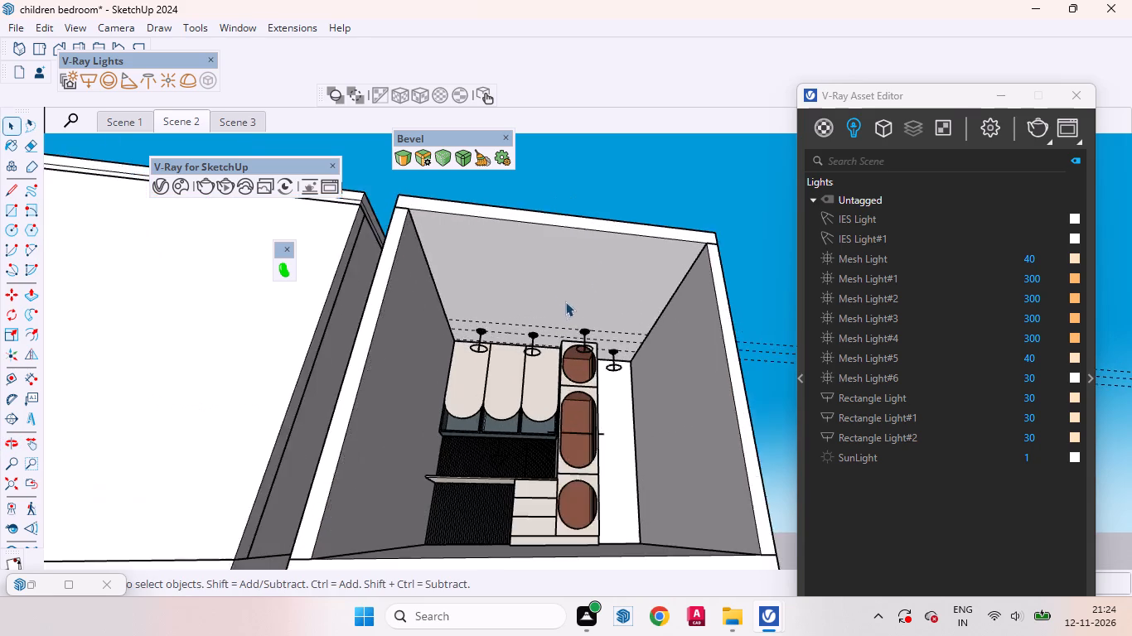
{"action": "scroll", "coordinate": [565, 301], "scroll_direction": "up", "scroll_amount": 4}
{"action": "scroll", "coordinate": [570, 430], "scroll_direction": "down", "scroll_amount": 9}
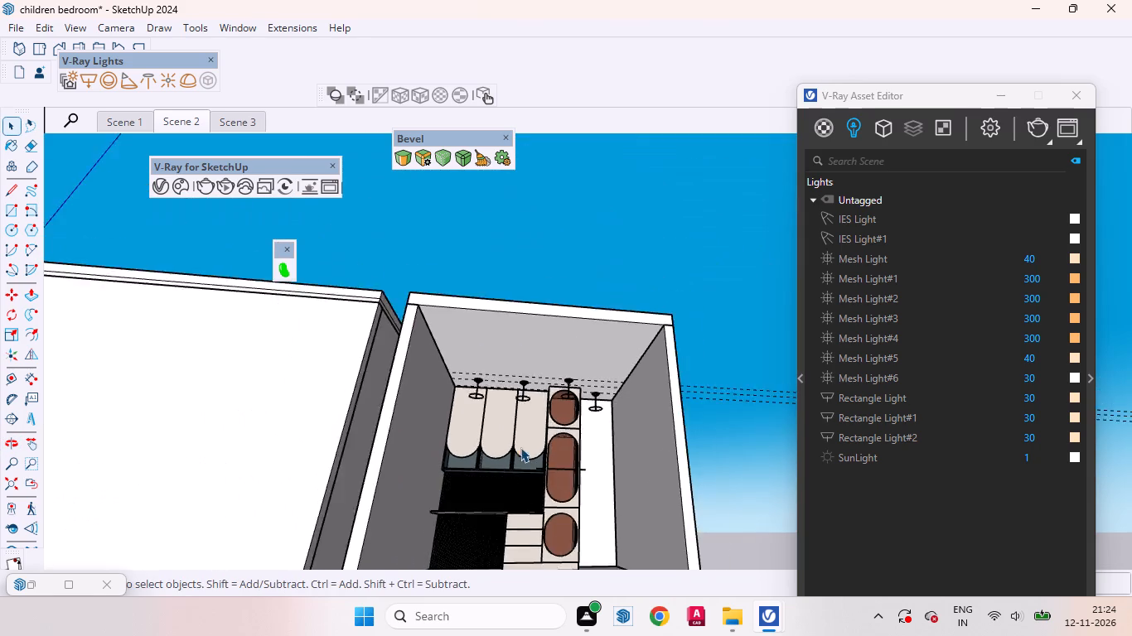
{"action": "scroll", "coordinate": [520, 447], "scroll_direction": "down", "scroll_amount": 3}
{"action": "scroll", "coordinate": [530, 488], "scroll_direction": "up", "scroll_amount": 13}
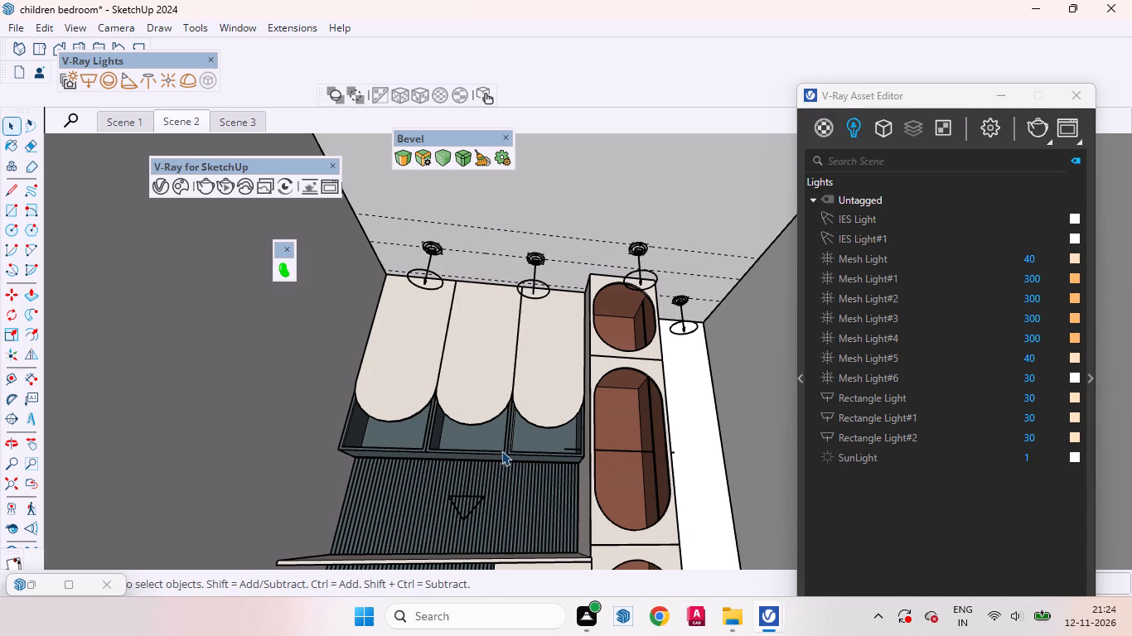
{"action": "scroll", "coordinate": [499, 355], "scroll_direction": "down", "scroll_amount": 4}
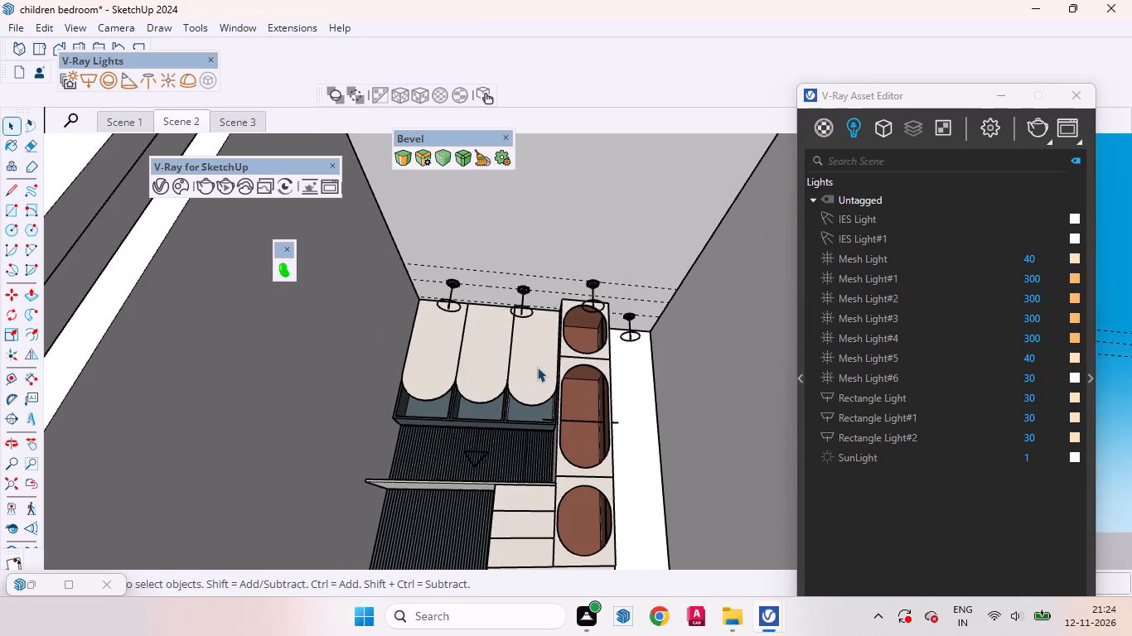
{"action": "scroll", "coordinate": [474, 371], "scroll_direction": "down", "scroll_amount": 3}
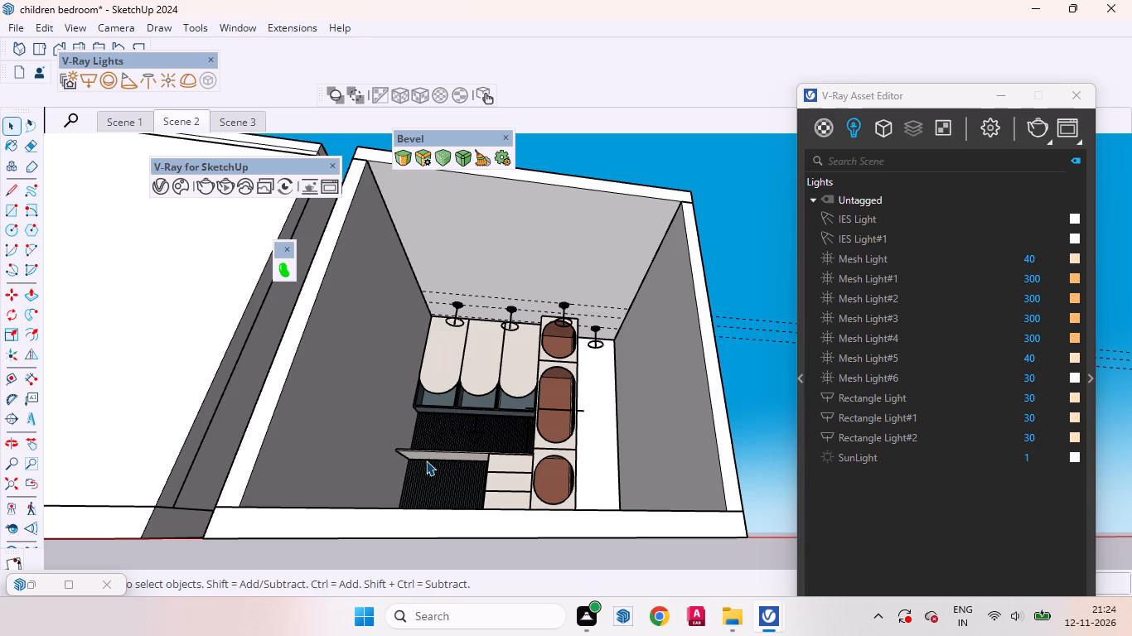
{"action": "scroll", "coordinate": [431, 460], "scroll_direction": "up", "scroll_amount": 3}
{"action": "scroll", "coordinate": [476, 431], "scroll_direction": "down", "scroll_amount": 4}
{"action": "middle_click_drag", "start_coordinate": [496, 431], "coordinate": [485, 532]}
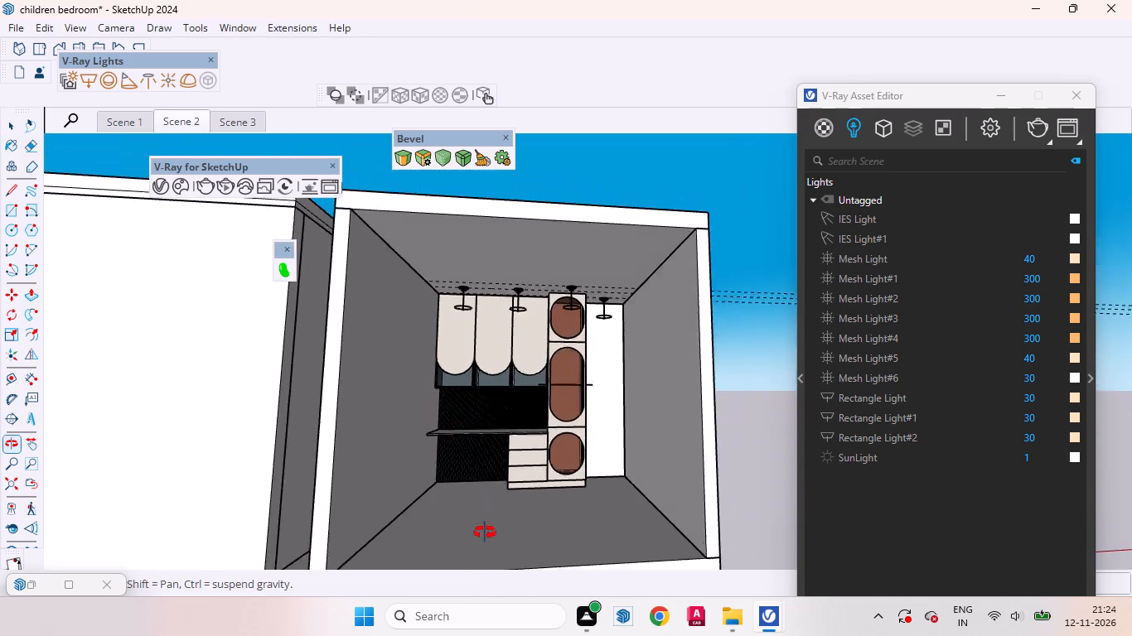
{"action": "middle_click_drag", "start_coordinate": [485, 532], "coordinate": [485, 534]}
{"action": "scroll", "coordinate": [536, 455], "scroll_direction": "up", "scroll_amount": 13}
{"action": "scroll", "coordinate": [466, 451], "scroll_direction": "down", "scroll_amount": 5}
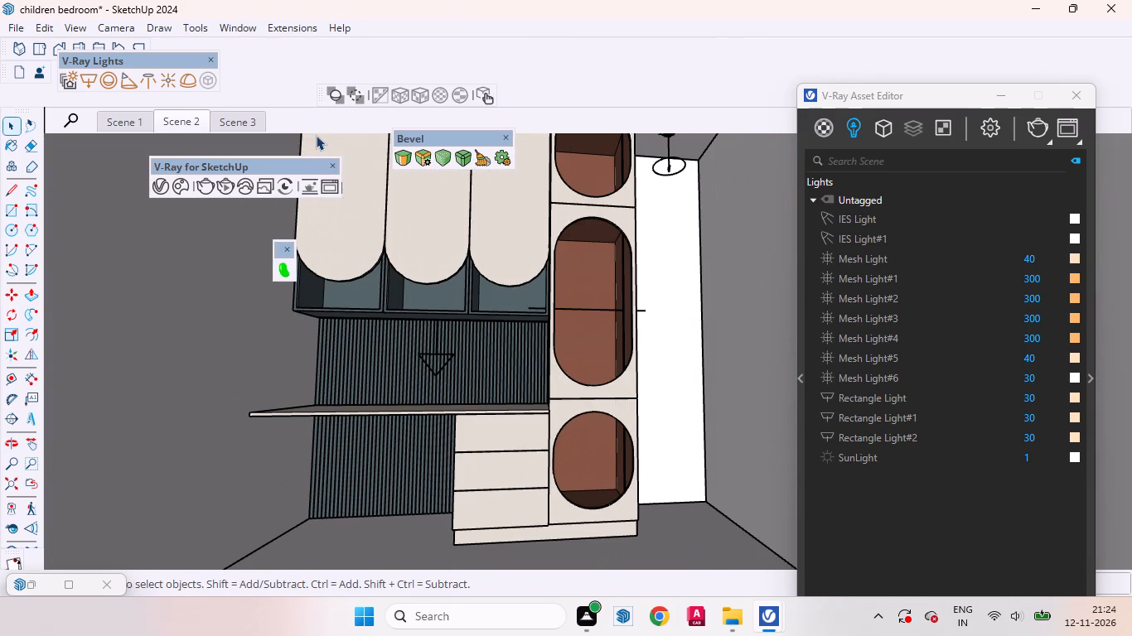
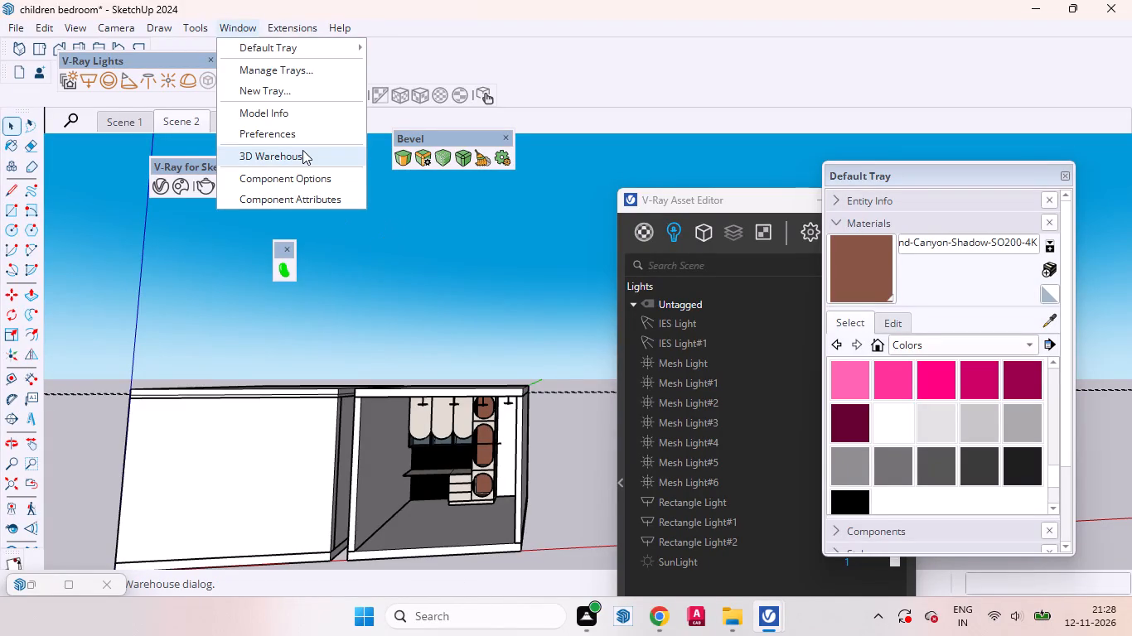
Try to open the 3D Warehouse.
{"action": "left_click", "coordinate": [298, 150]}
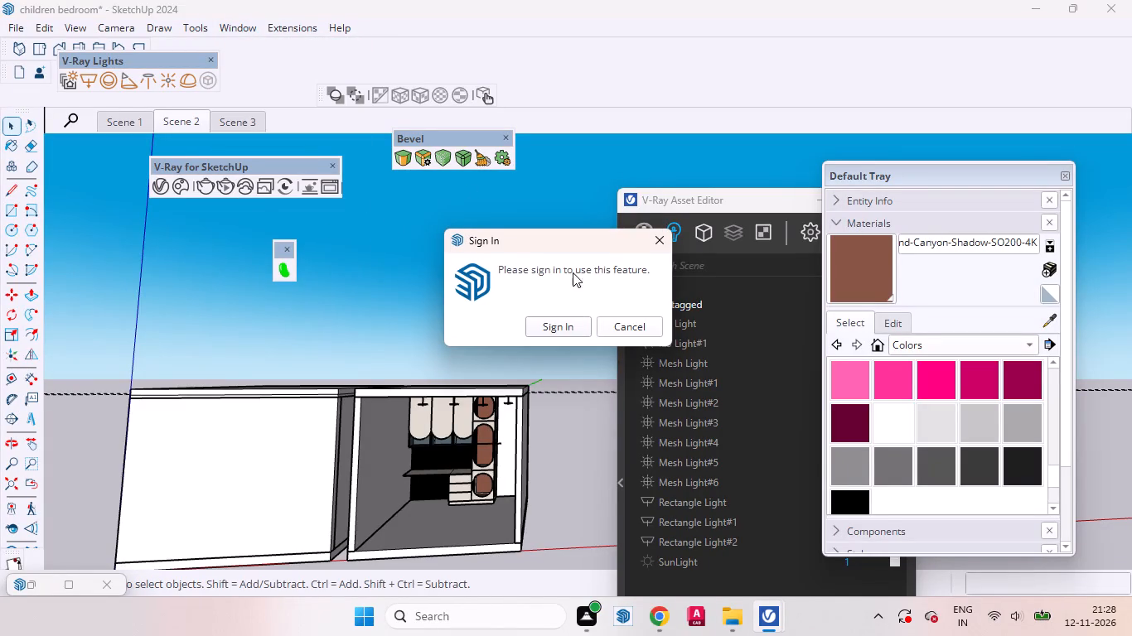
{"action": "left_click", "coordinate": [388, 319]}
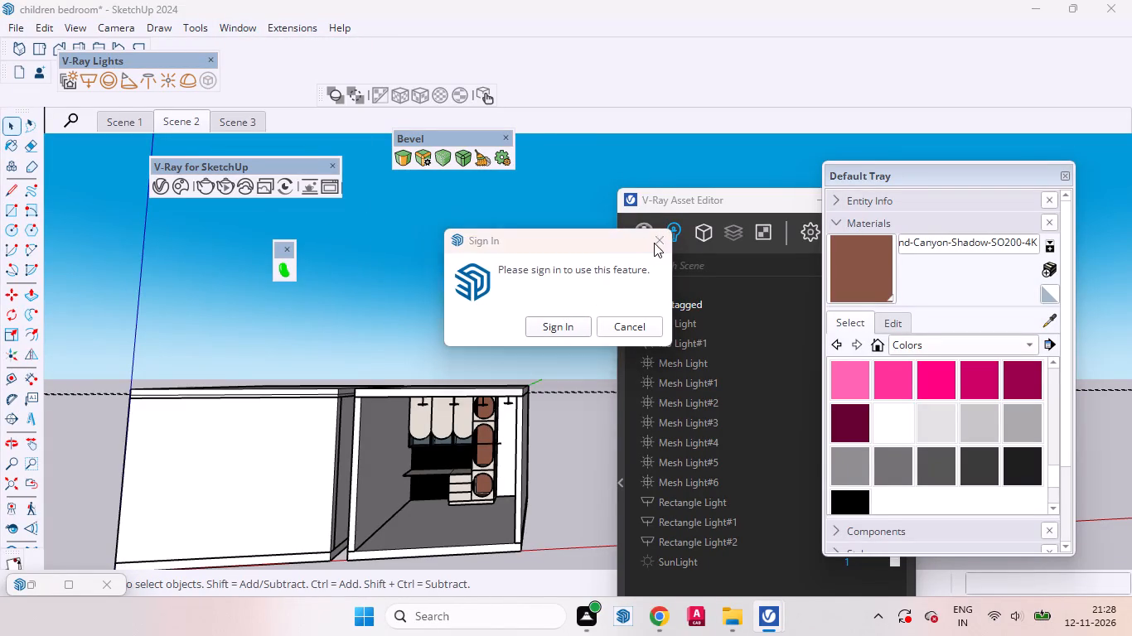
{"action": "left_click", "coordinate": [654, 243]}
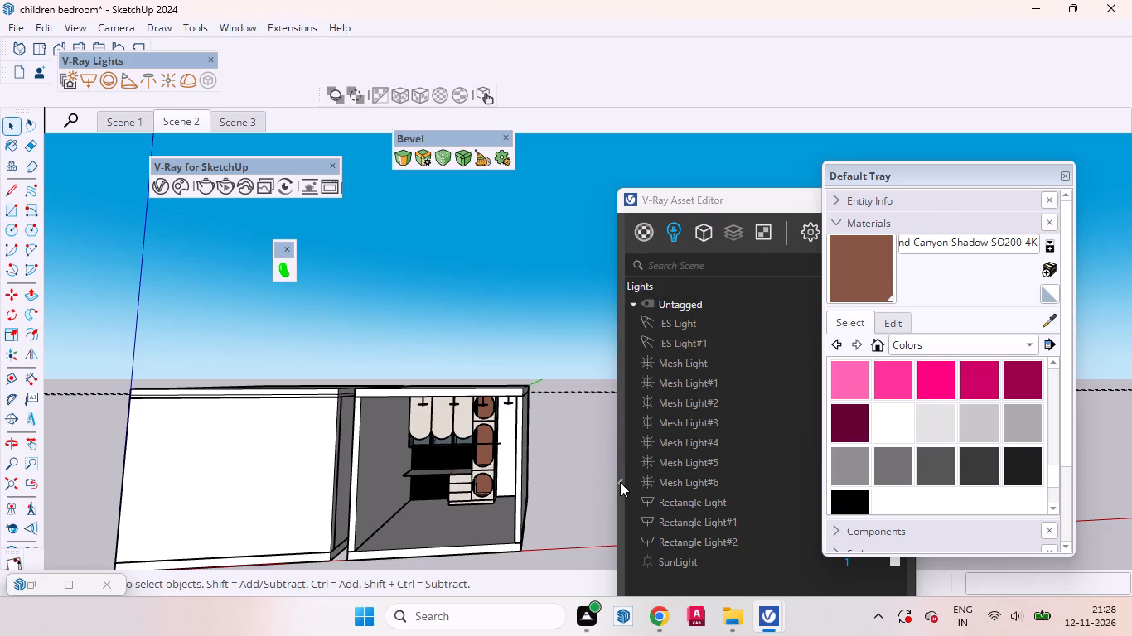
Open the Chaos Cosmos browser from the V-Ray material library and move the Asset Editor clear of it.
{"action": "left_click", "coordinate": [620, 482]}
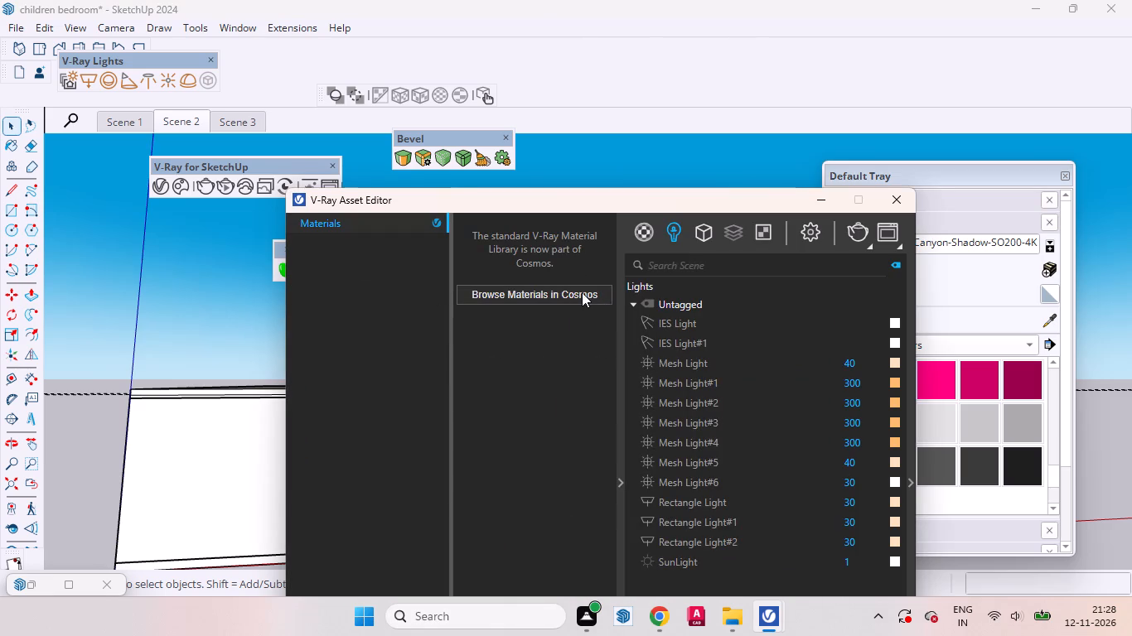
{"action": "left_click", "coordinate": [573, 292]}
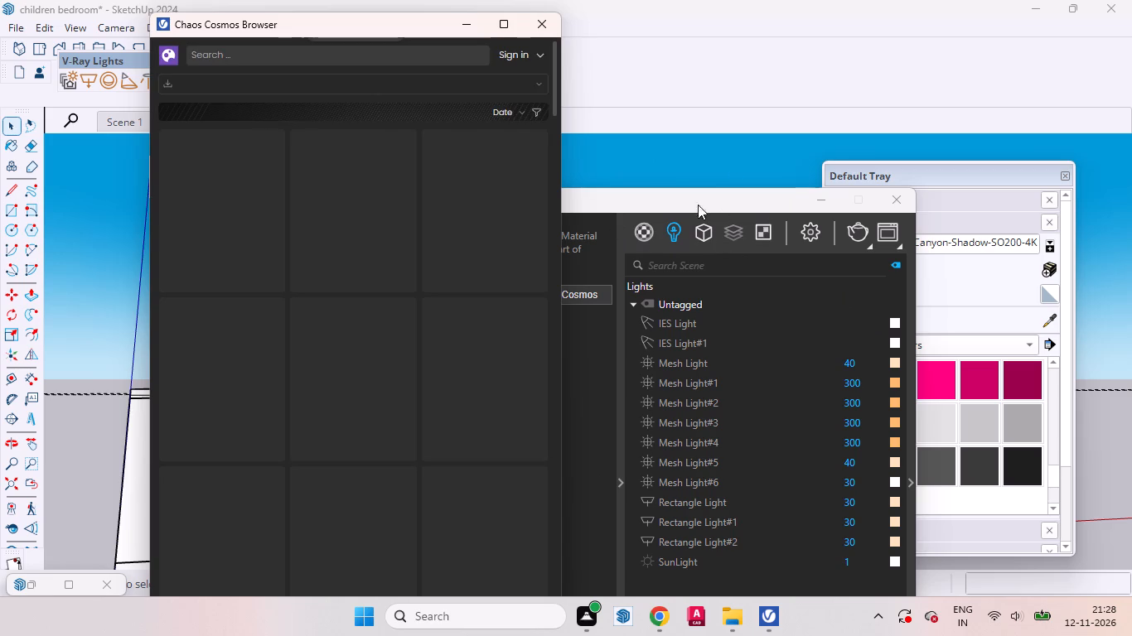
{"action": "left_click_drag", "start_coordinate": [713, 202], "coordinate": [858, 174]}
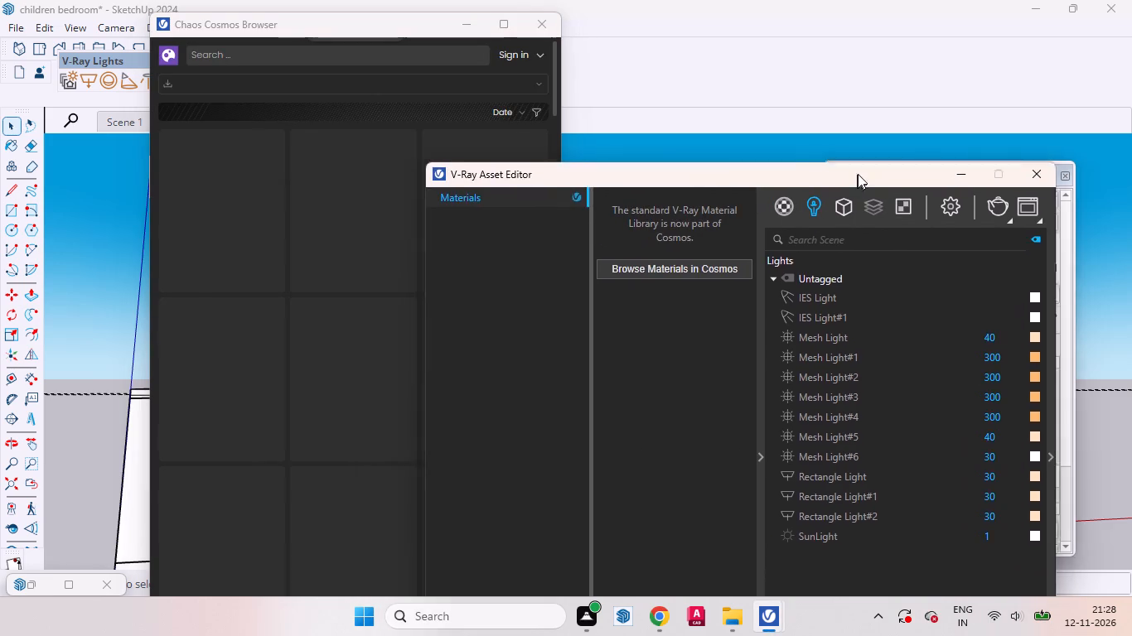
{"action": "left_click_drag", "start_coordinate": [858, 174], "coordinate": [863, 161]}
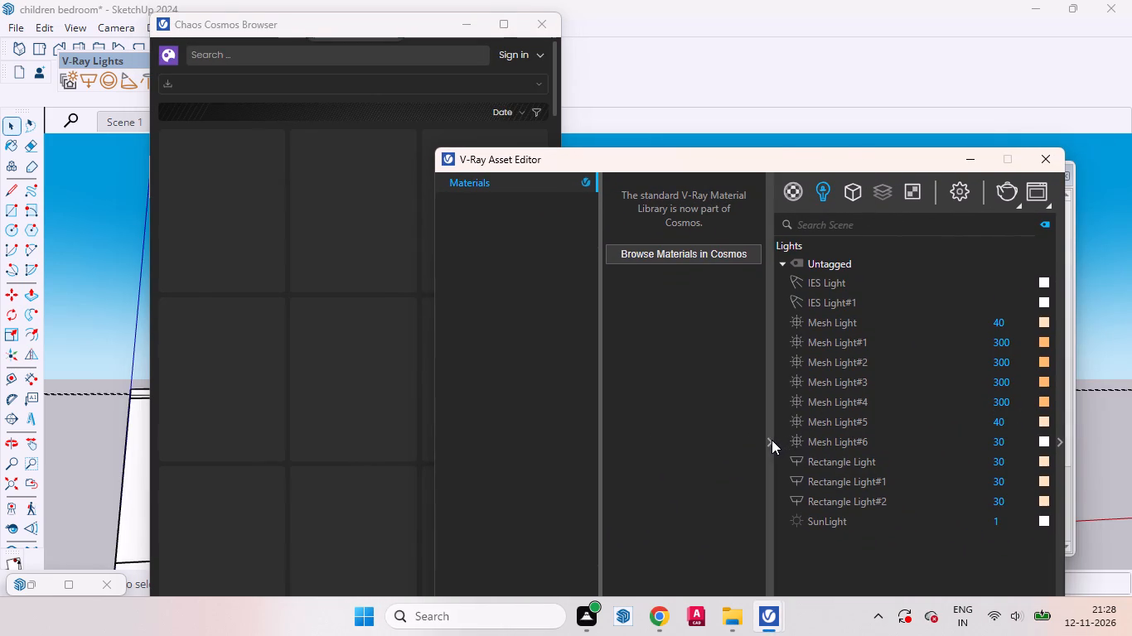
{"action": "left_click", "coordinate": [772, 440]}
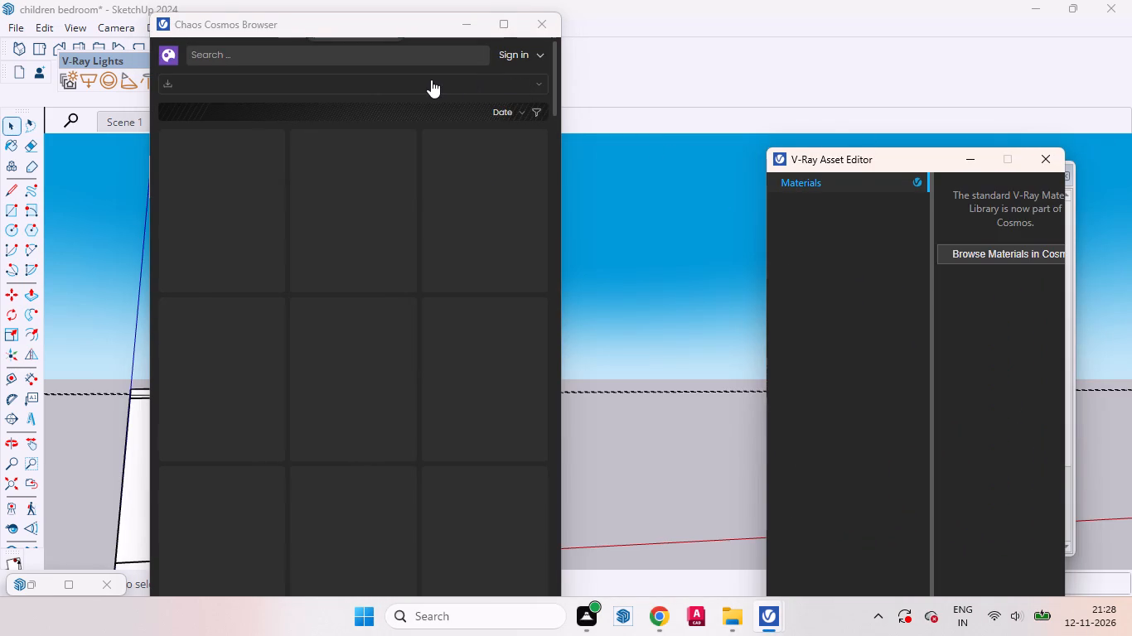
Sign in to Chaos Cosmos and dismiss the browser update offer.
{"action": "left_click", "coordinate": [539, 49]}
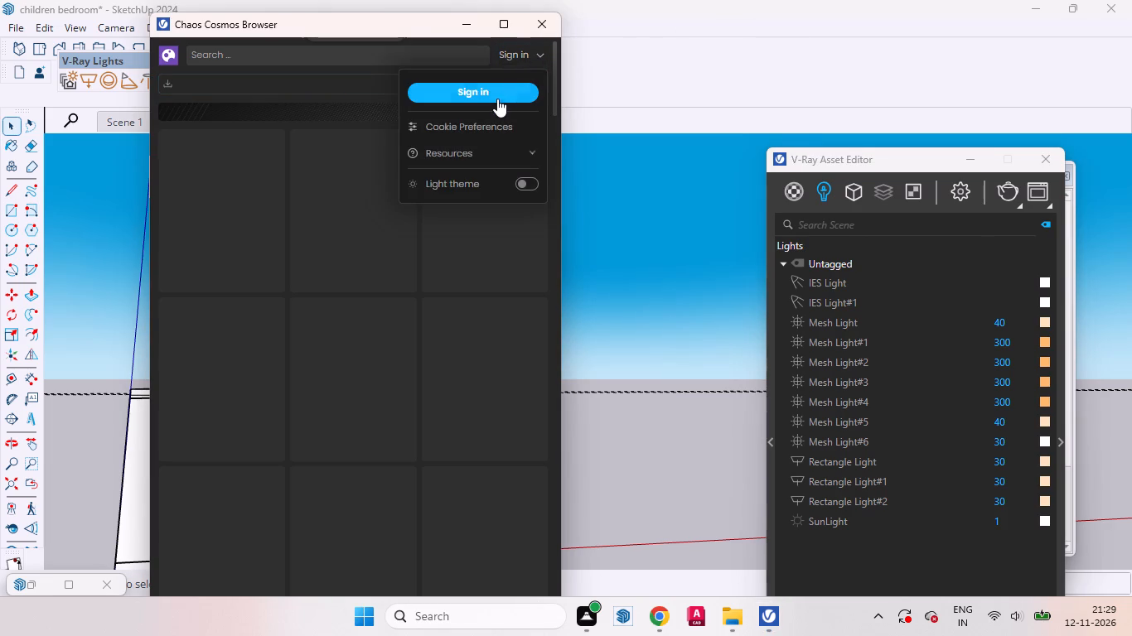
{"action": "left_click", "coordinate": [496, 100]}
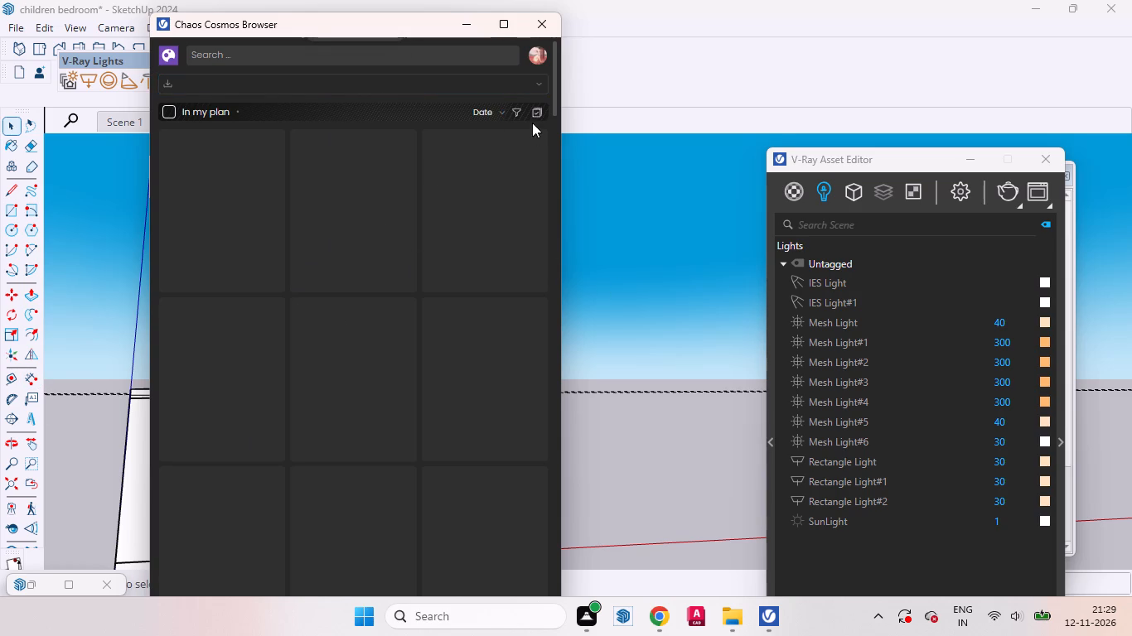
{"action": "left_click", "coordinate": [539, 79]}
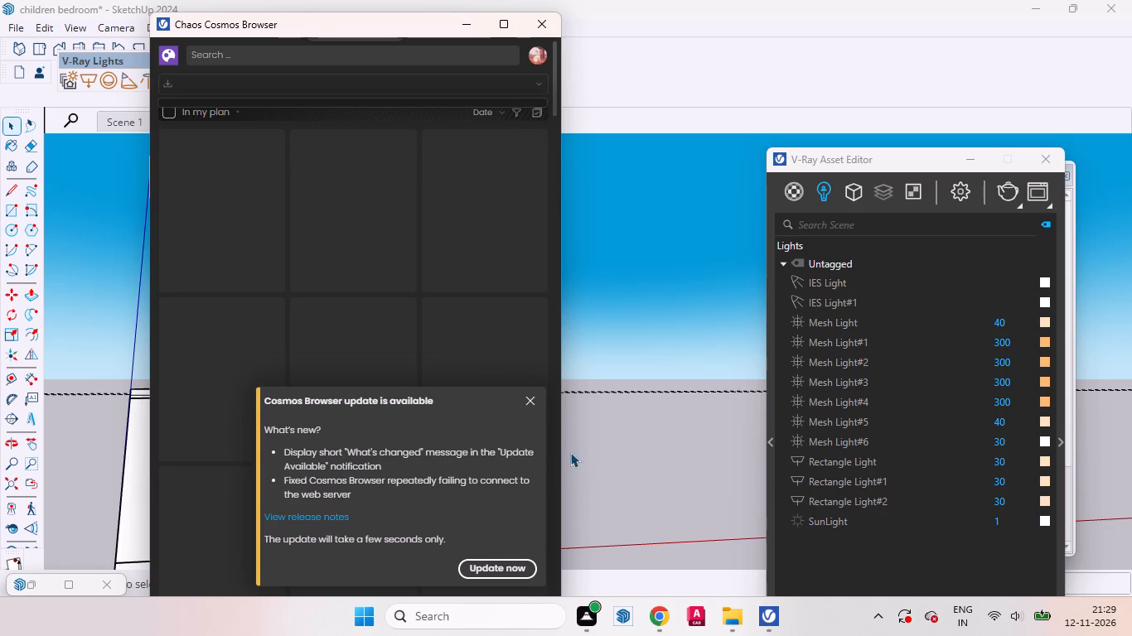
{"action": "left_click", "coordinate": [530, 399]}
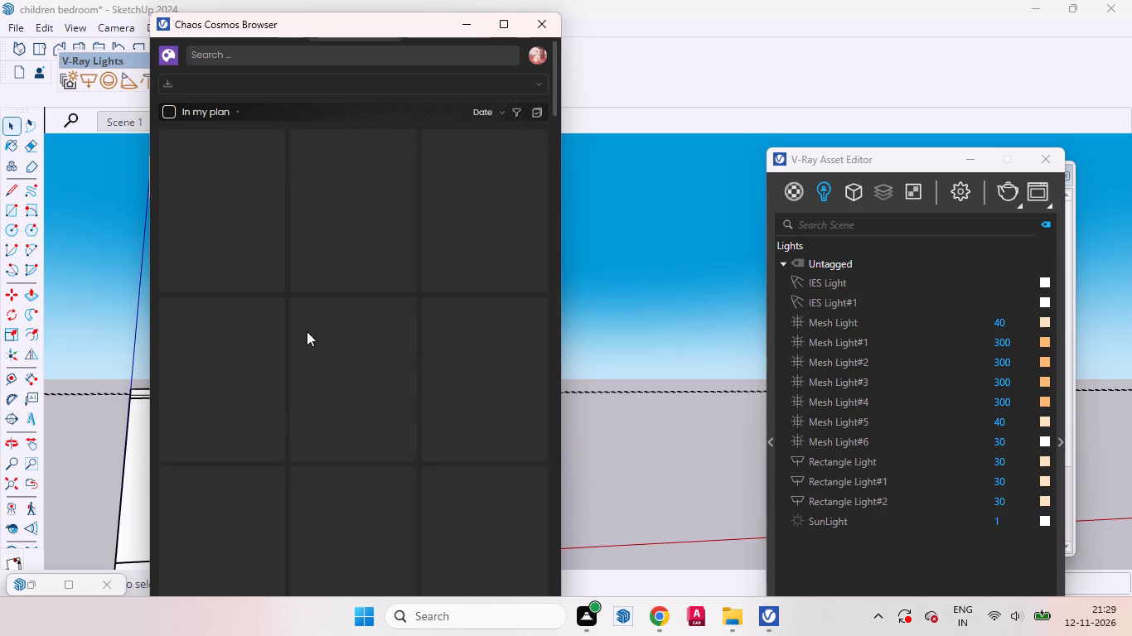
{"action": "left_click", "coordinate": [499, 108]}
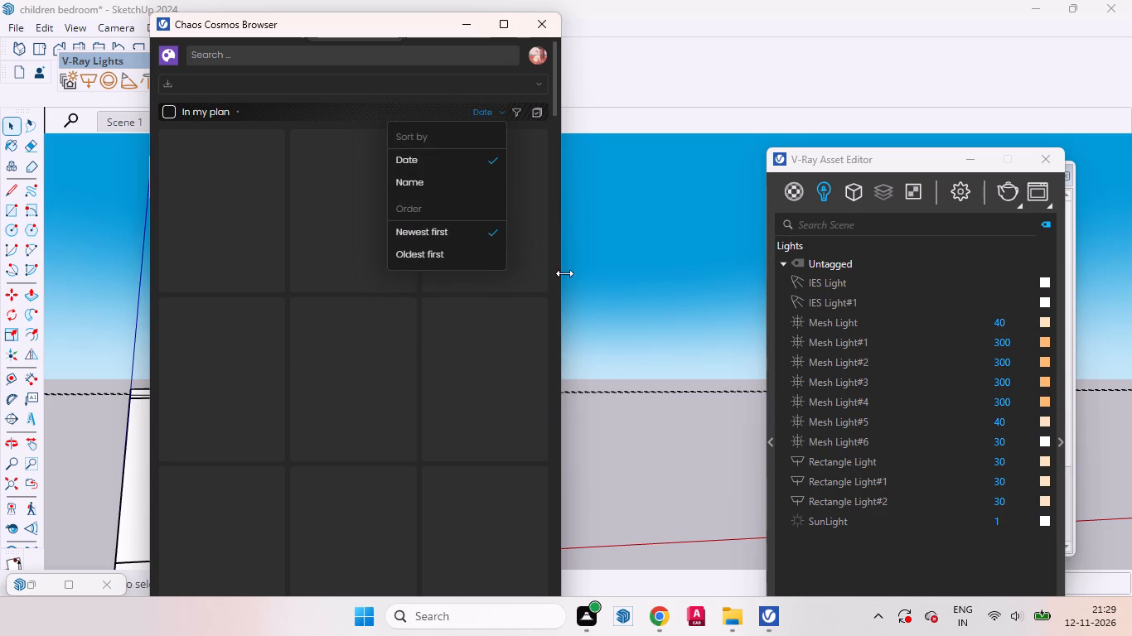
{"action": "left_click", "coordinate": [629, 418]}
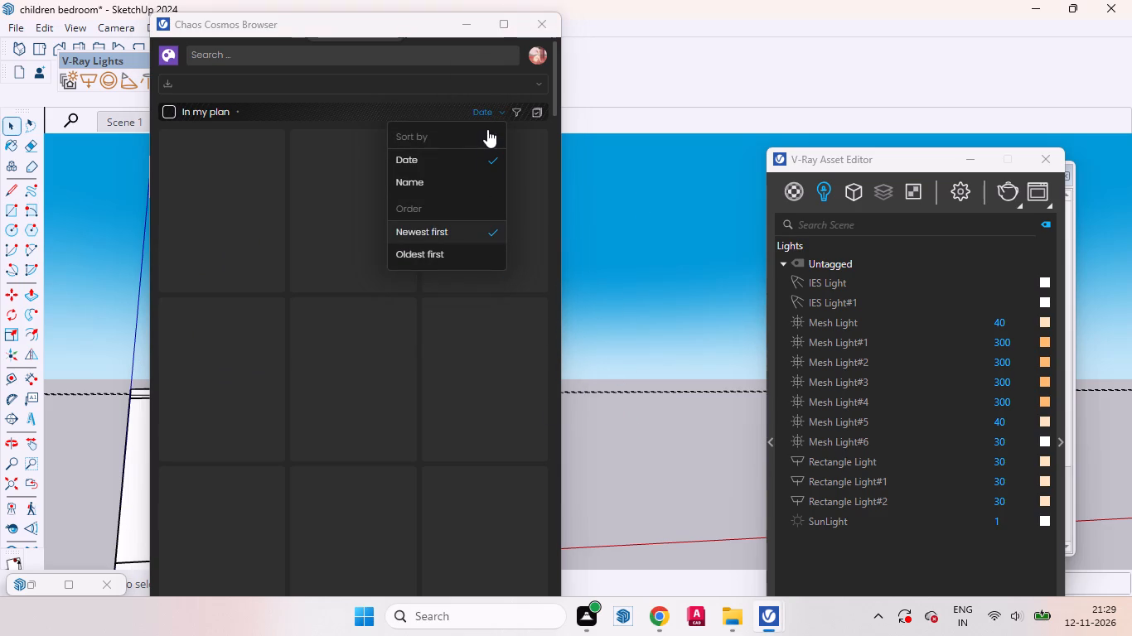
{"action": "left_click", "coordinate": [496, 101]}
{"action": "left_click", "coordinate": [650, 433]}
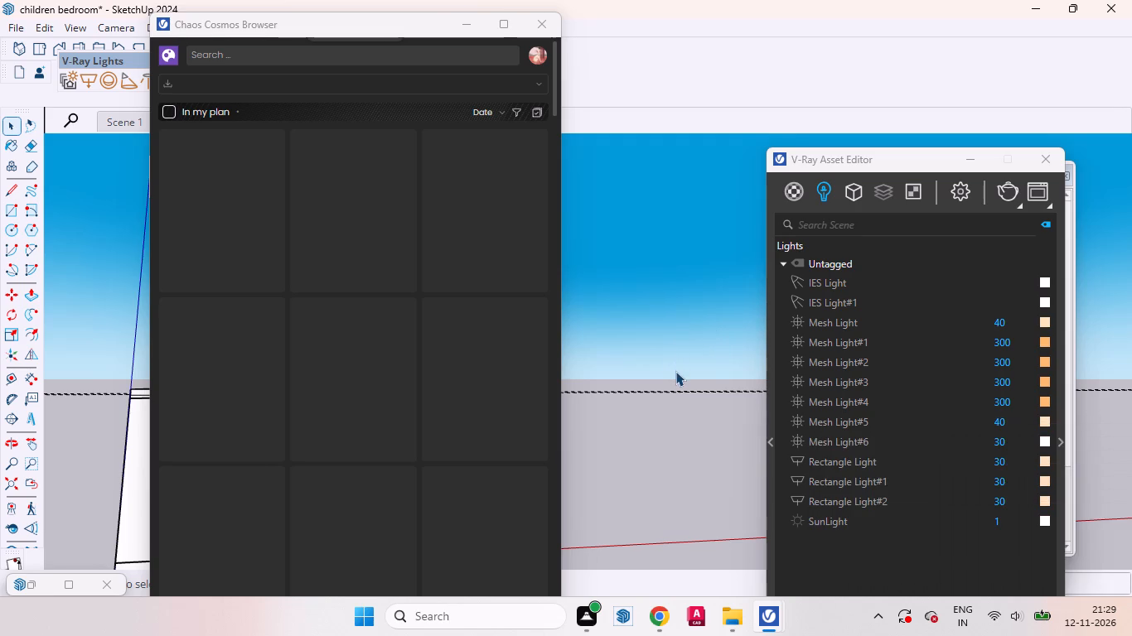
Show the downloaded Cosmos 3D models in the Accessories category, Decorations subcategory.
{"action": "left_click", "coordinate": [536, 83]}
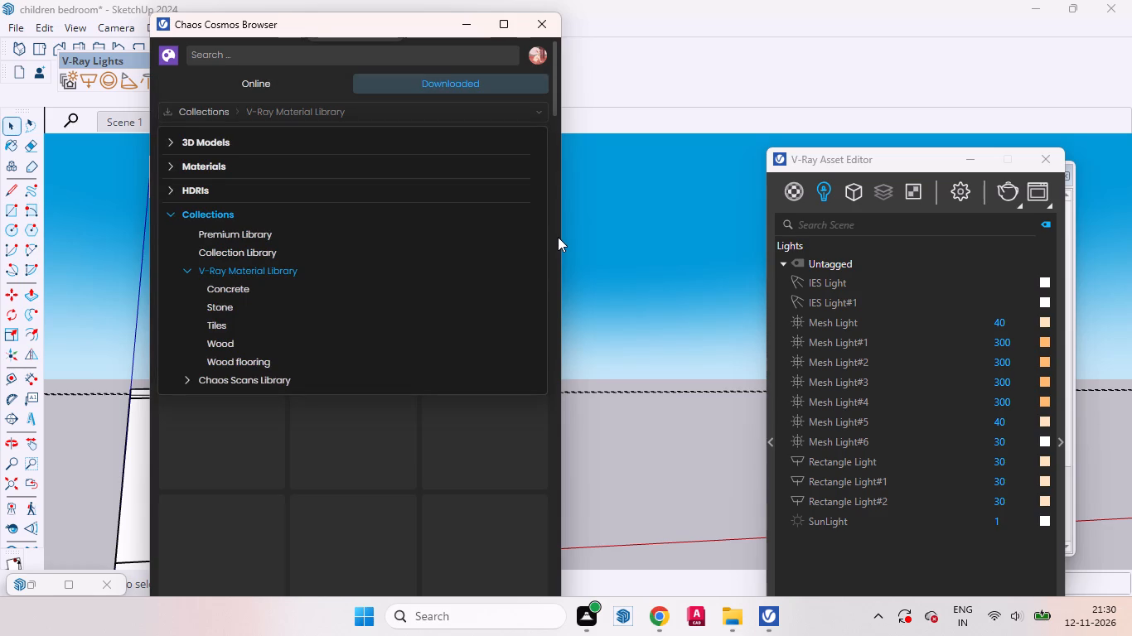
{"action": "left_click", "coordinate": [344, 132]}
{"action": "left_click", "coordinate": [210, 138]}
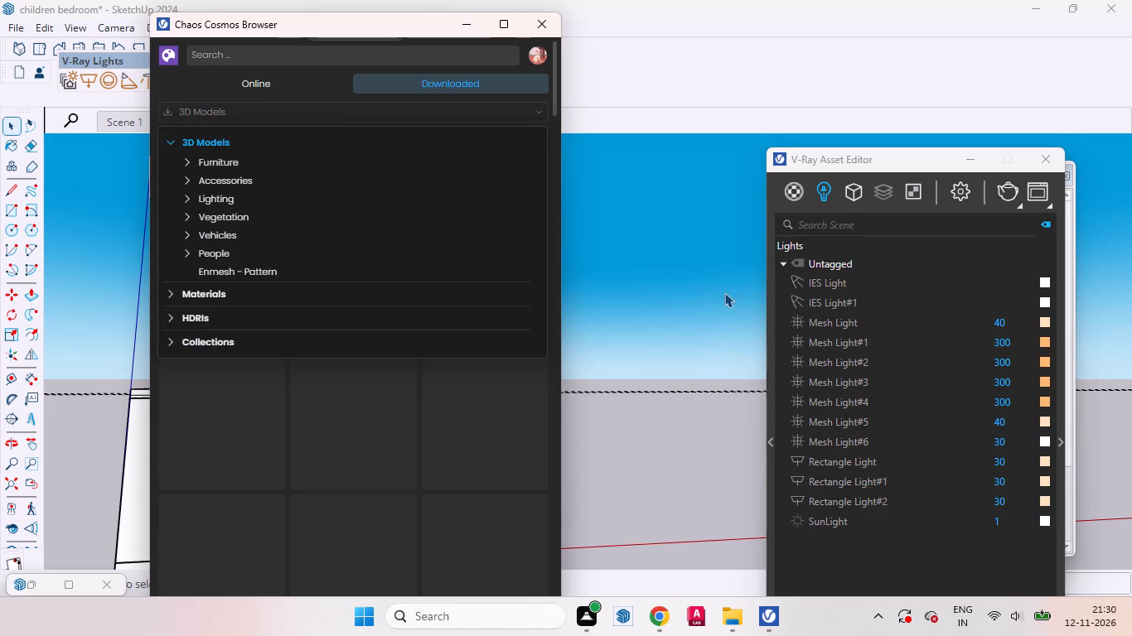
{"action": "left_click", "coordinate": [235, 176]}
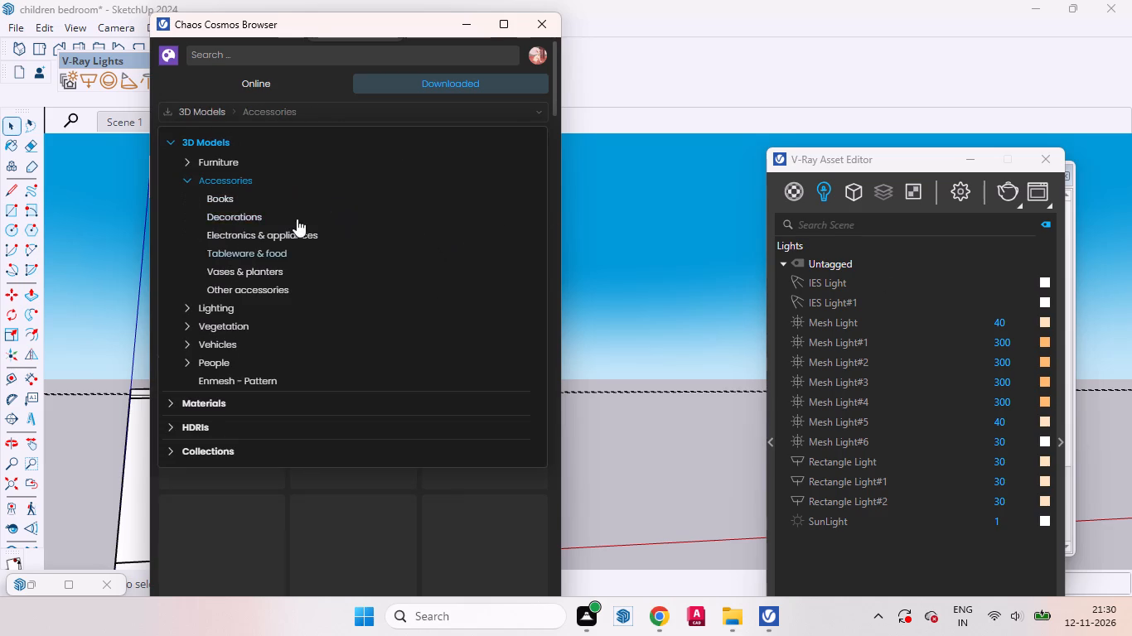
{"action": "left_click", "coordinate": [246, 219]}
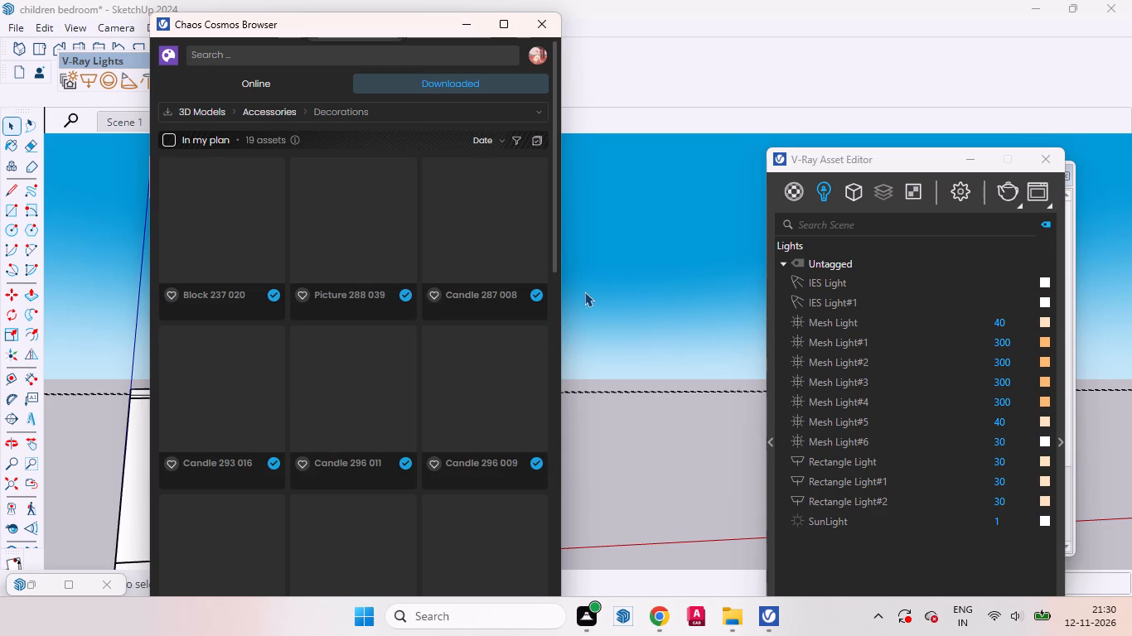
Look through the downloaded decorations and import the Decoration 111 063 figure into the model.
{"action": "scroll", "coordinate": [614, 325], "scroll_direction": "down", "scroll_amount": 1}
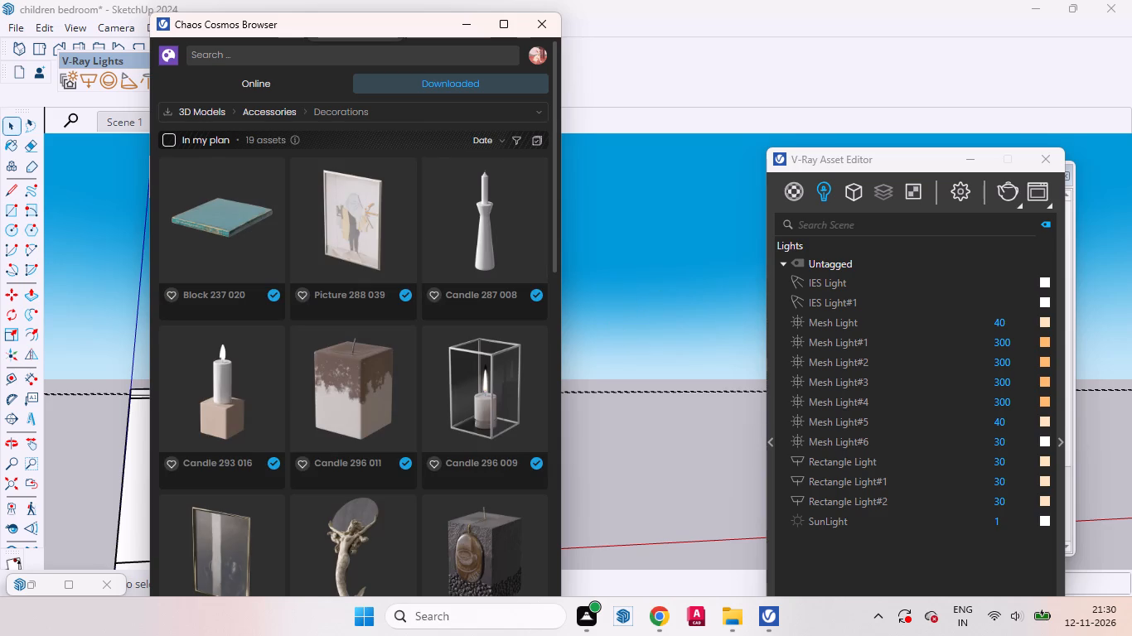
{"action": "scroll", "coordinate": [486, 362], "scroll_direction": "down", "scroll_amount": 4}
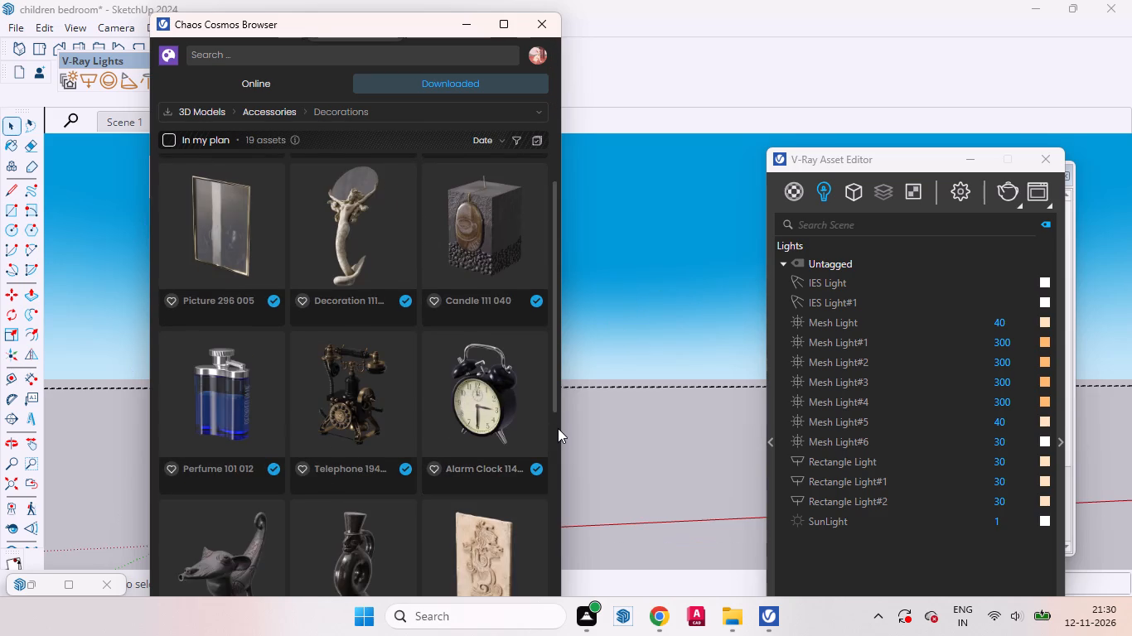
{"action": "scroll", "coordinate": [558, 428], "scroll_direction": "down", "scroll_amount": 5}
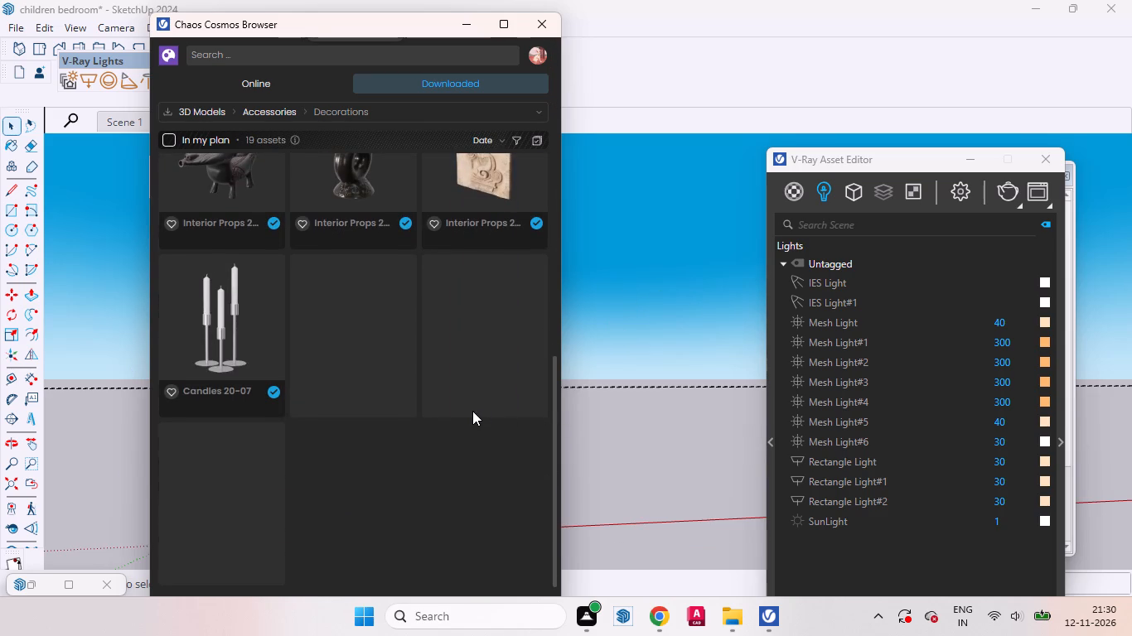
{"action": "scroll", "coordinate": [442, 399], "scroll_direction": "up", "scroll_amount": 2}
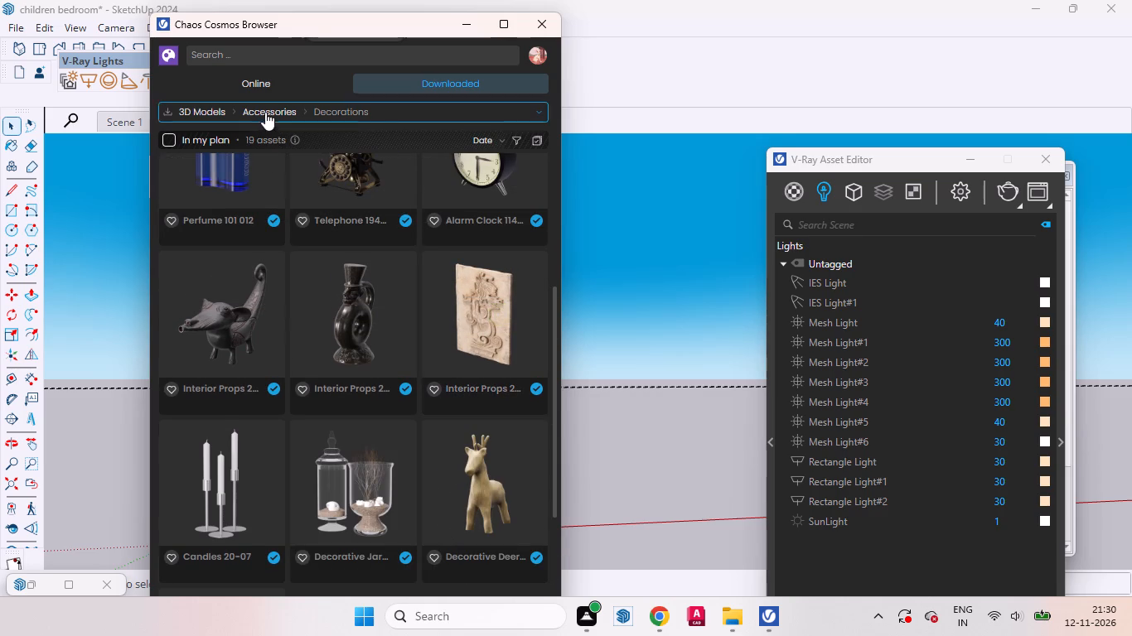
{"action": "scroll", "coordinate": [482, 322], "scroll_direction": "up", "scroll_amount": 1}
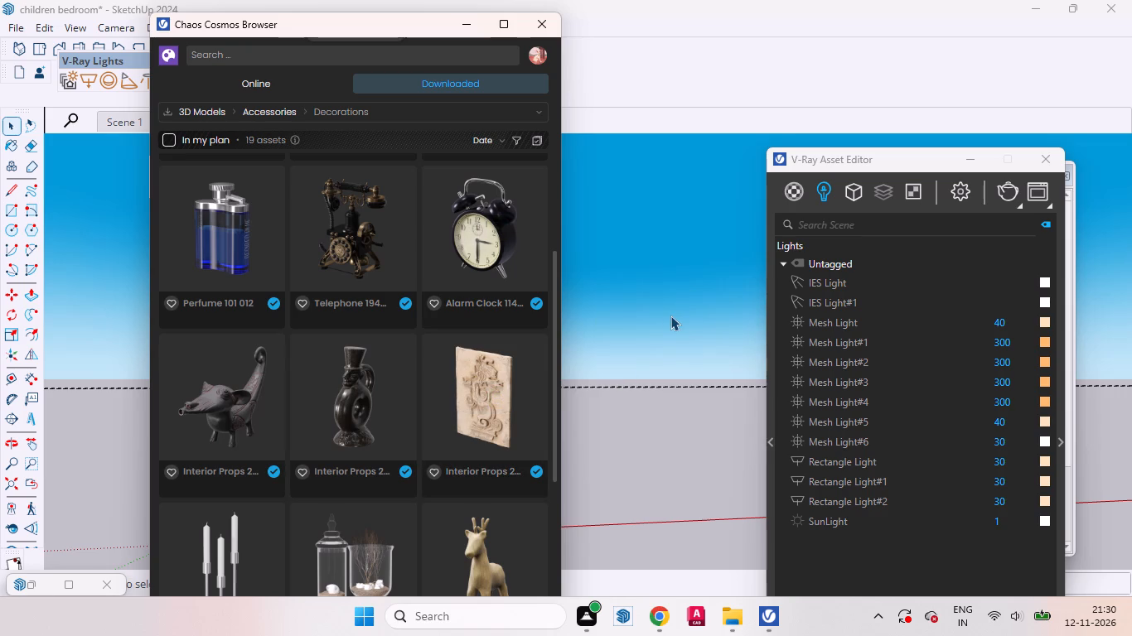
{"action": "scroll", "coordinate": [469, 441], "scroll_direction": "up", "scroll_amount": 2}
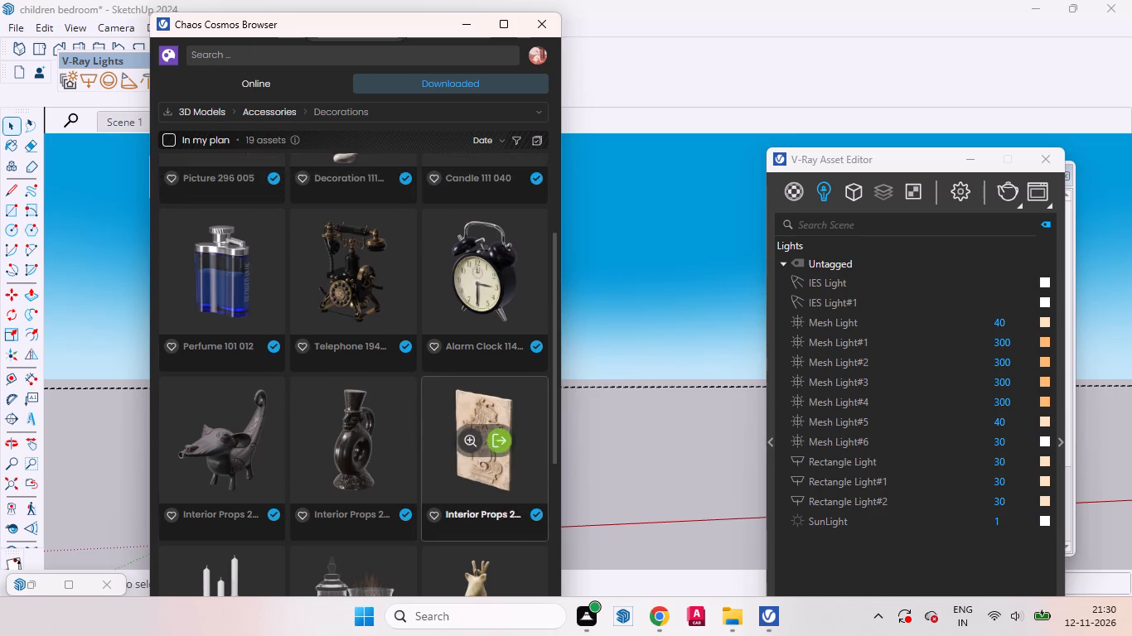
{"action": "scroll", "coordinate": [419, 404], "scroll_direction": "up", "scroll_amount": 2}
{"action": "left_click", "coordinate": [370, 397]}
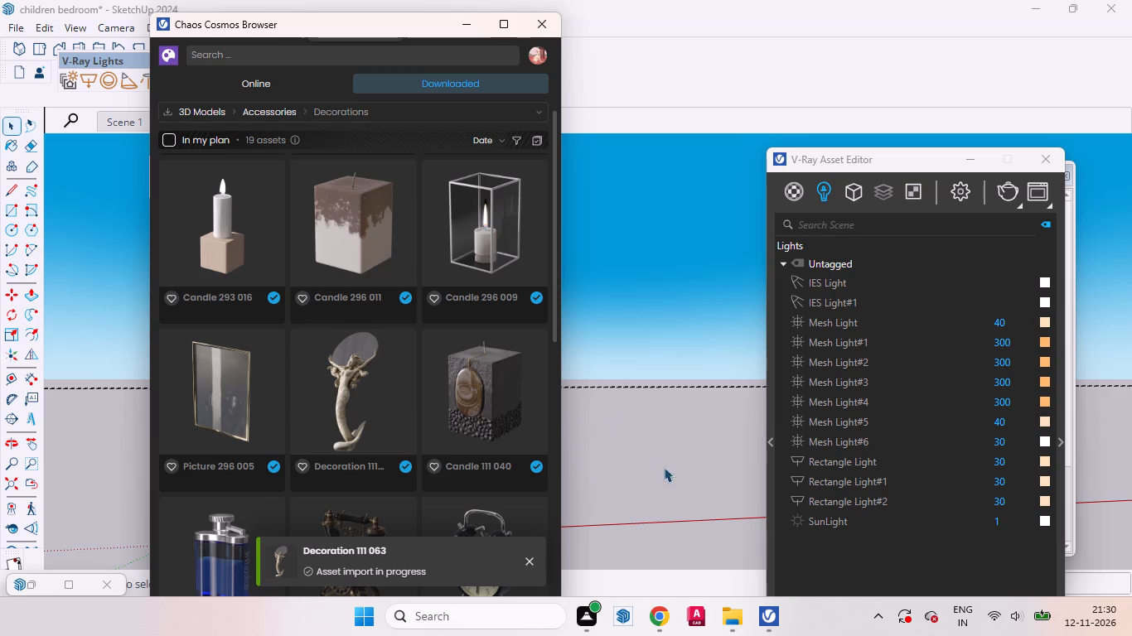
{"action": "left_click", "coordinate": [365, 393]}
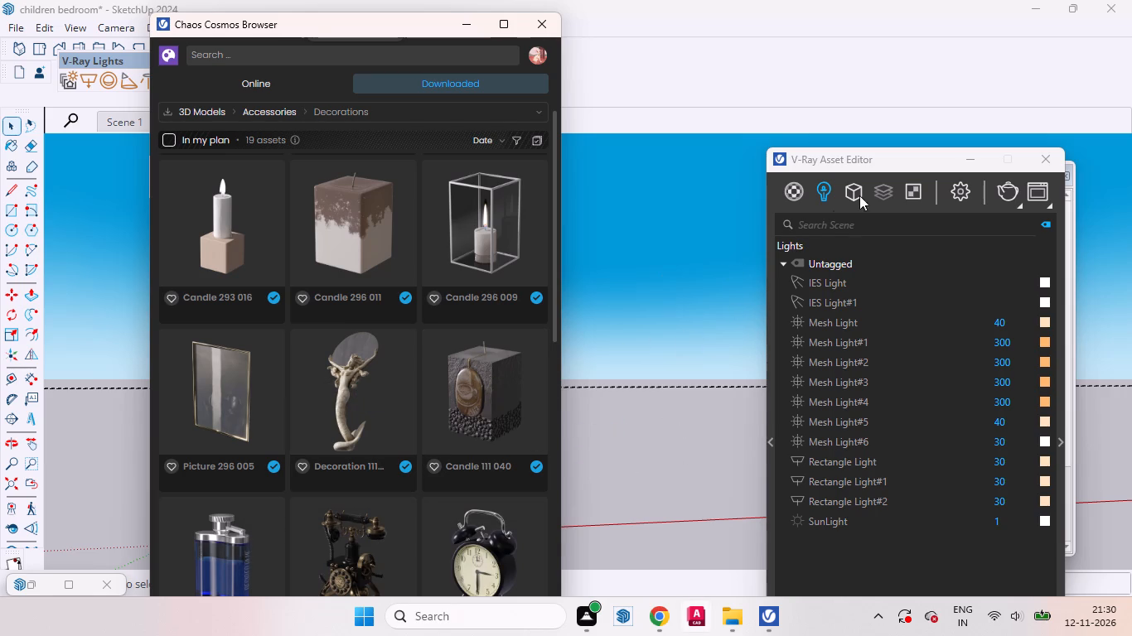
Move the V-Ray Asset Editor down, away from the model and most of the Default Tray.
{"action": "left_click_drag", "start_coordinate": [887, 162], "coordinate": [725, 476]}
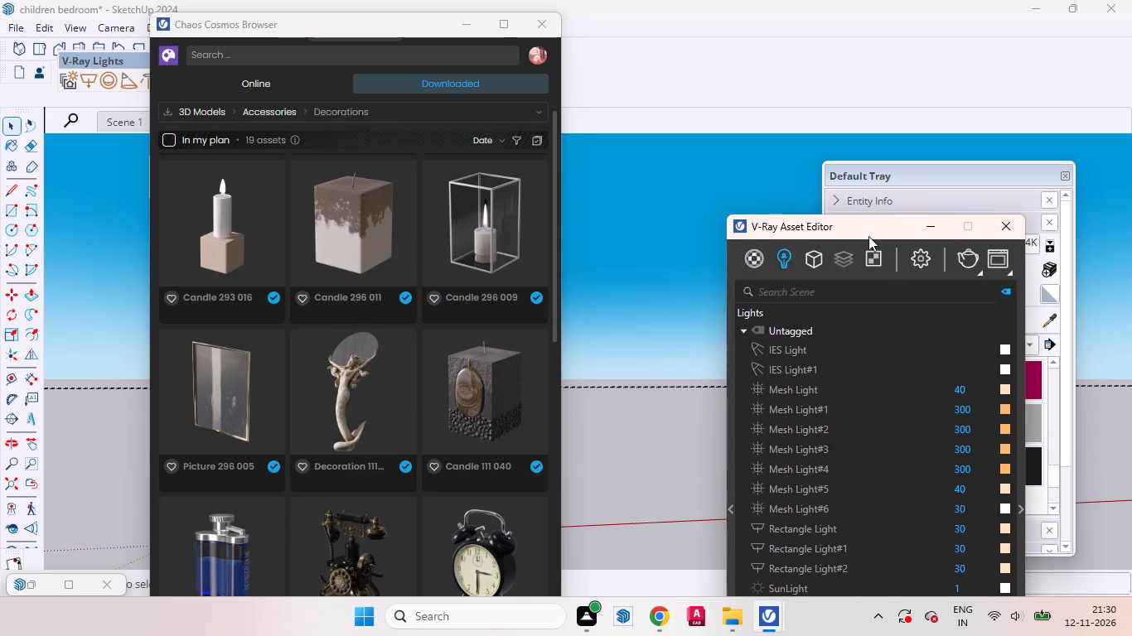
{"action": "left_click_drag", "start_coordinate": [868, 236], "coordinate": [1028, 448]}
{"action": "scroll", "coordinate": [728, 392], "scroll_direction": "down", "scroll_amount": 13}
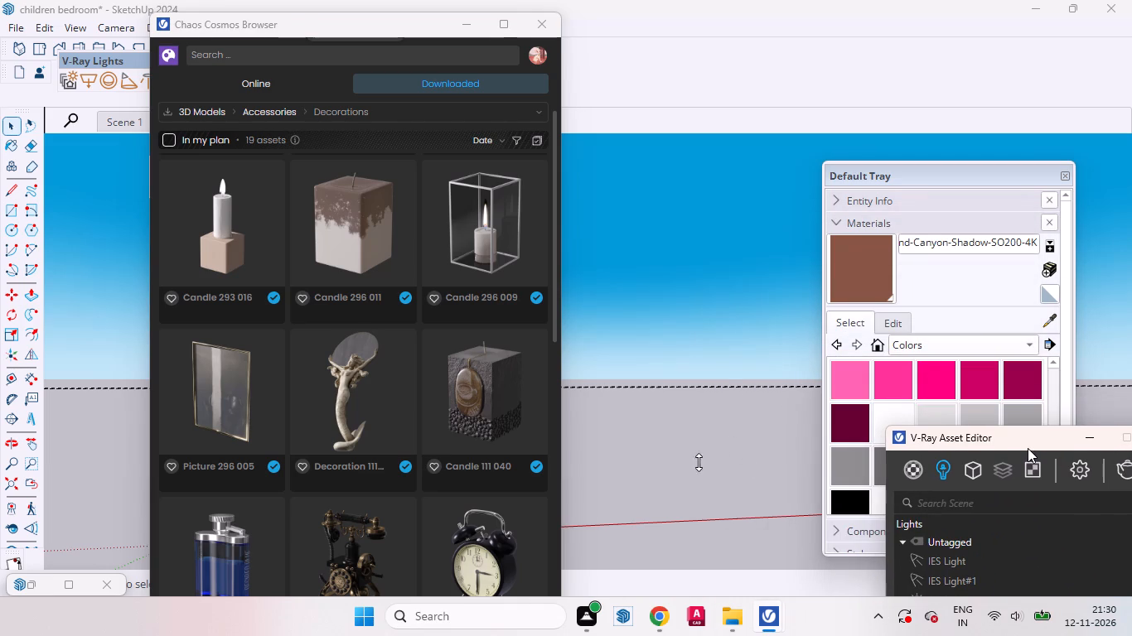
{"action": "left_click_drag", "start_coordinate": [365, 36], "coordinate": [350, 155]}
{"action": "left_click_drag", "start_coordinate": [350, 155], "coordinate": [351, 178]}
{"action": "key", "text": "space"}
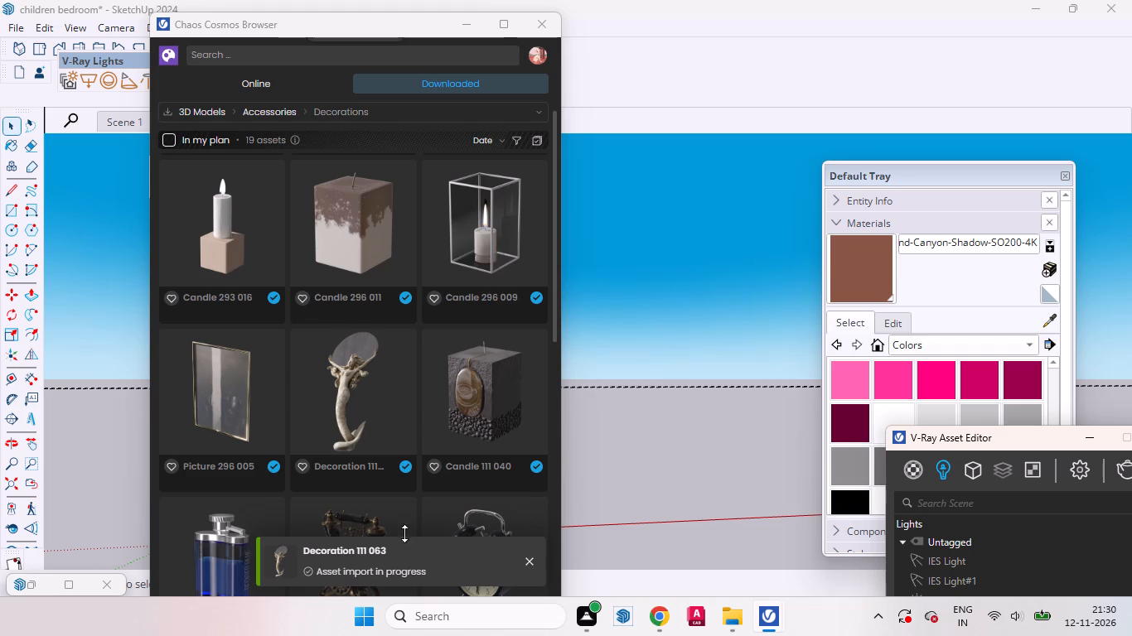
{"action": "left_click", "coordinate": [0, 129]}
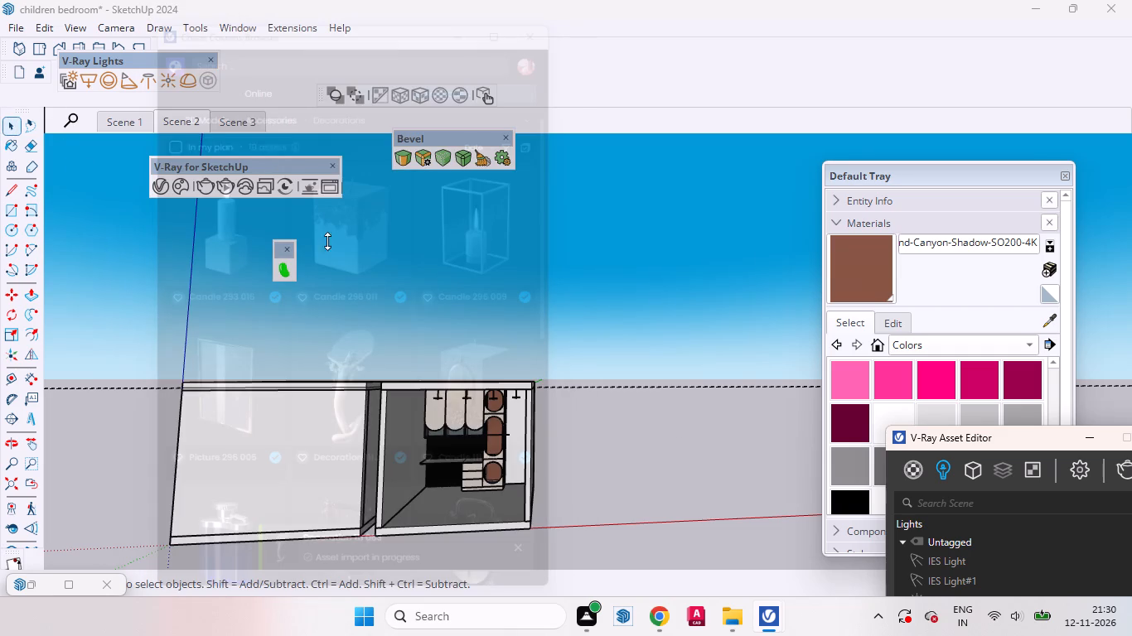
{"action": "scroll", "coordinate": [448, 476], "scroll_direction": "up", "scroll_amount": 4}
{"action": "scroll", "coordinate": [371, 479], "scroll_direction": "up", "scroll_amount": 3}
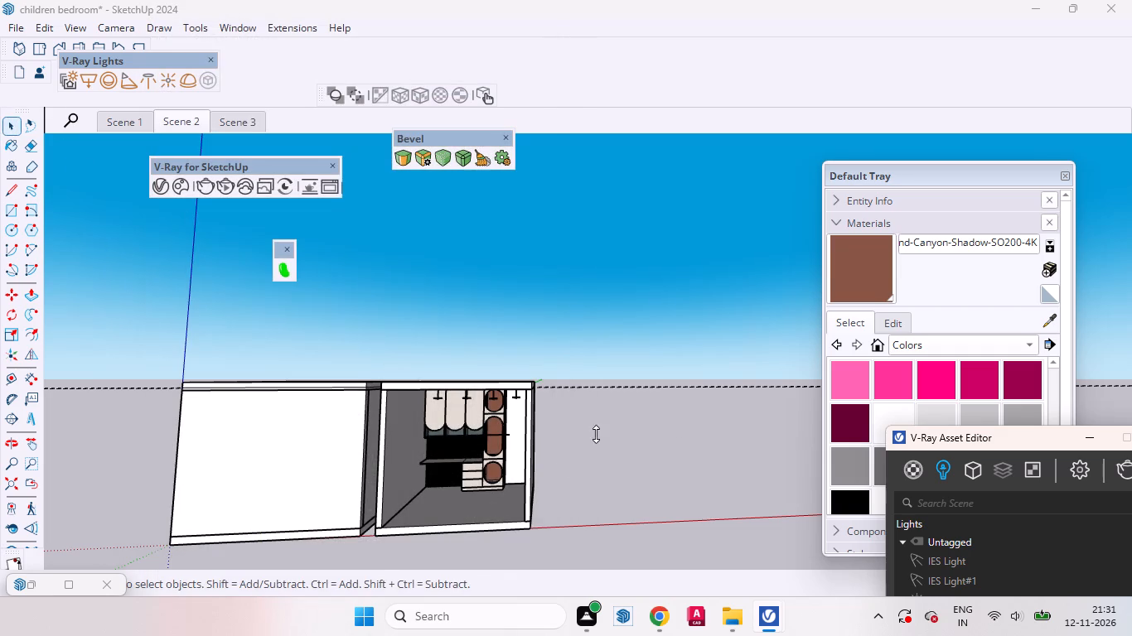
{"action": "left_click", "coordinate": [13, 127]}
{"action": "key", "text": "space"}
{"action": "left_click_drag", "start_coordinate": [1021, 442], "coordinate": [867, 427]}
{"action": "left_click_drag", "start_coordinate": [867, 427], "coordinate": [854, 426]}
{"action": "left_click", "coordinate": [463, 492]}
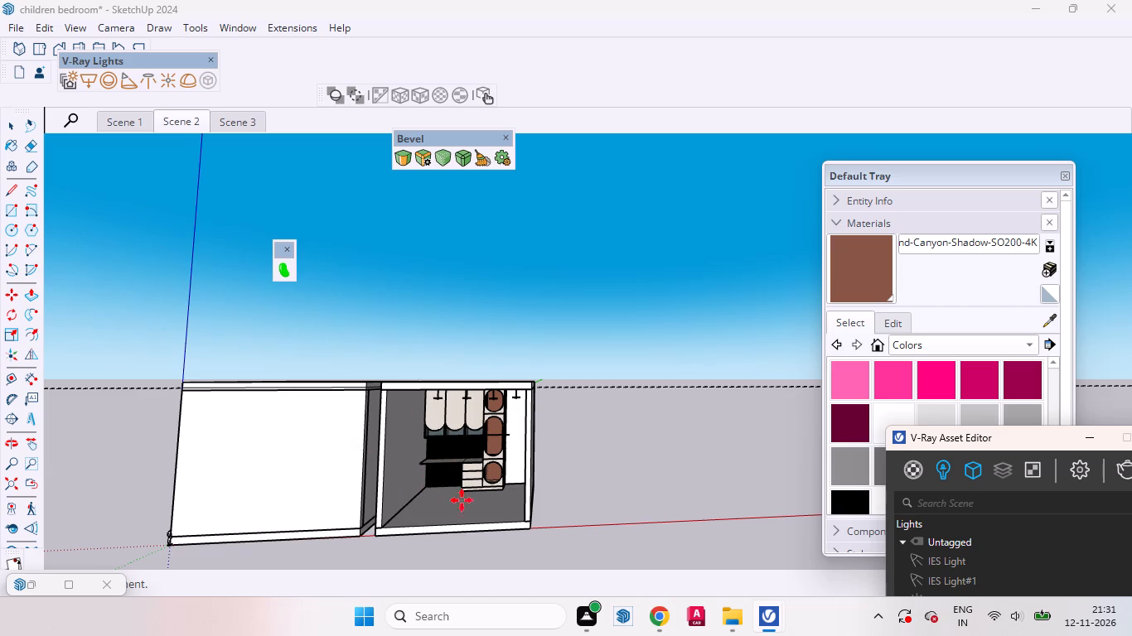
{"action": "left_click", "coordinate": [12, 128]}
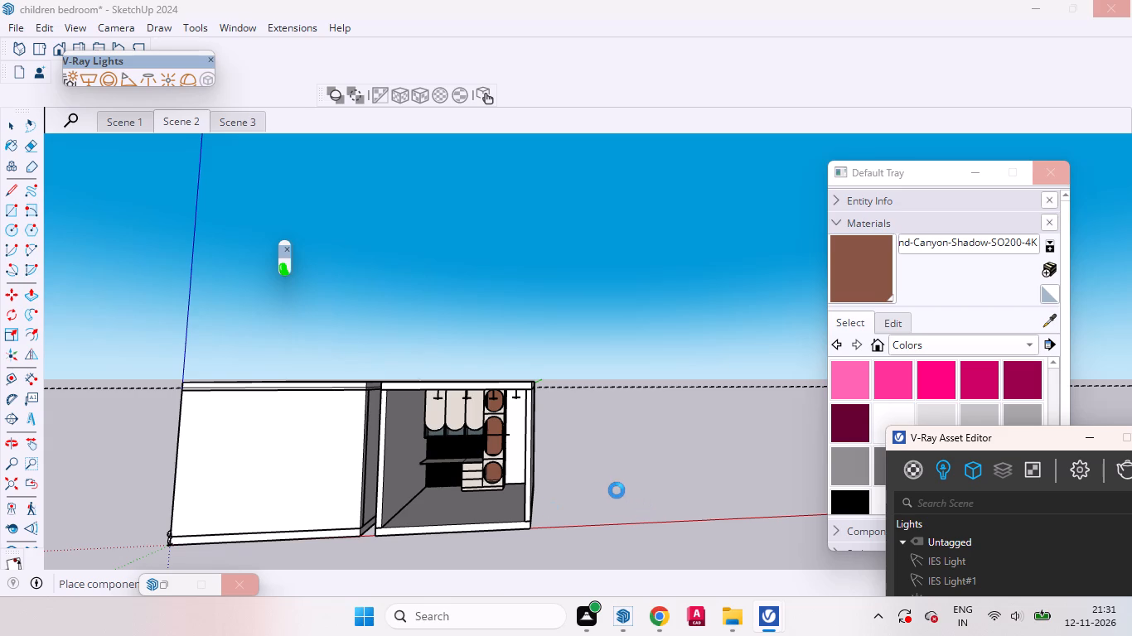
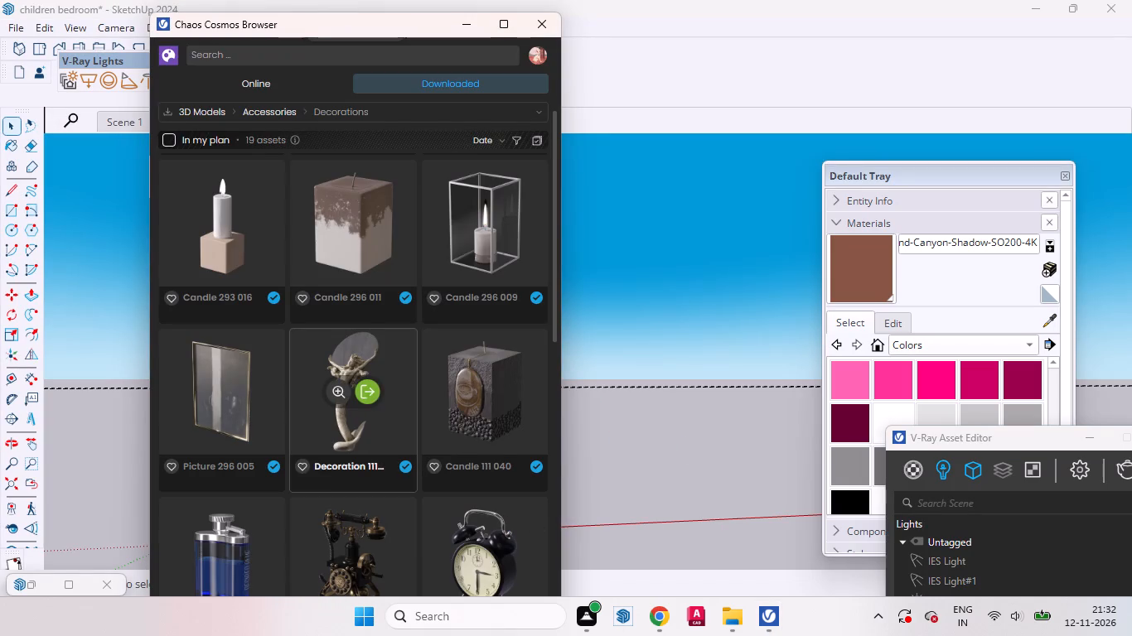
Try again to import the downloaded Decoration 111 063 figure from the Cosmos decorations into the bedroom model.
{"action": "left_click", "coordinate": [368, 392]}
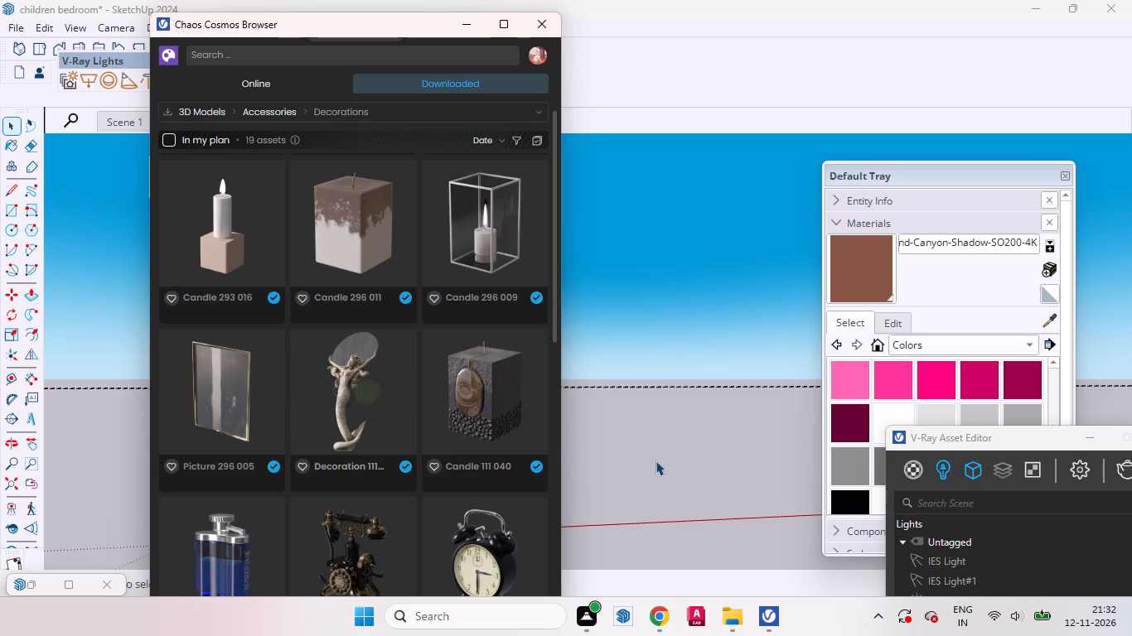
{"action": "left_click", "coordinate": [365, 387]}
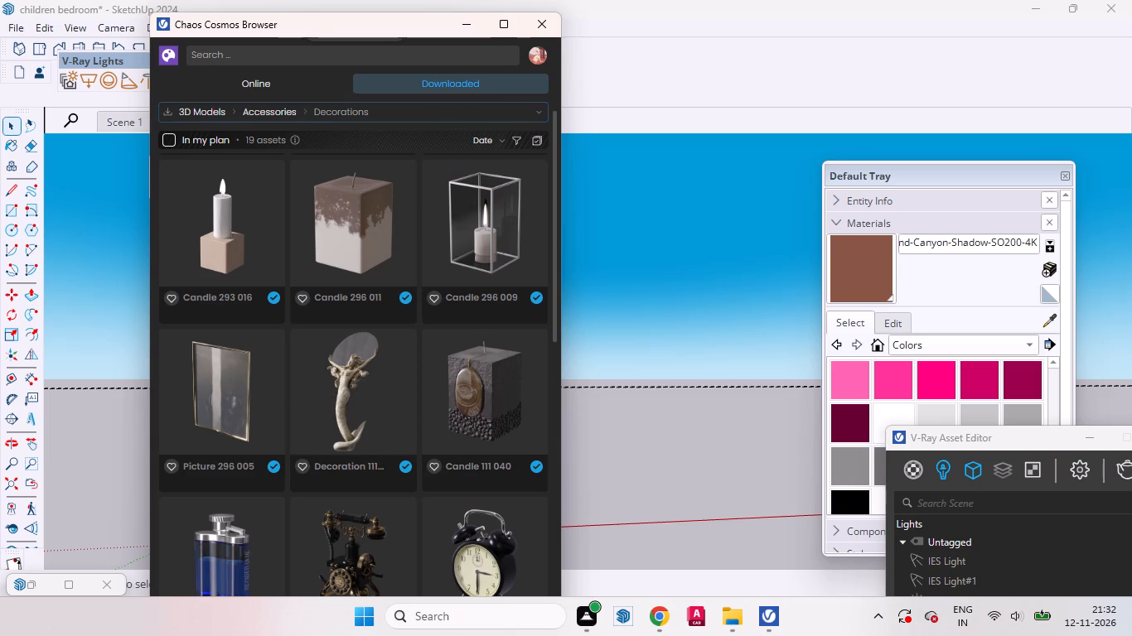
{"action": "left_click", "coordinate": [363, 397]}
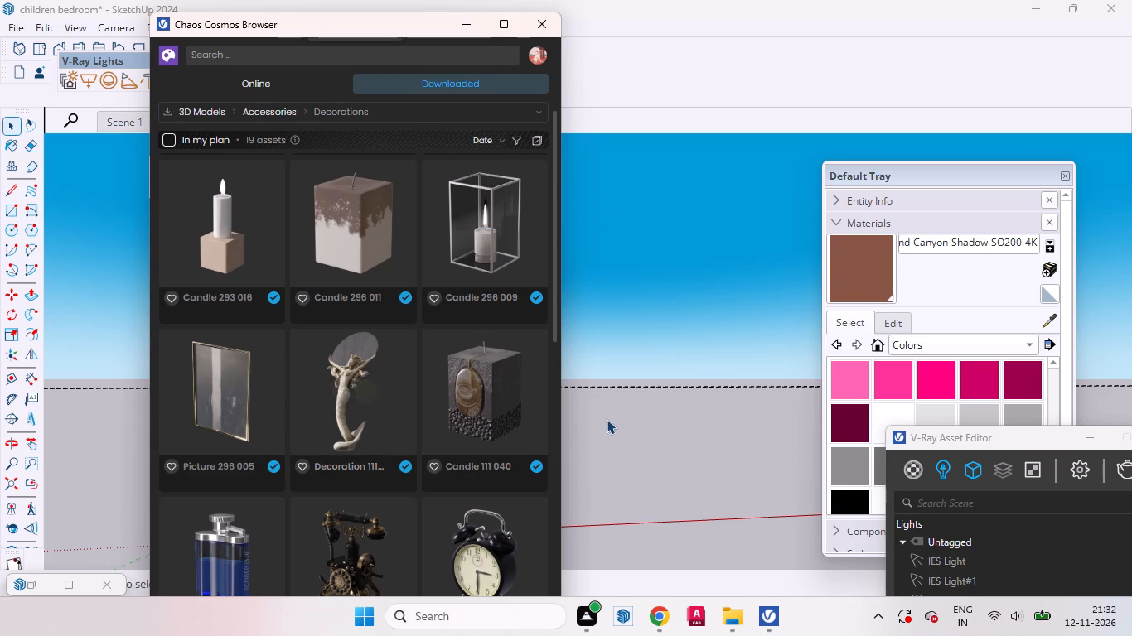
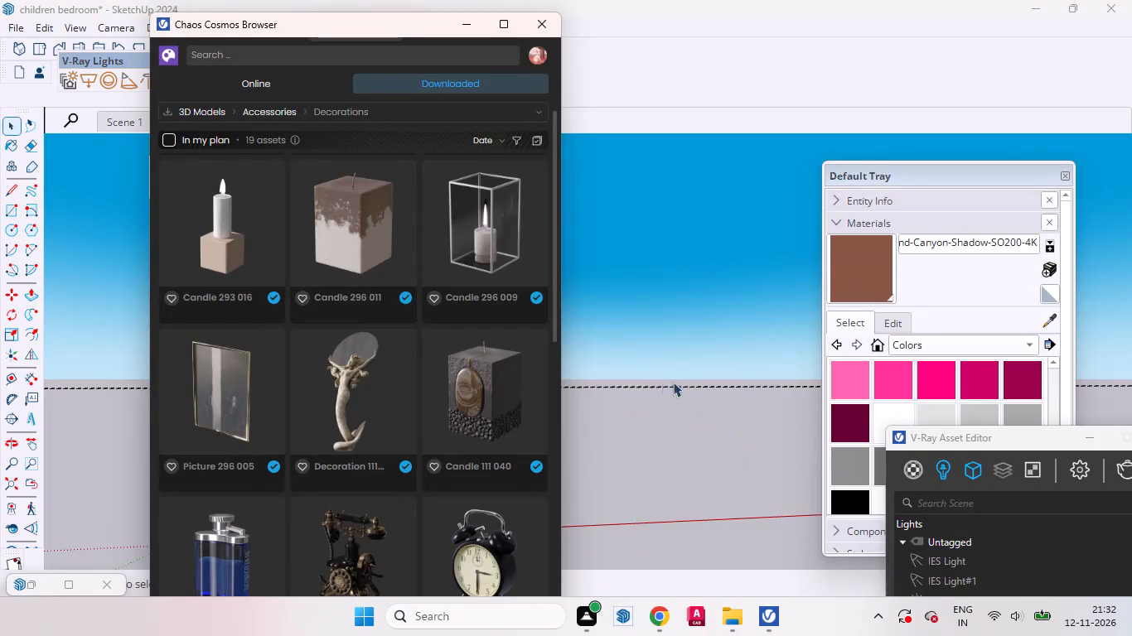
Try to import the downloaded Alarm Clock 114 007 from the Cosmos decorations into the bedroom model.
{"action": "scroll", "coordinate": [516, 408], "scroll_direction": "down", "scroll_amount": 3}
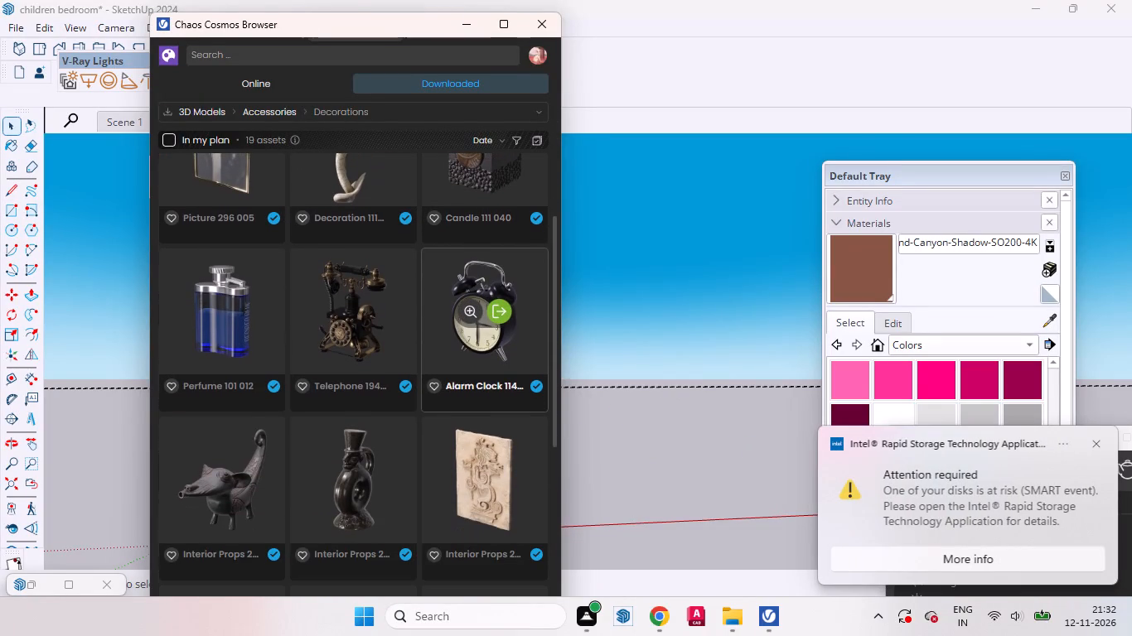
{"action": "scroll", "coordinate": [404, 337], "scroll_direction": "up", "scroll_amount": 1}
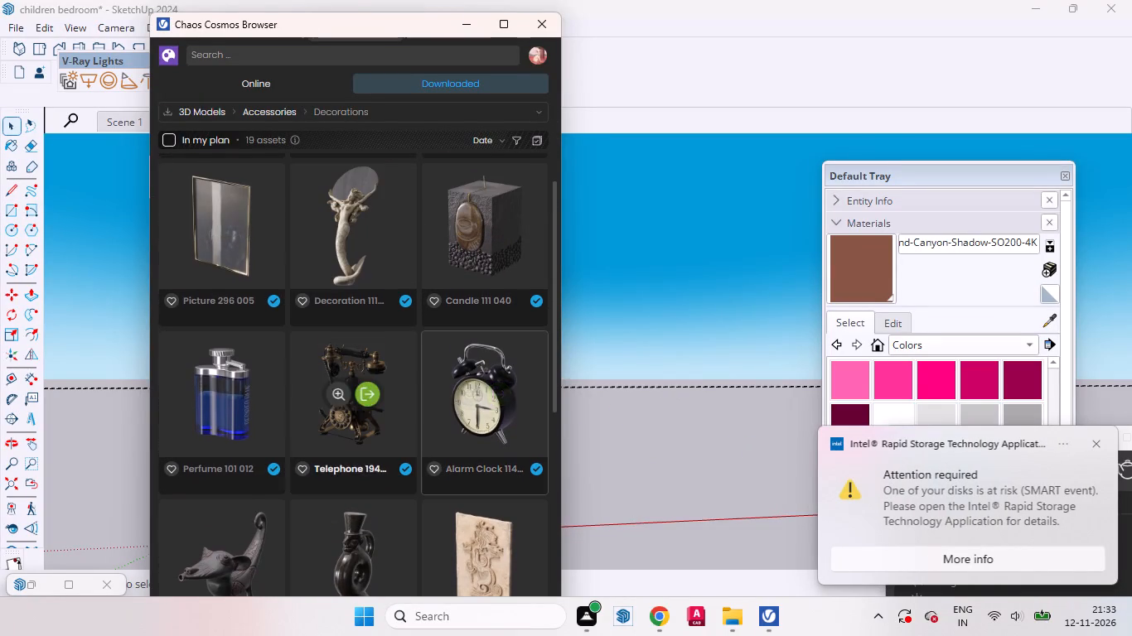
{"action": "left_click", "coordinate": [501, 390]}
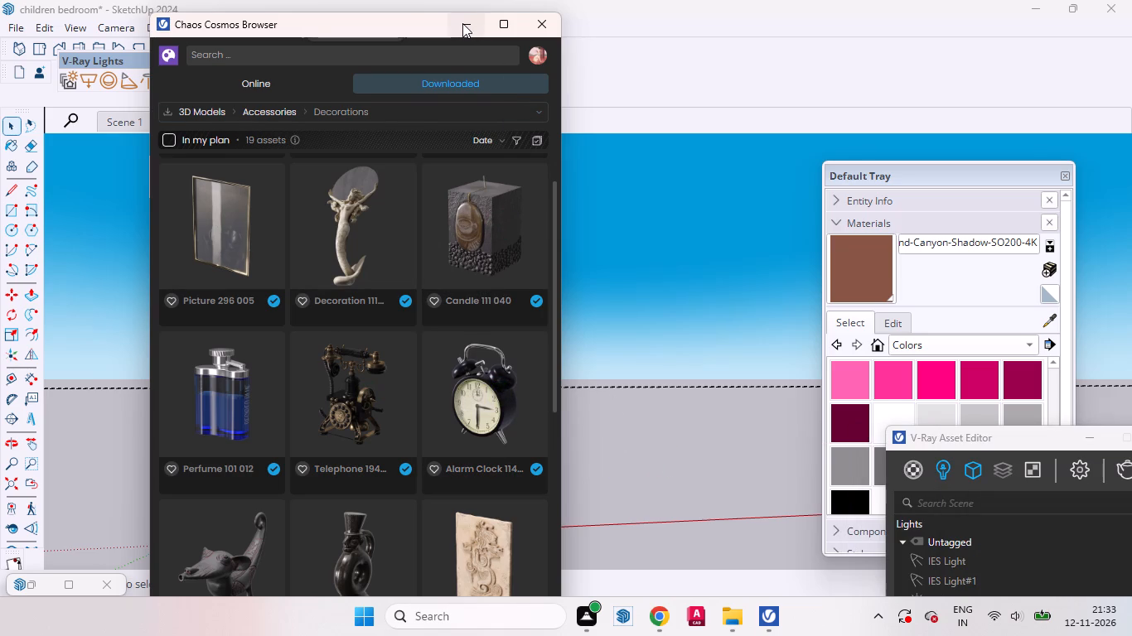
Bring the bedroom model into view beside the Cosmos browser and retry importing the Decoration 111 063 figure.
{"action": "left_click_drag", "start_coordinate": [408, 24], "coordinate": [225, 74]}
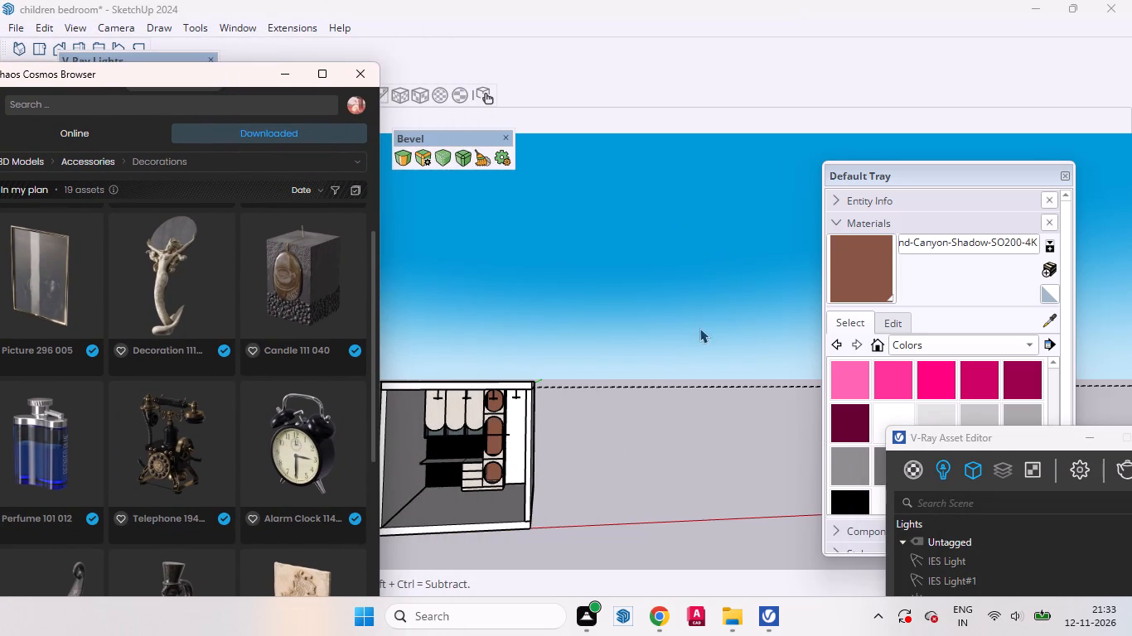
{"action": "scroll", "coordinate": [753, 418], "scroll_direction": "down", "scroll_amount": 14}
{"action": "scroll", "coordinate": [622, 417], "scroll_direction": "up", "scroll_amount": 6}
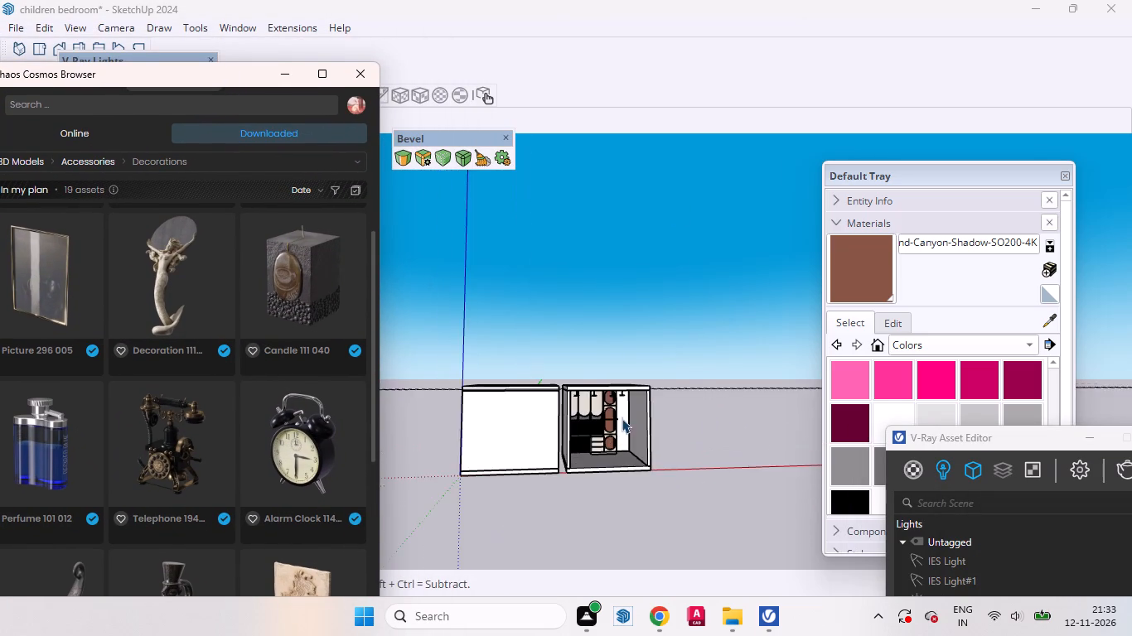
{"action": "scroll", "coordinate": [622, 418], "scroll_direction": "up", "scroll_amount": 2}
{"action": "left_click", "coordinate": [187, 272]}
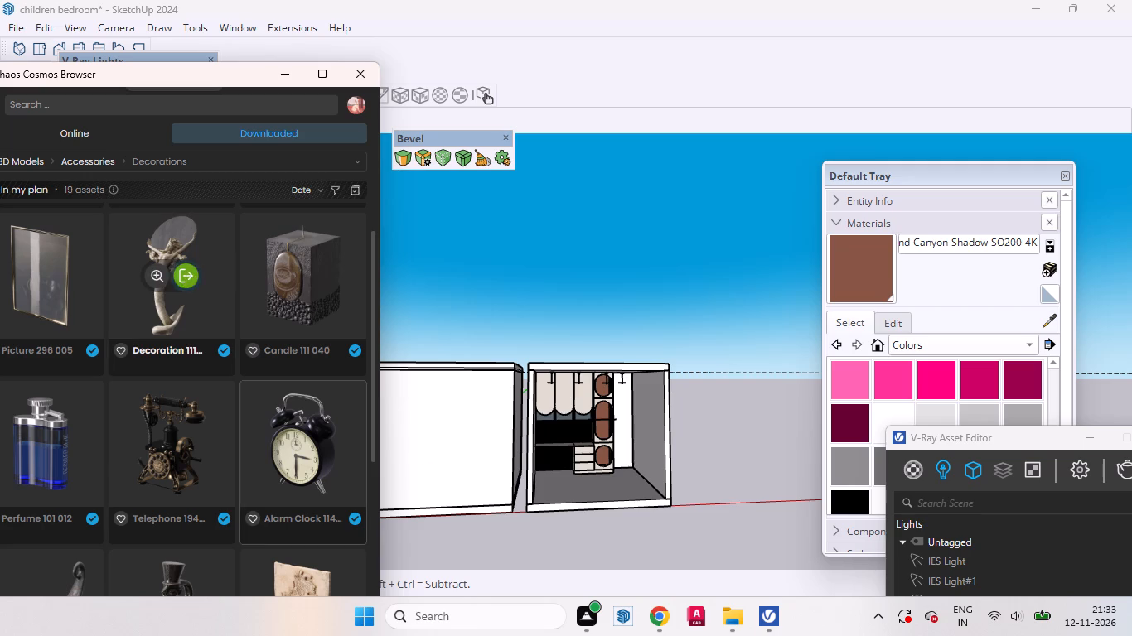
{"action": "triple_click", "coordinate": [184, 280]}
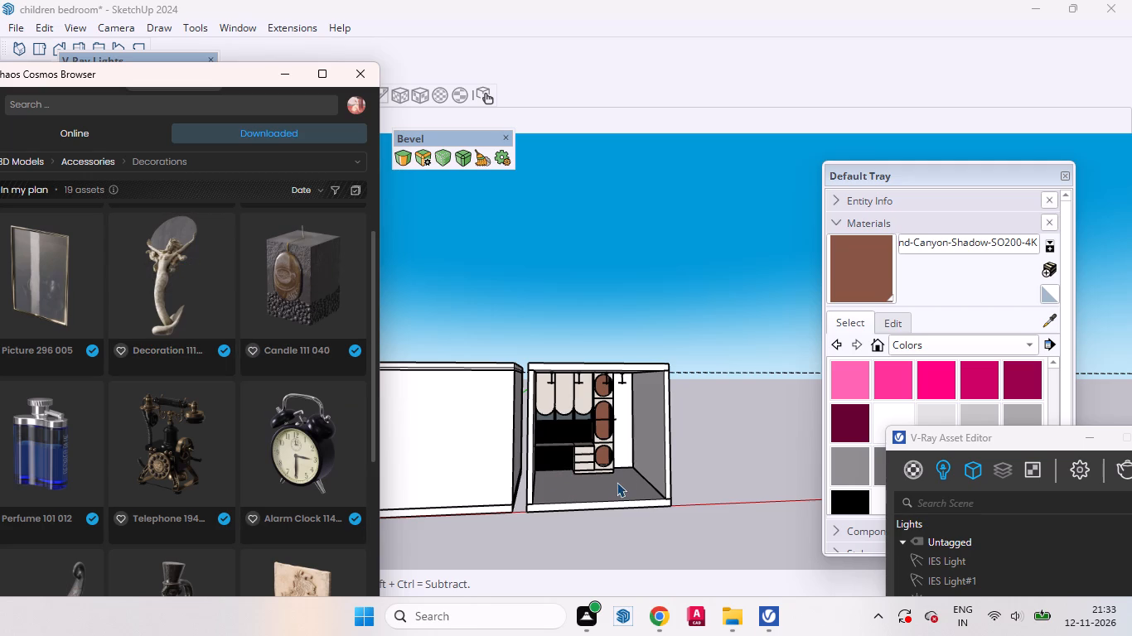
Look through all downloaded Cosmos decorations in an enlarged browser view for accessories suited to the bedroom.
{"action": "left_click", "coordinate": [330, 70]}
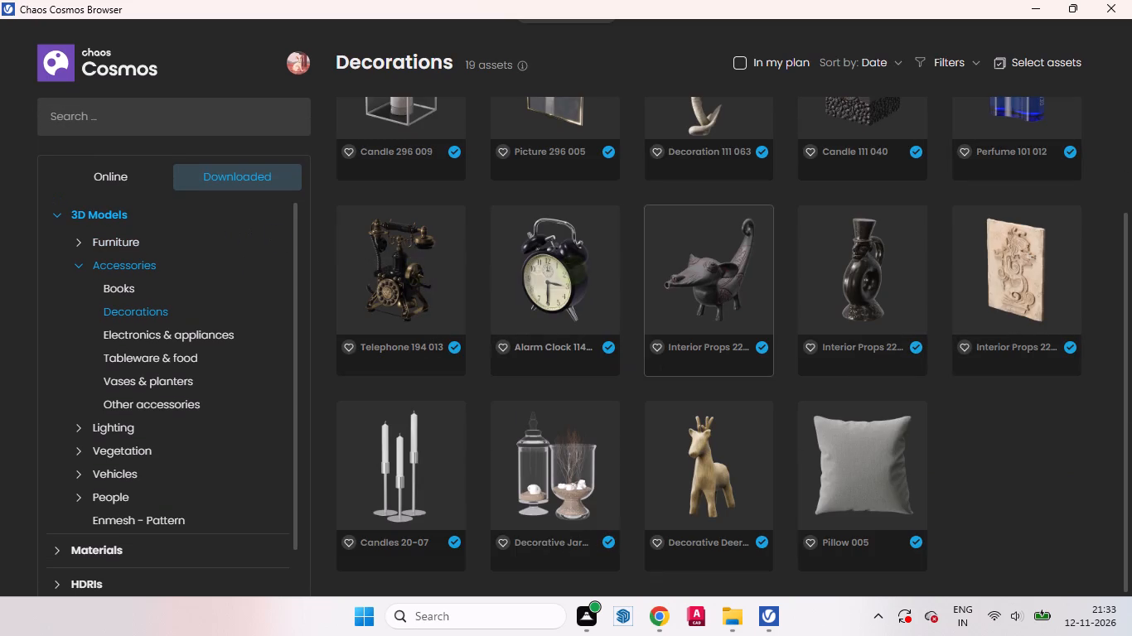
{"action": "scroll", "coordinate": [839, 332], "scroll_direction": "down", "scroll_amount": 2}
{"action": "scroll", "coordinate": [771, 459], "scroll_direction": "up", "scroll_amount": 3}
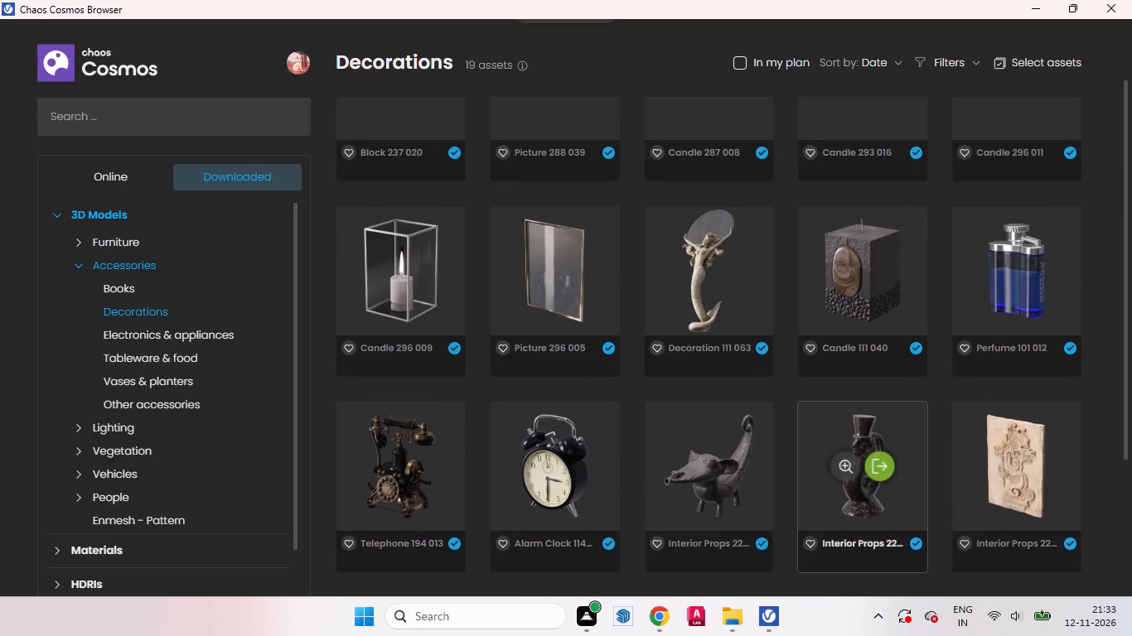
{"action": "scroll", "coordinate": [811, 436], "scroll_direction": "up", "scroll_amount": 1}
{"action": "left_click_drag", "start_coordinate": [722, 346], "coordinate": [739, 378]}
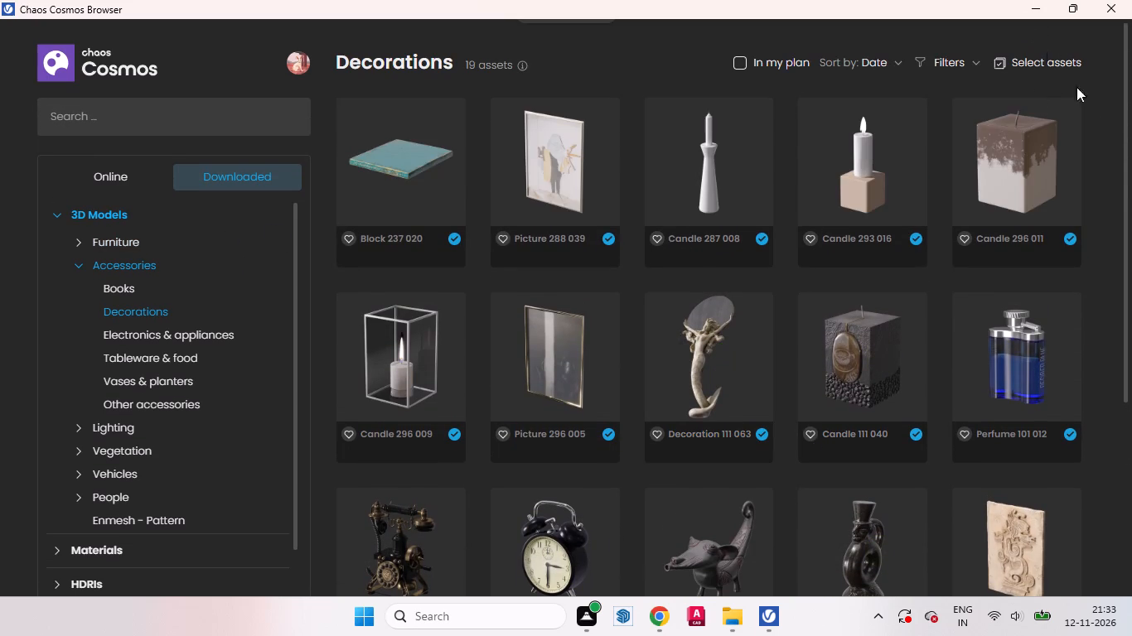
{"action": "left_click_drag", "start_coordinate": [1127, 169], "coordinate": [912, 161]}
{"action": "left_click_drag", "start_coordinate": [955, 8], "coordinate": [264, 68]}
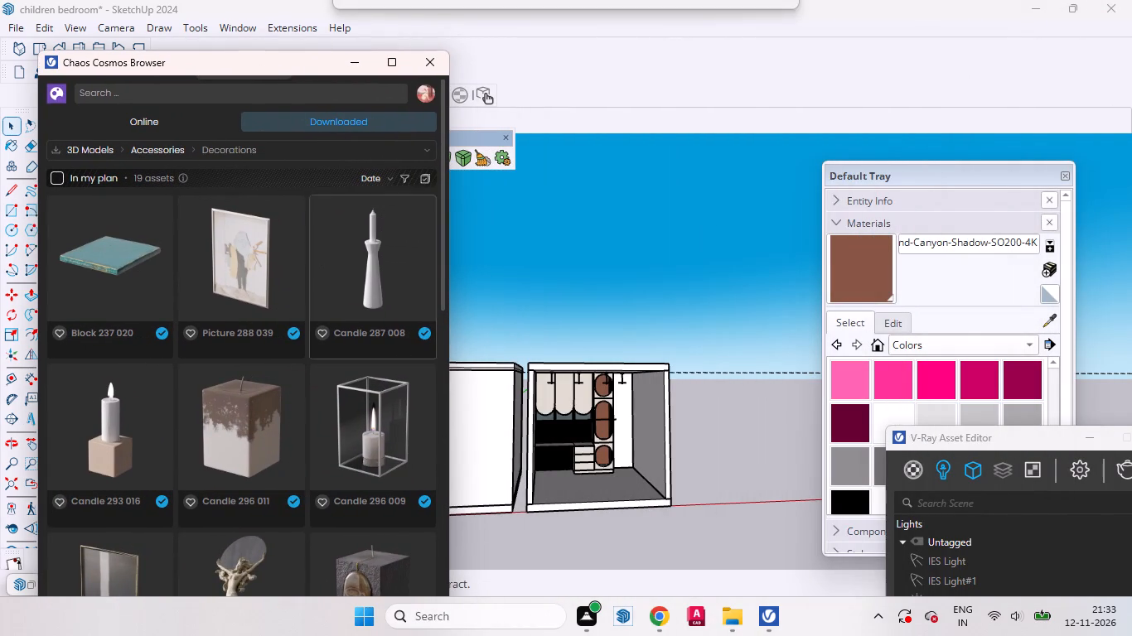
Delete the long dashed guide line running behind the two room boxes.
{"action": "scroll", "coordinate": [754, 426], "scroll_direction": "down", "scroll_amount": 7}
{"action": "scroll", "coordinate": [651, 409], "scroll_direction": "down", "scroll_amount": 3}
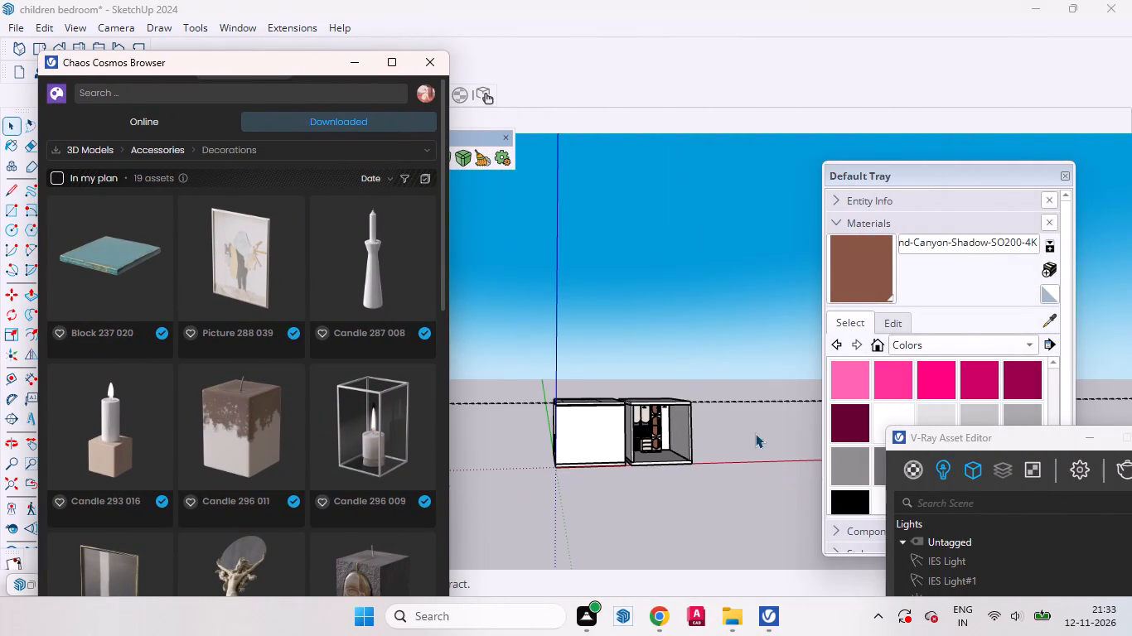
{"action": "left_click_drag", "start_coordinate": [765, 413], "coordinate": [698, 300]}
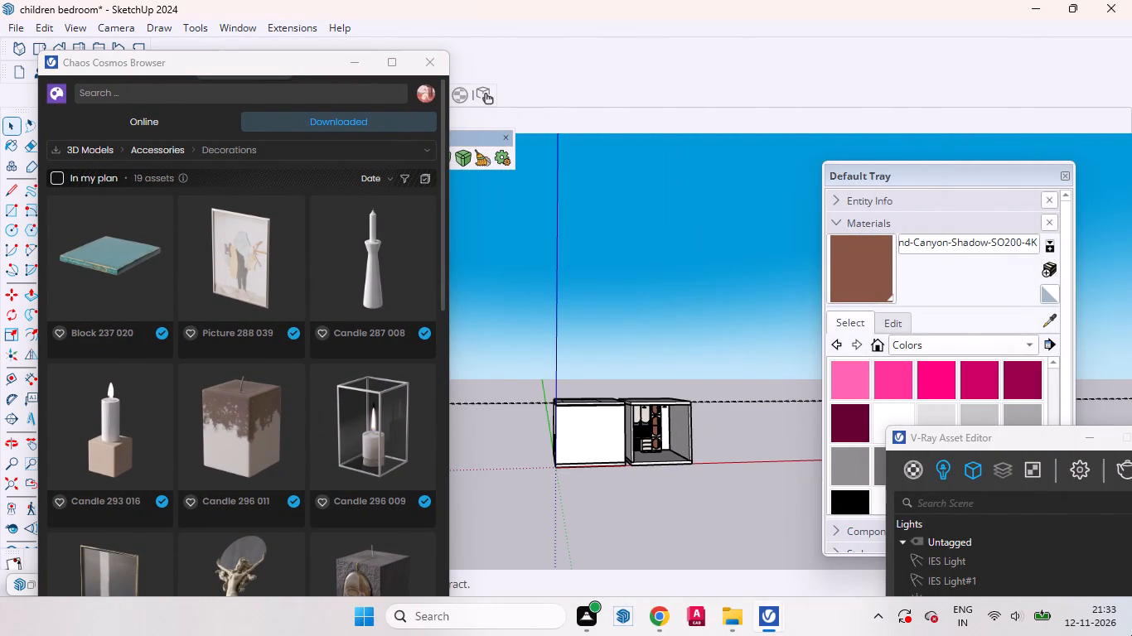
{"action": "scroll", "coordinate": [744, 429], "scroll_direction": "up", "scroll_amount": 4}
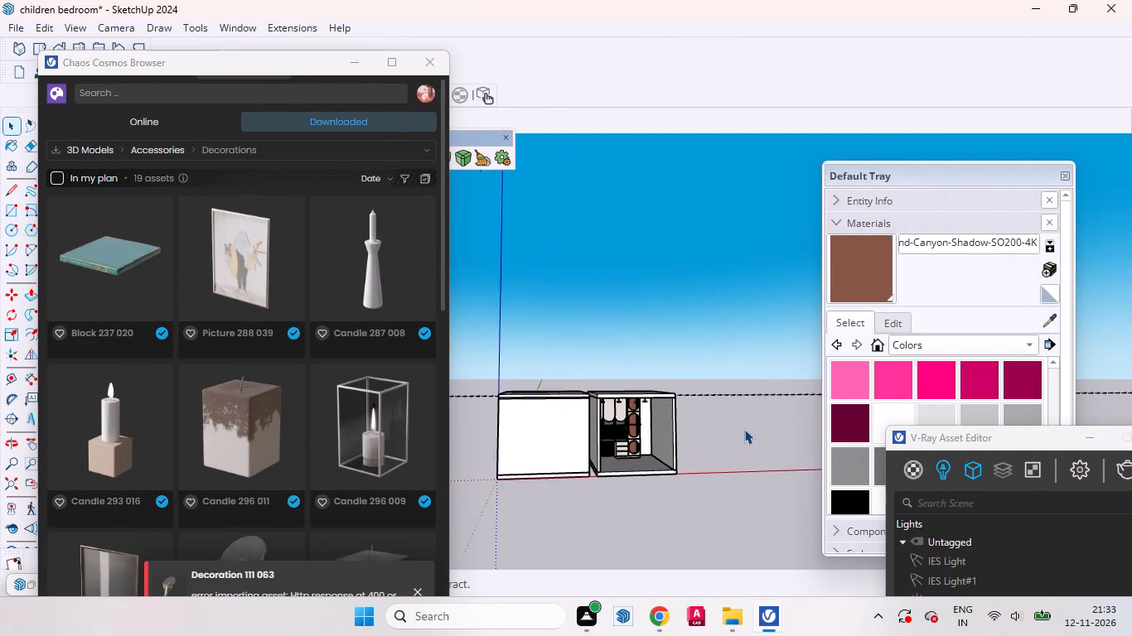
{"action": "scroll", "coordinate": [744, 429], "scroll_direction": "up", "scroll_amount": 4}
{"action": "left_click_drag", "start_coordinate": [737, 420], "coordinate": [651, 305]}
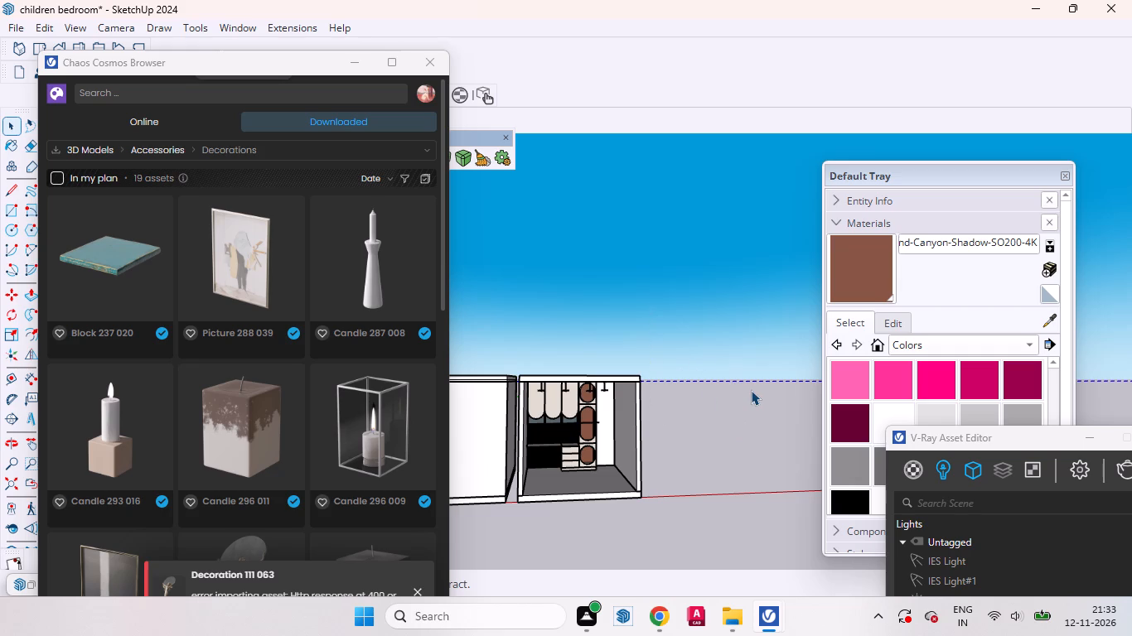
{"action": "key", "text": "Delete"}
{"action": "left_click", "coordinate": [709, 432]}
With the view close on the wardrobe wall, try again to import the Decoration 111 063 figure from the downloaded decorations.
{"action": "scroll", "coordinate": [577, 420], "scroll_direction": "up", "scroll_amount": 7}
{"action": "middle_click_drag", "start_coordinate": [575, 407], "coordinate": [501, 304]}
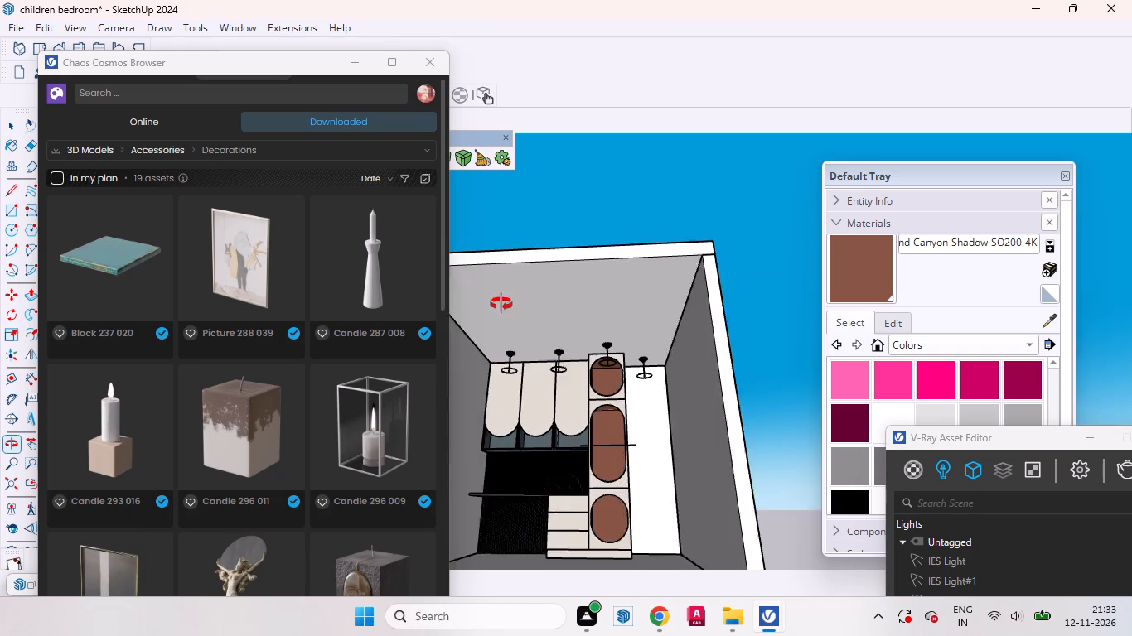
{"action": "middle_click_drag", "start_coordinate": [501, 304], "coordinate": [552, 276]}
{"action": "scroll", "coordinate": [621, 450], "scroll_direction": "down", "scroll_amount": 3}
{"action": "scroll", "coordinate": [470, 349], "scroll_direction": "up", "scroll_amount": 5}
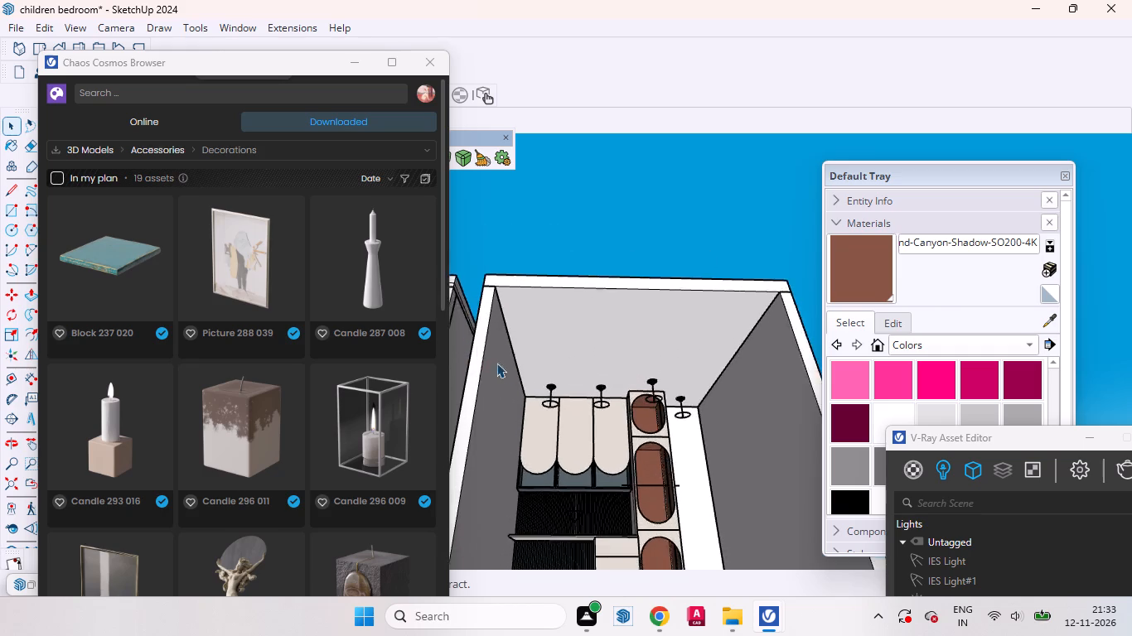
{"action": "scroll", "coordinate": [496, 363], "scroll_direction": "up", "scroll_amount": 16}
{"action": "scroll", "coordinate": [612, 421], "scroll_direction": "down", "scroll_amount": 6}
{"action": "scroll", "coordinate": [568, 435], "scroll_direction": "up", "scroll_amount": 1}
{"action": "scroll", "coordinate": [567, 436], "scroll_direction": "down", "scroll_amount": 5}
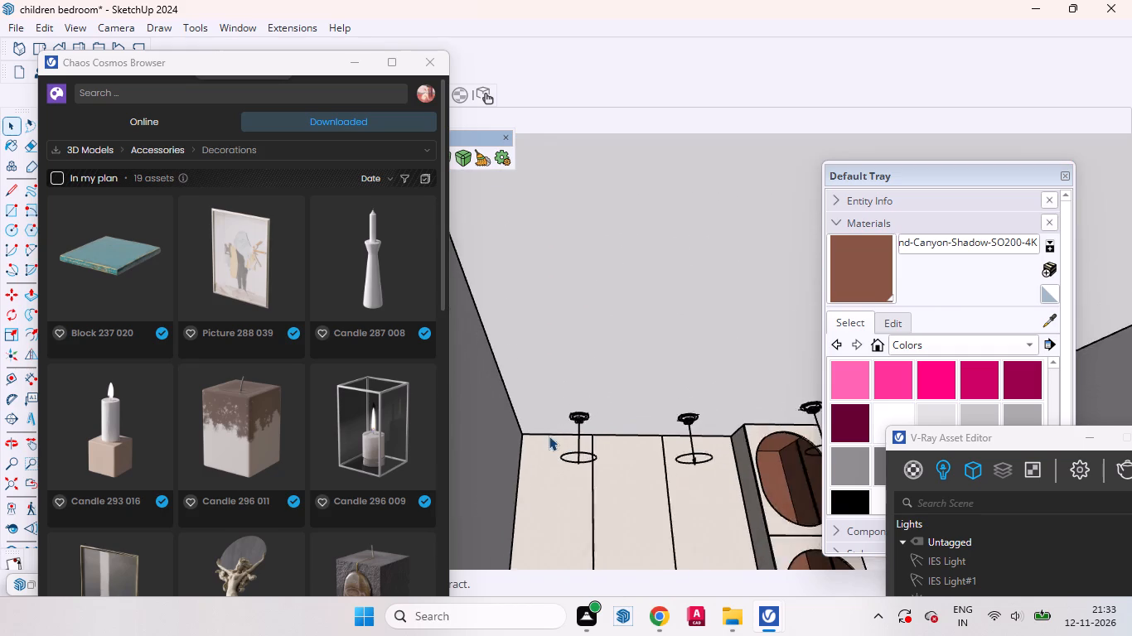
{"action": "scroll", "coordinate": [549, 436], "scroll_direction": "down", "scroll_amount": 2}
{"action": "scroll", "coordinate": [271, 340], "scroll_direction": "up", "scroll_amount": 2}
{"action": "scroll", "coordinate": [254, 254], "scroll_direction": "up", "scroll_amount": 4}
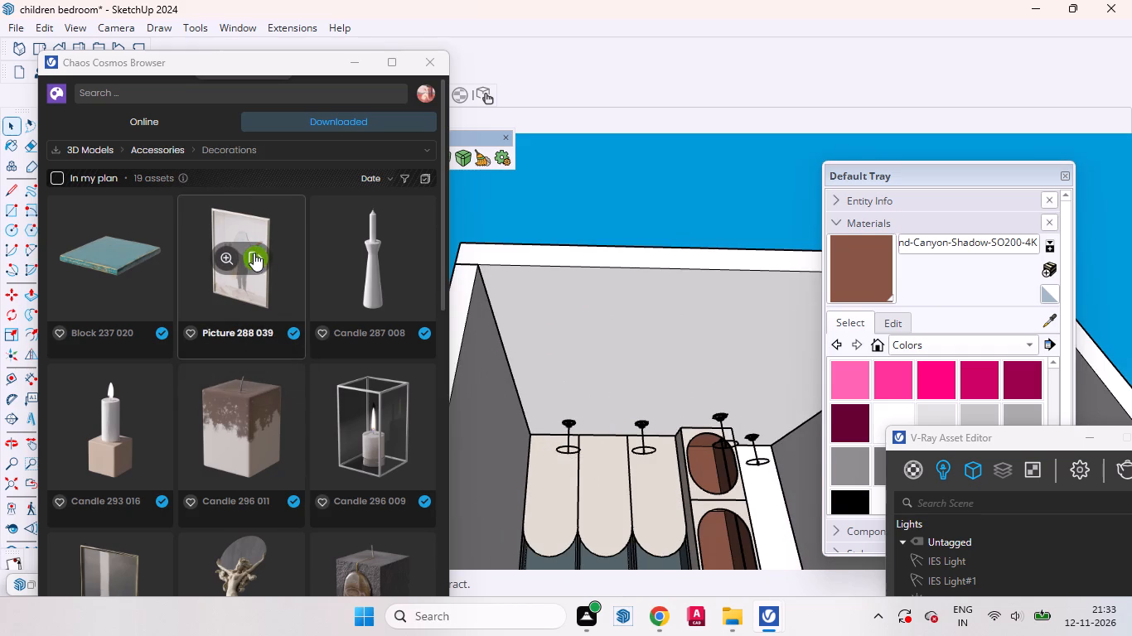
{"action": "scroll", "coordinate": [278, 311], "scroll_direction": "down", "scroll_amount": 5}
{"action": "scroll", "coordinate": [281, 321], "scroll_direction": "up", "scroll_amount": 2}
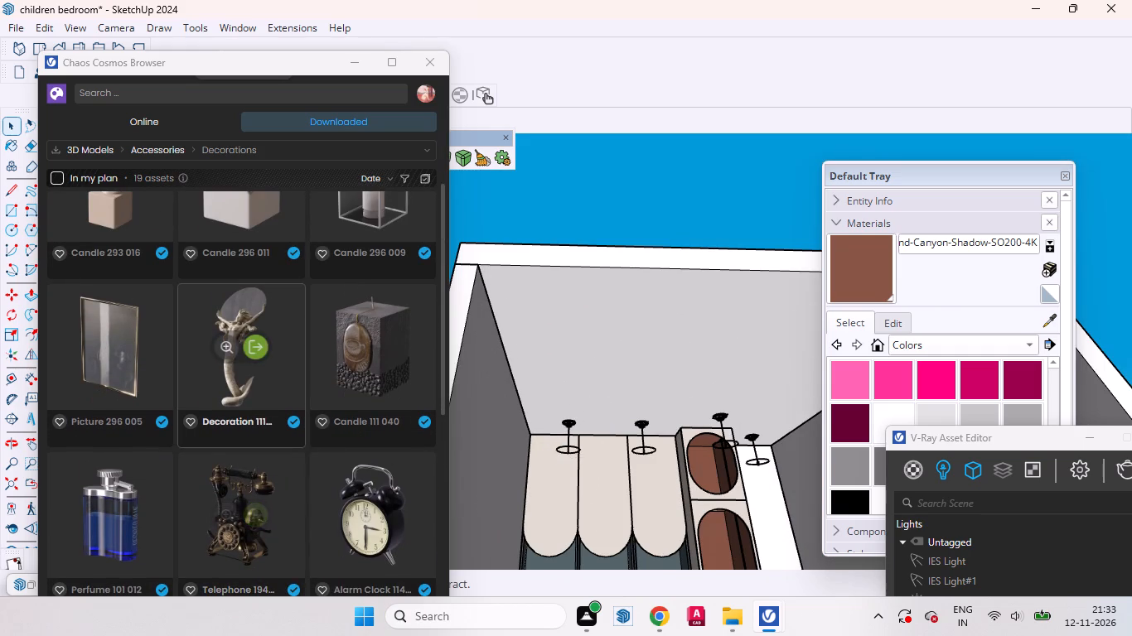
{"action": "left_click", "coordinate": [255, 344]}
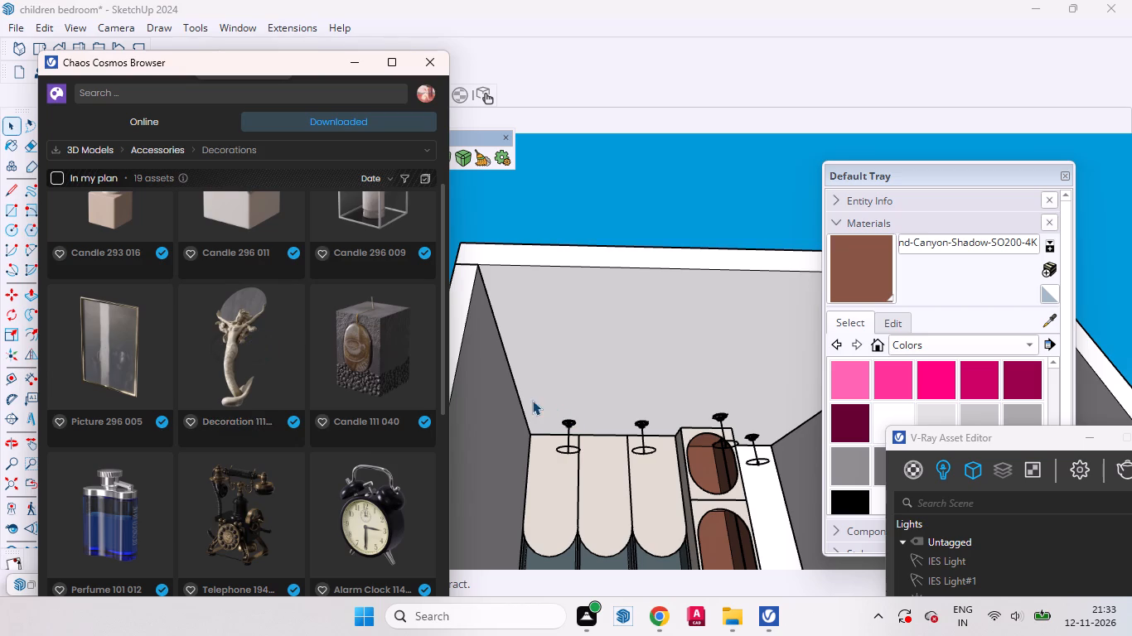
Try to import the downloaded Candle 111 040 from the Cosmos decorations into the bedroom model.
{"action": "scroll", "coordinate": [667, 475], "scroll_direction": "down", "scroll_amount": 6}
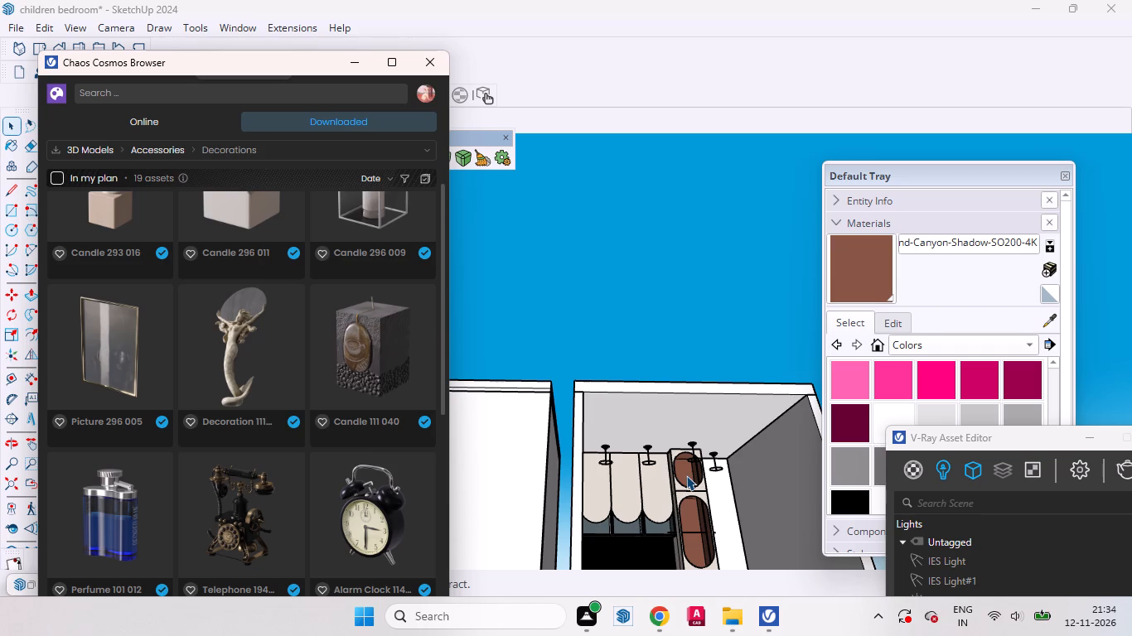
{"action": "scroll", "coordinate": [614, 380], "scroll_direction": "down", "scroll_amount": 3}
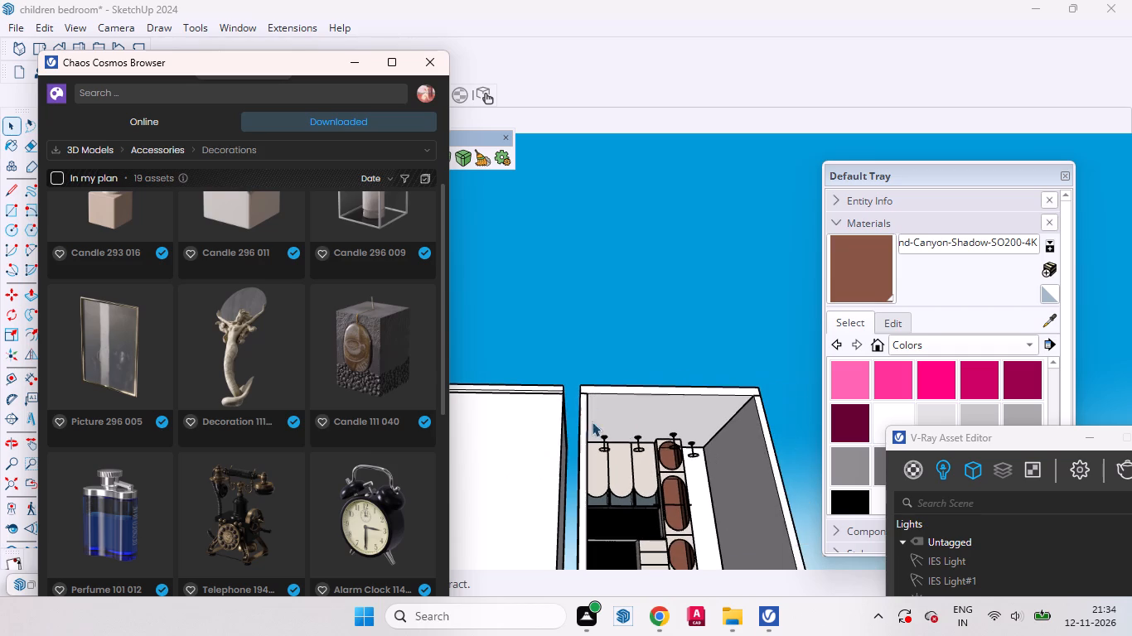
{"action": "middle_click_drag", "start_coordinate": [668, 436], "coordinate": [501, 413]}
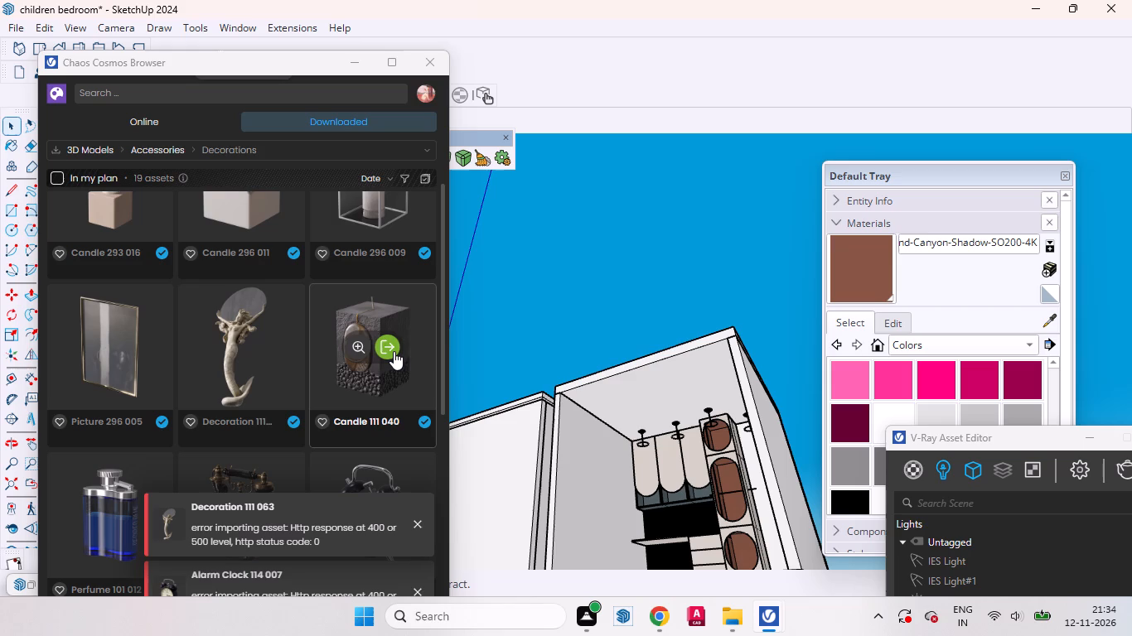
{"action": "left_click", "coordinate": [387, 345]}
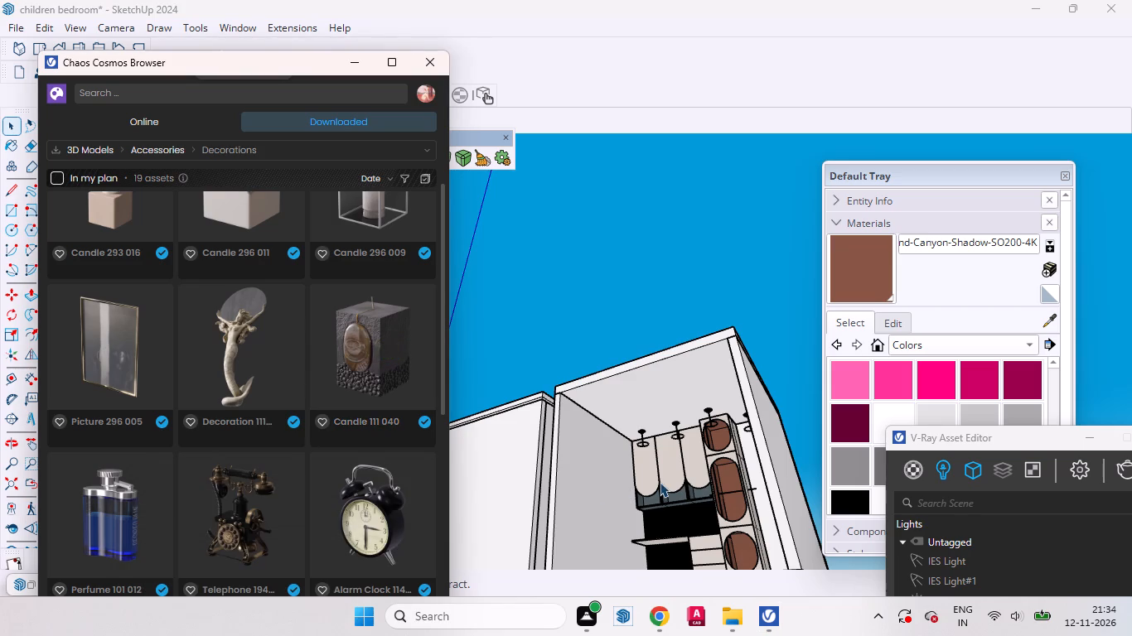
Return to the Scene 2 view of the wardrobe wall and start an interactive V-Ray render of it.
{"action": "scroll", "coordinate": [689, 367], "scroll_direction": "down", "scroll_amount": 7}
{"action": "middle_click_drag", "start_coordinate": [684, 450], "coordinate": [779, 580]}
{"action": "left_click_drag", "start_coordinate": [254, 55], "coordinate": [253, 157]}
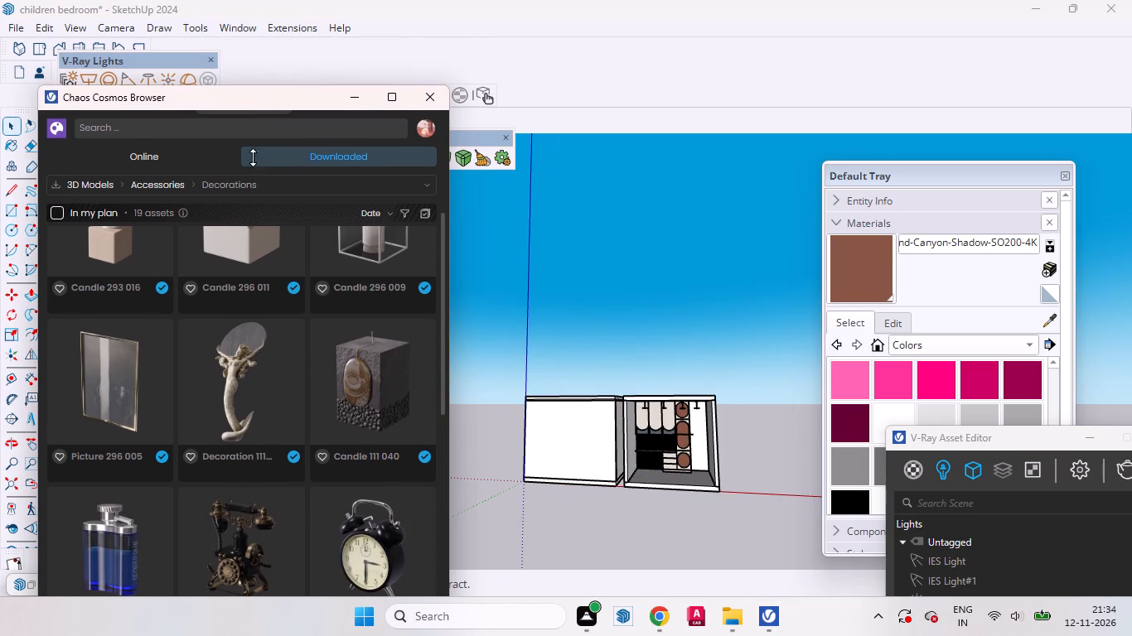
{"action": "left_click_drag", "start_coordinate": [253, 157], "coordinate": [282, 237]}
{"action": "left_click_drag", "start_coordinate": [254, 100], "coordinate": [279, 280]}
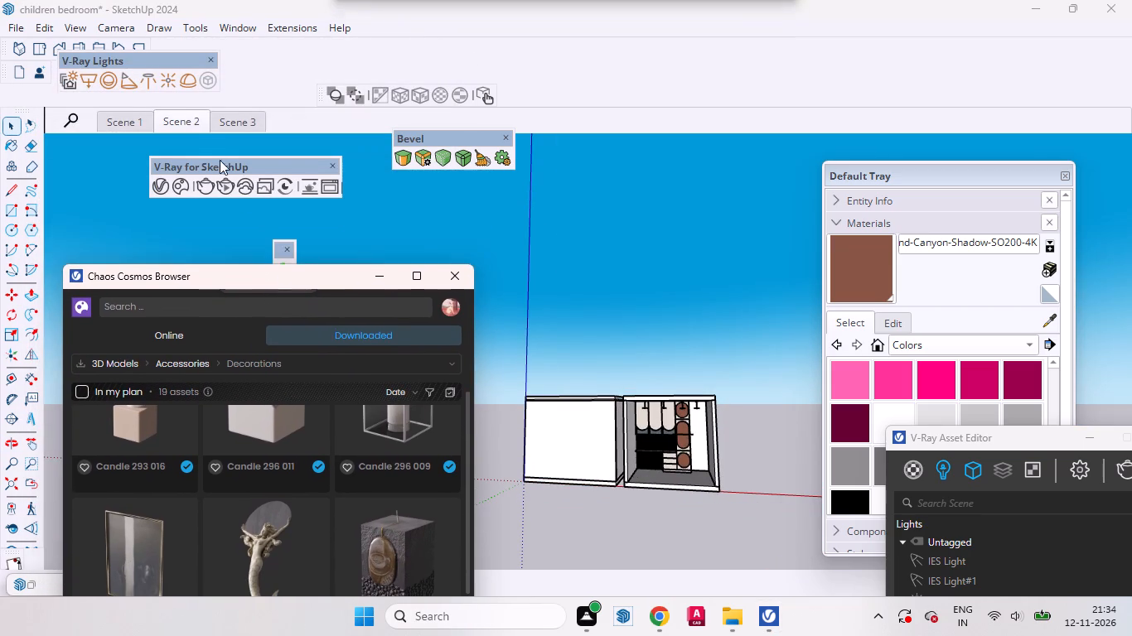
{"action": "left_click", "coordinate": [179, 120]}
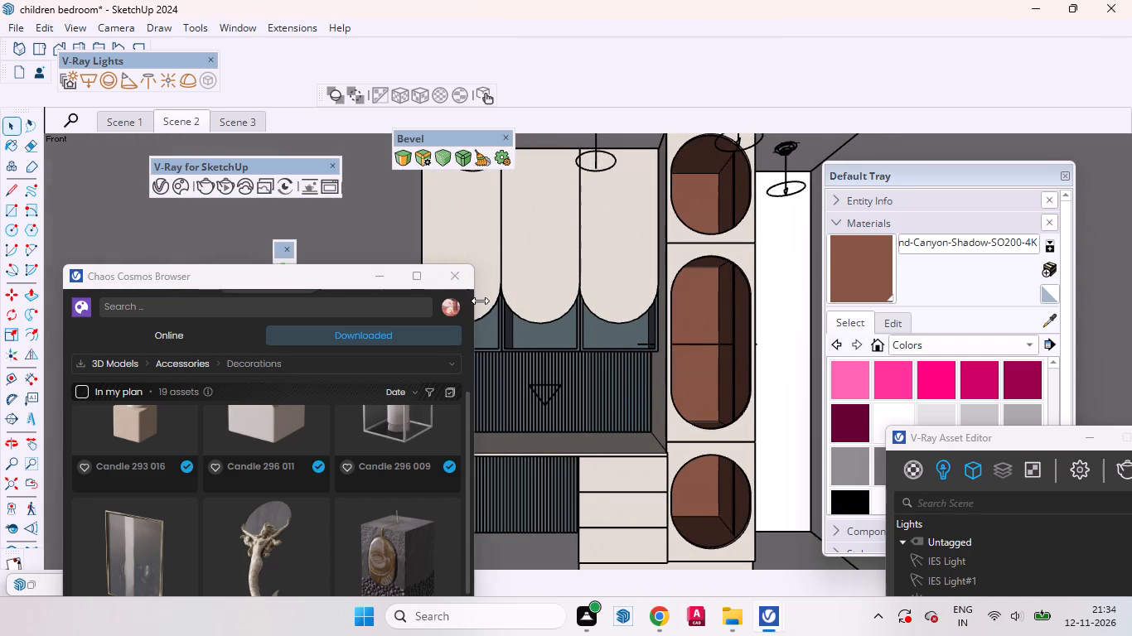
{"action": "left_click_drag", "start_coordinate": [1038, 437], "coordinate": [576, 211]}
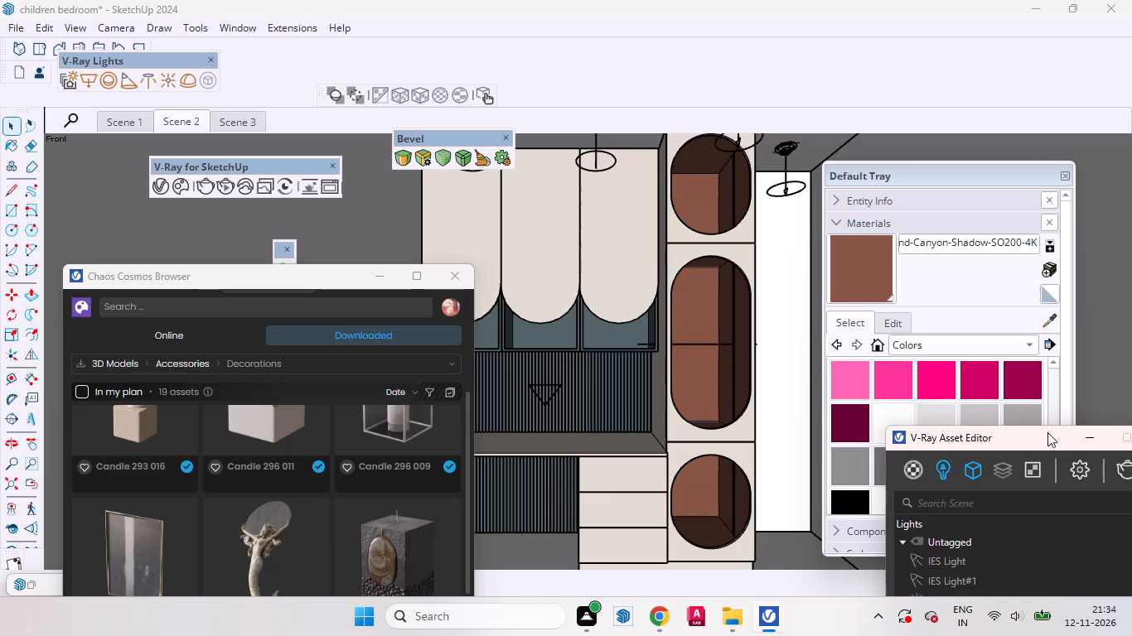
{"action": "left_click_drag", "start_coordinate": [1057, 436], "coordinate": [729, 189]}
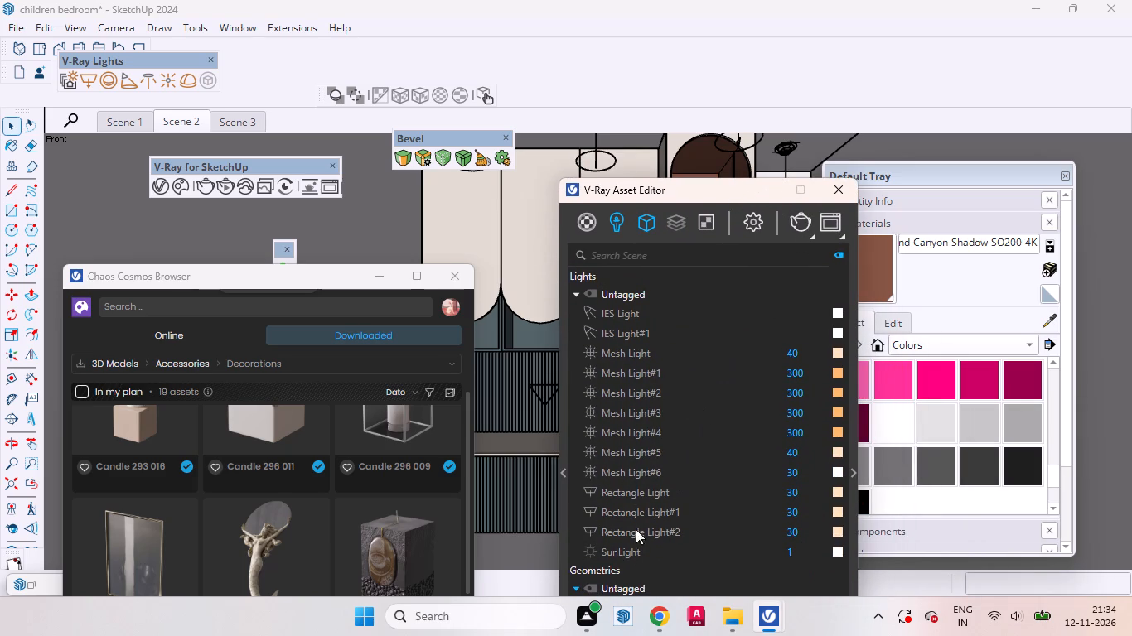
{"action": "left_click", "coordinate": [810, 234]}
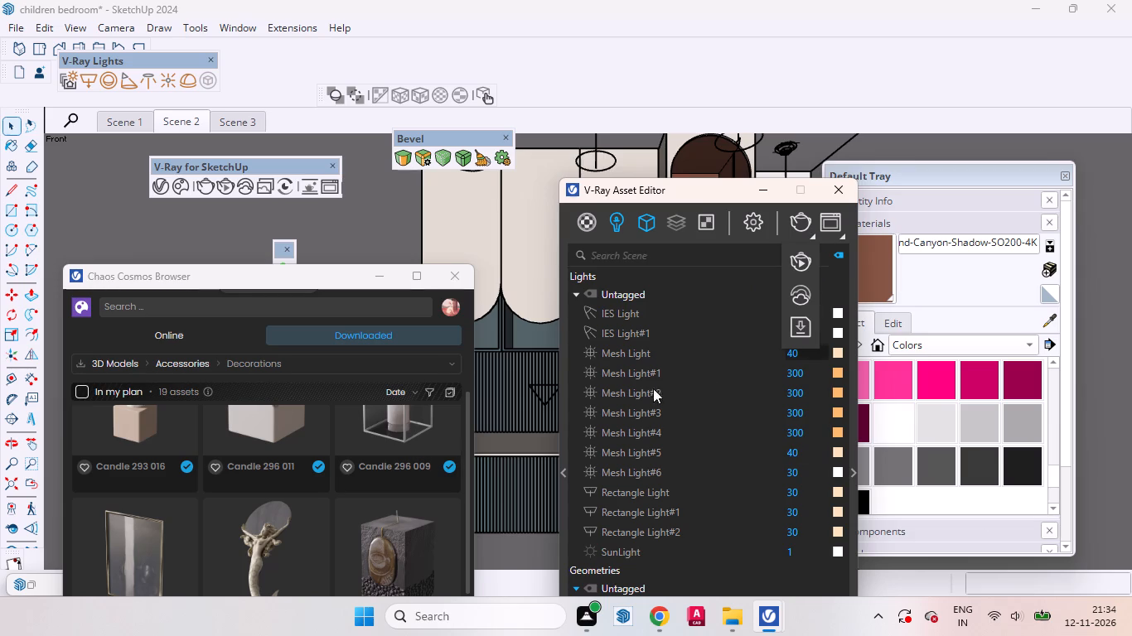
{"action": "left_click", "coordinate": [805, 263]}
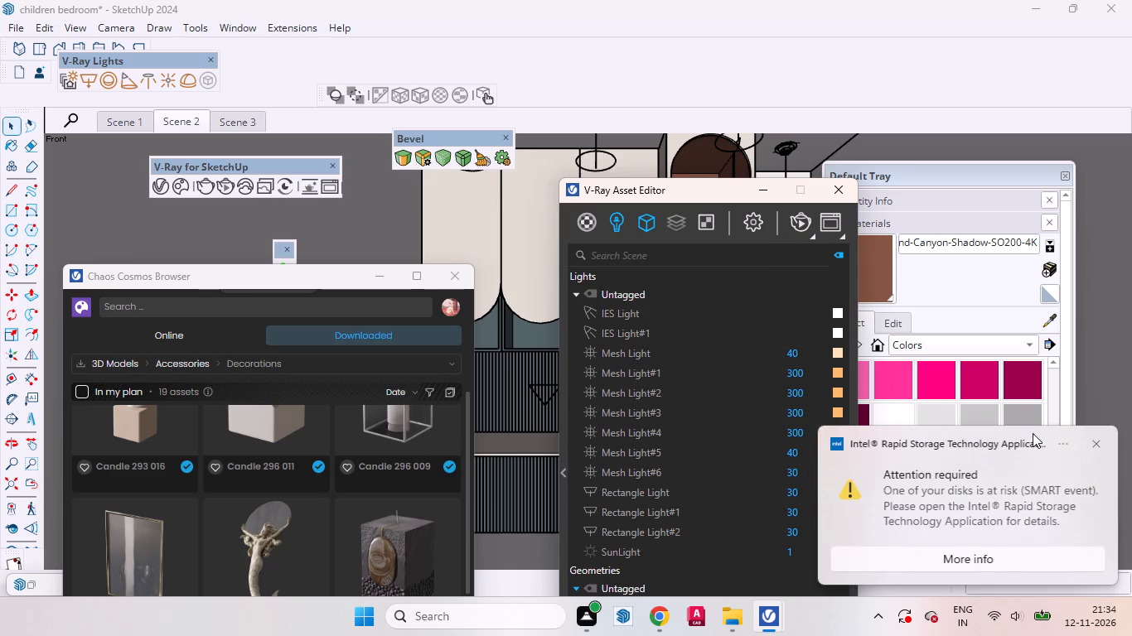
{"action": "left_click", "coordinate": [1099, 443]}
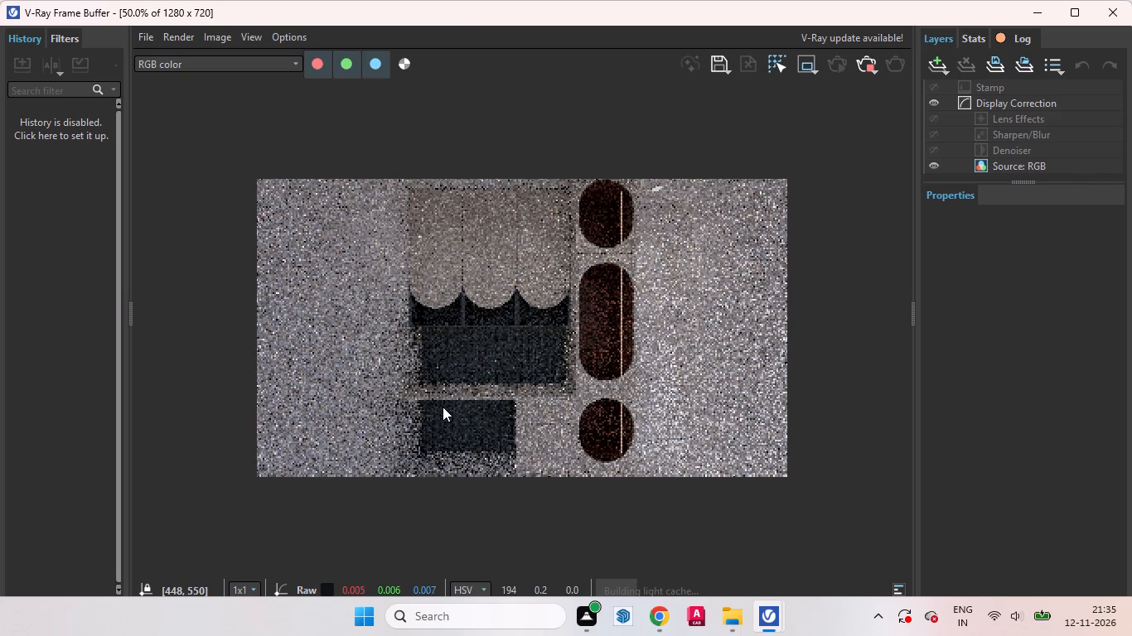
Examine the interactive Scene 2 render up close as it refines, checking the scalloped wall cabinets, dark fluted panels, desk and oval niches.
{"action": "scroll", "coordinate": [443, 407], "scroll_direction": "up", "scroll_amount": 1}
{"action": "scroll", "coordinate": [558, 327], "scroll_direction": "down", "scroll_amount": 1}
{"action": "scroll", "coordinate": [581, 428], "scroll_direction": "up", "scroll_amount": 1}
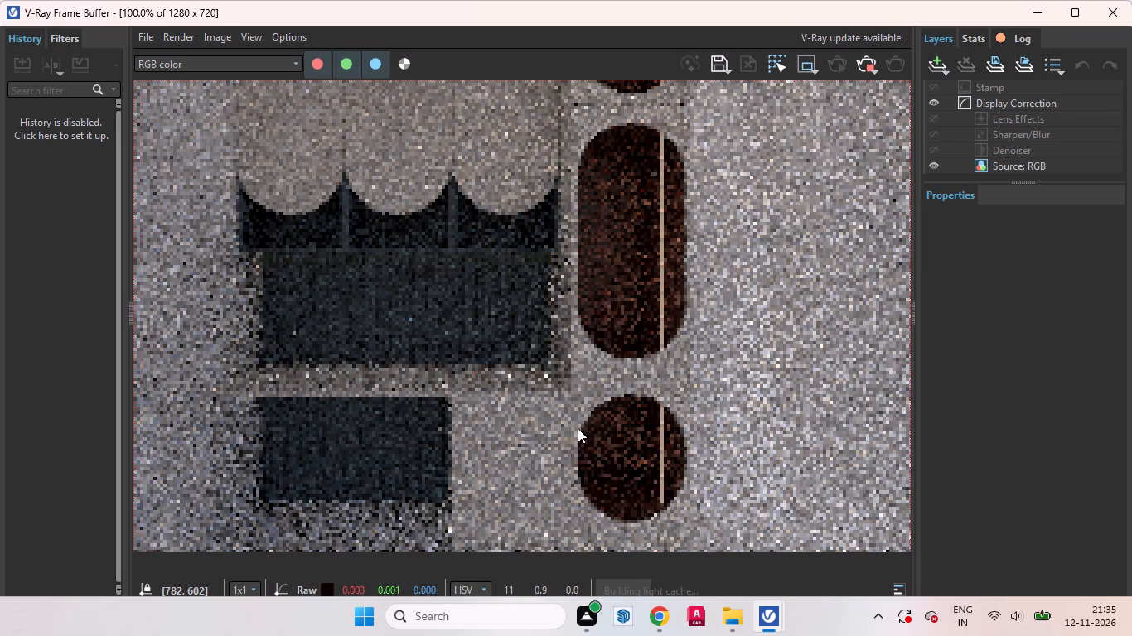
{"action": "scroll", "coordinate": [510, 377], "scroll_direction": "down", "scroll_amount": 1}
{"action": "scroll", "coordinate": [408, 320], "scroll_direction": "up", "scroll_amount": 1}
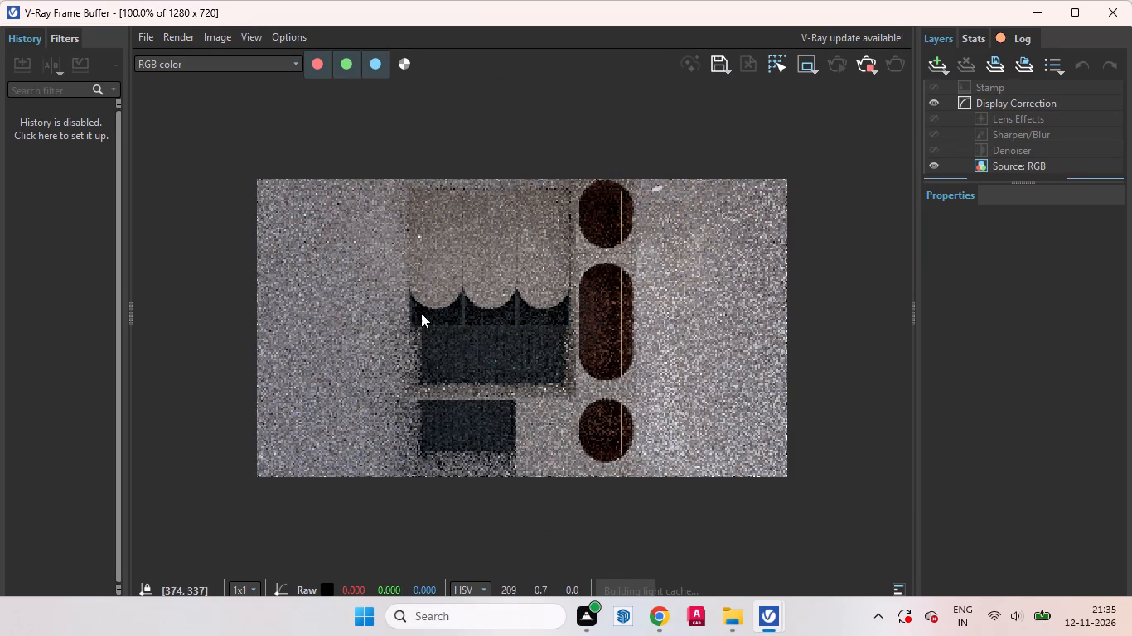
{"action": "scroll", "coordinate": [428, 308], "scroll_direction": "down", "scroll_amount": 1}
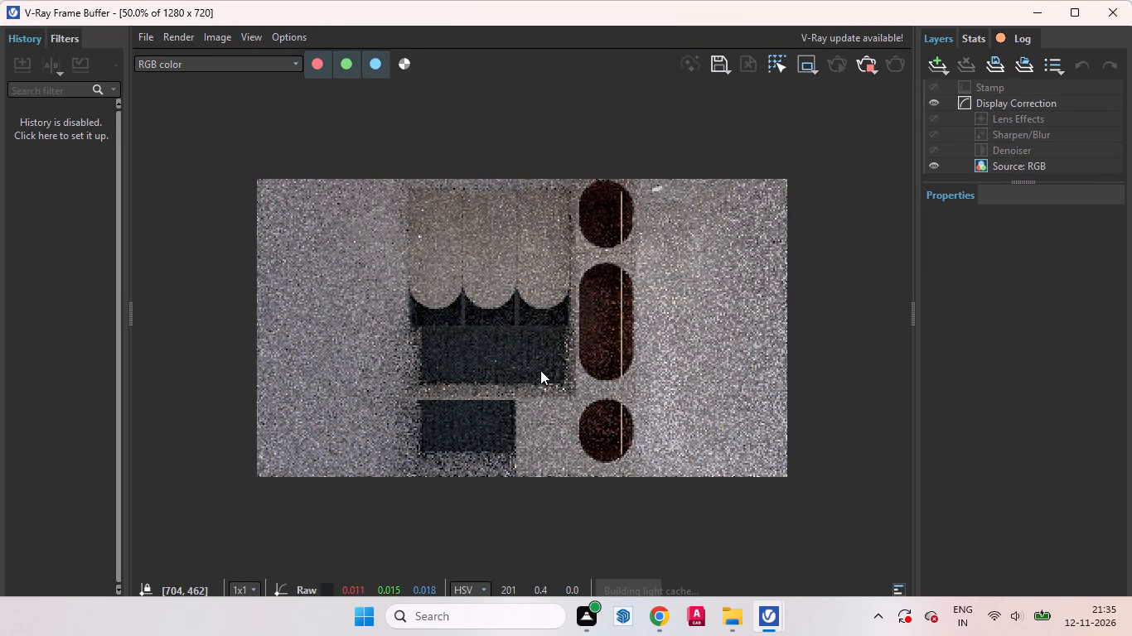
{"action": "middle_click_drag", "start_coordinate": [510, 349], "coordinate": [502, 300]}
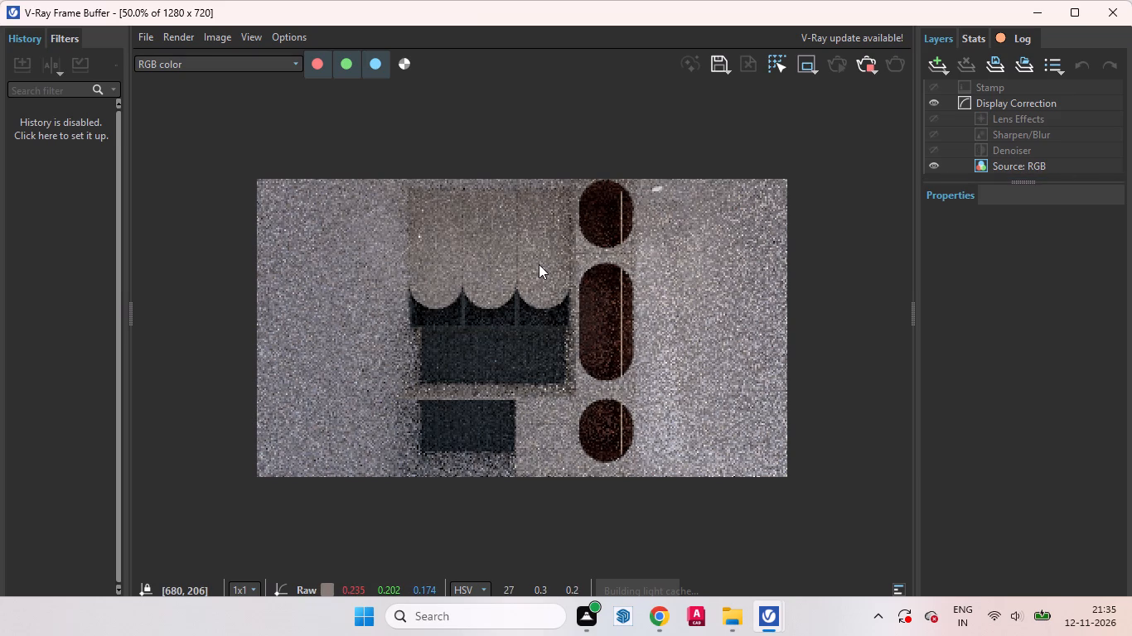
{"action": "scroll", "coordinate": [508, 340], "scroll_direction": "up", "scroll_amount": 1}
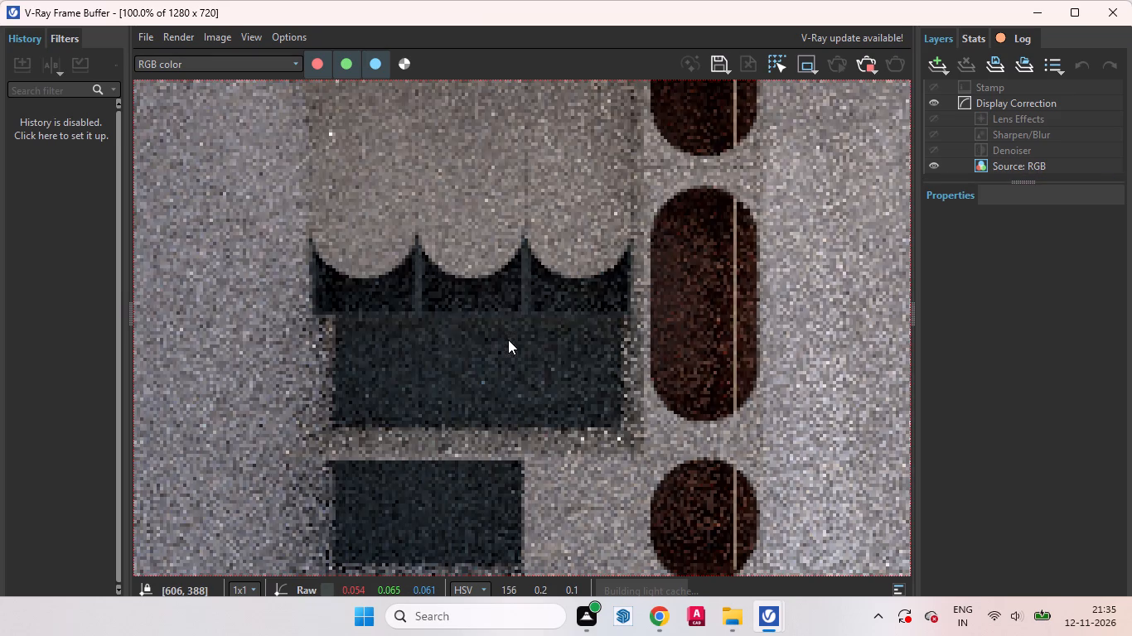
{"action": "scroll", "coordinate": [510, 343], "scroll_direction": "down", "scroll_amount": 1}
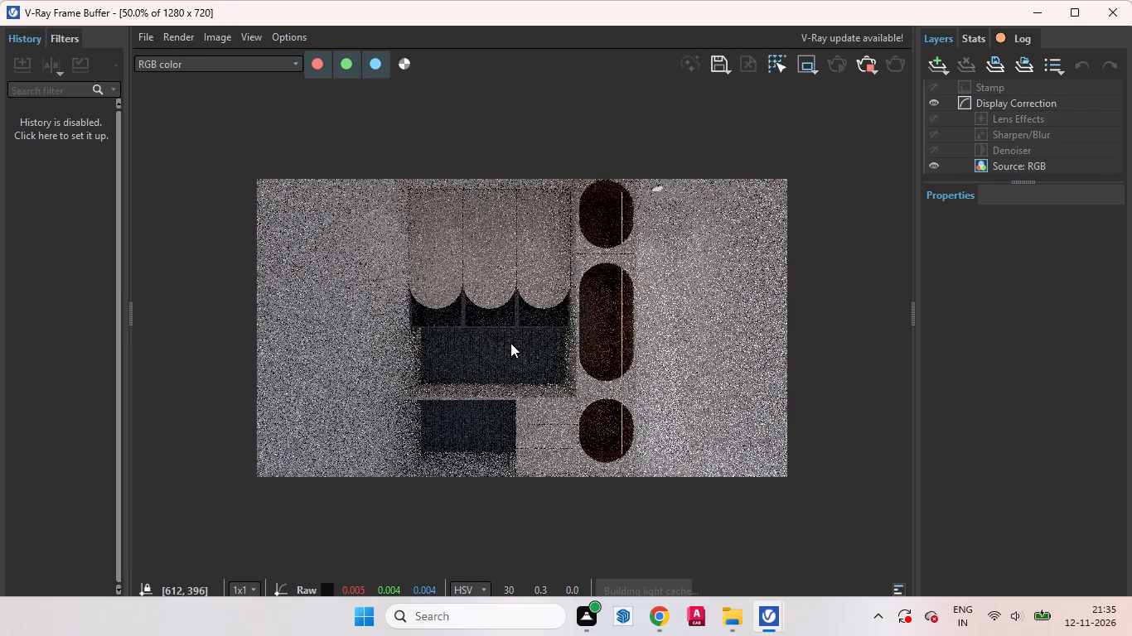
{"action": "scroll", "coordinate": [510, 343], "scroll_direction": "up", "scroll_amount": 2}
{"action": "middle_click_drag", "start_coordinate": [508, 333], "coordinate": [561, 250]}
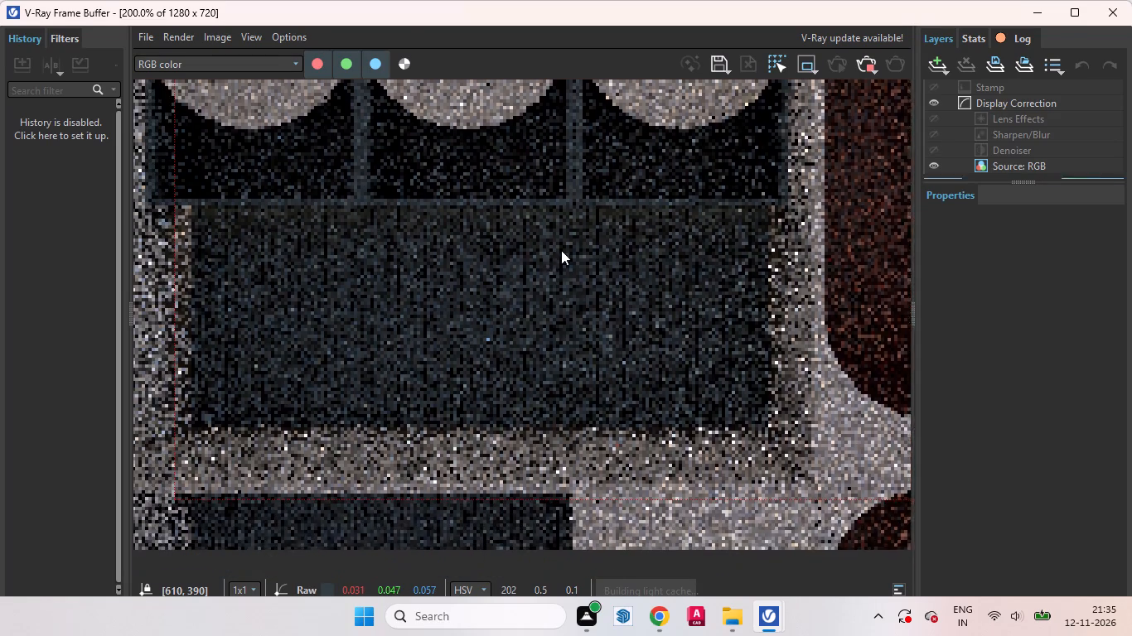
{"action": "middle_click_drag", "start_coordinate": [561, 250], "coordinate": [638, 224]}
{"action": "scroll", "coordinate": [465, 269], "scroll_direction": "down", "scroll_amount": 3}
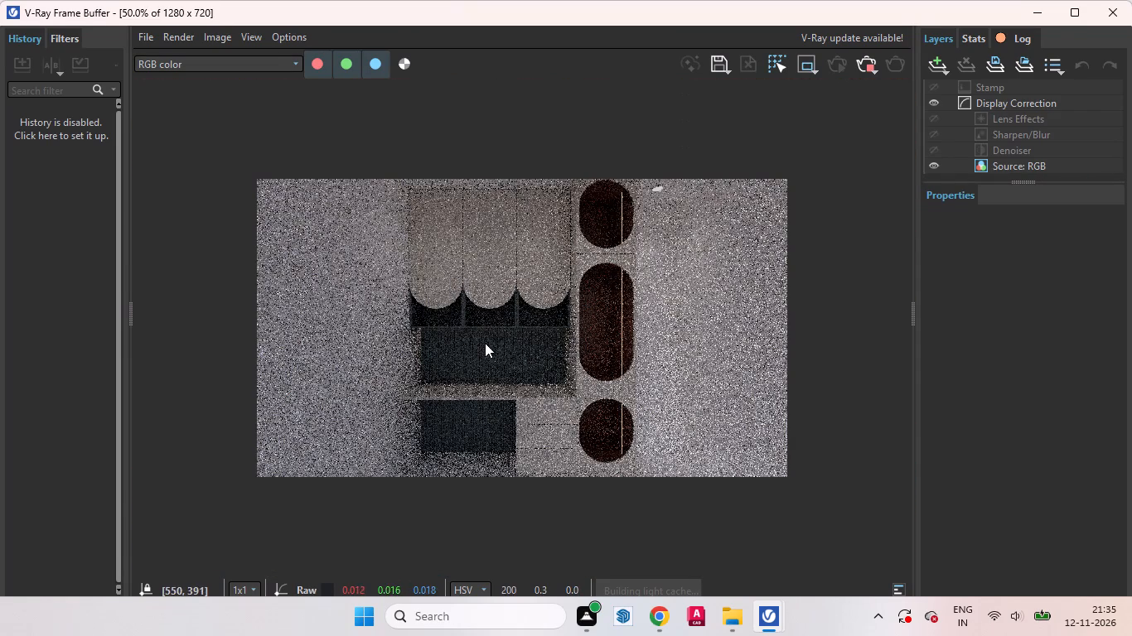
{"action": "middle_click_drag", "start_coordinate": [485, 343], "coordinate": [459, 283]}
{"action": "scroll", "coordinate": [606, 281], "scroll_direction": "up", "scroll_amount": 1}
{"action": "scroll", "coordinate": [554, 309], "scroll_direction": "down", "scroll_amount": 1}
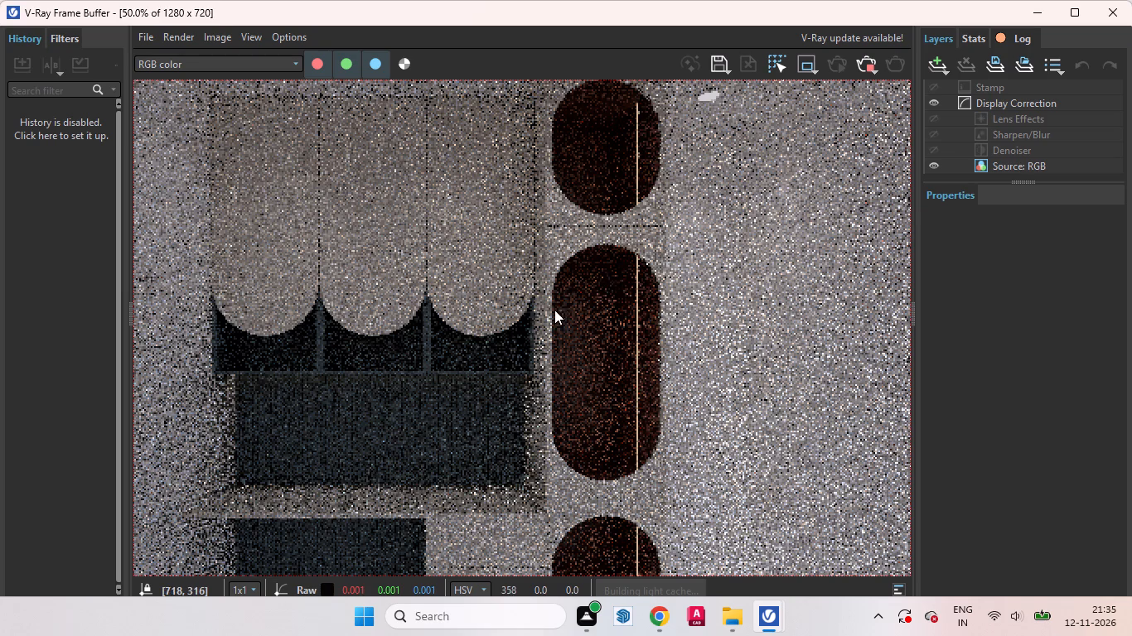
{"action": "scroll", "coordinate": [508, 275], "scroll_direction": "up", "scroll_amount": 3}
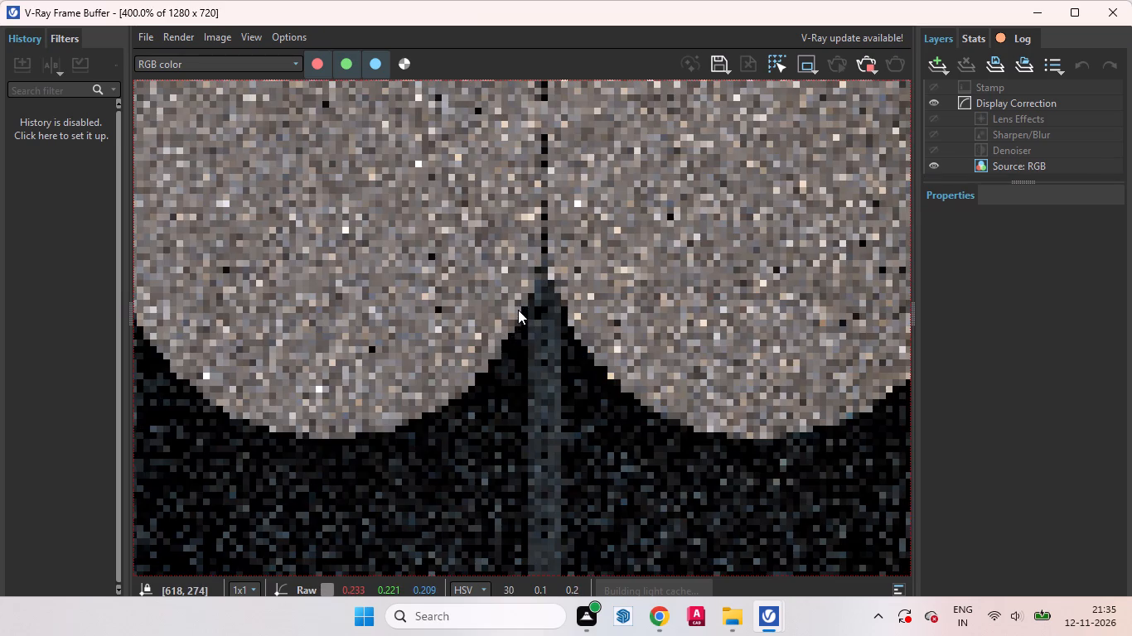
{"action": "scroll", "coordinate": [550, 296], "scroll_direction": "down", "scroll_amount": 2}
{"action": "scroll", "coordinate": [537, 375], "scroll_direction": "down", "scroll_amount": 1}
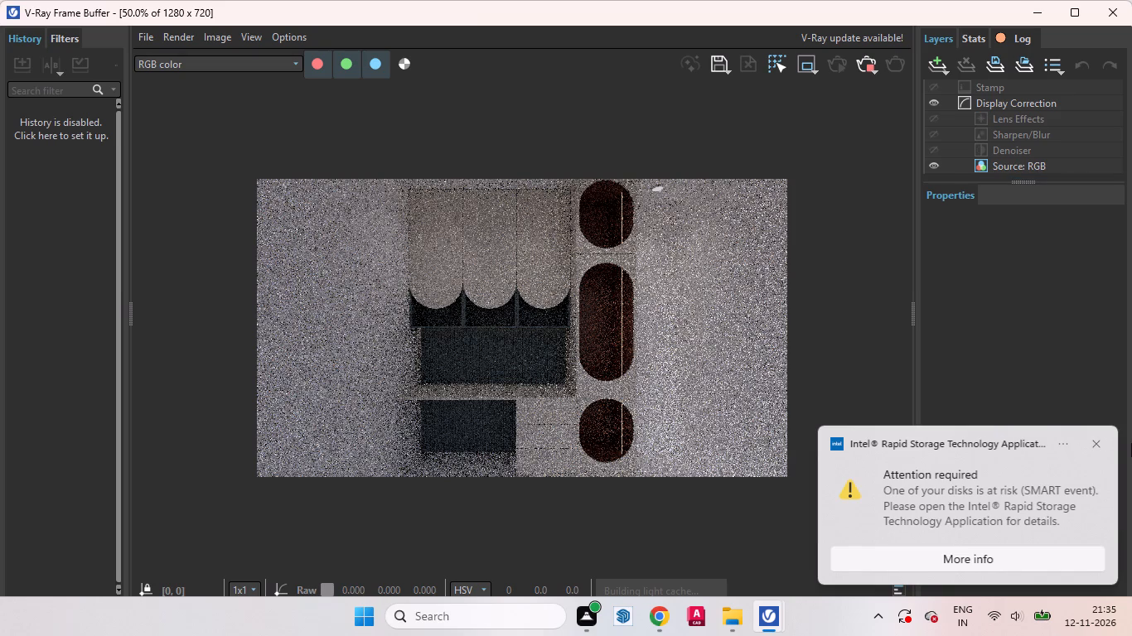
{"action": "left_click", "coordinate": [1098, 446]}
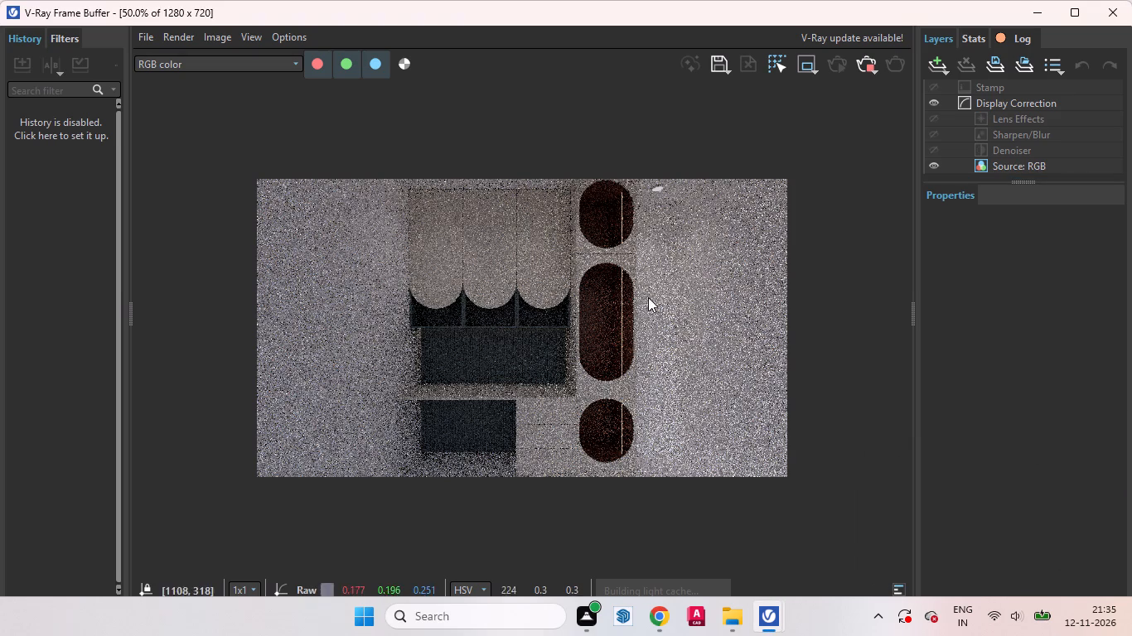
{"action": "scroll", "coordinate": [576, 383], "scroll_direction": "up", "scroll_amount": 2}
{"action": "scroll", "coordinate": [536, 389], "scroll_direction": "down", "scroll_amount": 1}
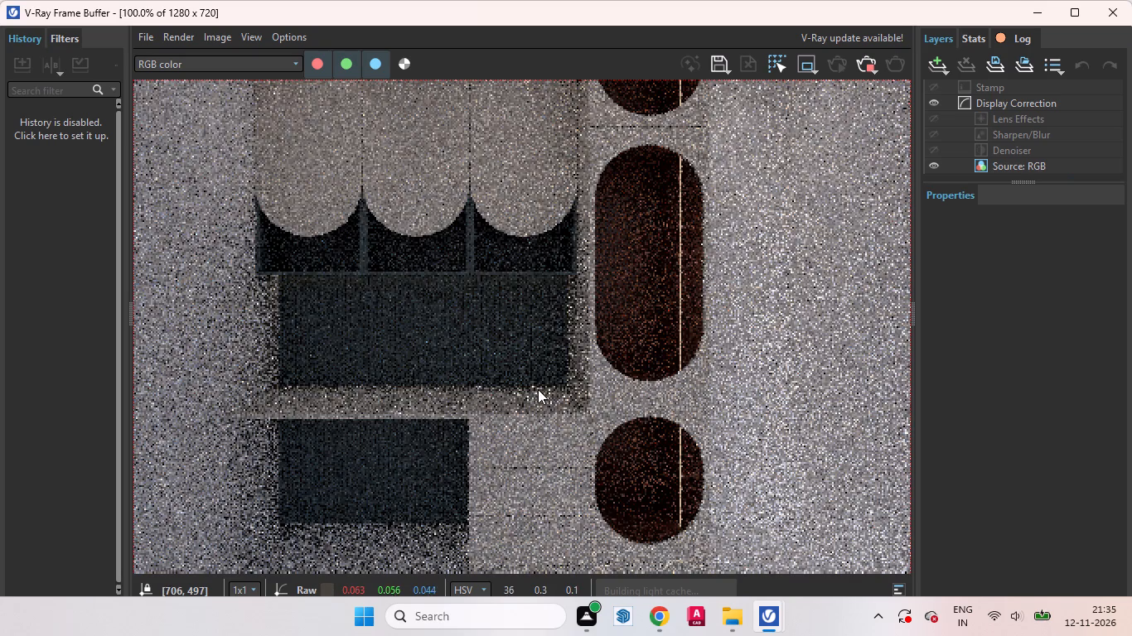
{"action": "scroll", "coordinate": [471, 372], "scroll_direction": "down", "scroll_amount": 1}
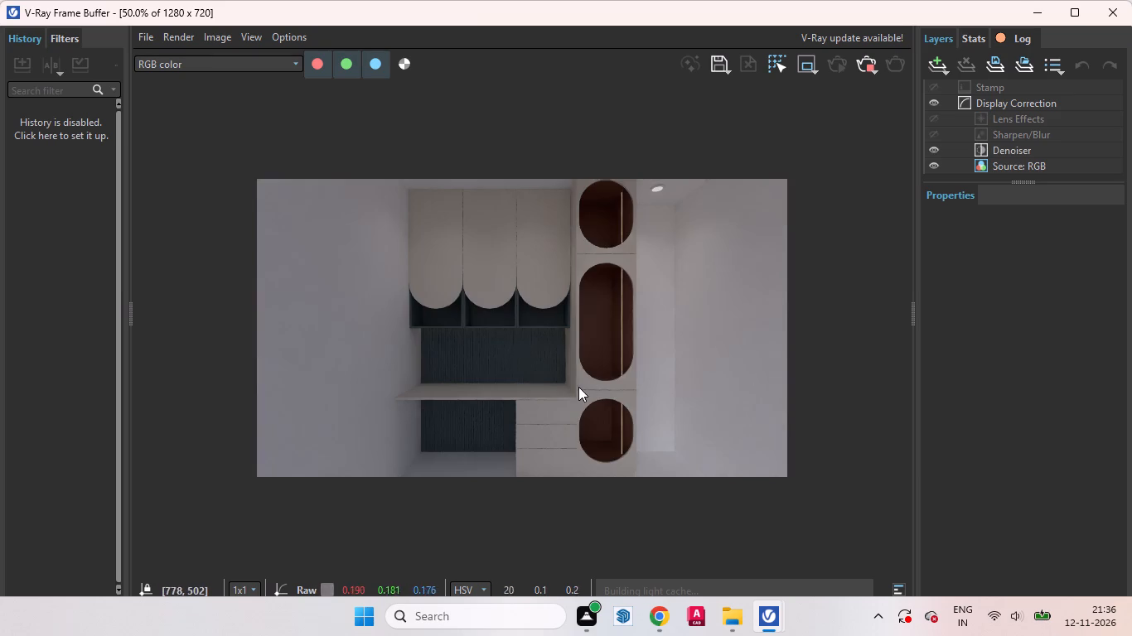
{"action": "scroll", "coordinate": [565, 390], "scroll_direction": "up", "scroll_amount": 1}
{"action": "scroll", "coordinate": [613, 393], "scroll_direction": "down", "scroll_amount": 1}
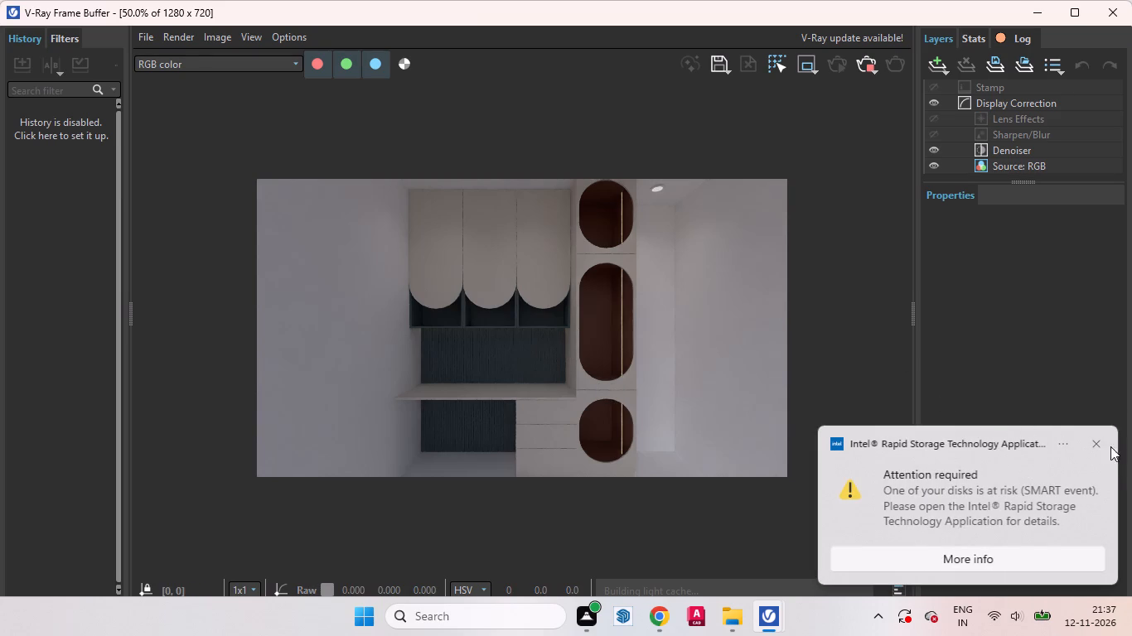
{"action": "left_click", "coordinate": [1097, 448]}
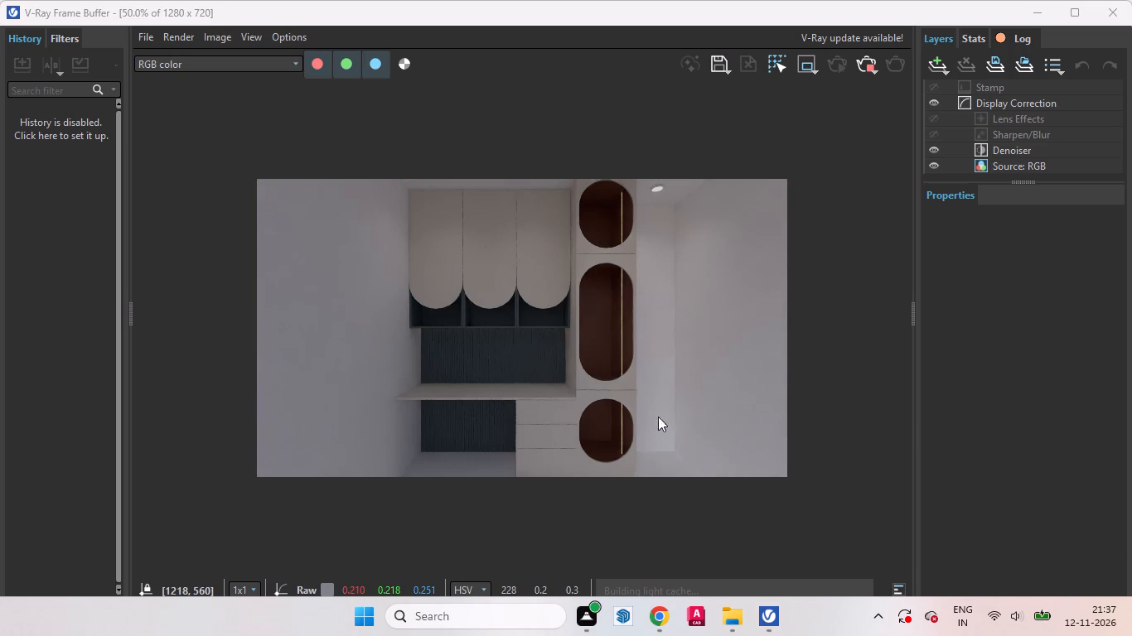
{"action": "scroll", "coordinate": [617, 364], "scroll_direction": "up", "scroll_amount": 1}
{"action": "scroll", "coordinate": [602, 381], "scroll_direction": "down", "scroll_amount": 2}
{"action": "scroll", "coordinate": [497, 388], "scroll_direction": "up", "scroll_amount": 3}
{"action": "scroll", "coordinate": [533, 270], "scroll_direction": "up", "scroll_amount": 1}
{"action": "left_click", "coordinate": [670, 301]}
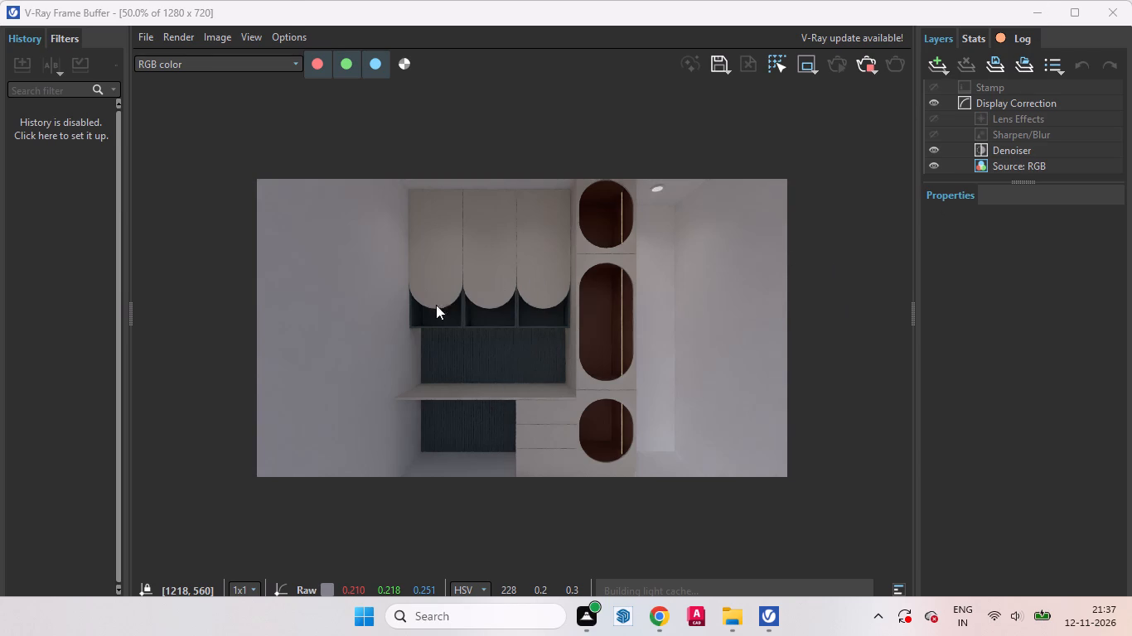
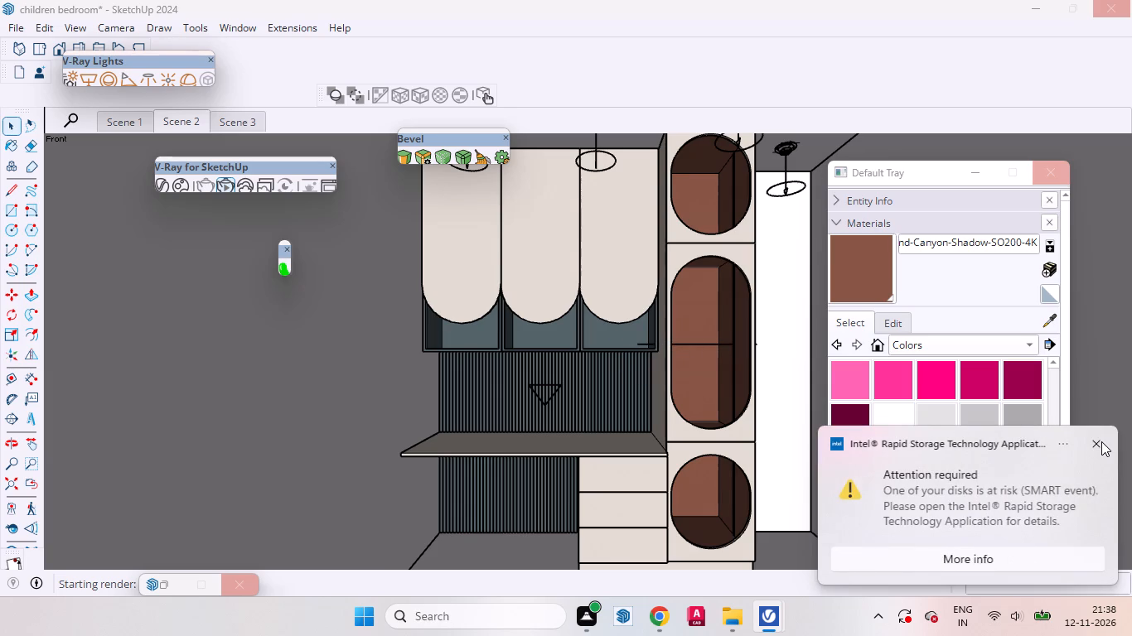
Dismiss the Intel Rapid Storage Technology notification covering the materials tray.
{"action": "left_click", "coordinate": [1100, 444]}
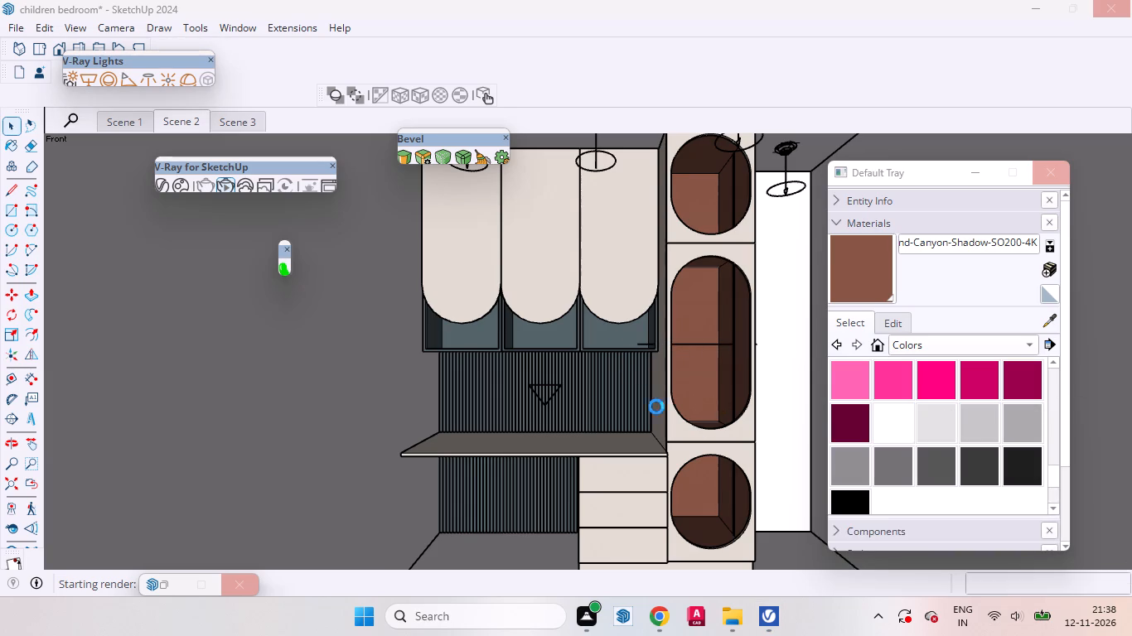
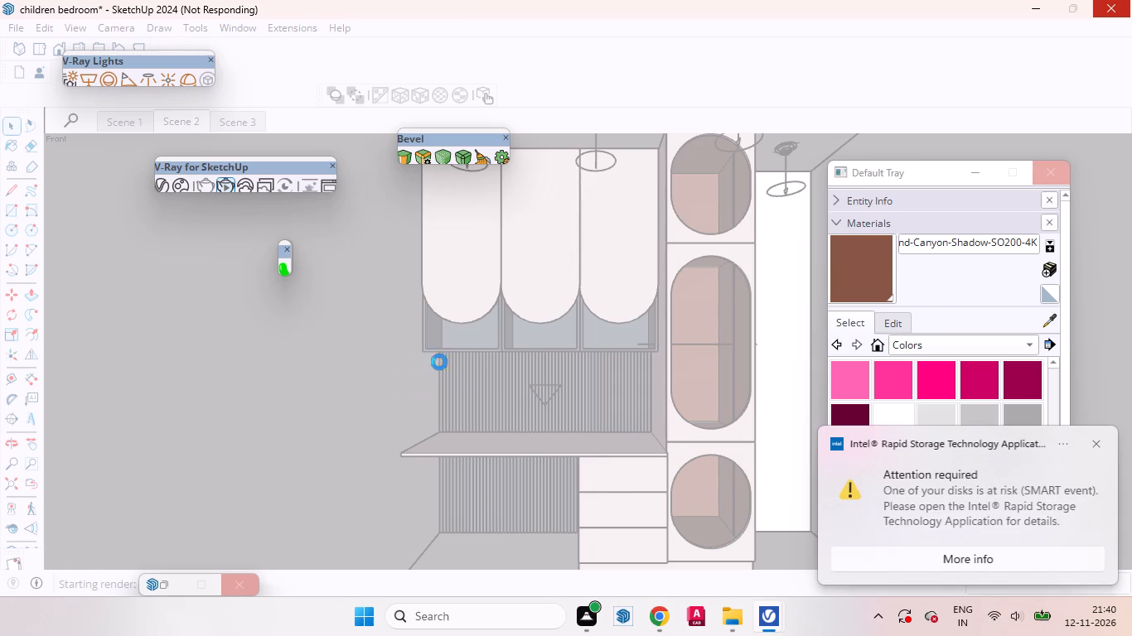
Dismiss the Intel Rapid Storage Technology disk warning notification overlapping the materials tray.
{"action": "left_click", "coordinate": [1095, 444]}
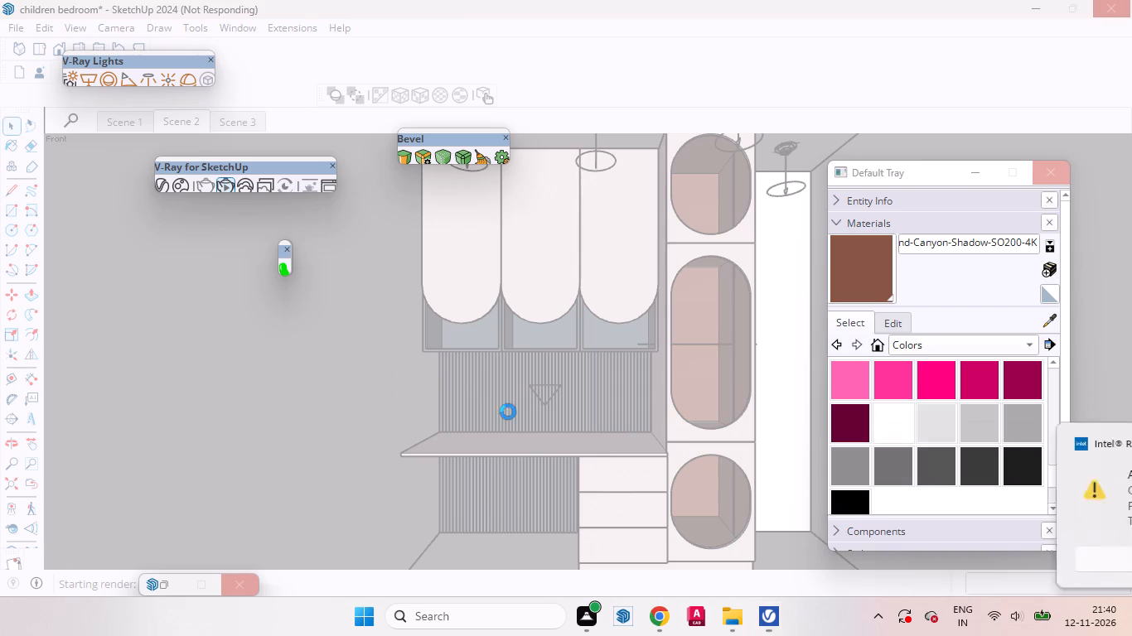
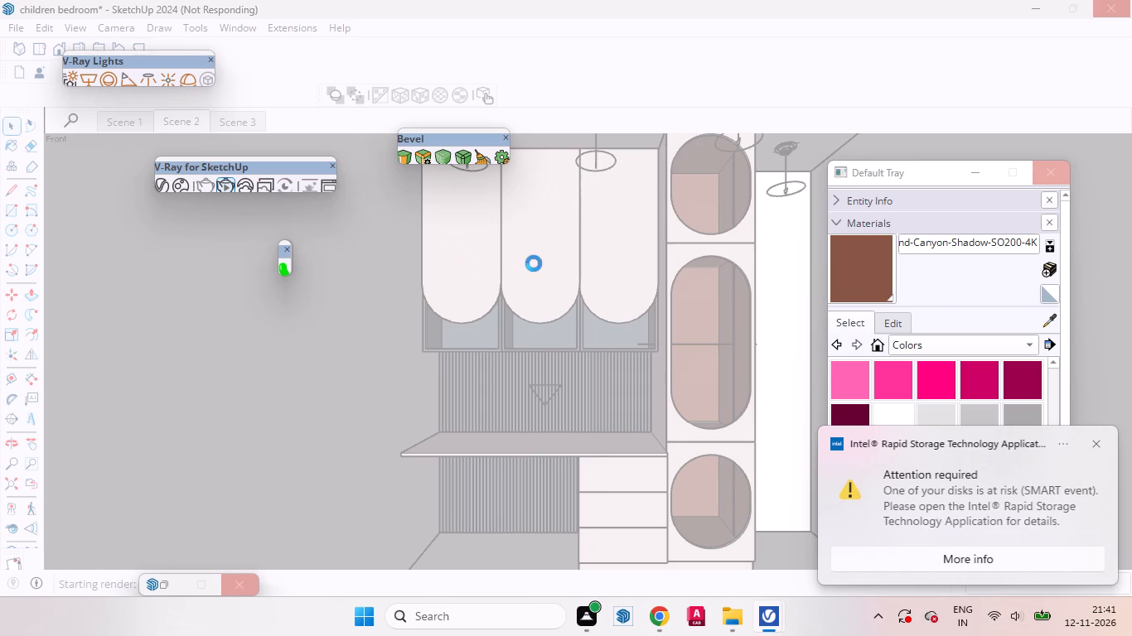
Dismiss the Intel Rapid Storage Technology disk warning notification.
{"action": "left_click", "coordinate": [1095, 438]}
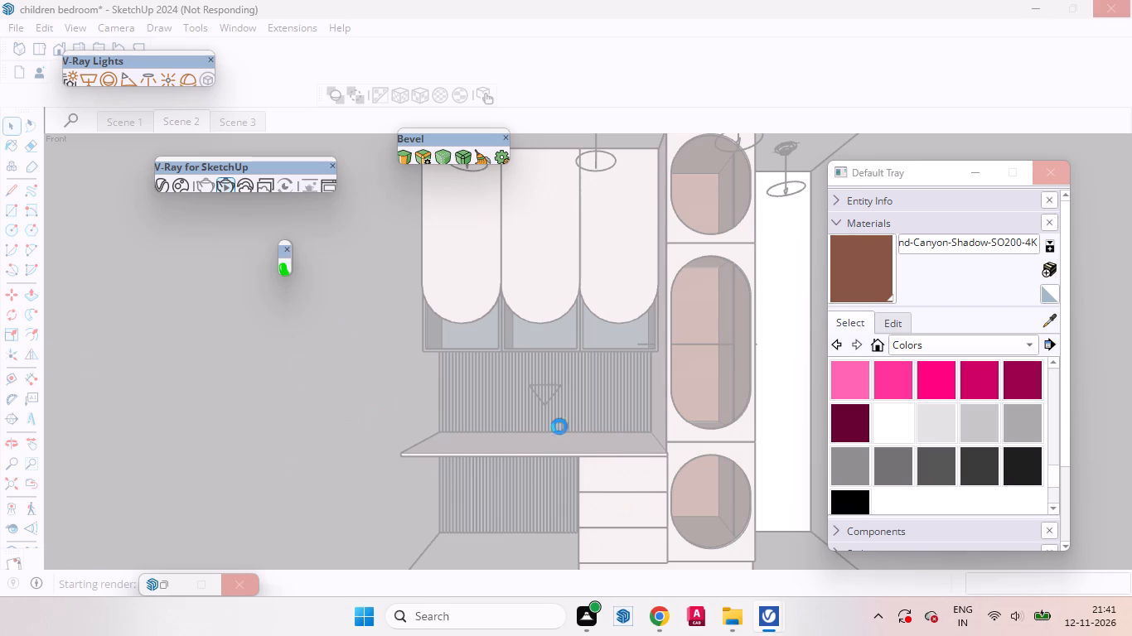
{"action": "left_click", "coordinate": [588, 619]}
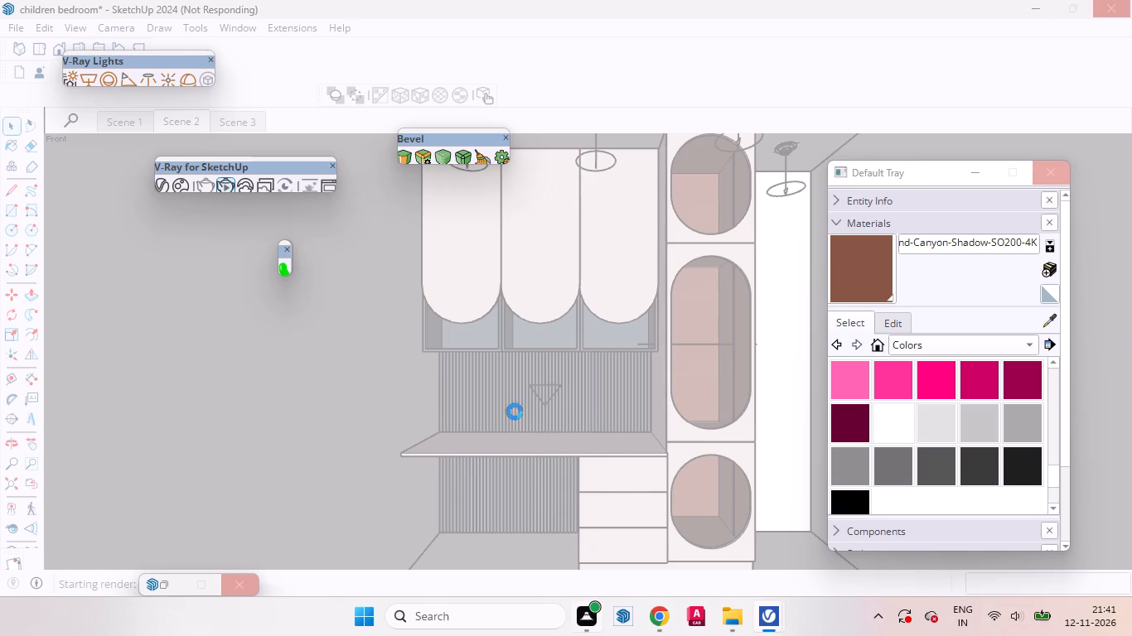
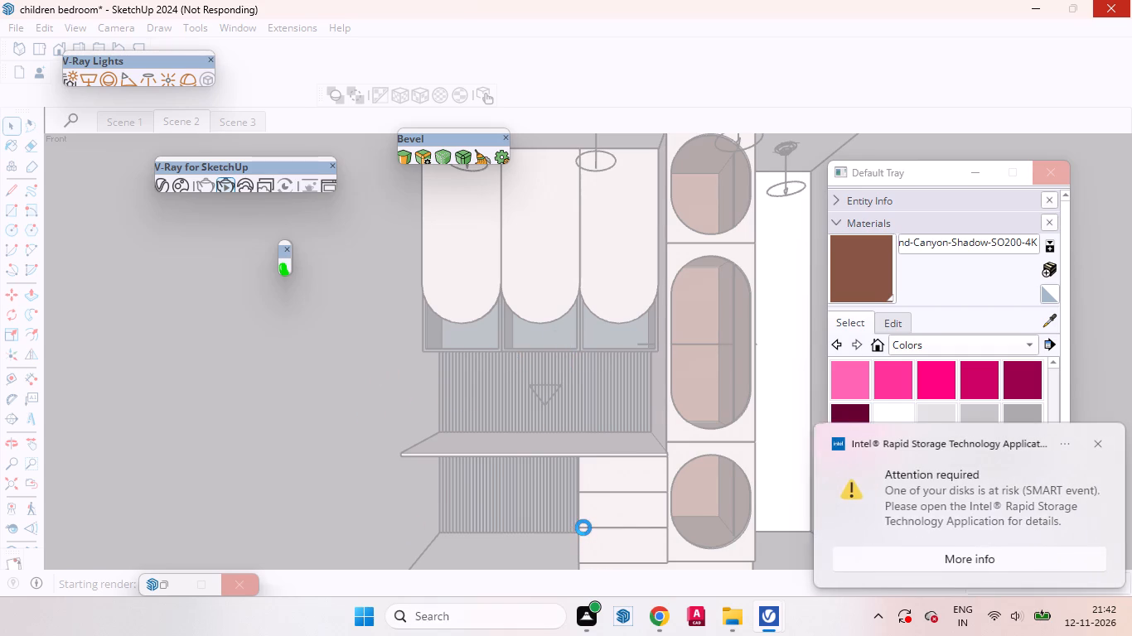
Dismiss the Intel Rapid Storage Technology disk warning notification.
{"action": "left_click", "coordinate": [1095, 443]}
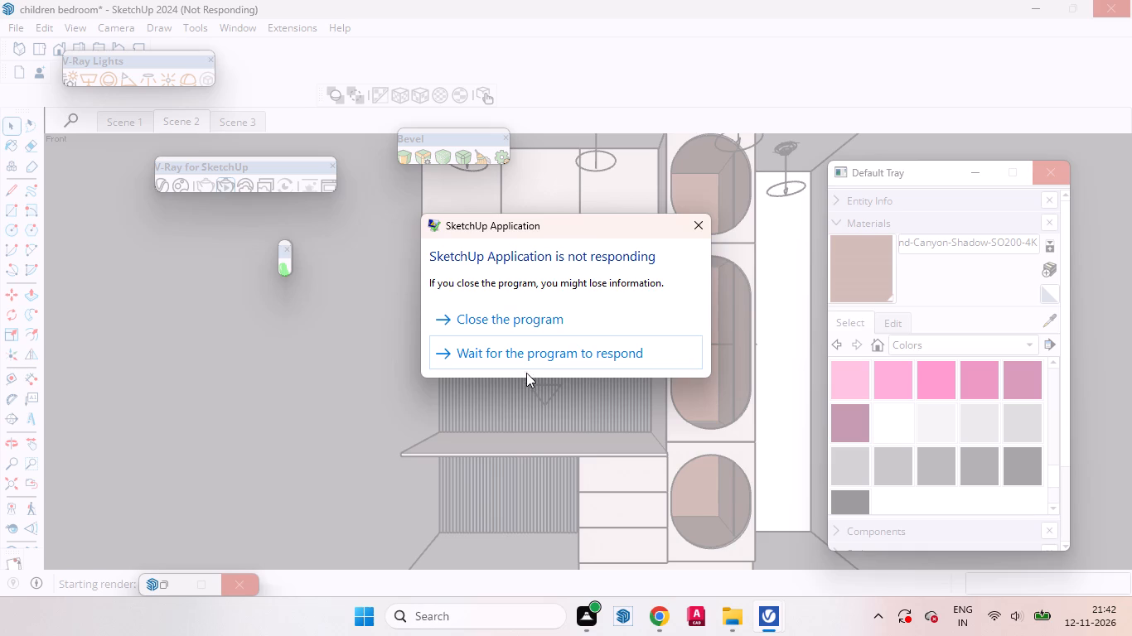
Force-close the unresponsive SketchUp program and cancel the problem report to Microsoft.
{"action": "left_click", "coordinate": [527, 320]}
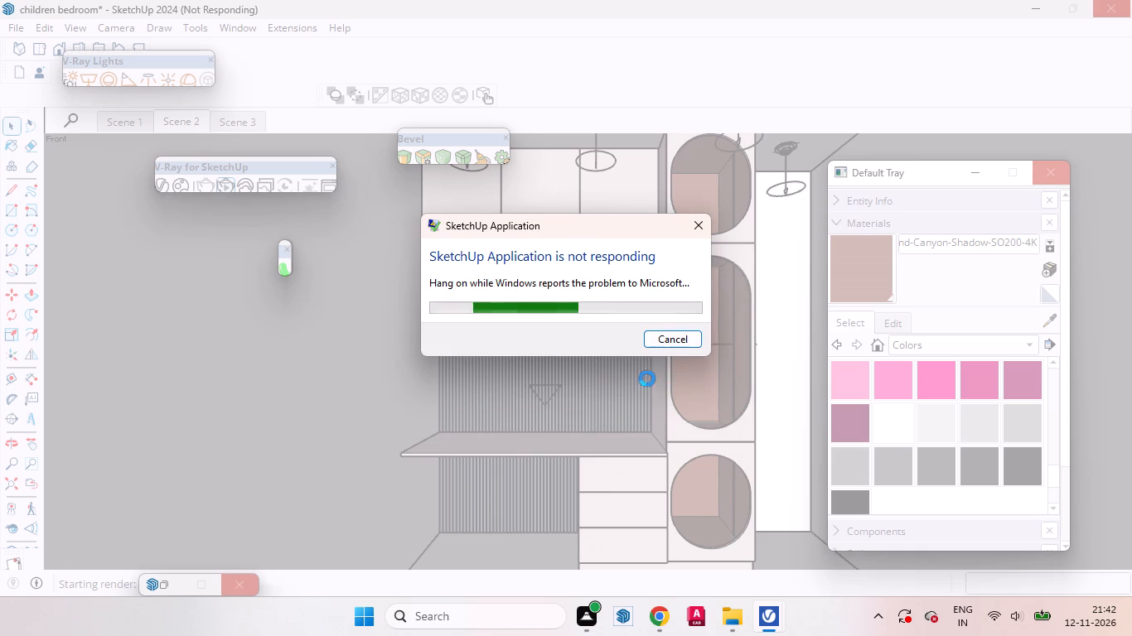
{"action": "left_click", "coordinate": [675, 335]}
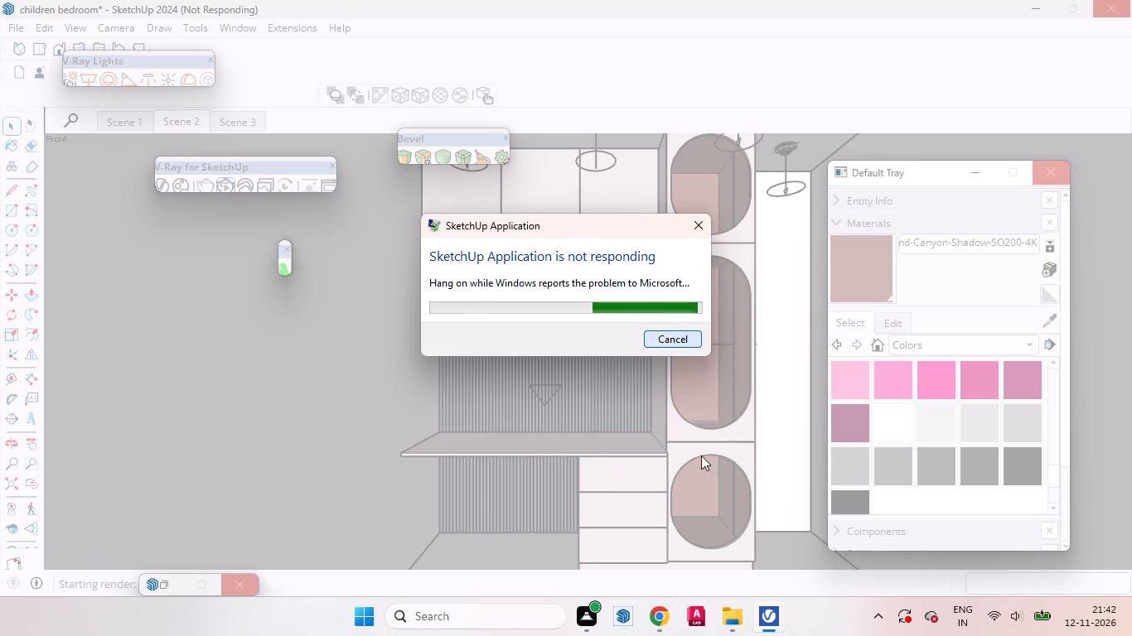
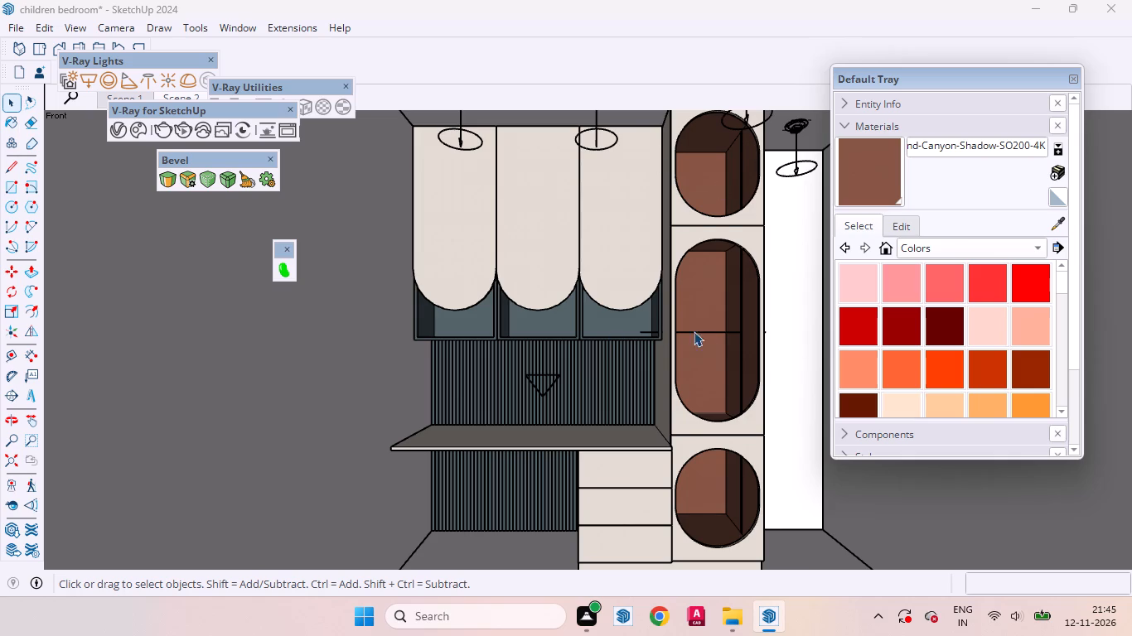
Move the V-Ray for SketchUp toolbar clear of the scene tabs and return to the Scene 2 view.
{"action": "scroll", "coordinate": [591, 329], "scroll_direction": "down", "scroll_amount": 14}
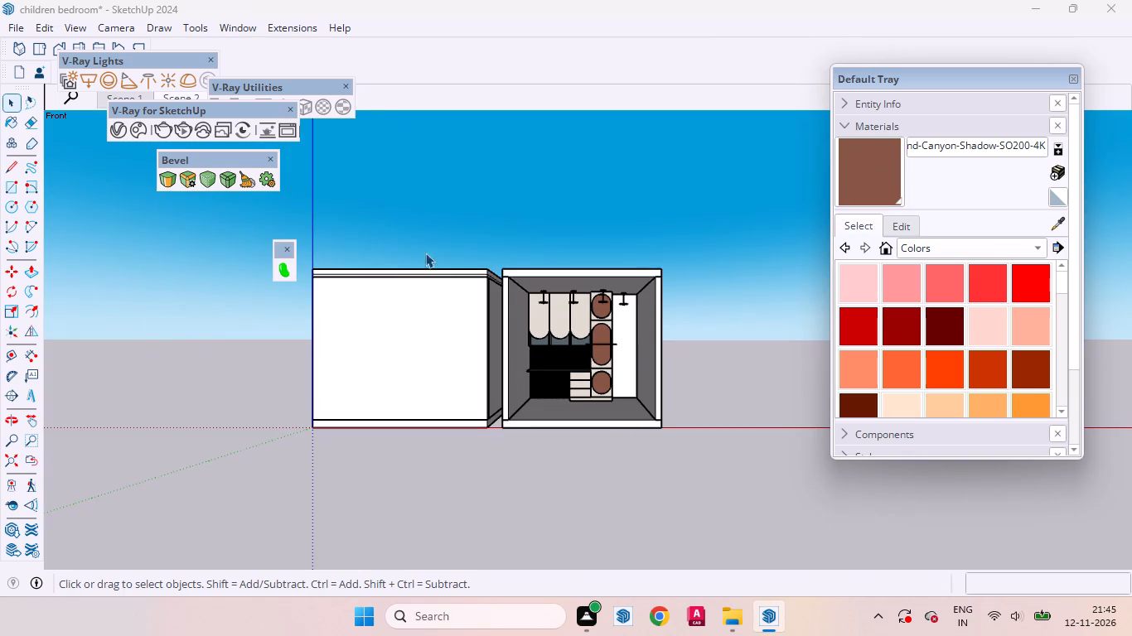
{"action": "left_click_drag", "start_coordinate": [226, 108], "coordinate": [135, 212]}
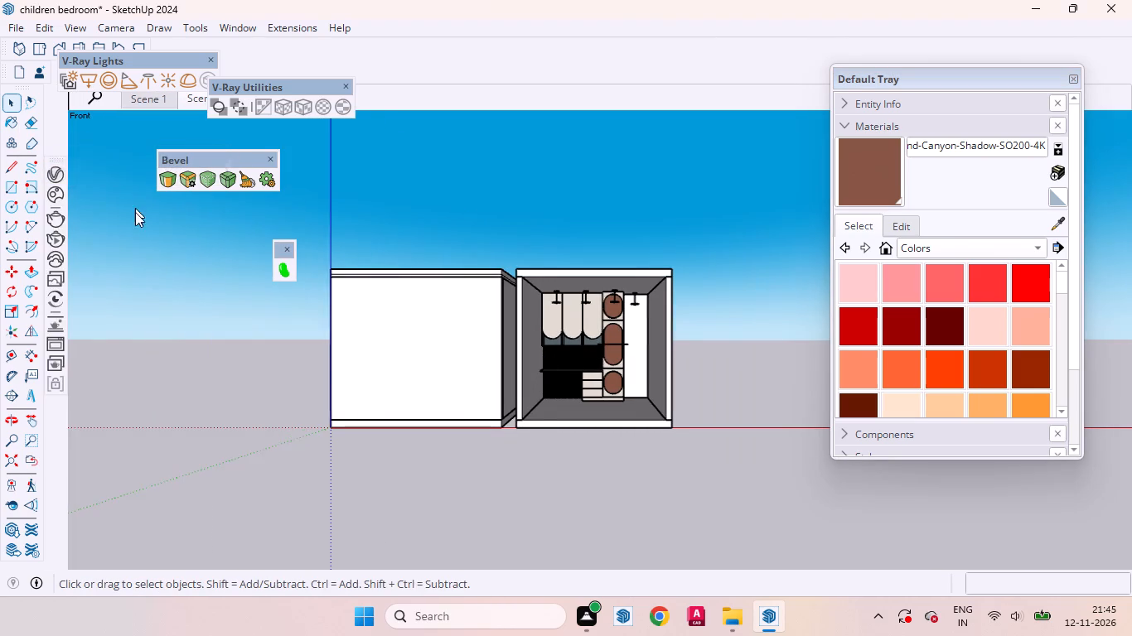
{"action": "left_click_drag", "start_coordinate": [135, 212], "coordinate": [255, 260]}
{"action": "left_click", "coordinate": [181, 99]}
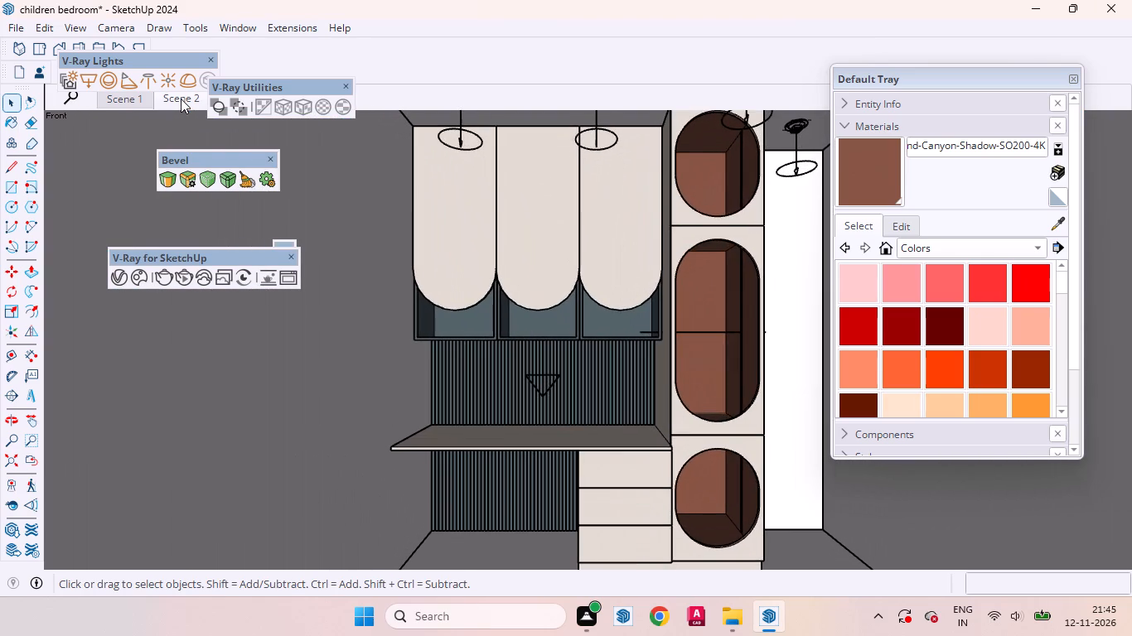
Copy the two ceiling lights in front of the arched cabinets 24 inches toward the room's open side, repeated as a *4 array.
{"action": "scroll", "coordinate": [612, 338], "scroll_direction": "down", "scroll_amount": 8}
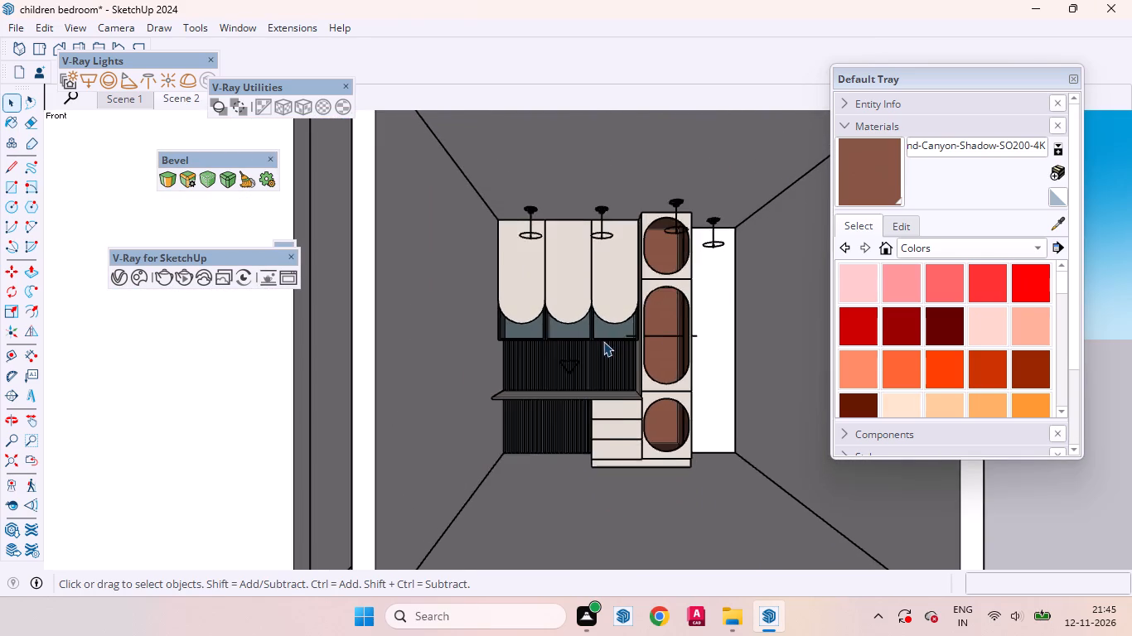
{"action": "scroll", "coordinate": [603, 341], "scroll_direction": "down", "scroll_amount": 1}
{"action": "middle_click_drag", "start_coordinate": [632, 340], "coordinate": [628, 277]}
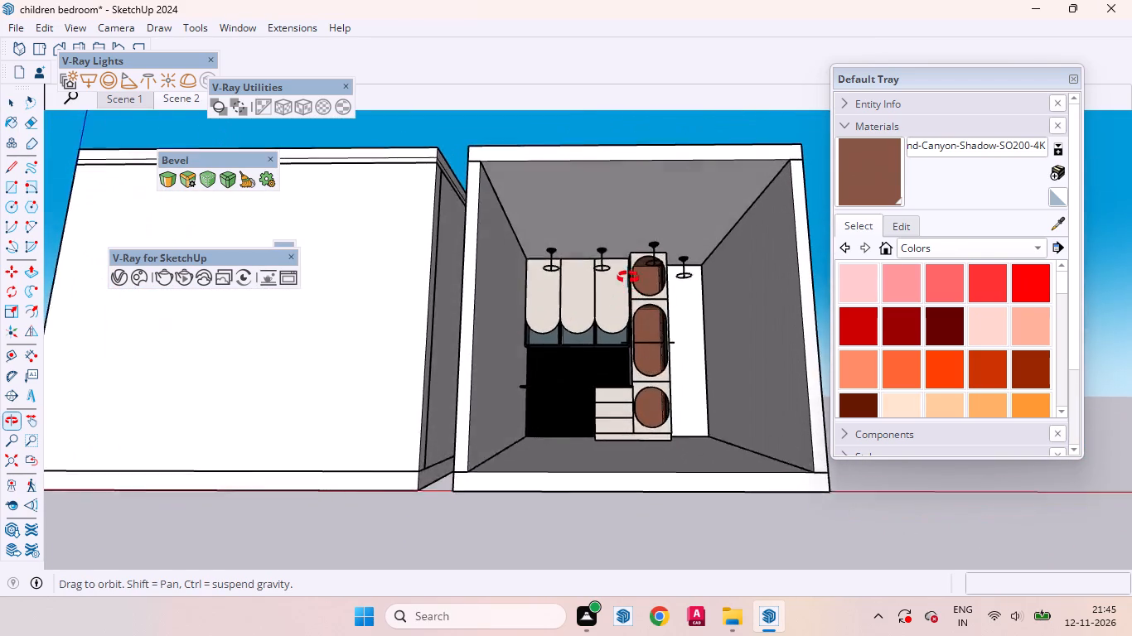
{"action": "middle_click_drag", "start_coordinate": [628, 277], "coordinate": [621, 263]}
{"action": "scroll", "coordinate": [550, 243], "scroll_direction": "up", "scroll_amount": 6}
{"action": "left_click", "coordinate": [554, 261]}
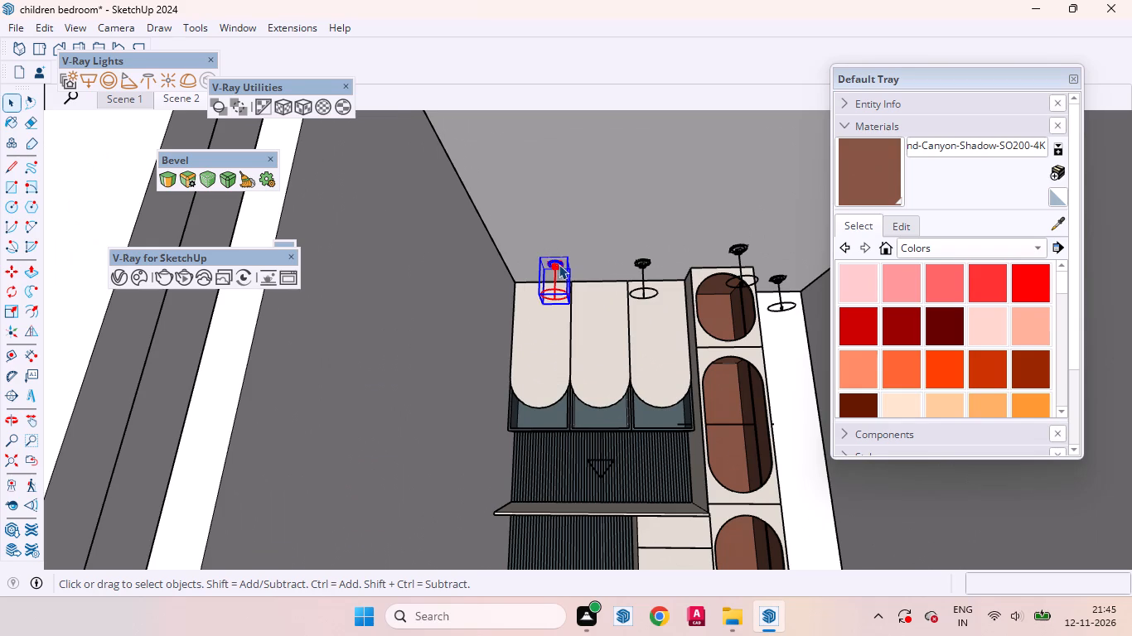
{"action": "scroll", "coordinate": [572, 261], "scroll_direction": "down", "scroll_amount": 7}
{"action": "scroll", "coordinate": [618, 273], "scroll_direction": "up", "scroll_amount": 6}
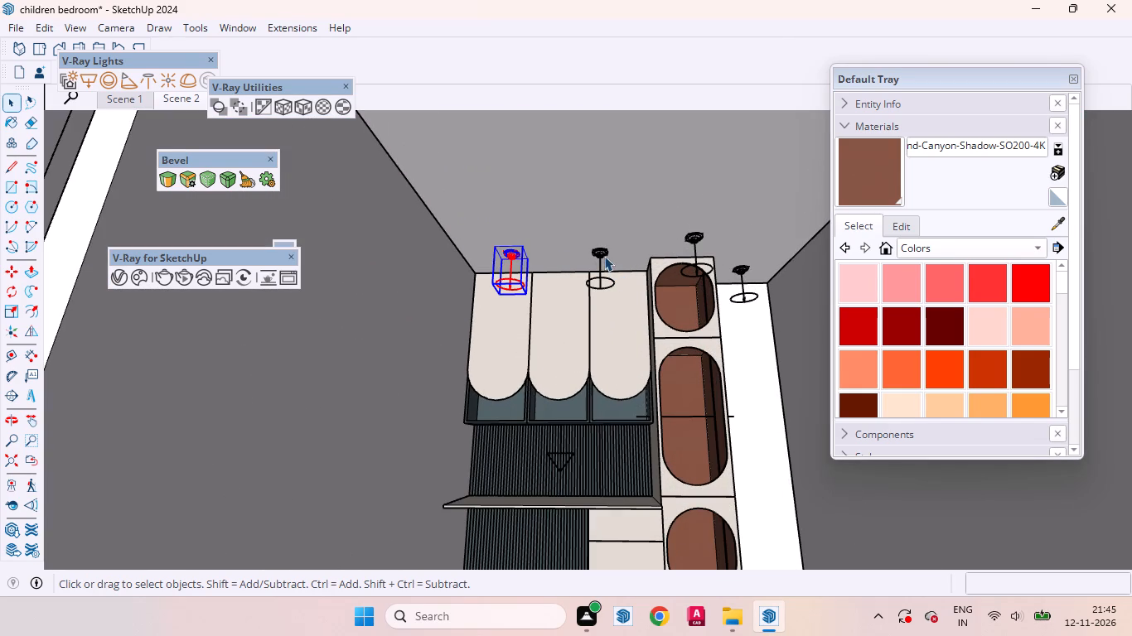
{"action": "left_click", "coordinate": [602, 254], "text": "ctrl"}
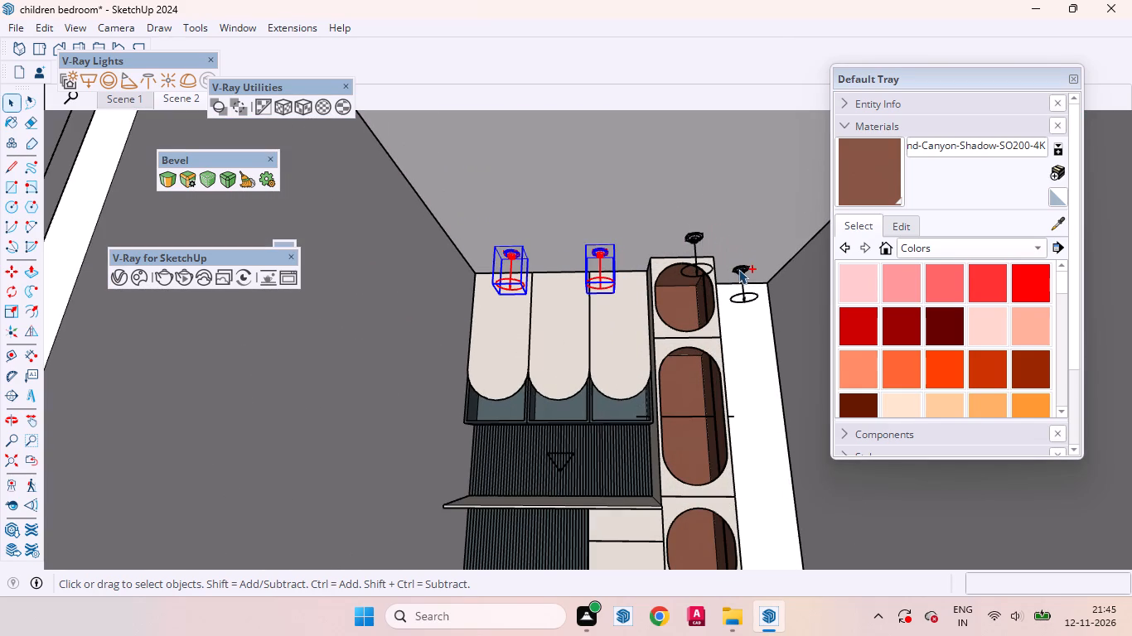
{"action": "scroll", "coordinate": [557, 282], "scroll_direction": "down", "scroll_amount": 8}
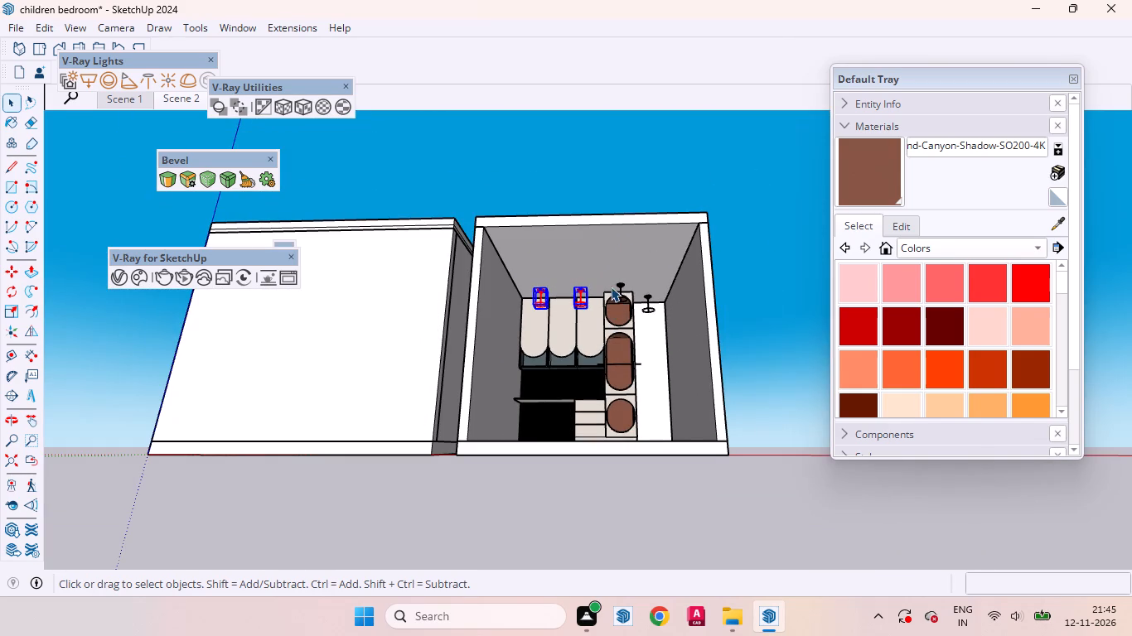
{"action": "key", "text": "m"}
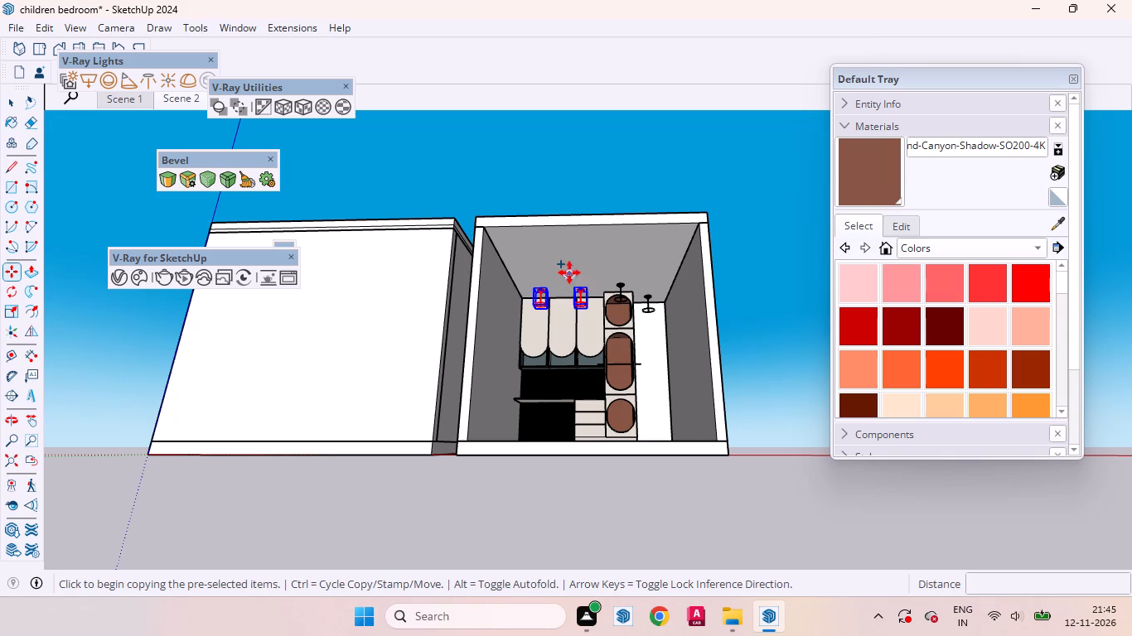
{"action": "left_click", "coordinate": [569, 272]}
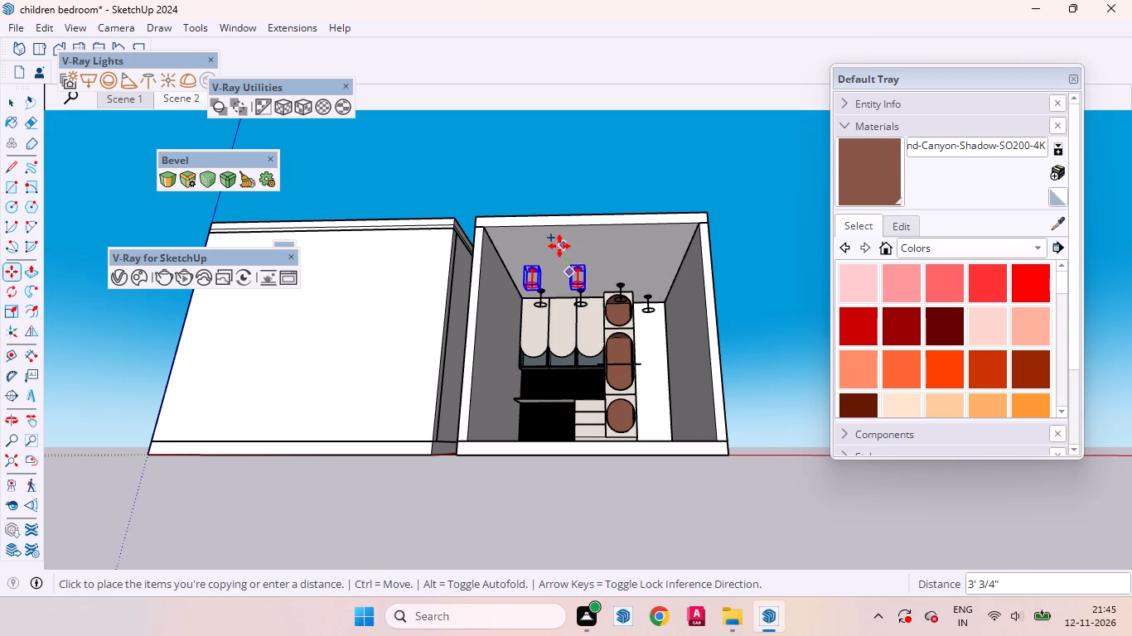
{"action": "key", "text": "2"}
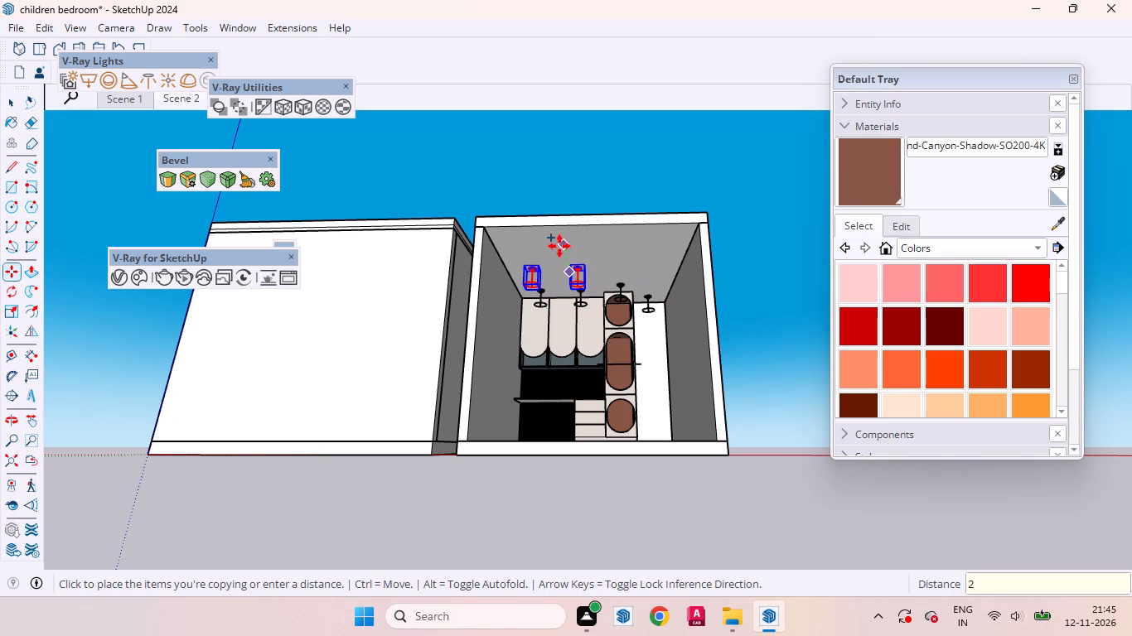
{"action": "key", "text": "4"}
{"action": "key", "text": "Return"}
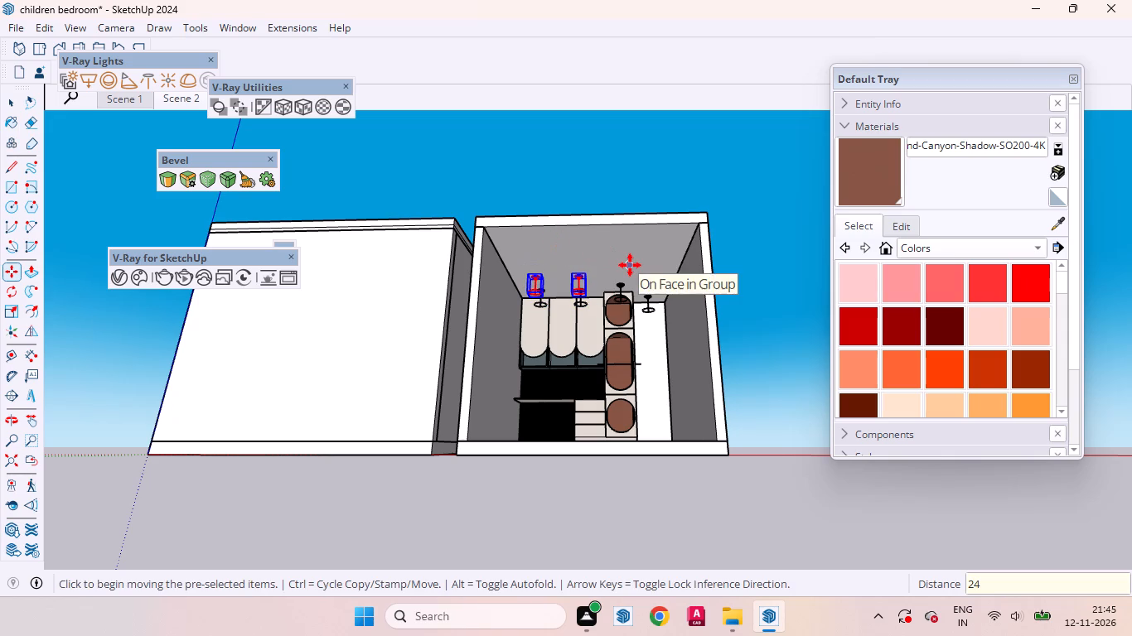
{"action": "type", "text": "*4"}
{"action": "key", "text": "Return"}
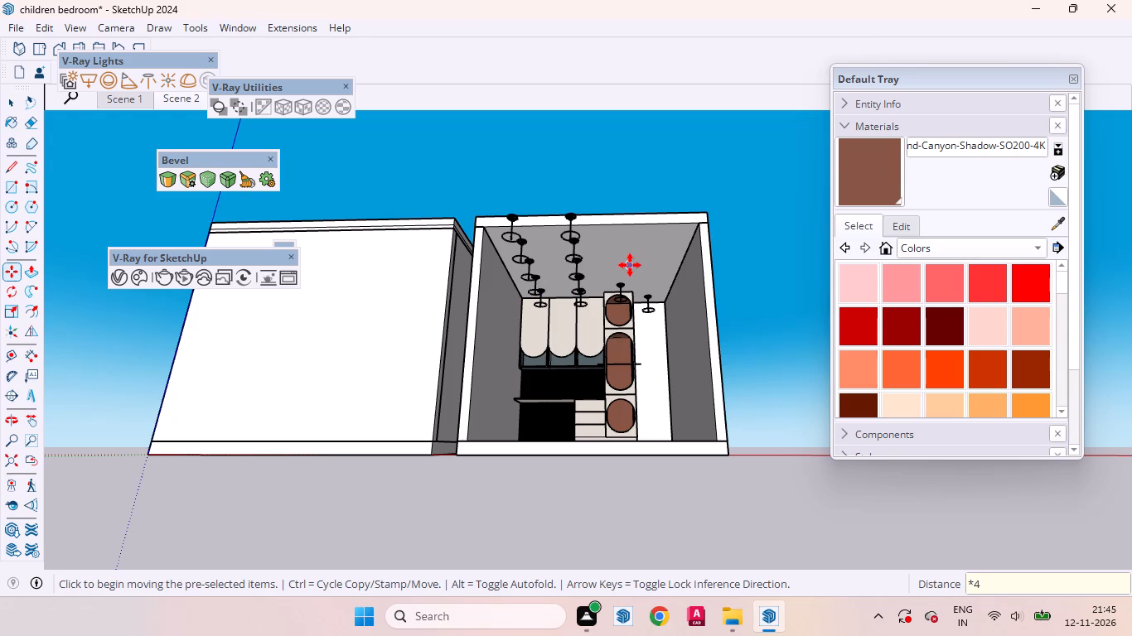
{"action": "key", "text": "space"}
Erase the two outermost copied lights that extend past the open front edge of the ceiling.
{"action": "scroll", "coordinate": [535, 188], "scroll_direction": "up", "scroll_amount": 4}
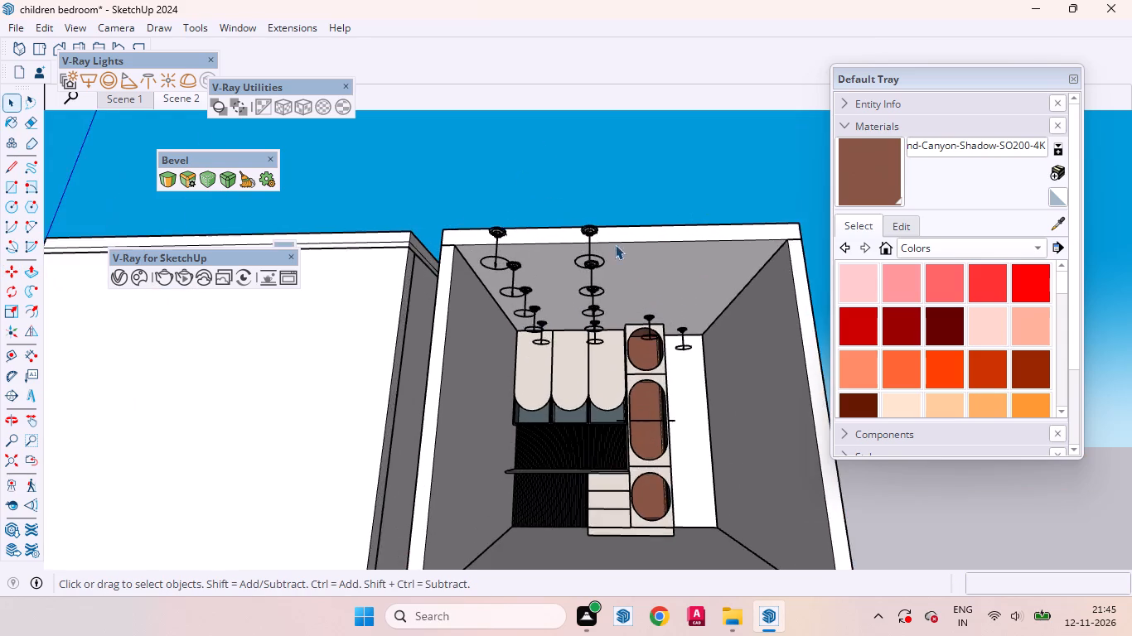
{"action": "scroll", "coordinate": [615, 244], "scroll_direction": "down", "scroll_amount": 4}
{"action": "middle_click_drag", "start_coordinate": [591, 264], "coordinate": [482, 198]}
{"action": "scroll", "coordinate": [573, 235], "scroll_direction": "up", "scroll_amount": 5}
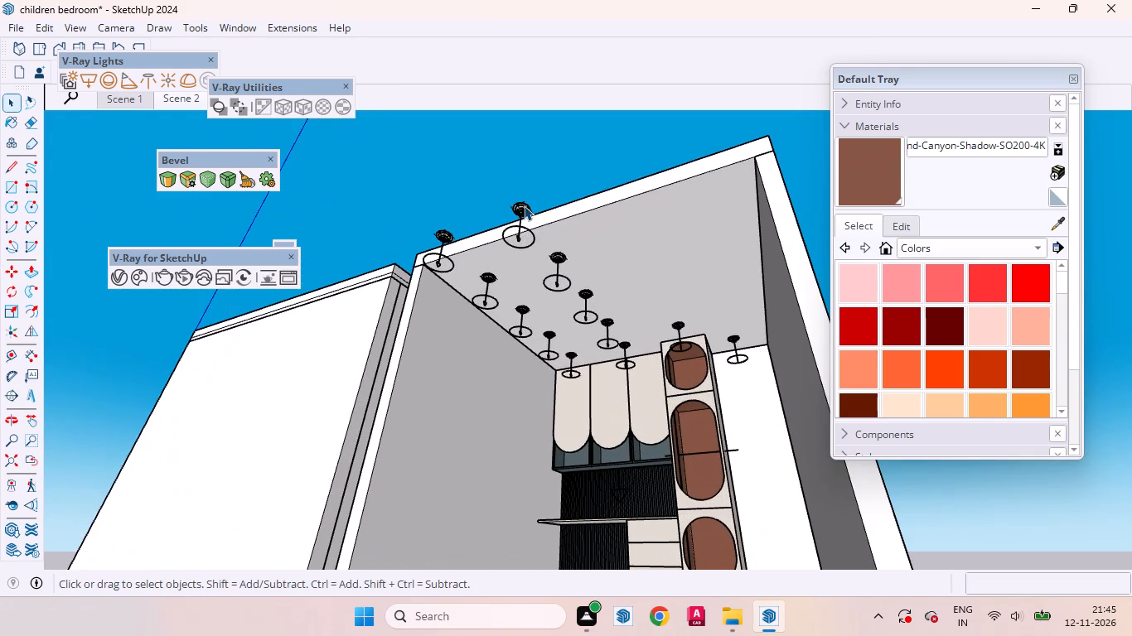
{"action": "left_click", "coordinate": [524, 205]}
{"action": "scroll", "coordinate": [492, 216], "scroll_direction": "up", "scroll_amount": 4}
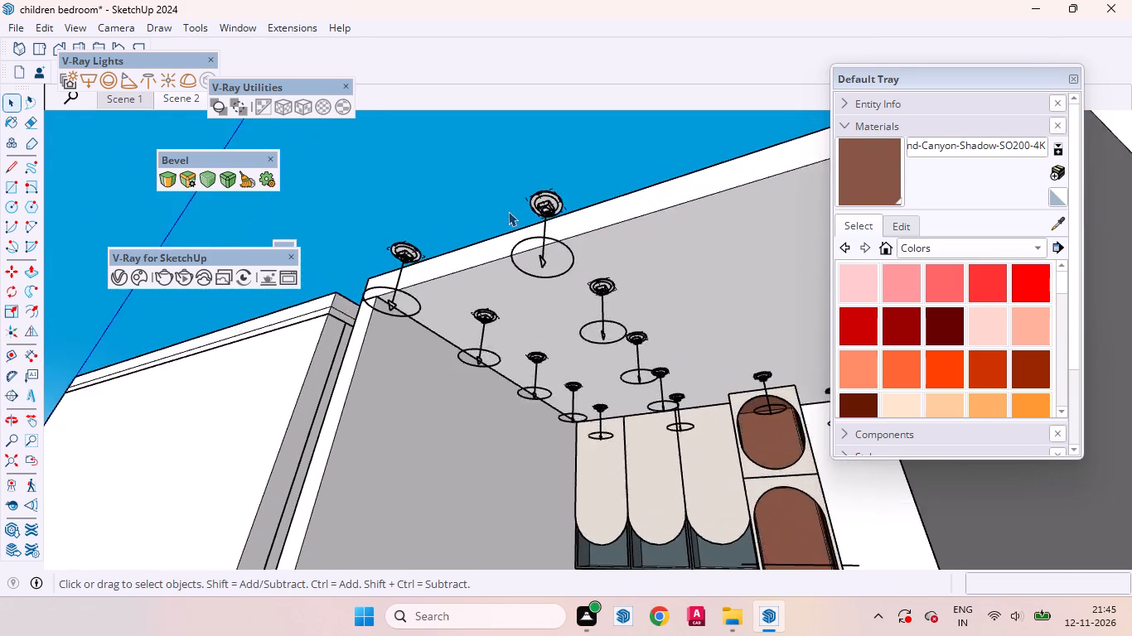
{"action": "scroll", "coordinate": [508, 211], "scroll_direction": "up", "scroll_amount": 2}
{"action": "left_click", "coordinate": [567, 197]}
{"action": "right_click", "coordinate": [554, 197]}
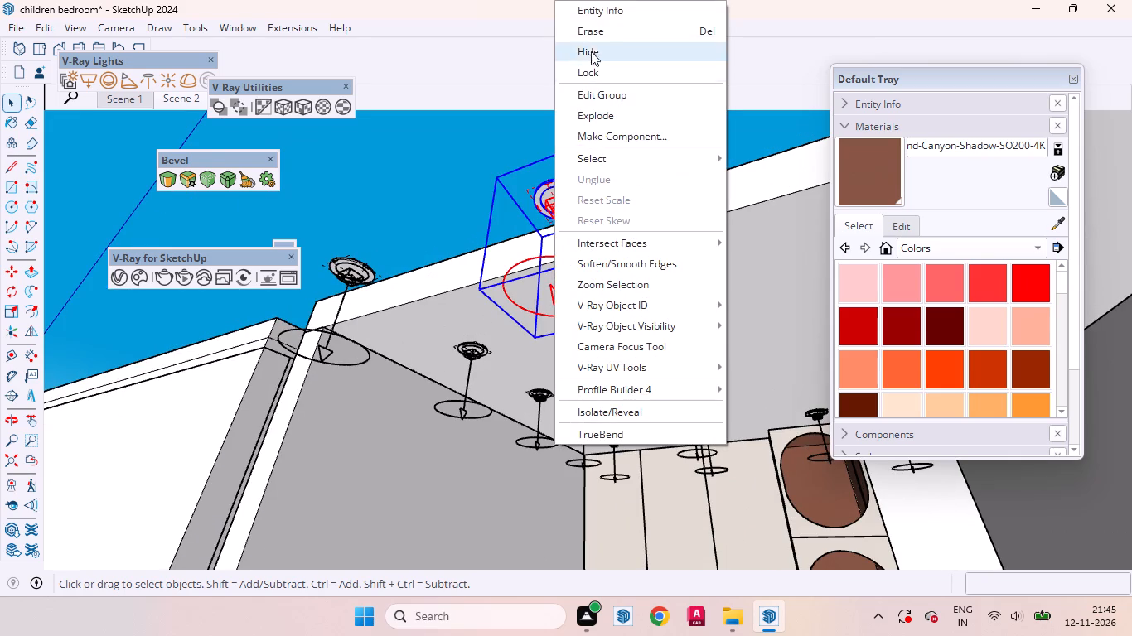
{"action": "left_click", "coordinate": [587, 31]}
{"action": "left_click", "coordinate": [336, 260]}
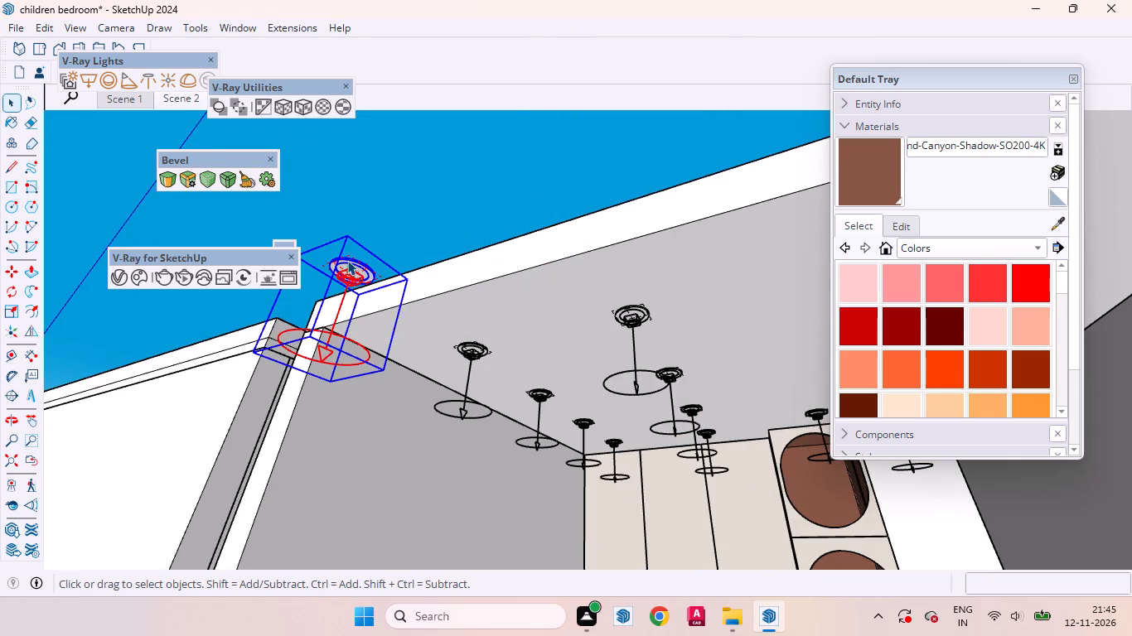
{"action": "right_click", "coordinate": [347, 260]}
{"action": "left_click", "coordinate": [384, 31]}
Copy the six lights in the three front rows about 4' 4 11/16" across the ceiling toward the opposite side wall.
{"action": "scroll", "coordinate": [409, 176], "scroll_direction": "down", "scroll_amount": 8}
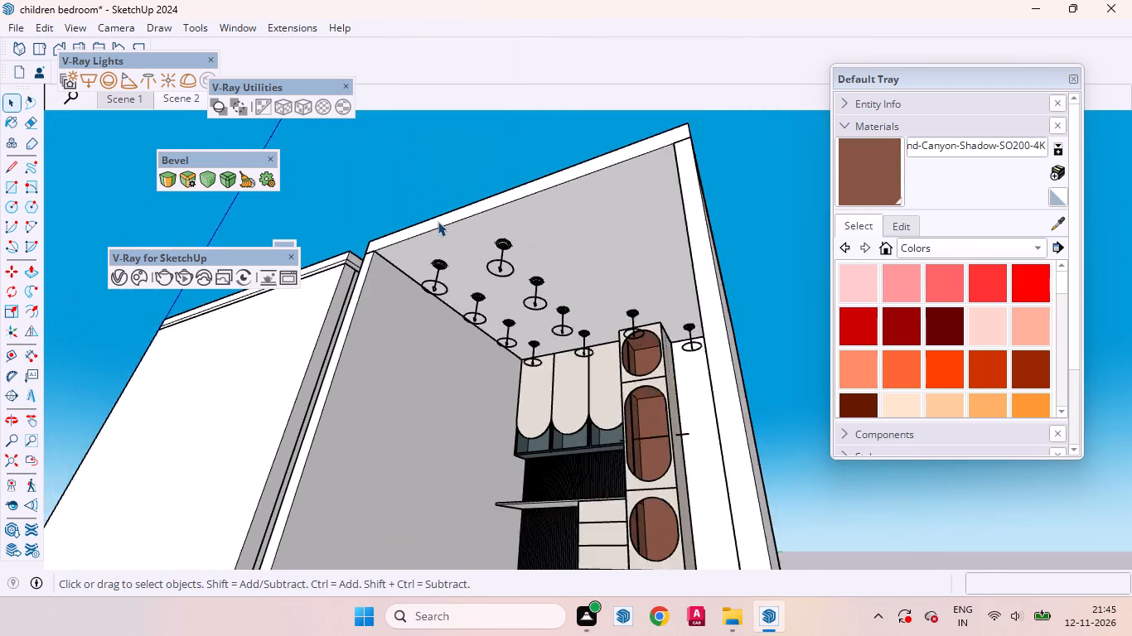
{"action": "scroll", "coordinate": [438, 221], "scroll_direction": "down", "scroll_amount": 4}
{"action": "middle_click_drag", "start_coordinate": [484, 273], "coordinate": [637, 248]}
{"action": "scroll", "coordinate": [588, 229], "scroll_direction": "up", "scroll_amount": 2}
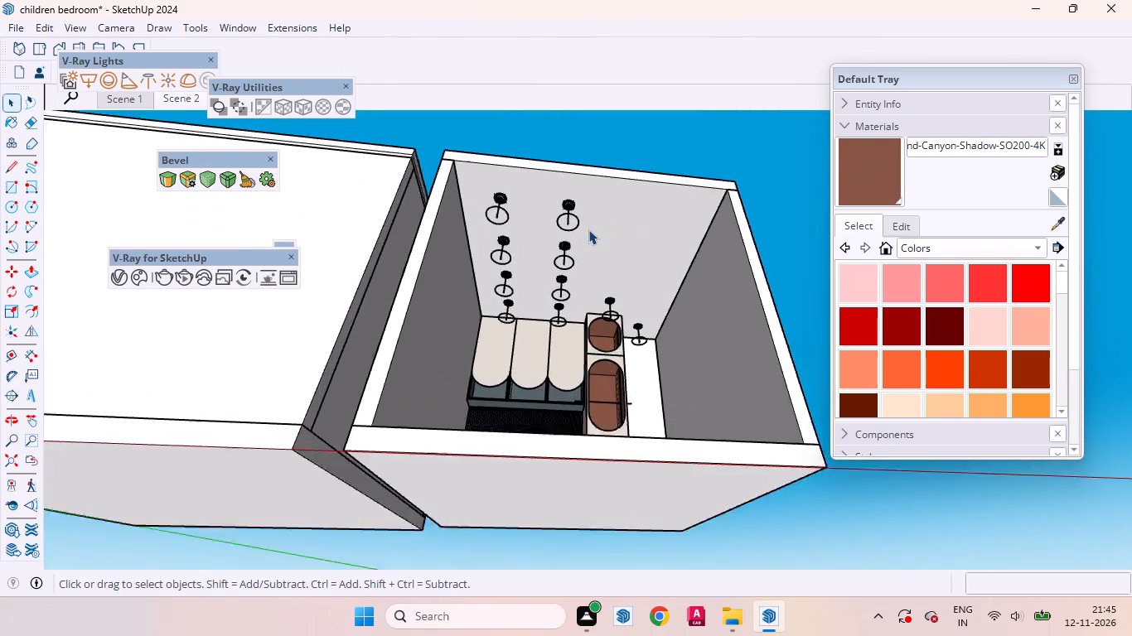
{"action": "scroll", "coordinate": [588, 229], "scroll_direction": "up", "scroll_amount": 1}
{"action": "scroll", "coordinate": [604, 300], "scroll_direction": "up", "scroll_amount": 3}
{"action": "middle_click_drag", "start_coordinate": [583, 316], "coordinate": [556, 248]}
{"action": "middle_click_drag", "start_coordinate": [570, 238], "coordinate": [594, 213]}
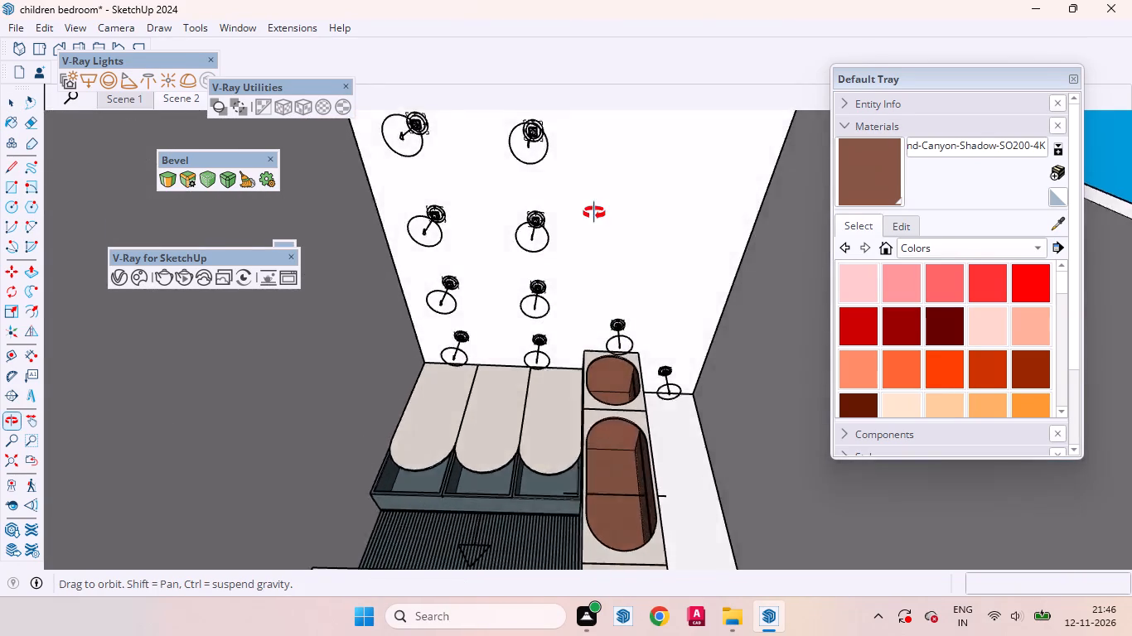
{"action": "middle_click_drag", "start_coordinate": [594, 213], "coordinate": [598, 259]}
{"action": "scroll", "coordinate": [555, 343], "scroll_direction": "down", "scroll_amount": 3}
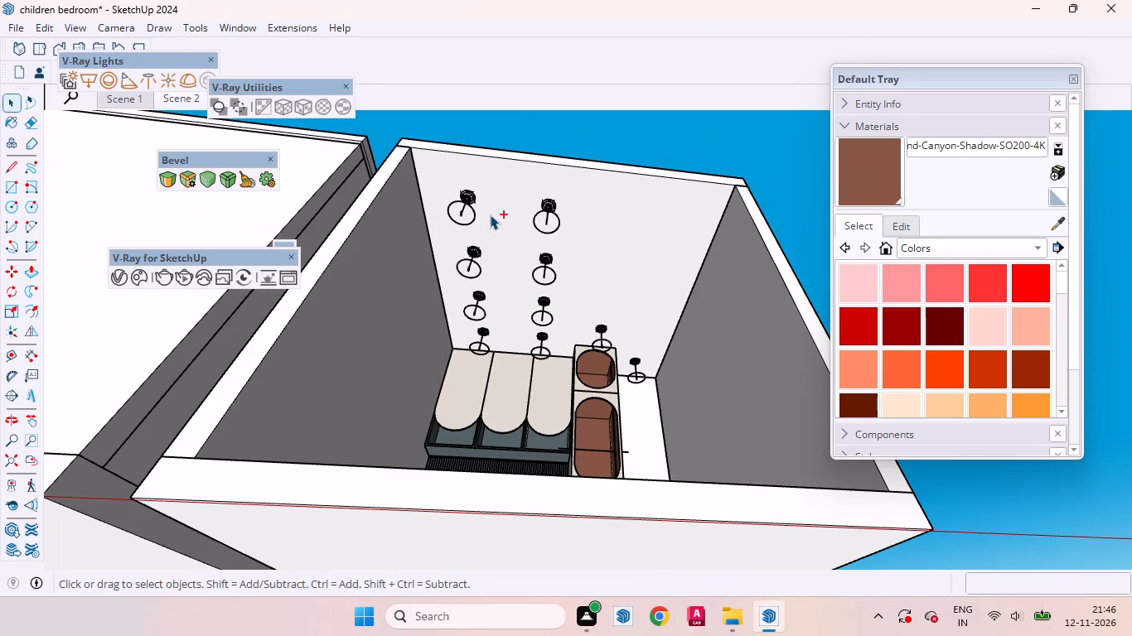
{"action": "left_click", "coordinate": [467, 196], "text": "ctrl"}
{"action": "left_click", "coordinate": [552, 202], "text": "ctrl"}
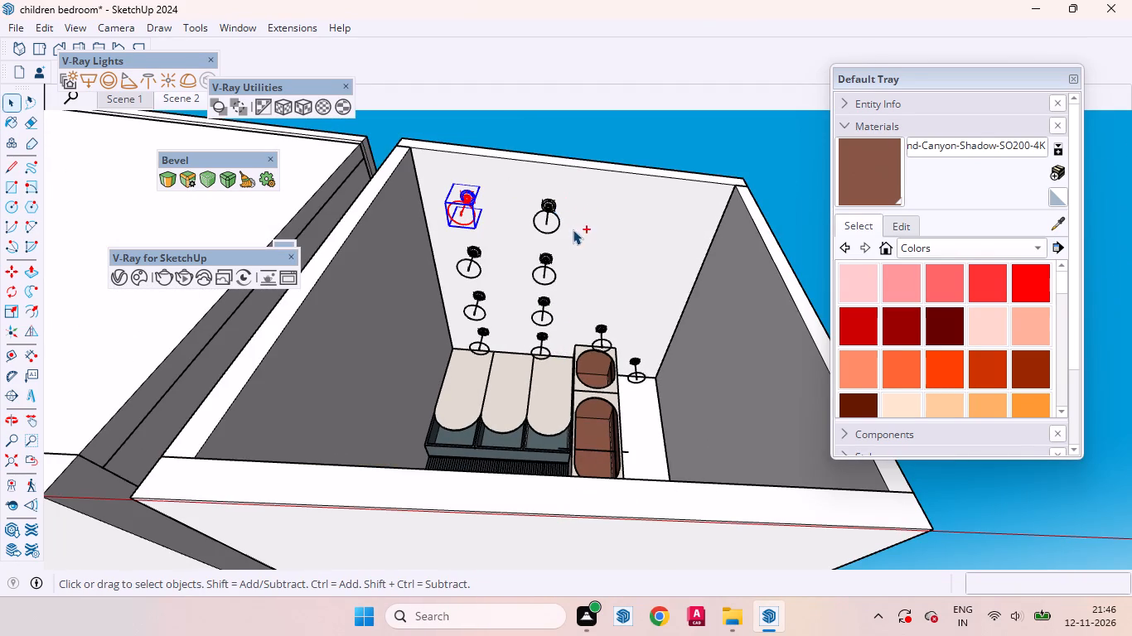
{"action": "left_click", "coordinate": [548, 208]}
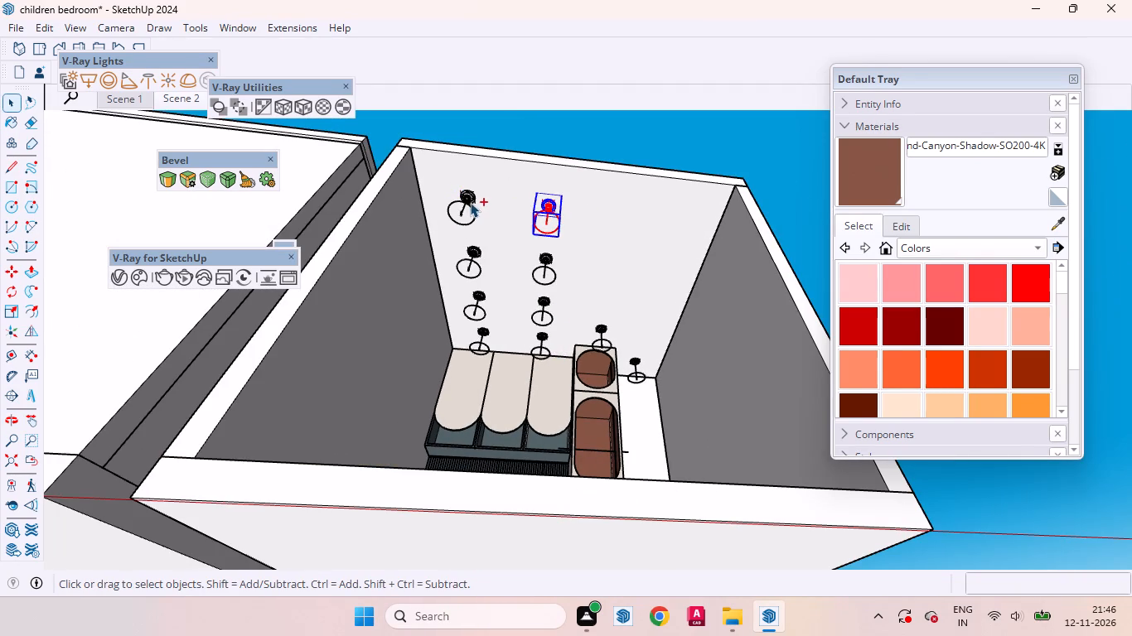
{"action": "left_click", "coordinate": [472, 194], "text": "ctrl"}
{"action": "left_click", "coordinate": [466, 200], "text": "ctrl"}
{"action": "left_click", "coordinate": [471, 258], "text": "ctrl"}
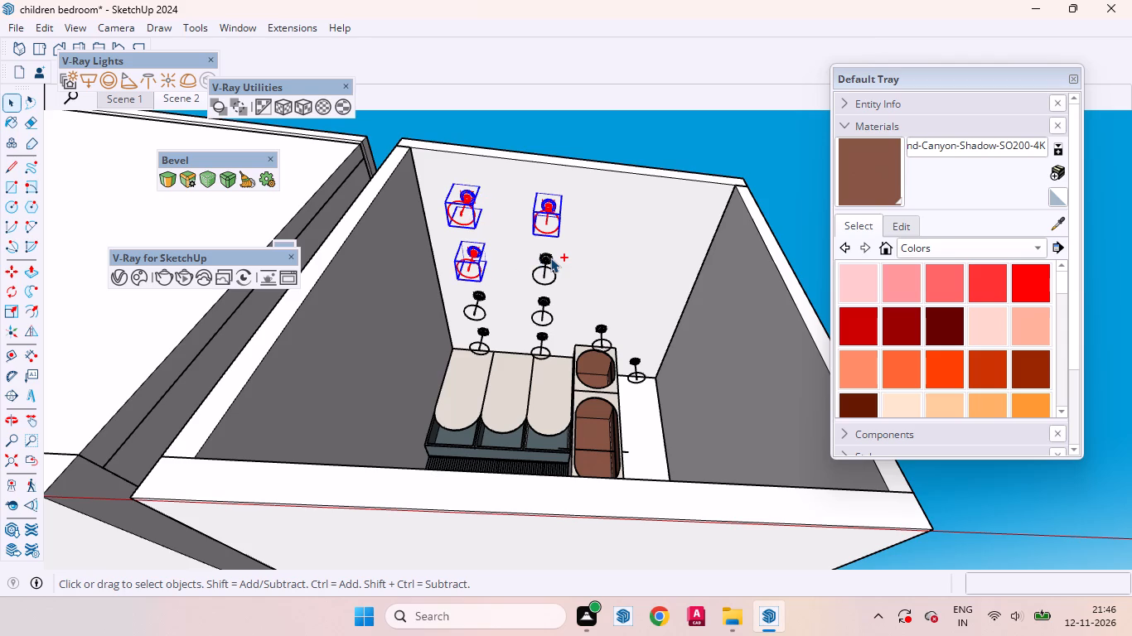
{"action": "left_click", "coordinate": [545, 258], "text": "ctrl"}
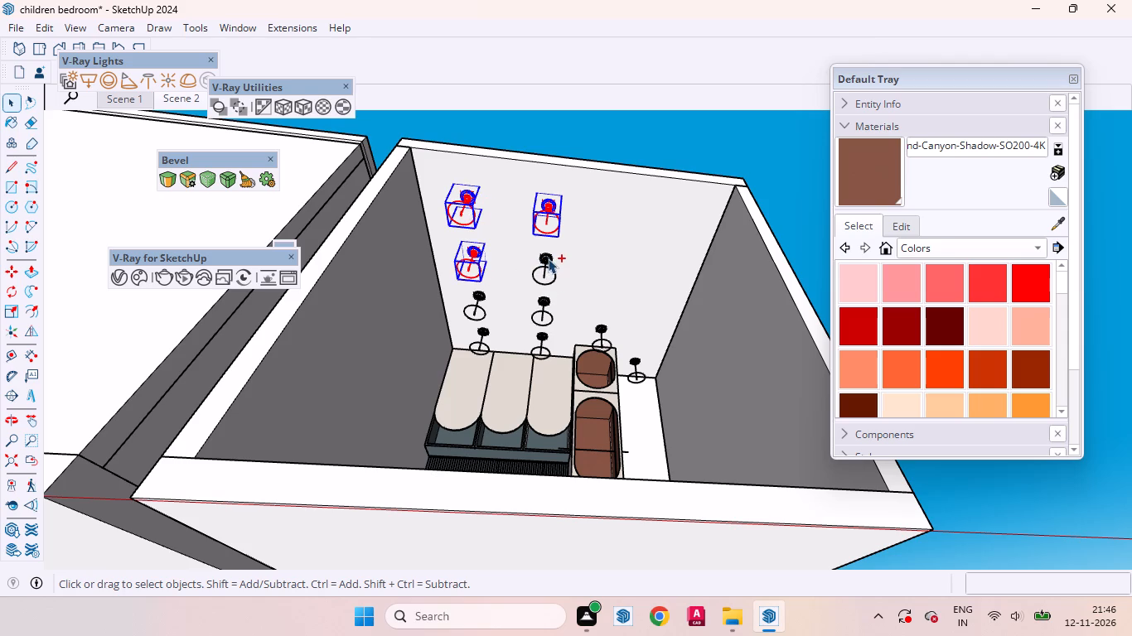
{"action": "left_click", "coordinate": [547, 263], "text": "ctrl"}
{"action": "left_click", "coordinate": [546, 301], "text": "ctrl"}
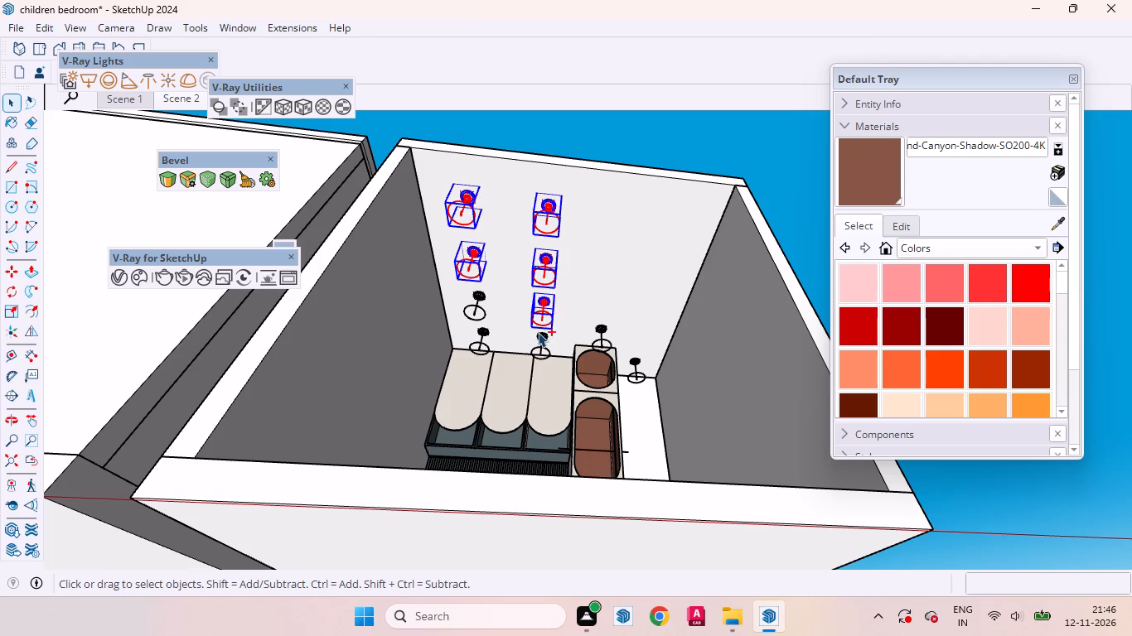
{"action": "left_click", "coordinate": [482, 296], "text": "ctrl"}
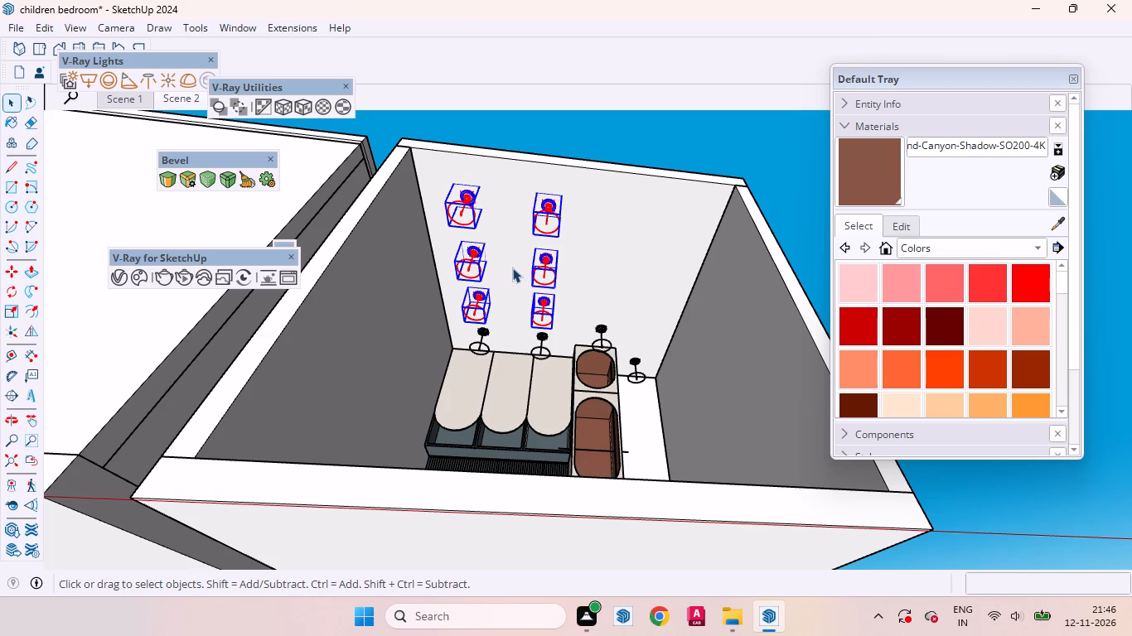
{"action": "left_click", "coordinate": [512, 267]}
{"action": "key", "text": "m"}
{"action": "left_click", "coordinate": [502, 208]}
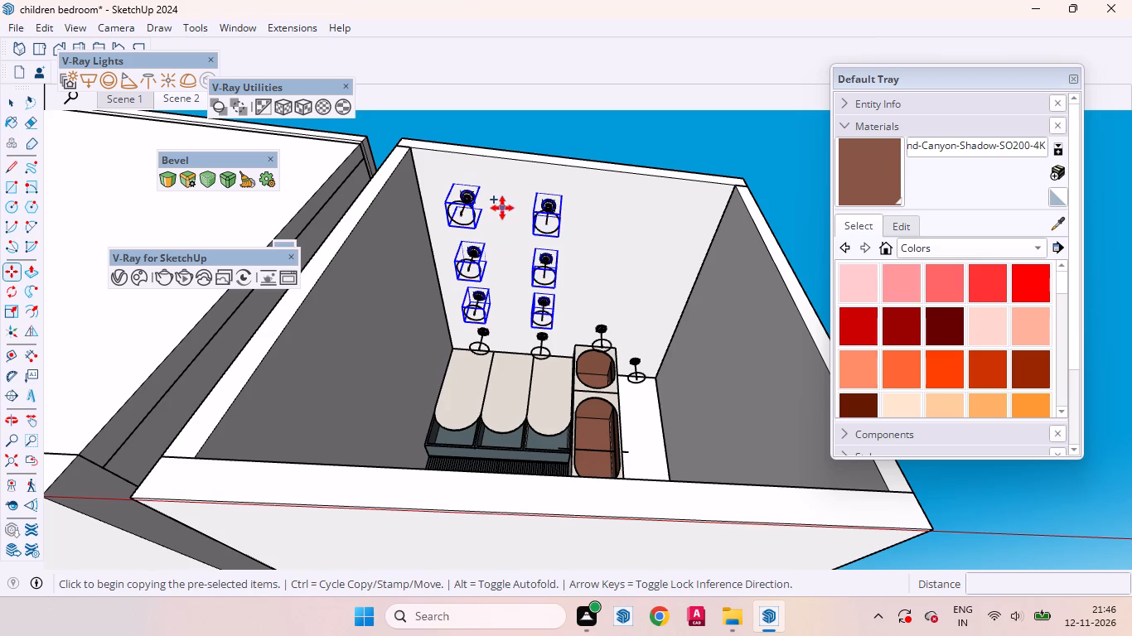
{"action": "left_click", "coordinate": [642, 224]}
{"action": "key", "text": "space"}
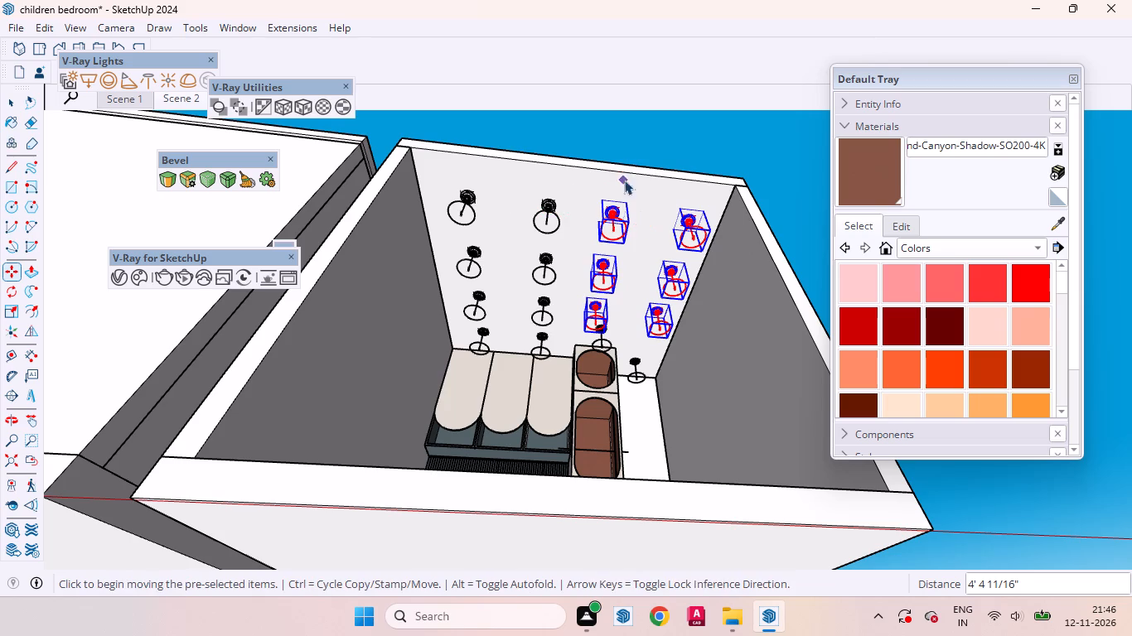
{"action": "left_click", "coordinate": [640, 153]}
{"action": "middle_click_drag", "start_coordinate": [650, 265], "coordinate": [571, 317]}
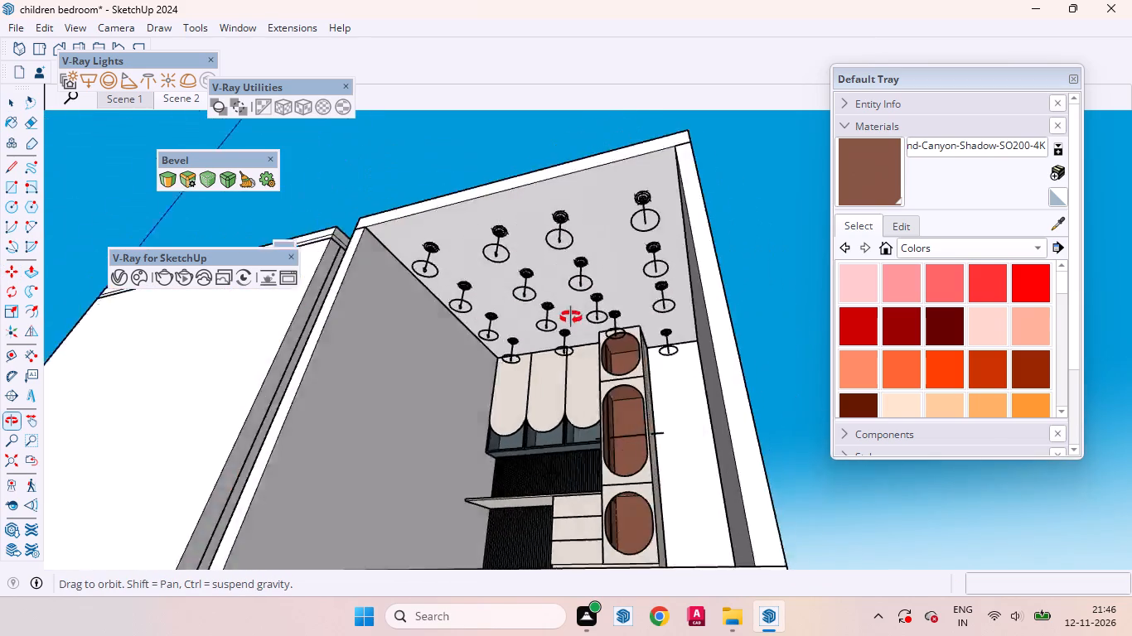
{"action": "middle_click_drag", "start_coordinate": [571, 317], "coordinate": [655, 392]}
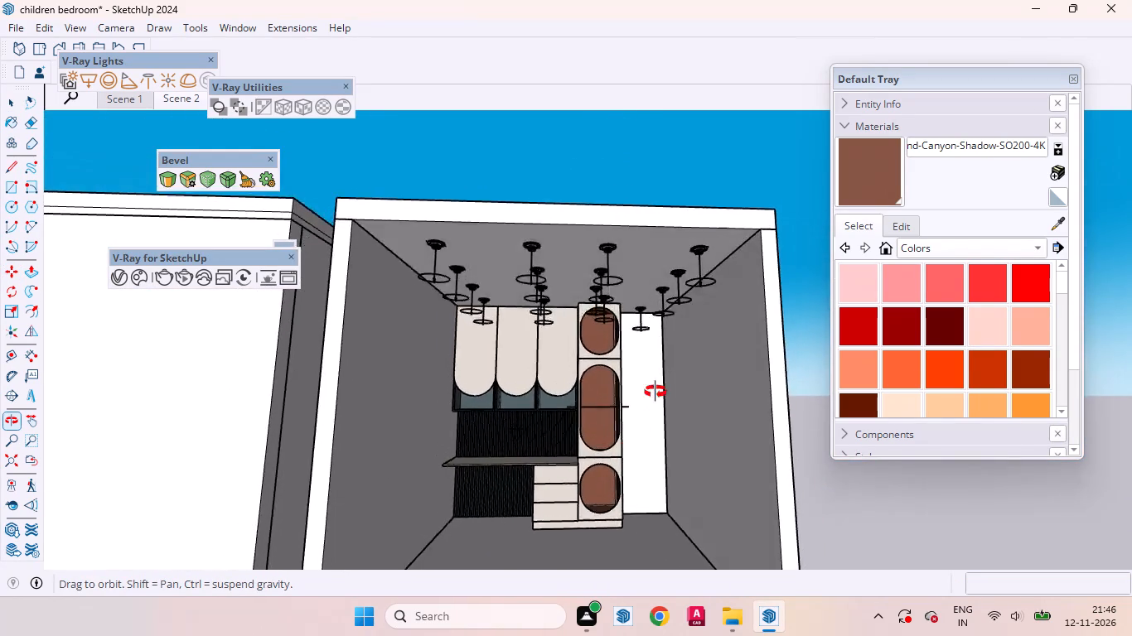
{"action": "middle_click_drag", "start_coordinate": [655, 392], "coordinate": [627, 422]}
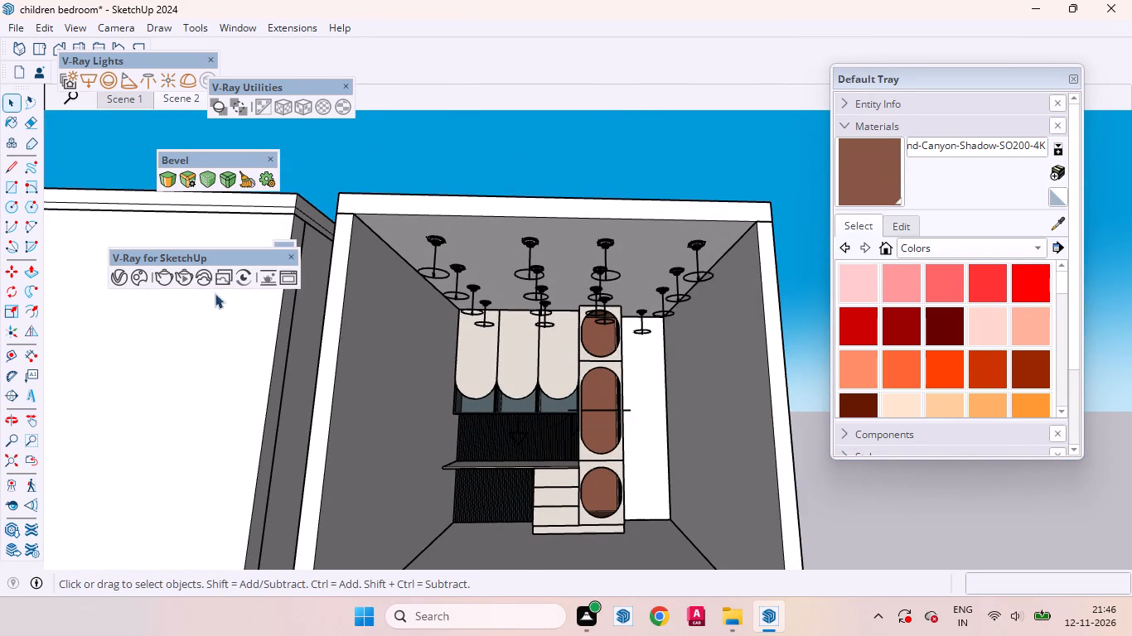
Open the V-Ray Asset Editor to access the scene's materials.
{"action": "left_click", "coordinate": [124, 277]}
{"action": "scroll", "coordinate": [631, 434], "scroll_direction": "up", "scroll_amount": 2}
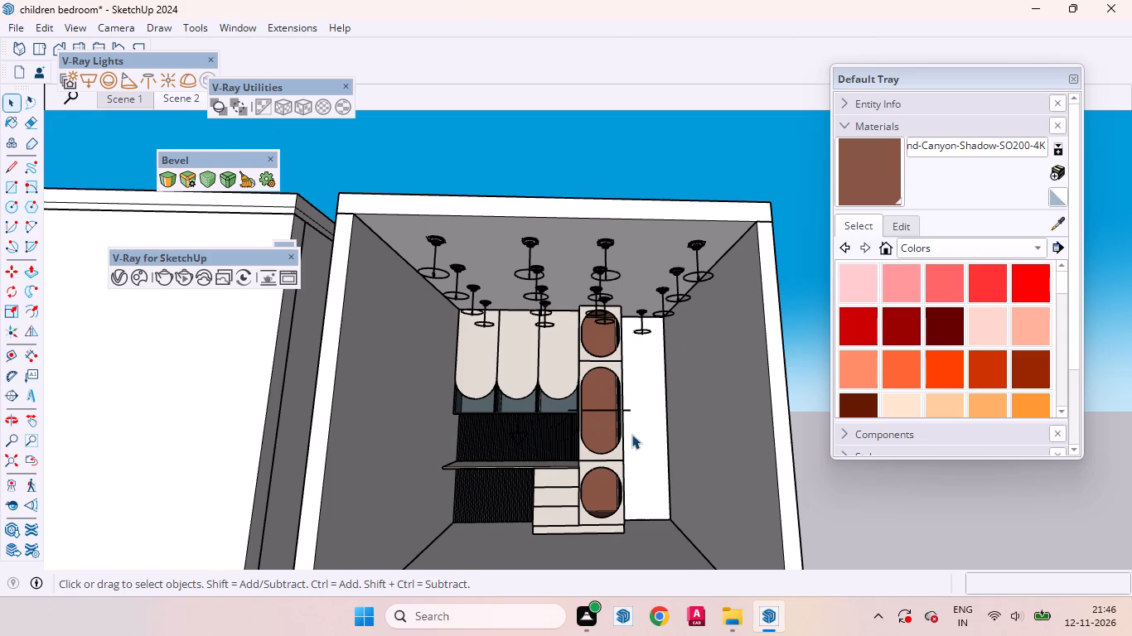
{"action": "scroll", "coordinate": [631, 434], "scroll_direction": "up", "scroll_amount": 3}
{"action": "middle_click", "coordinate": [642, 432]}
{"action": "scroll", "coordinate": [642, 432], "scroll_direction": "up", "scroll_amount": 3}
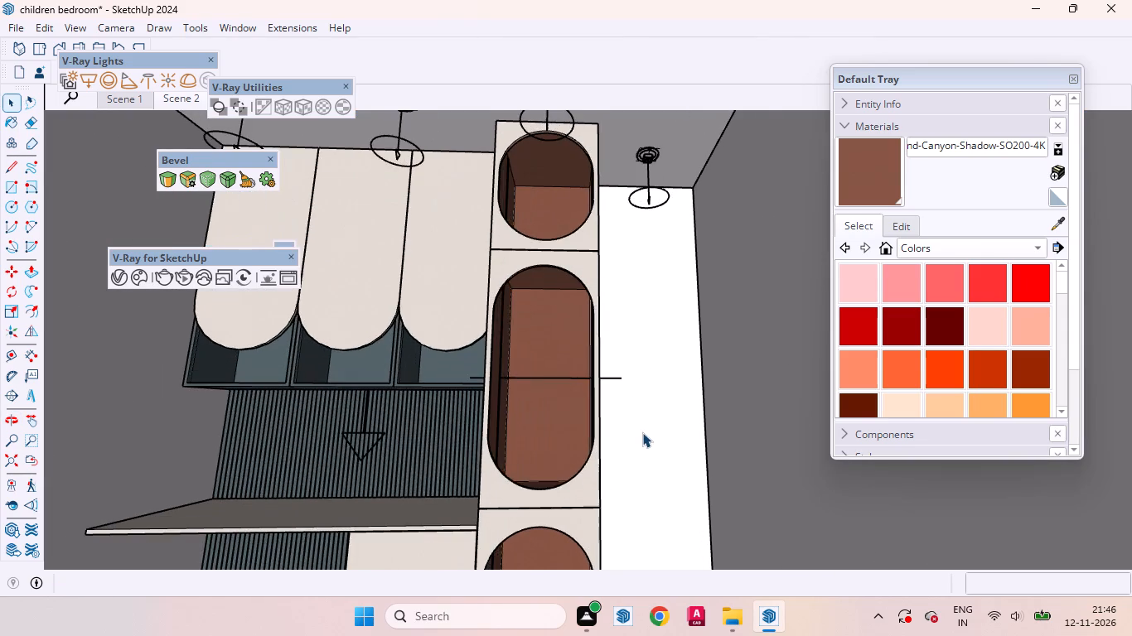
{"action": "scroll", "coordinate": [642, 432], "scroll_direction": "down", "scroll_amount": 4}
{"action": "scroll", "coordinate": [642, 432], "scroll_direction": "up", "scroll_amount": 4}
{"action": "scroll", "coordinate": [642, 432], "scroll_direction": "down", "scroll_amount": 4}
{"action": "scroll", "coordinate": [642, 432], "scroll_direction": "up", "scroll_amount": 3}
{"action": "scroll", "coordinate": [642, 432], "scroll_direction": "down", "scroll_amount": 4}
{"action": "scroll", "coordinate": [642, 432], "scroll_direction": "up", "scroll_amount": 2}
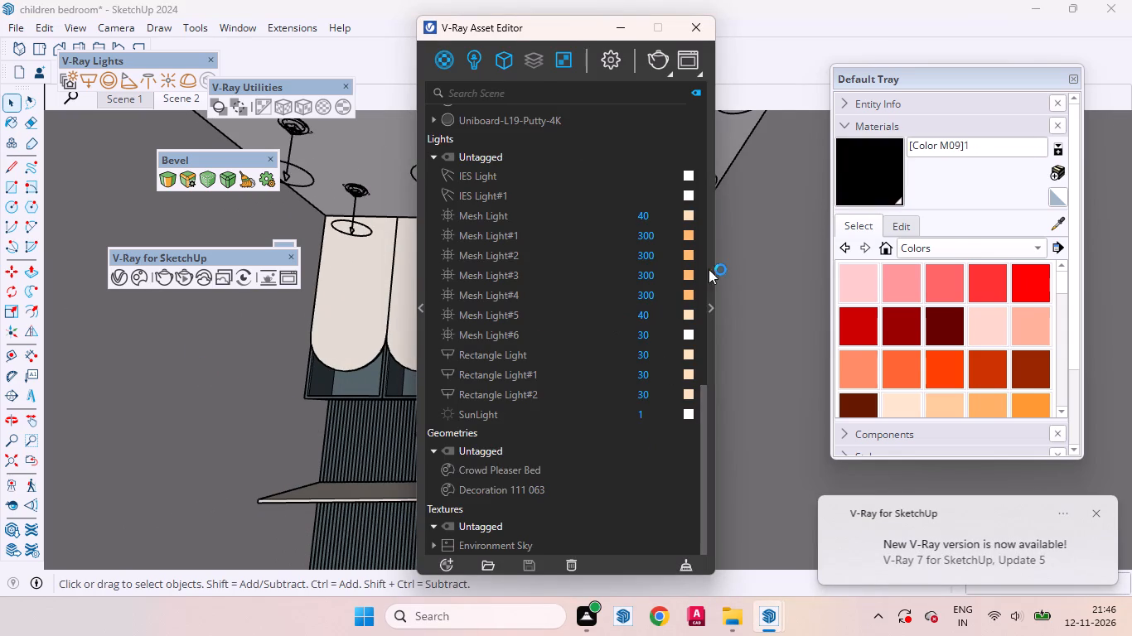
Sample the arched cabinet fronts' Olon-Fresh-Linen-VT10-1K material and brighten its V-Ray reflection color to a medium grey.
{"action": "left_click", "coordinate": [1057, 220]}
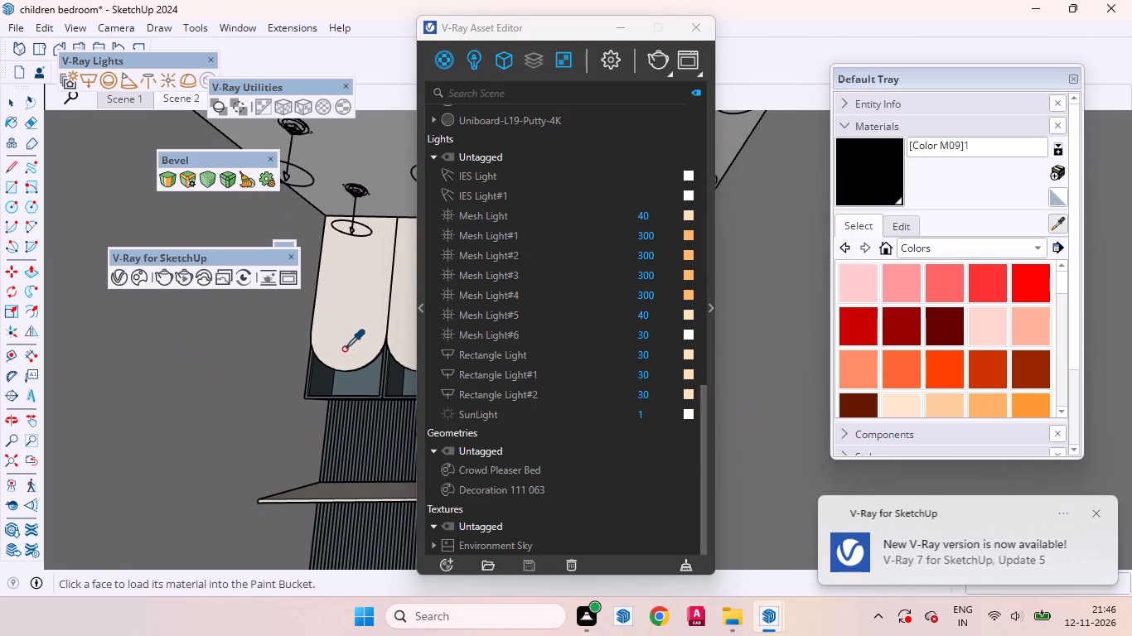
{"action": "left_click", "coordinate": [364, 305]}
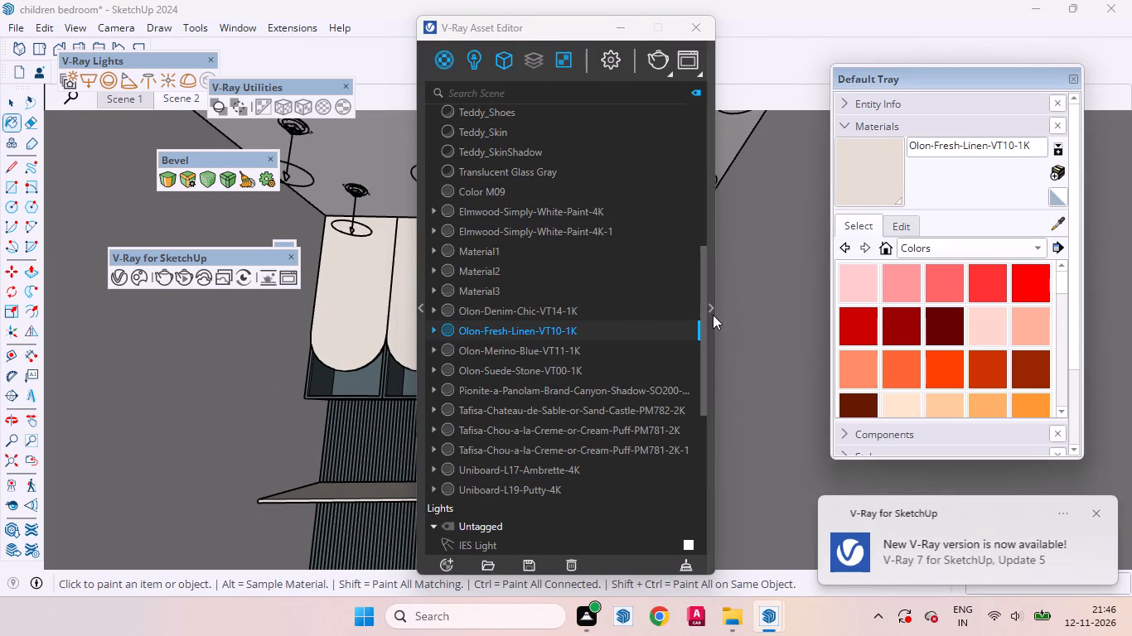
{"action": "left_click", "coordinate": [712, 313]}
{"action": "left_click_drag", "start_coordinate": [816, 33], "coordinate": [652, 25]}
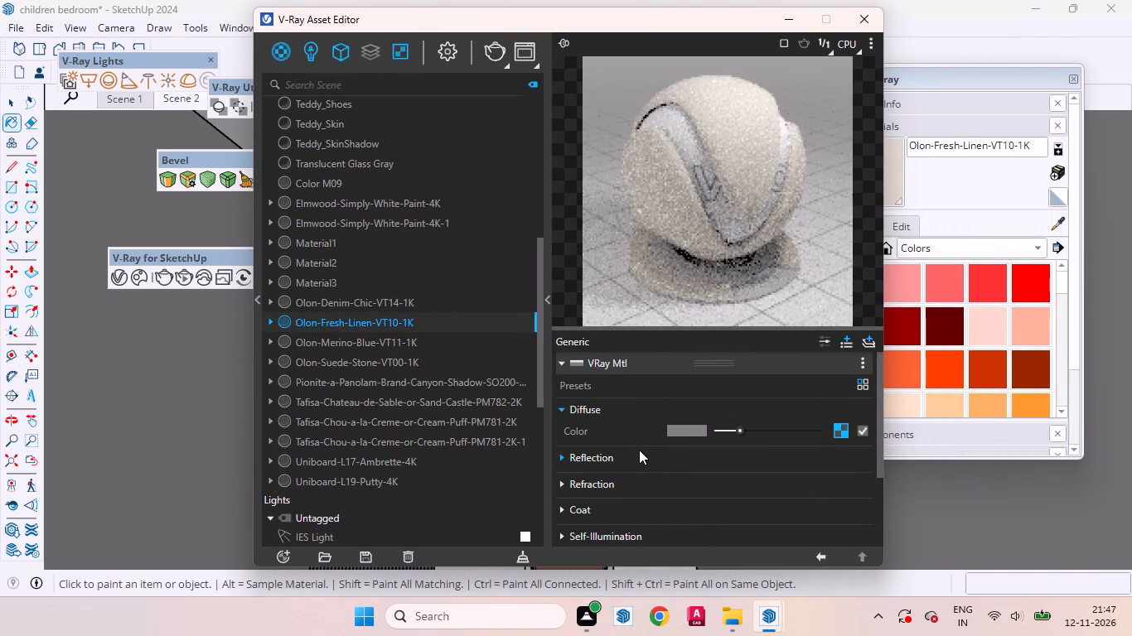
{"action": "left_click", "coordinate": [637, 457]}
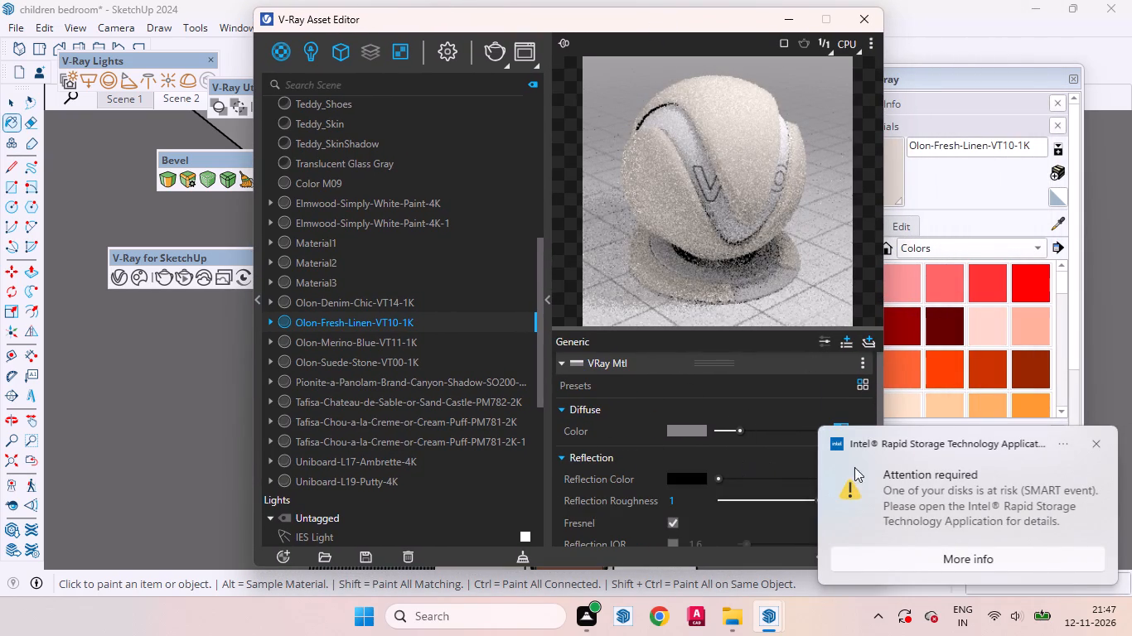
{"action": "left_click", "coordinate": [1097, 438]}
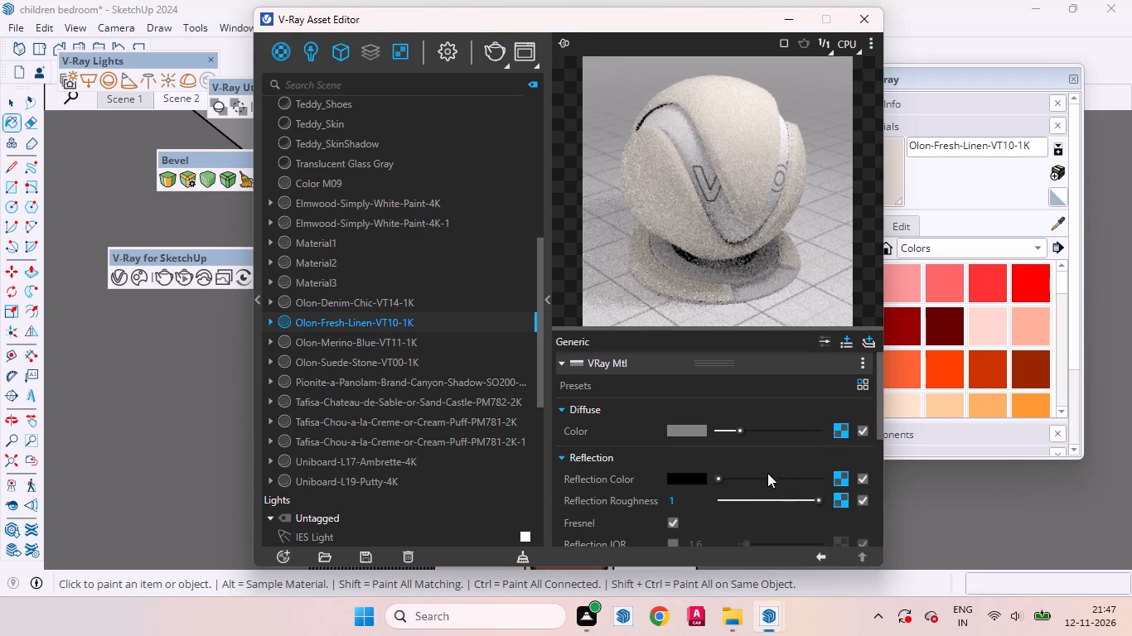
{"action": "left_click_drag", "start_coordinate": [719, 479], "coordinate": [722, 476]}
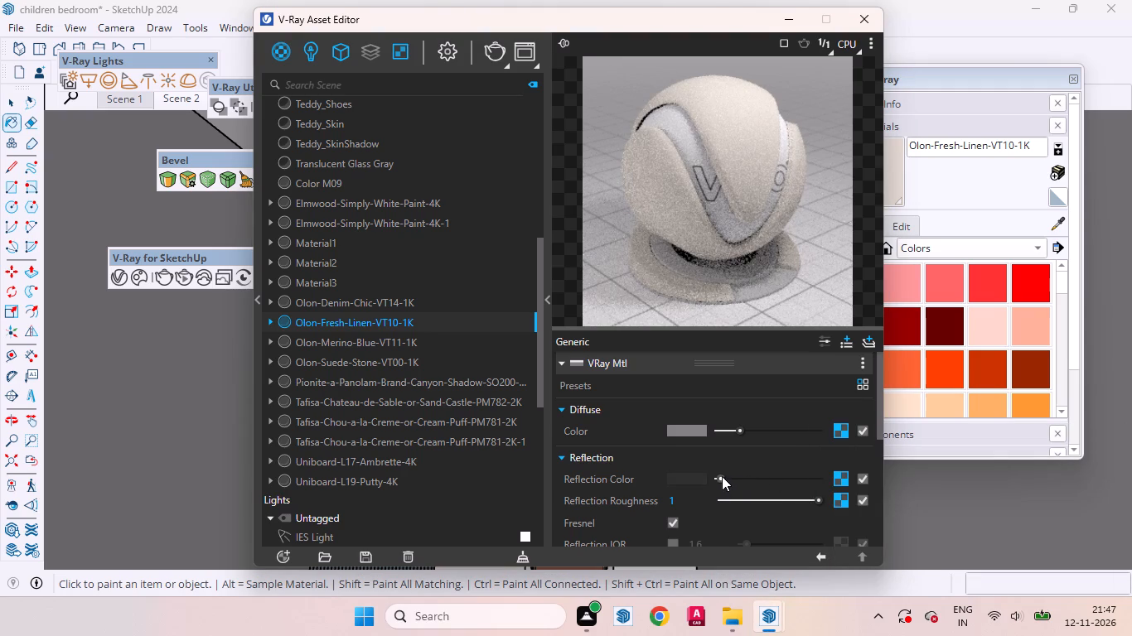
{"action": "left_click_drag", "start_coordinate": [722, 476], "coordinate": [756, 476]}
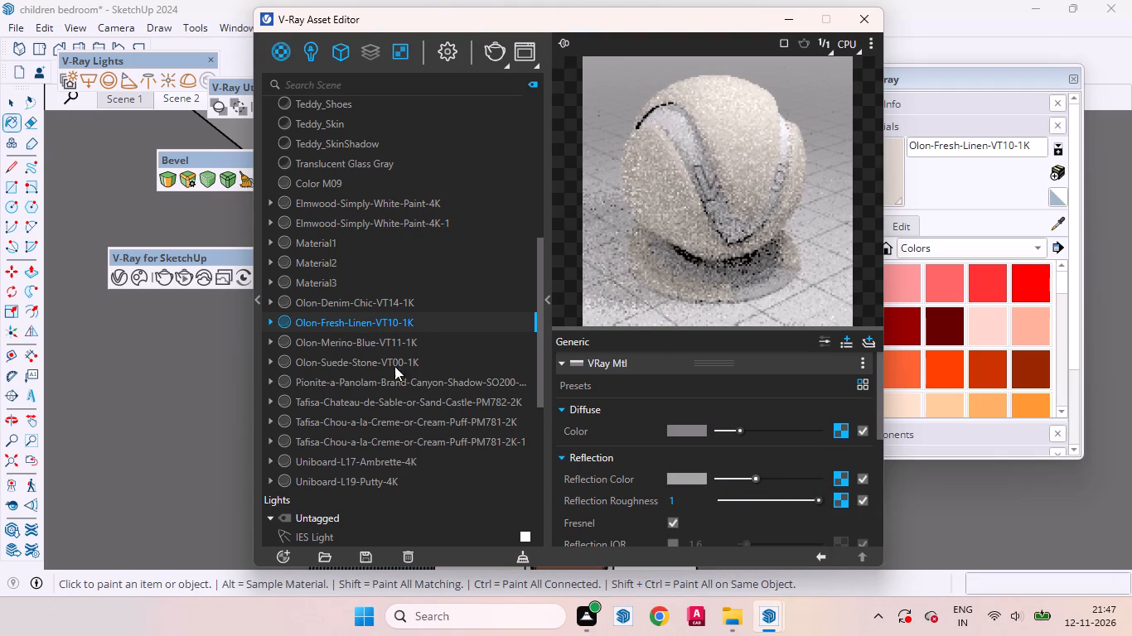
Sample the brown Pionite Canyon-Shadow-SO200-4K material inside the rounded niche and brighten its reflection color to a medium grey.
{"action": "left_click_drag", "start_coordinate": [651, 22], "coordinate": [624, 110]}
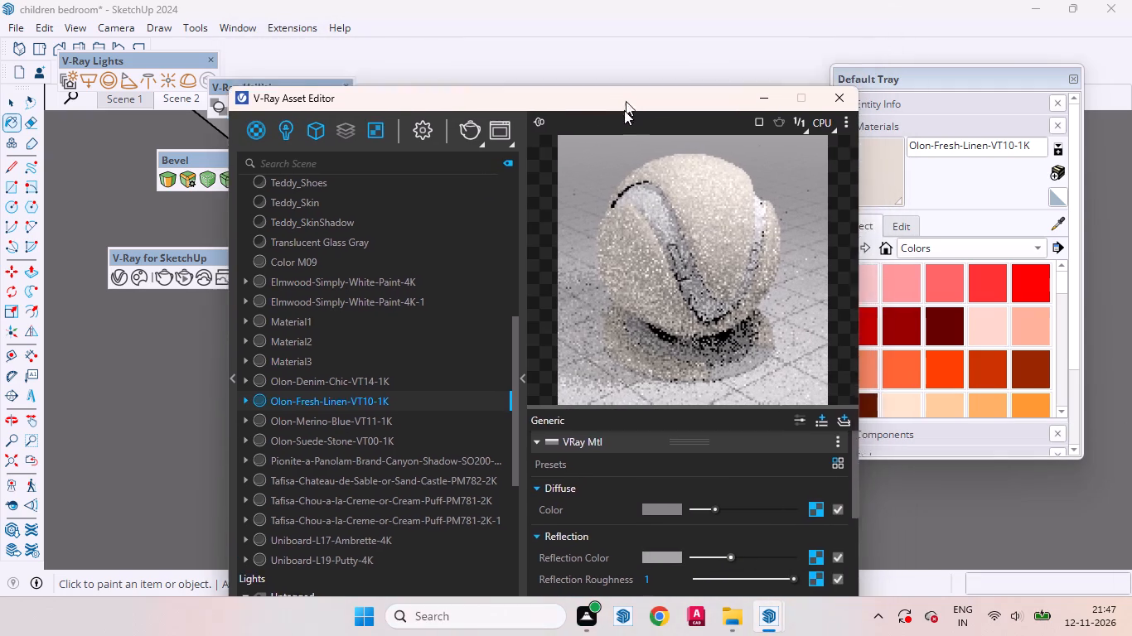
{"action": "left_click_drag", "start_coordinate": [624, 110], "coordinate": [578, 396]}
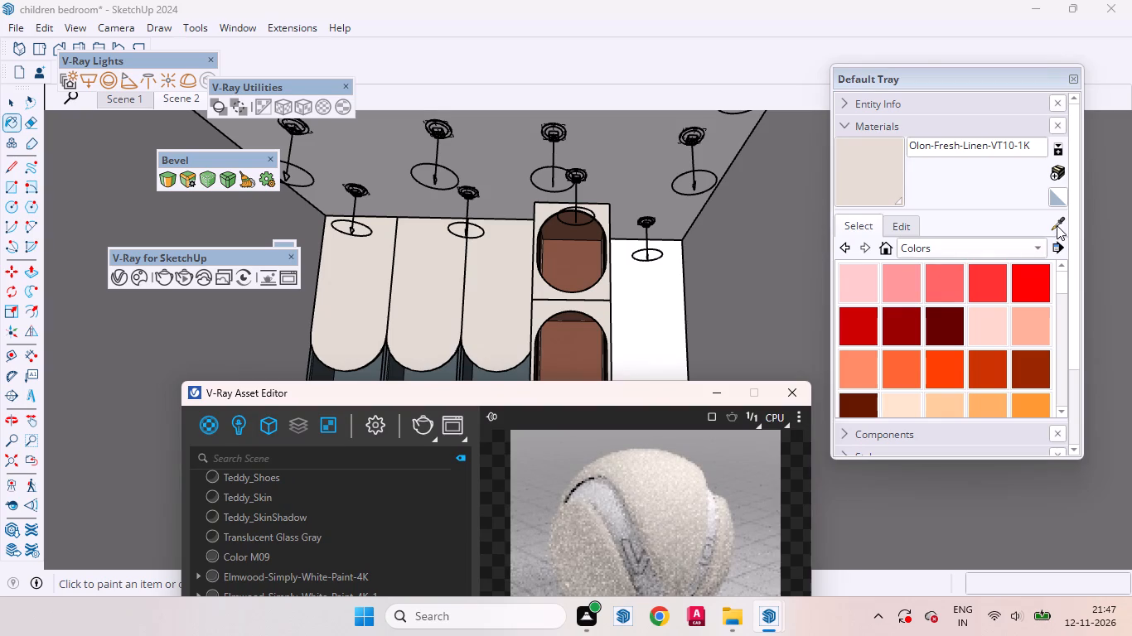
{"action": "left_click", "coordinate": [1056, 224]}
{"action": "scroll", "coordinate": [573, 251], "scroll_direction": "up", "scroll_amount": 10}
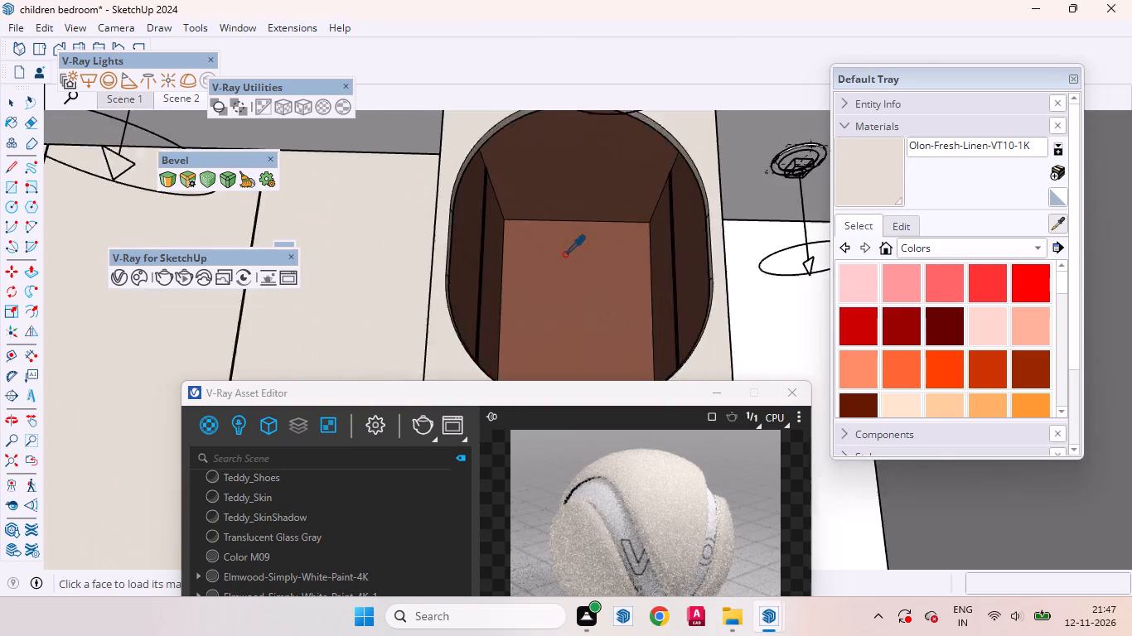
{"action": "scroll", "coordinate": [564, 254], "scroll_direction": "up", "scroll_amount": 4}
{"action": "left_click", "coordinate": [571, 261]}
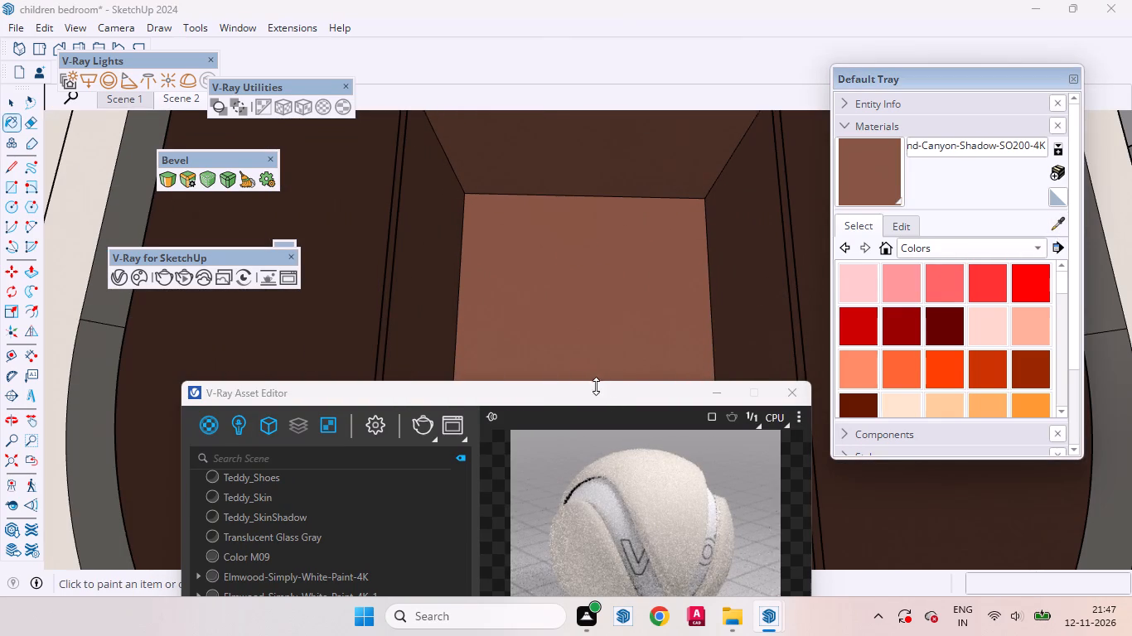
{"action": "left_click_drag", "start_coordinate": [596, 393], "coordinate": [635, 219]}
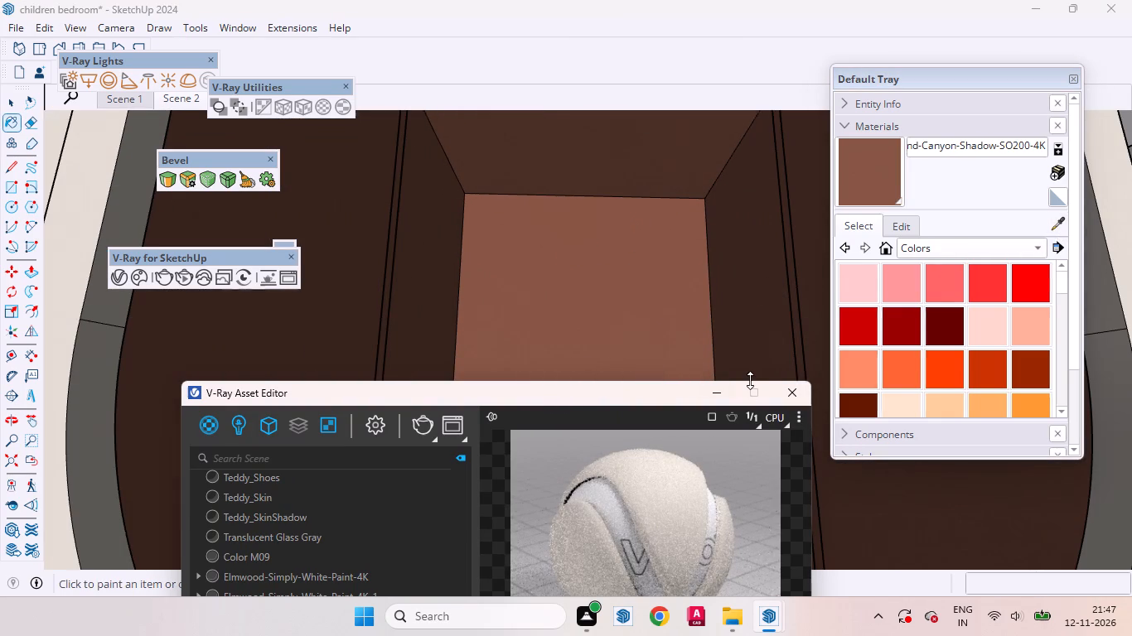
{"action": "left_click_drag", "start_coordinate": [564, 393], "coordinate": [602, 273]}
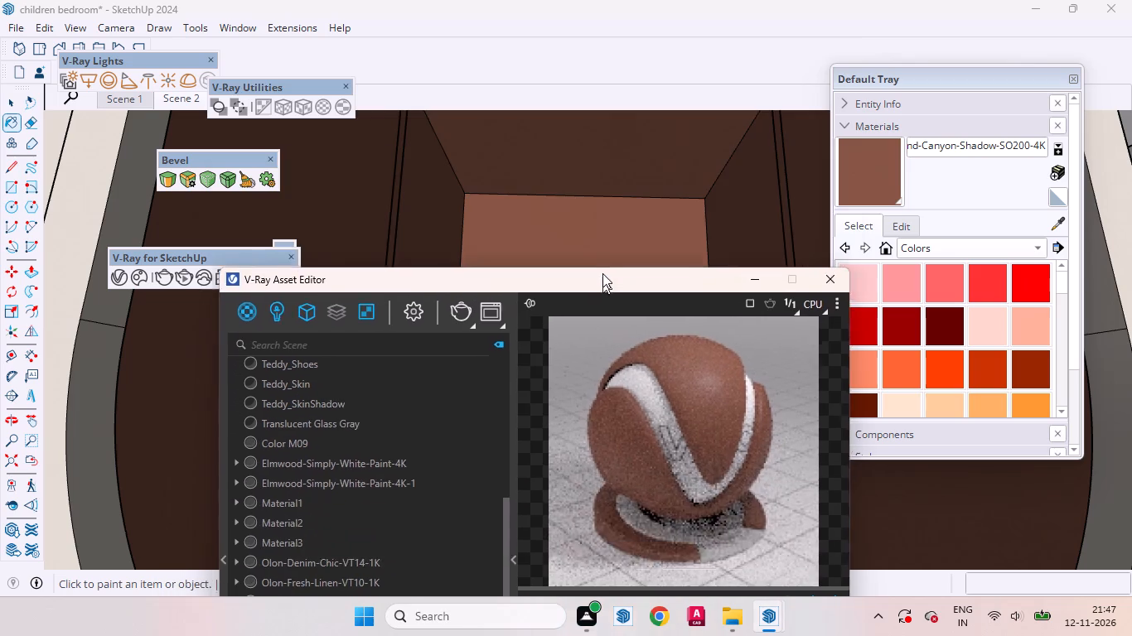
{"action": "left_click_drag", "start_coordinate": [602, 273], "coordinate": [593, 46]}
{"action": "left_click", "coordinate": [605, 479]}
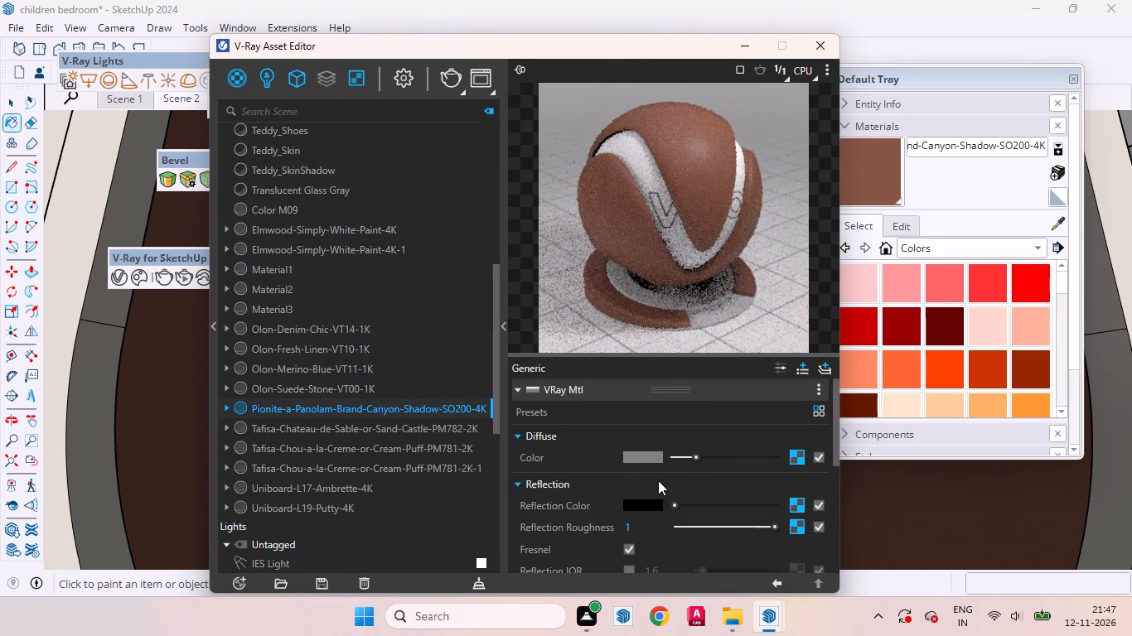
{"action": "left_click_drag", "start_coordinate": [675, 504], "coordinate": [706, 503]}
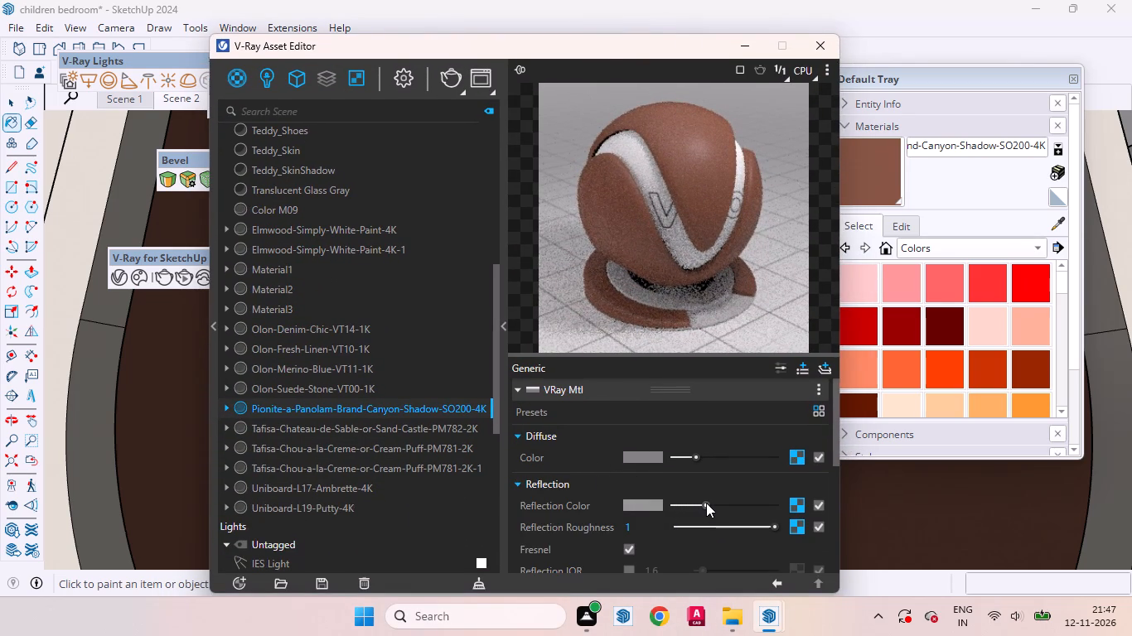
{"action": "left_click_drag", "start_coordinate": [706, 503], "coordinate": [706, 501]}
Sample the blue-grey Olon-Denim-Chic-VT14-1K material inside the open shelf under the arched fronts and brighten its reflection color to a medium grey.
{"action": "left_click_drag", "start_coordinate": [602, 46], "coordinate": [602, 67]}
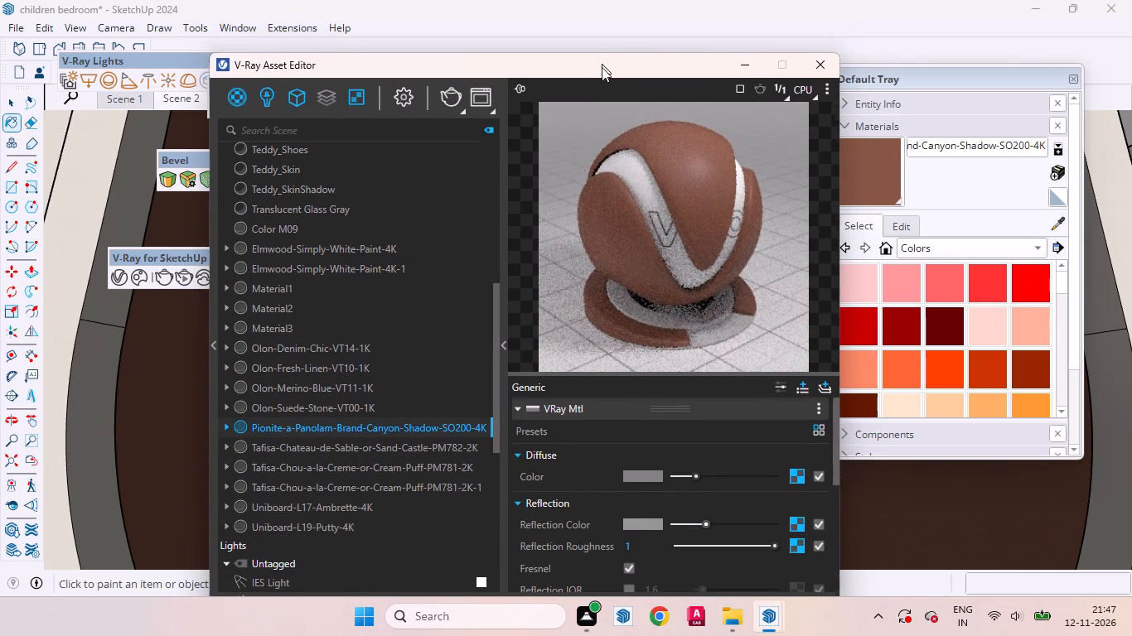
{"action": "left_click_drag", "start_coordinate": [602, 67], "coordinate": [655, 567]}
{"action": "scroll", "coordinate": [657, 397], "scroll_direction": "down", "scroll_amount": 6}
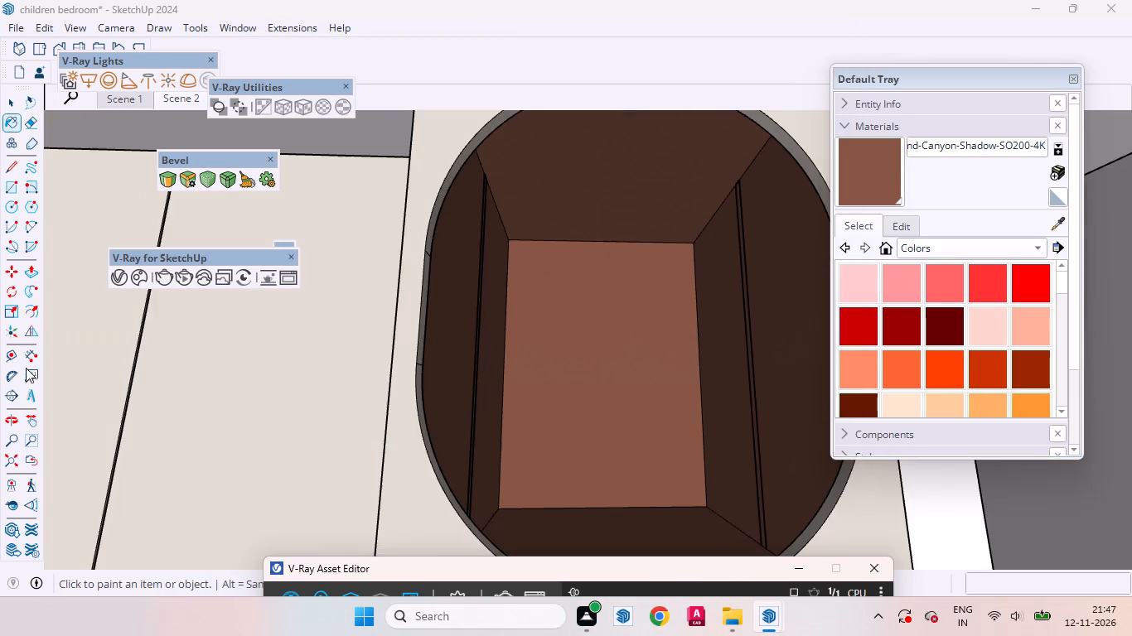
{"action": "scroll", "coordinate": [302, 328], "scroll_direction": "down", "scroll_amount": 3}
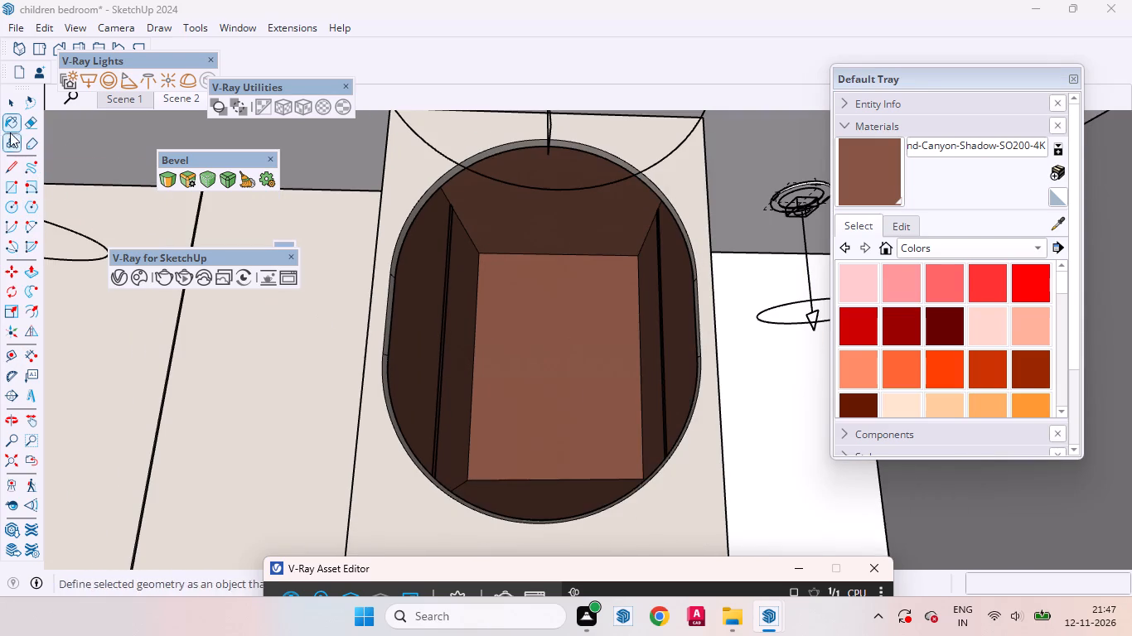
{"action": "left_click", "coordinate": [10, 99]}
{"action": "scroll", "coordinate": [312, 248], "scroll_direction": "down", "scroll_amount": 11}
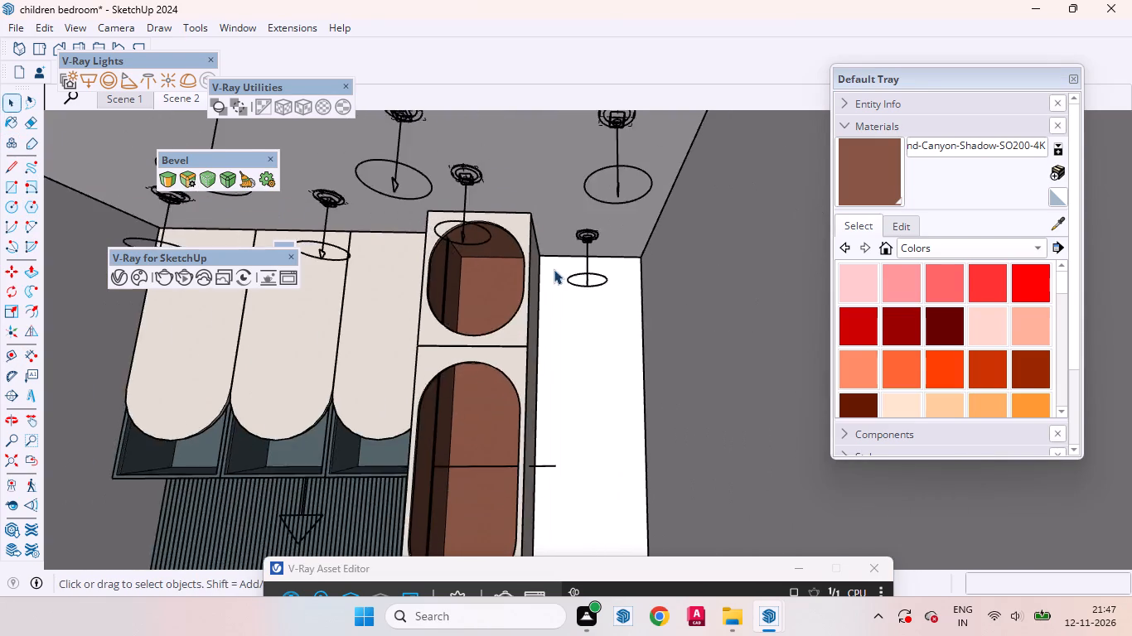
{"action": "scroll", "coordinate": [554, 269], "scroll_direction": "down", "scroll_amount": 3}
{"action": "left_click", "coordinate": [1055, 221]}
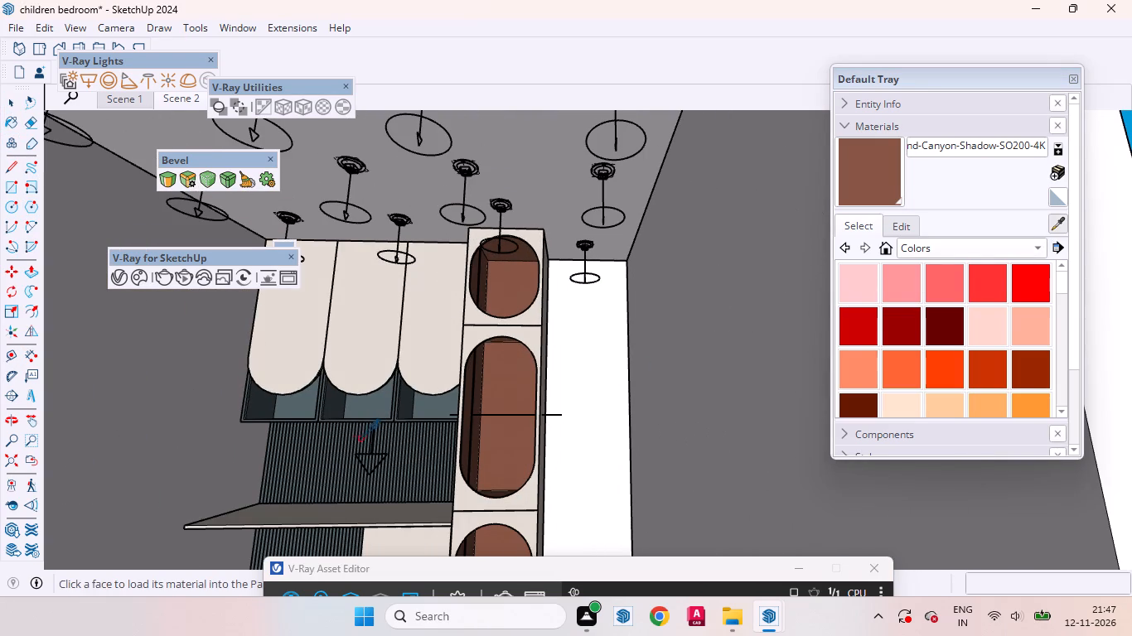
{"action": "scroll", "coordinate": [280, 417], "scroll_direction": "up", "scroll_amount": 20}
{"action": "scroll", "coordinate": [280, 417], "scroll_direction": "up", "scroll_amount": 2}
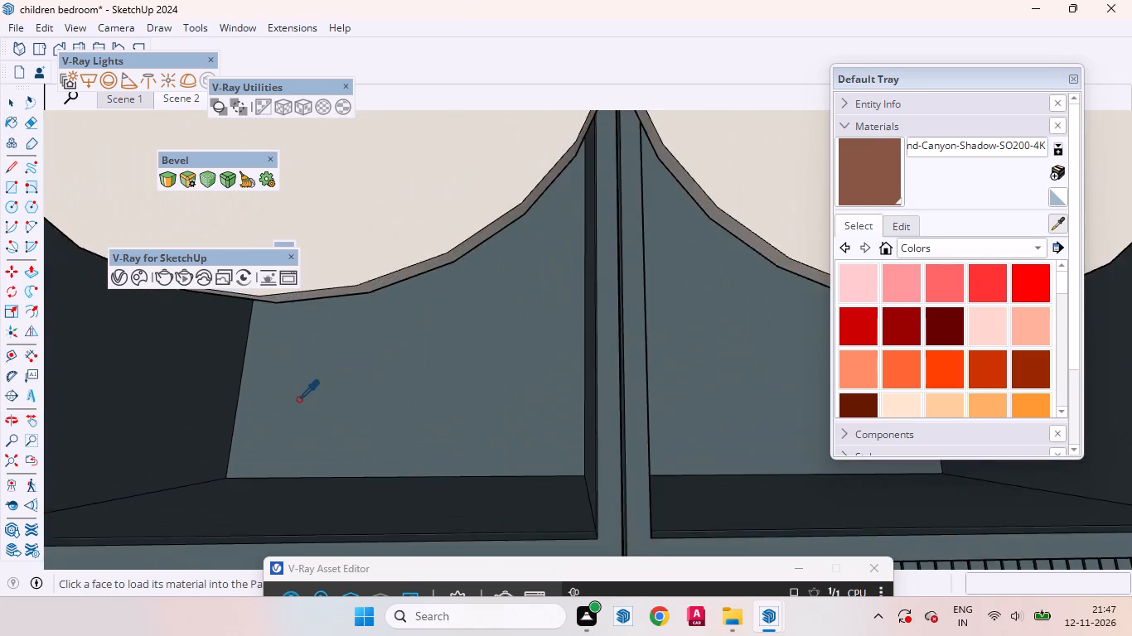
{"action": "scroll", "coordinate": [298, 399], "scroll_direction": "up", "scroll_amount": 2}
{"action": "left_click", "coordinate": [366, 388]}
{"action": "left_click_drag", "start_coordinate": [587, 565], "coordinate": [588, 564]}
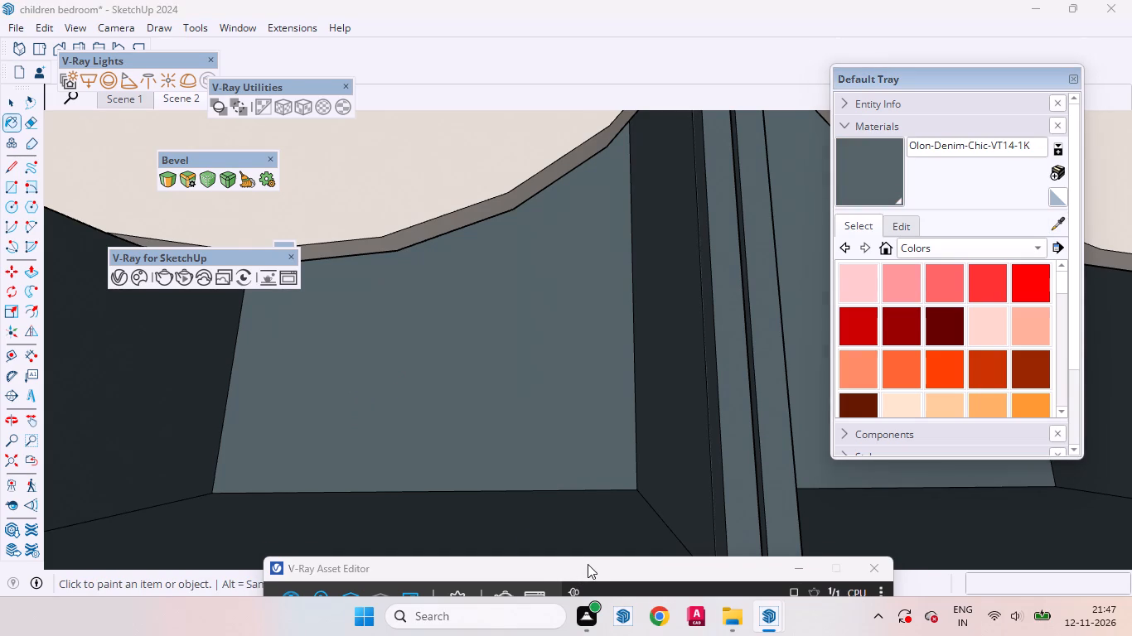
{"action": "left_click_drag", "start_coordinate": [588, 564], "coordinate": [537, 83]}
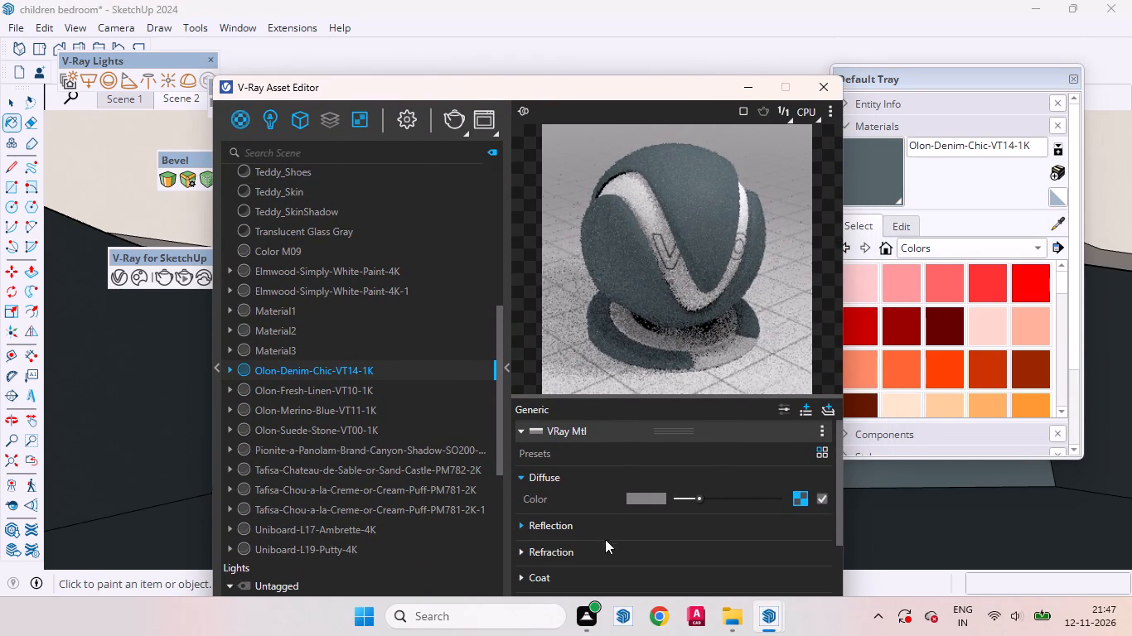
{"action": "left_click", "coordinate": [609, 529]}
{"action": "left_click_drag", "start_coordinate": [621, 89], "coordinate": [607, 63]}
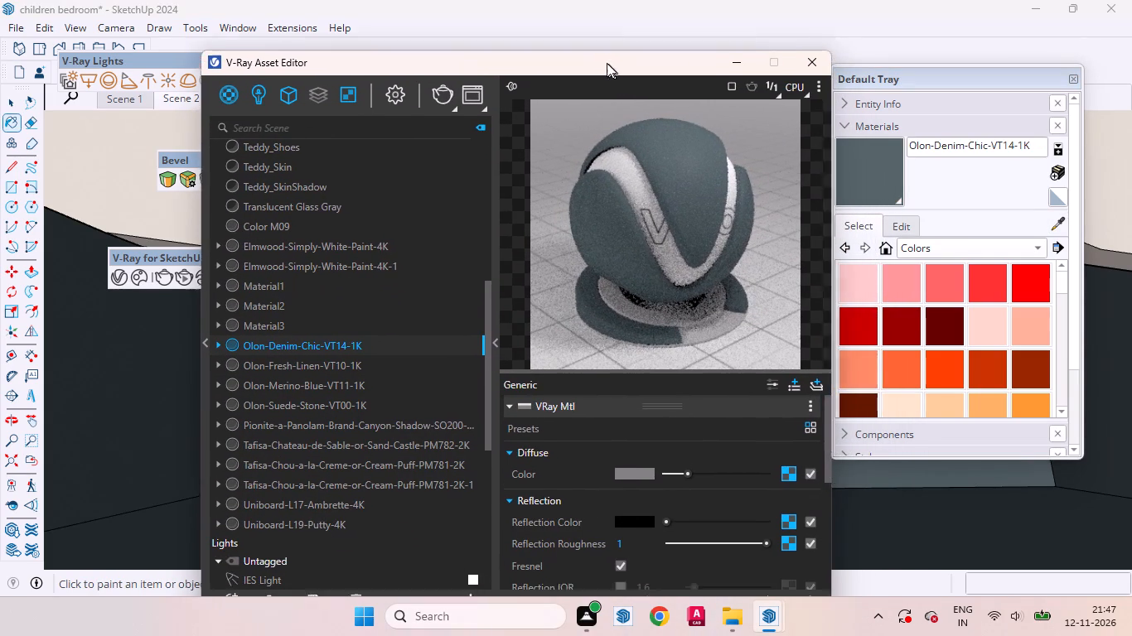
{"action": "left_click_drag", "start_coordinate": [607, 63], "coordinate": [603, 28]}
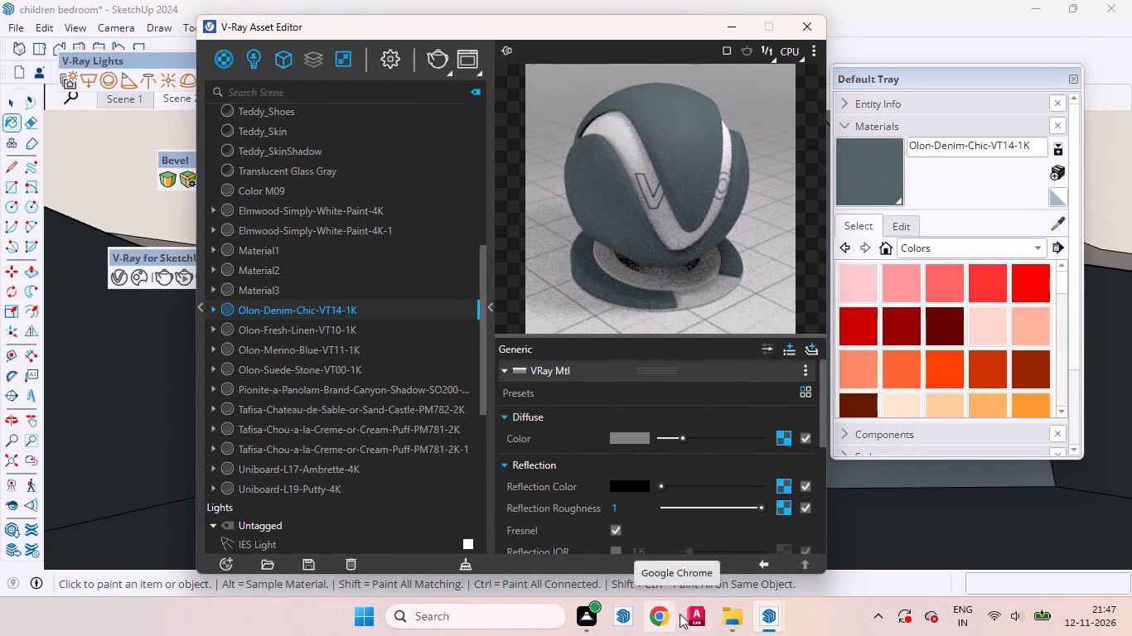
{"action": "left_click_drag", "start_coordinate": [662, 482], "coordinate": [673, 482]}
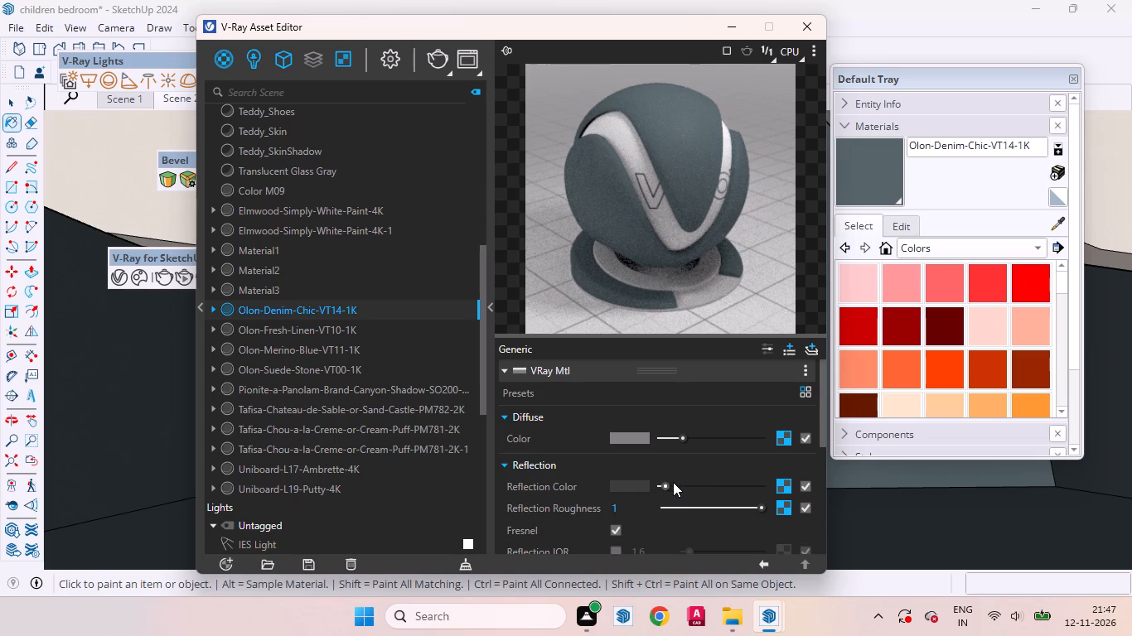
{"action": "left_click_drag", "start_coordinate": [673, 482], "coordinate": [694, 480]}
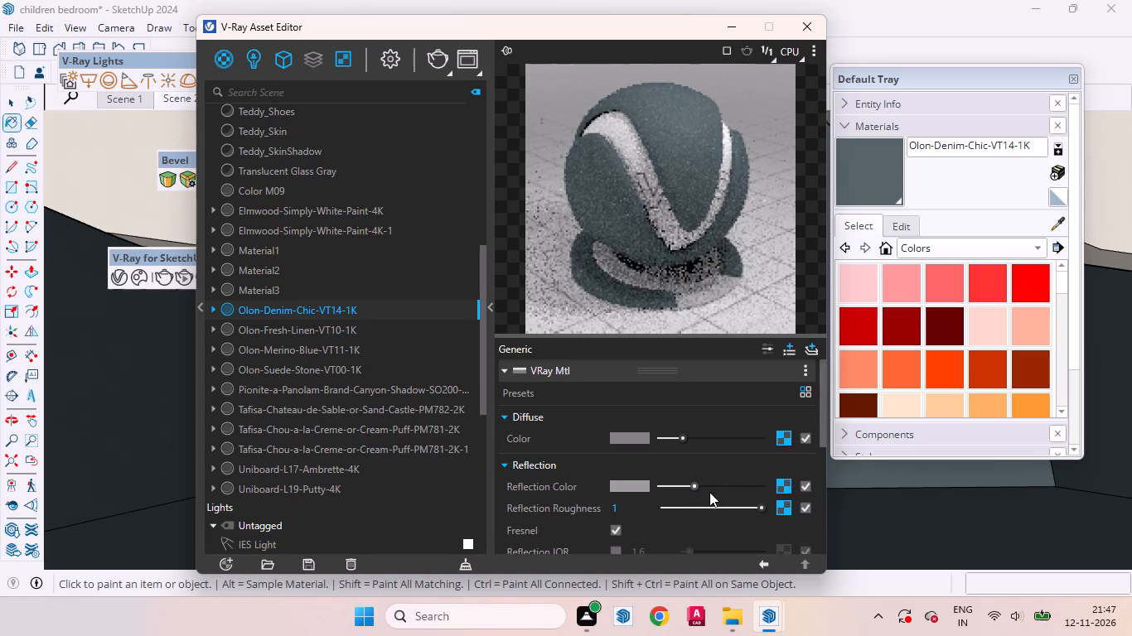
Open the children's bedroom room group for editing and select its floor face.
{"action": "left_click", "coordinate": [491, 313]}
{"action": "left_click_drag", "start_coordinate": [352, 29], "coordinate": [520, 150]}
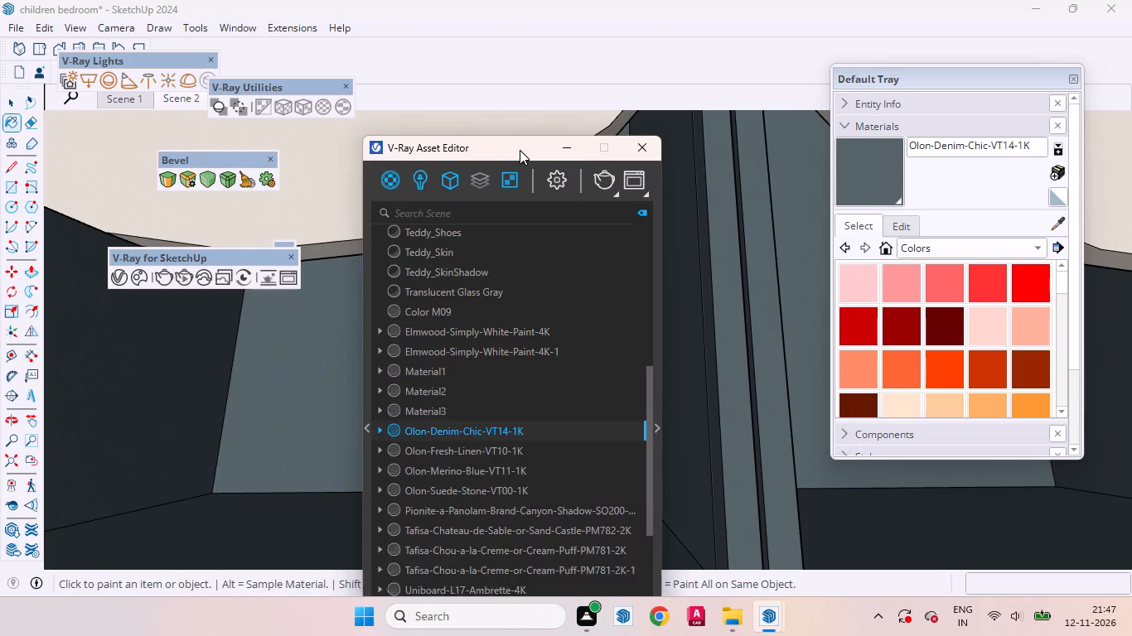
{"action": "left_click_drag", "start_coordinate": [520, 150], "coordinate": [563, 157]}
{"action": "left_click", "coordinate": [8, 104]}
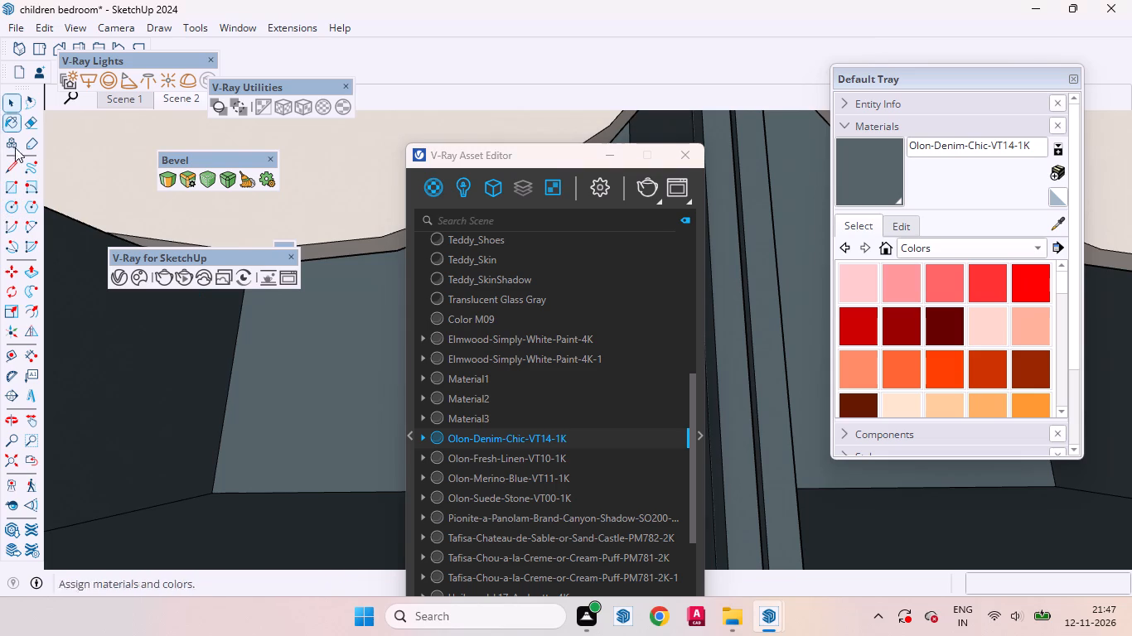
{"action": "scroll", "coordinate": [294, 362], "scroll_direction": "down", "scroll_amount": 20}
{"action": "scroll", "coordinate": [294, 362], "scroll_direction": "down", "scroll_amount": 1}
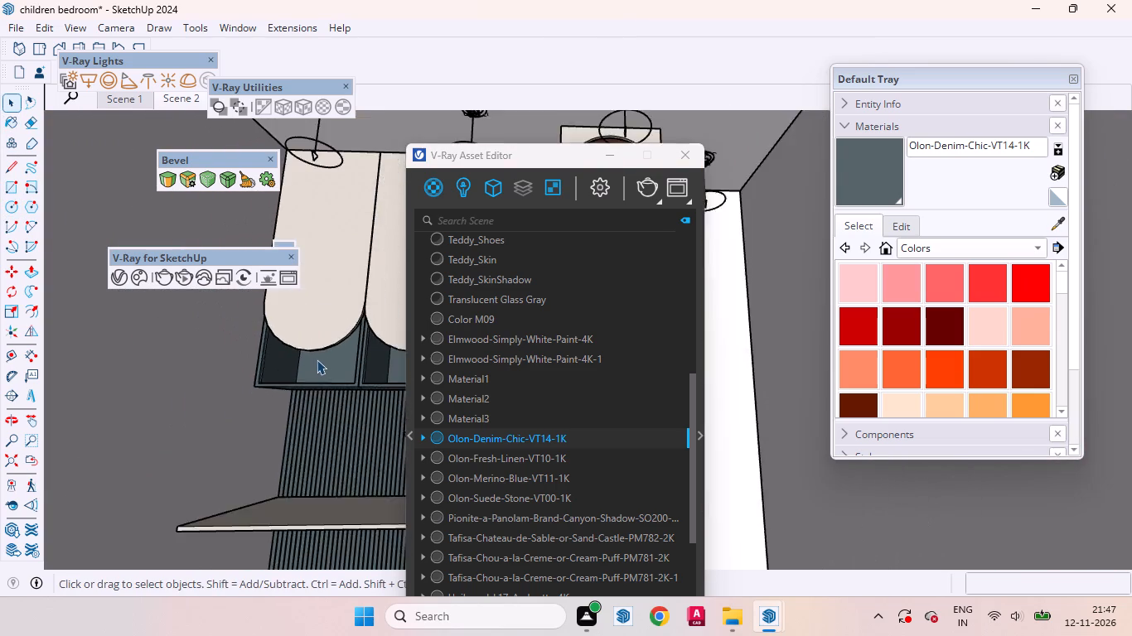
{"action": "scroll", "coordinate": [317, 359], "scroll_direction": "down", "scroll_amount": 6}
{"action": "scroll", "coordinate": [322, 353], "scroll_direction": "up", "scroll_amount": 1}
{"action": "scroll", "coordinate": [327, 348], "scroll_direction": "down", "scroll_amount": 4}
{"action": "middle_click_drag", "start_coordinate": [282, 412], "coordinate": [359, 568]}
{"action": "scroll", "coordinate": [322, 445], "scroll_direction": "down", "scroll_amount": 3}
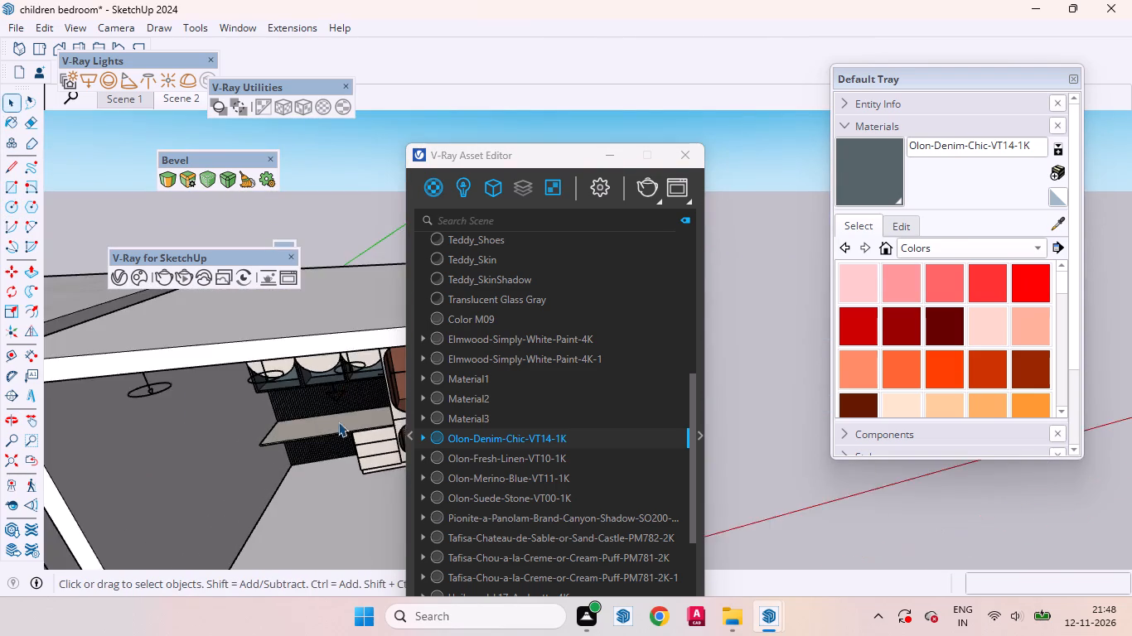
{"action": "scroll", "coordinate": [338, 422], "scroll_direction": "down", "scroll_amount": 4}
{"action": "left_click_drag", "start_coordinate": [538, 157], "coordinate": [792, 407]}
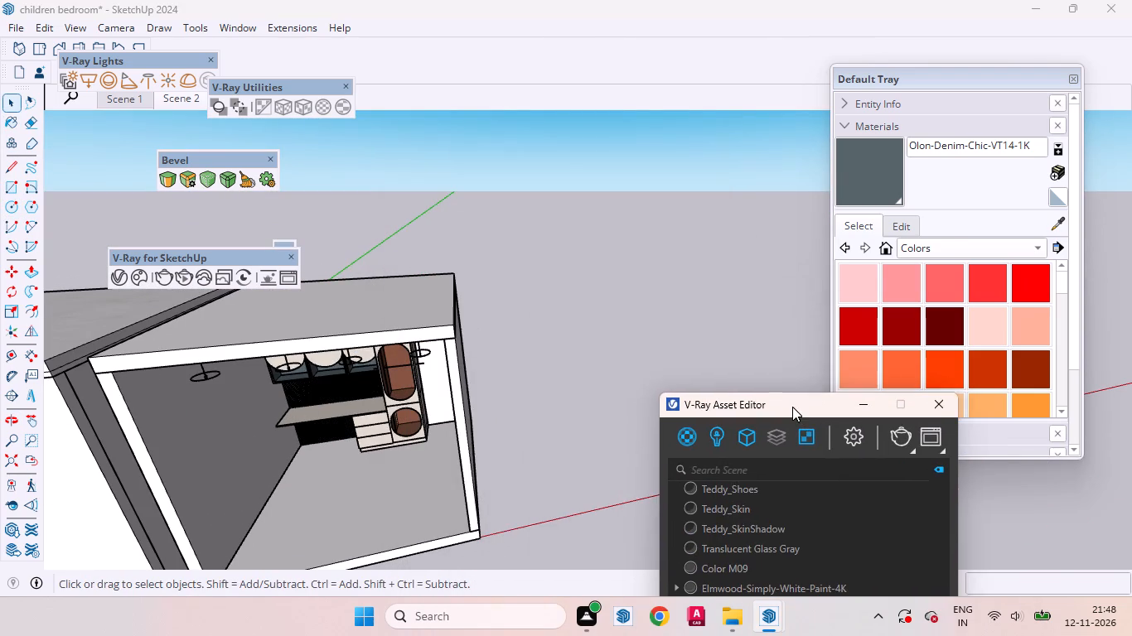
{"action": "left_click_drag", "start_coordinate": [792, 407], "coordinate": [798, 407]}
{"action": "scroll", "coordinate": [638, 231], "scroll_direction": "down", "scroll_amount": 7}
{"action": "scroll", "coordinate": [467, 335], "scroll_direction": "down", "scroll_amount": 5}
{"action": "middle_click_drag", "start_coordinate": [440, 457], "coordinate": [399, 417]}
{"action": "scroll", "coordinate": [411, 404], "scroll_direction": "up", "scroll_amount": 16}
{"action": "double_click", "coordinate": [457, 412]}
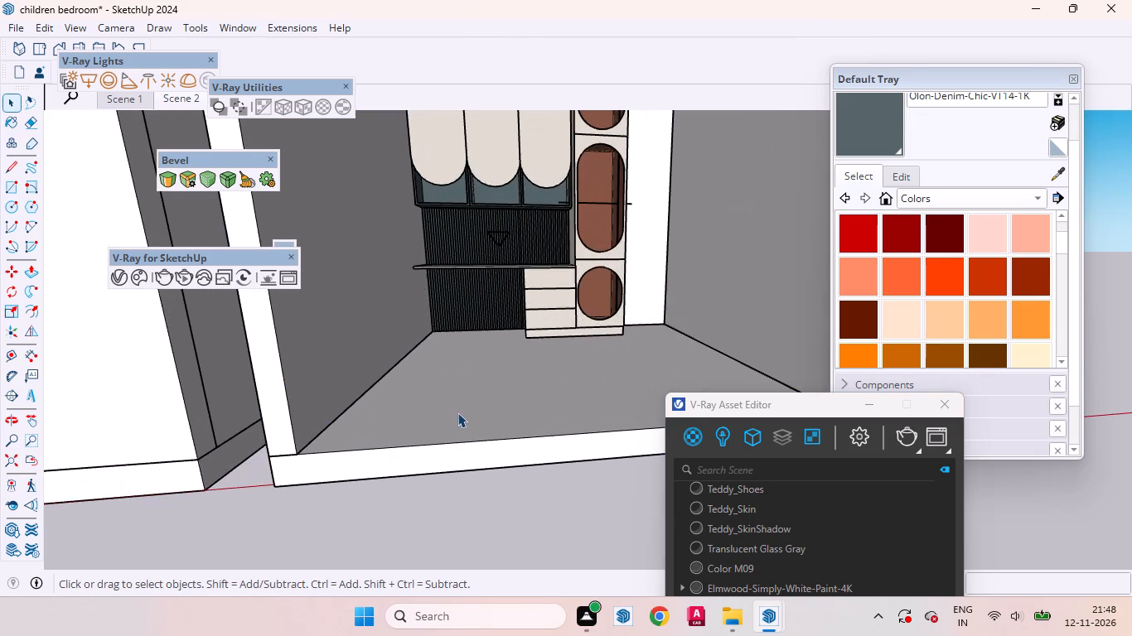
{"action": "left_click", "coordinate": [476, 408]}
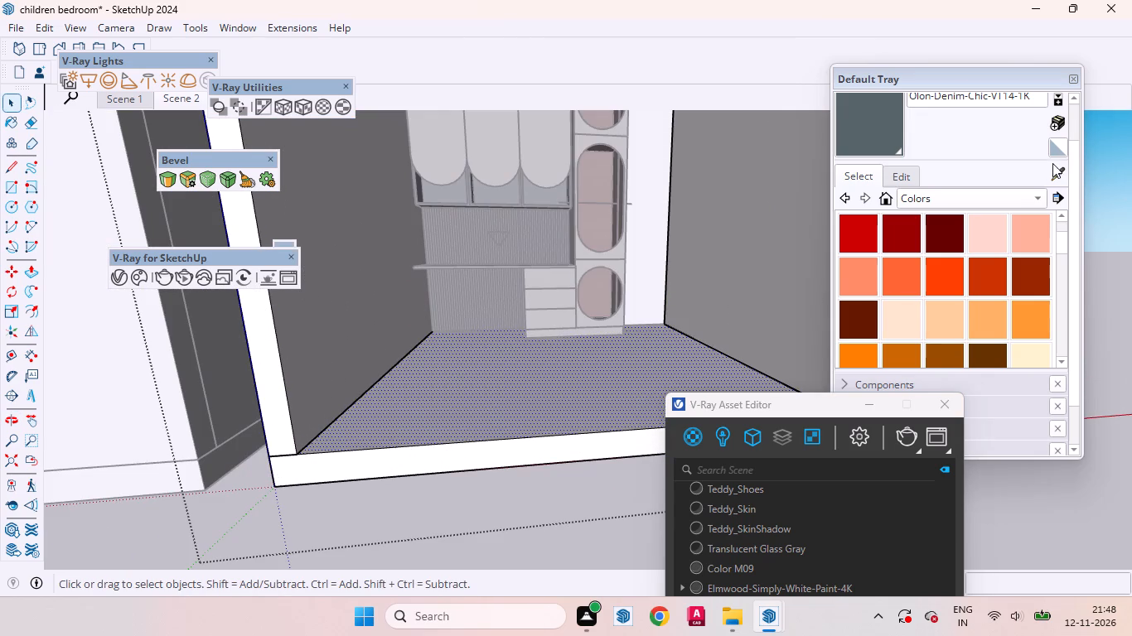
Create a material textured with the white marble image 5943b18d2c54371cd8fdc3d12be475fa from the Downloads folder.
{"action": "left_click", "coordinate": [1058, 120]}
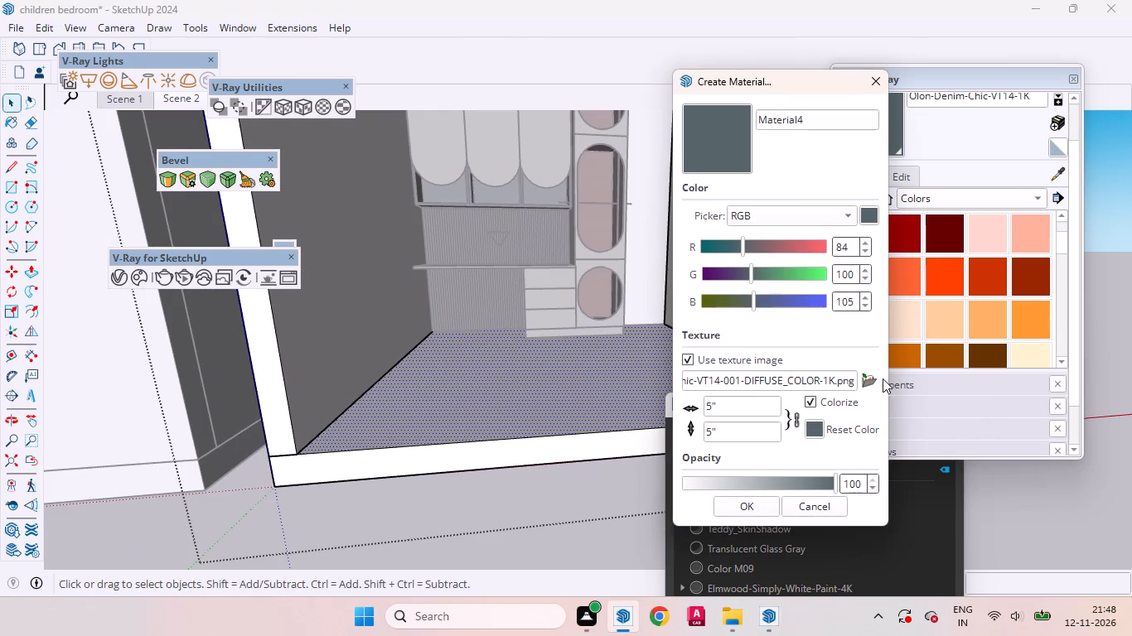
{"action": "left_click", "coordinate": [866, 376]}
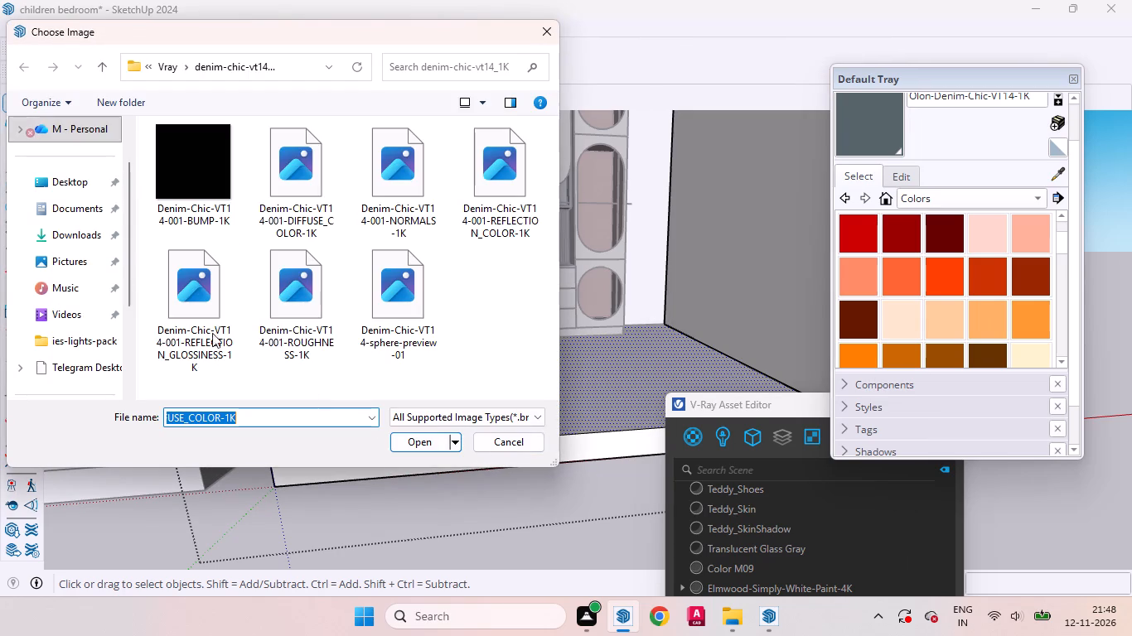
{"action": "left_click", "coordinate": [79, 230]}
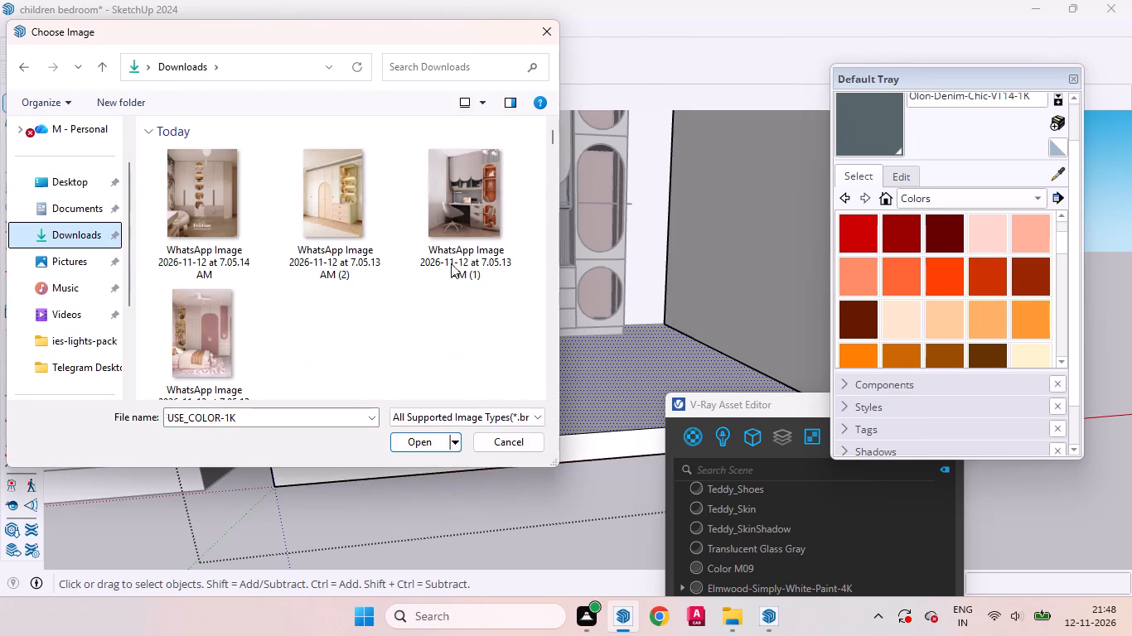
{"action": "scroll", "coordinate": [303, 314], "scroll_direction": "down", "scroll_amount": 7}
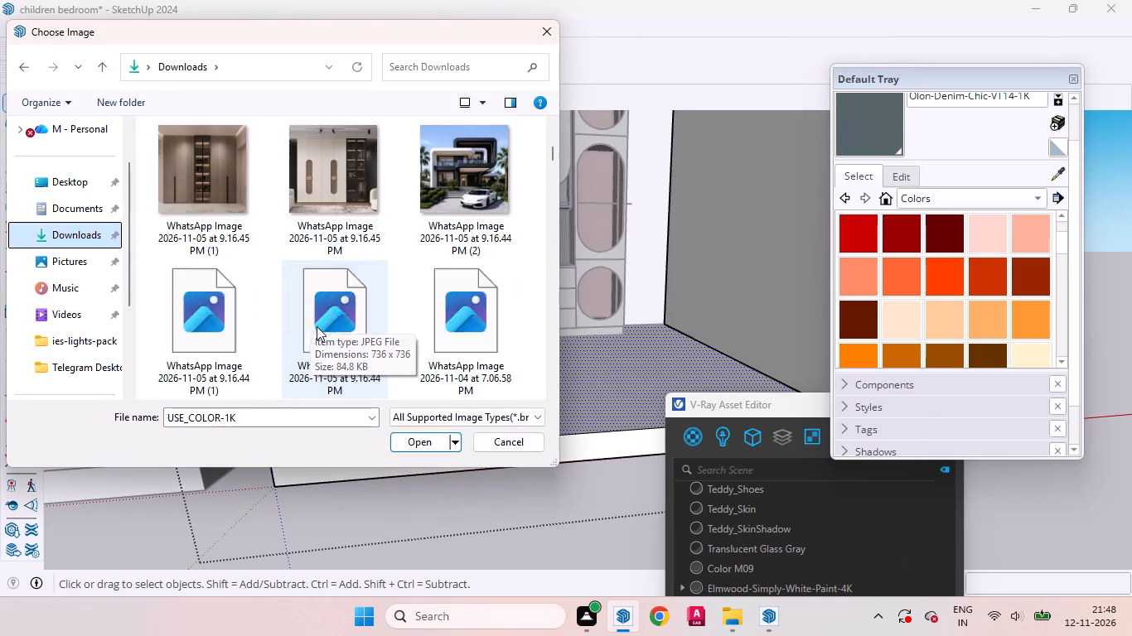
{"action": "scroll", "coordinate": [317, 326], "scroll_direction": "down", "scroll_amount": 7}
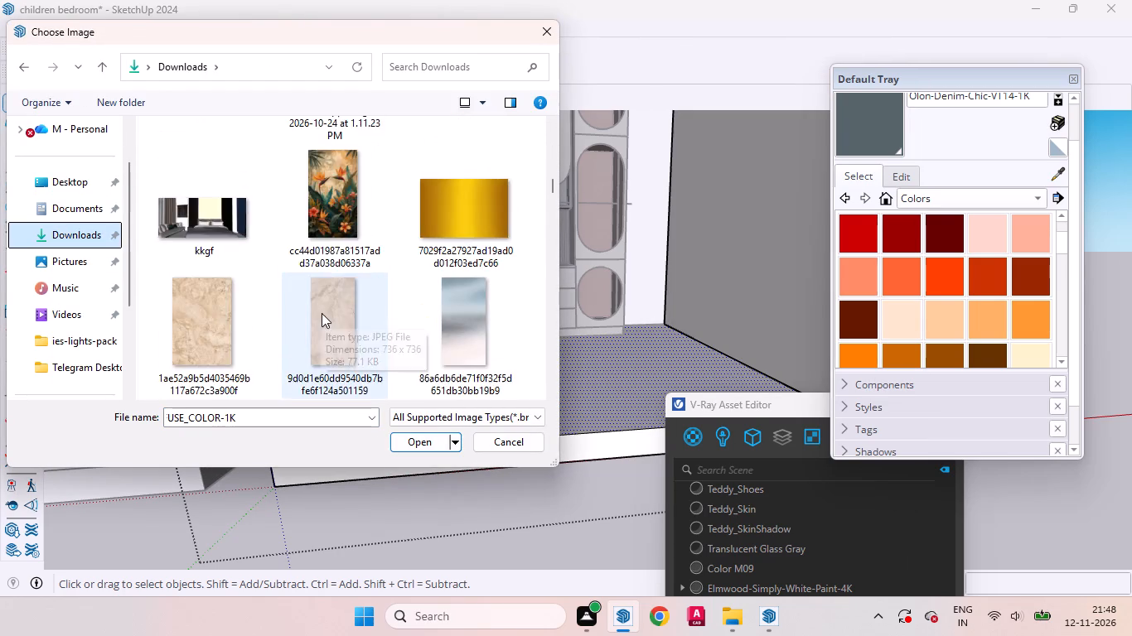
{"action": "scroll", "coordinate": [324, 315], "scroll_direction": "down", "scroll_amount": 4}
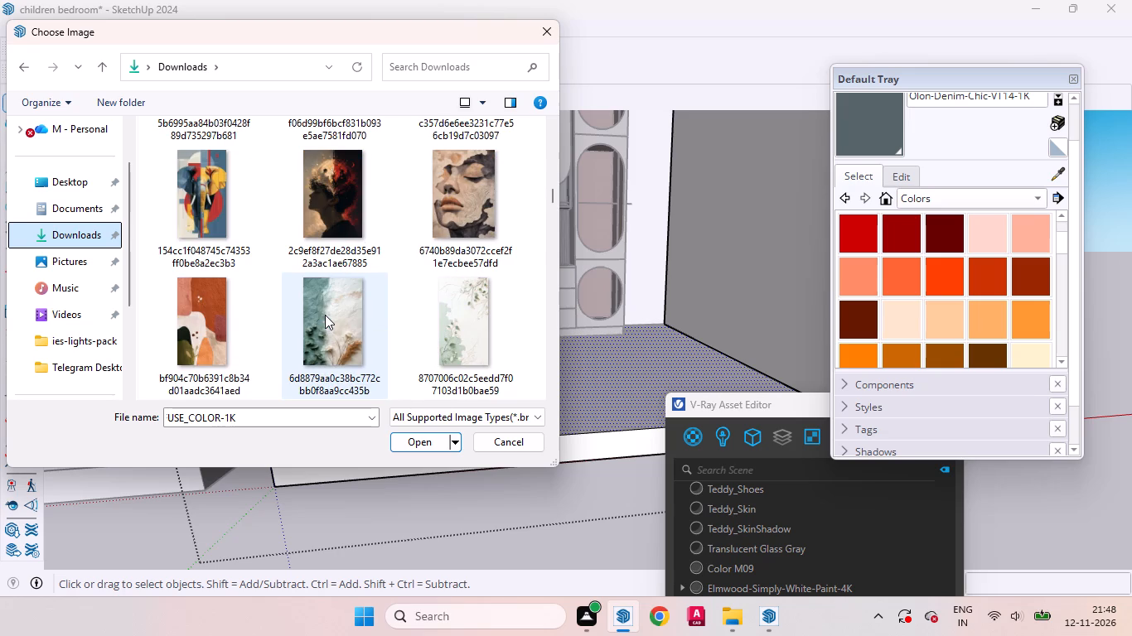
{"action": "scroll", "coordinate": [325, 315], "scroll_direction": "down", "scroll_amount": 2}
{"action": "left_click", "coordinate": [327, 319]}
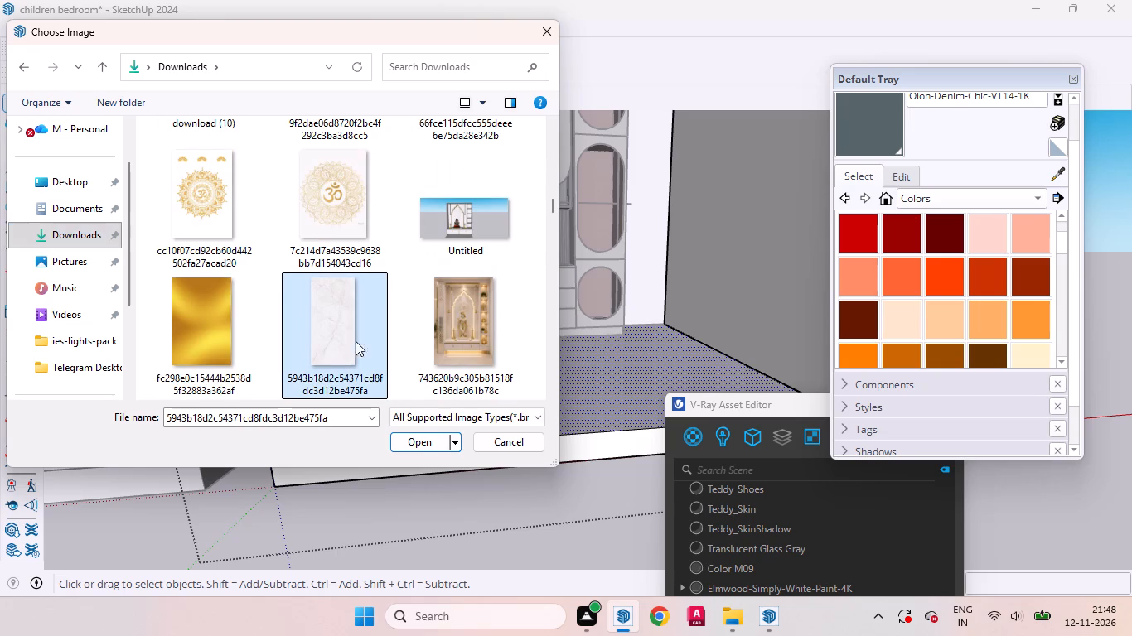
{"action": "left_click", "coordinate": [415, 438]}
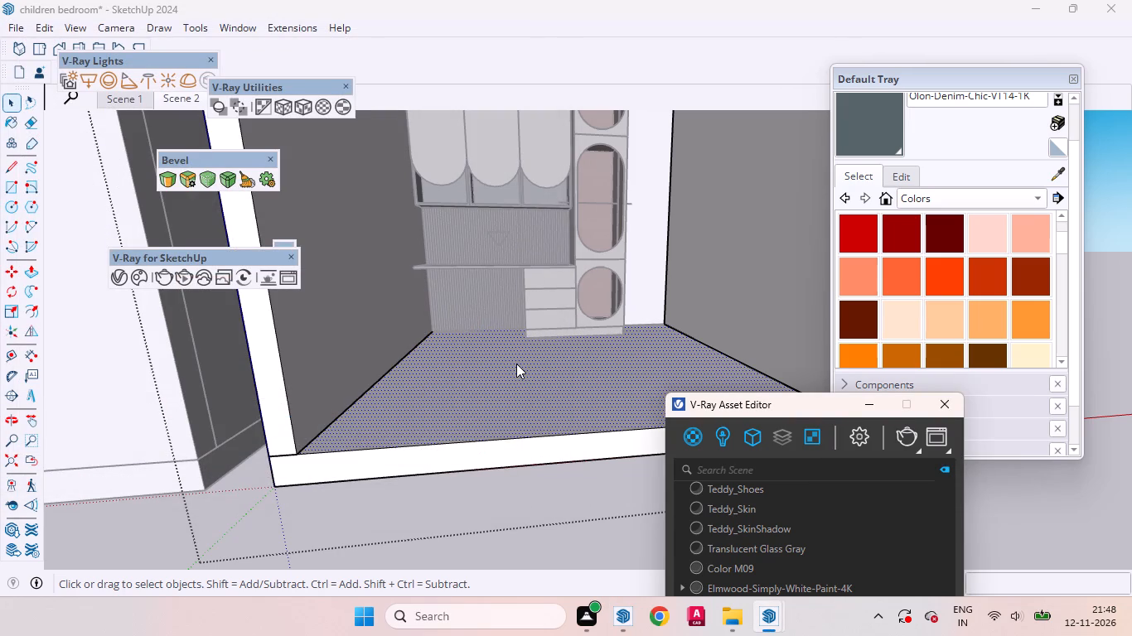
{"action": "left_click", "coordinate": [866, 406]}
{"action": "left_click", "coordinate": [747, 503]}
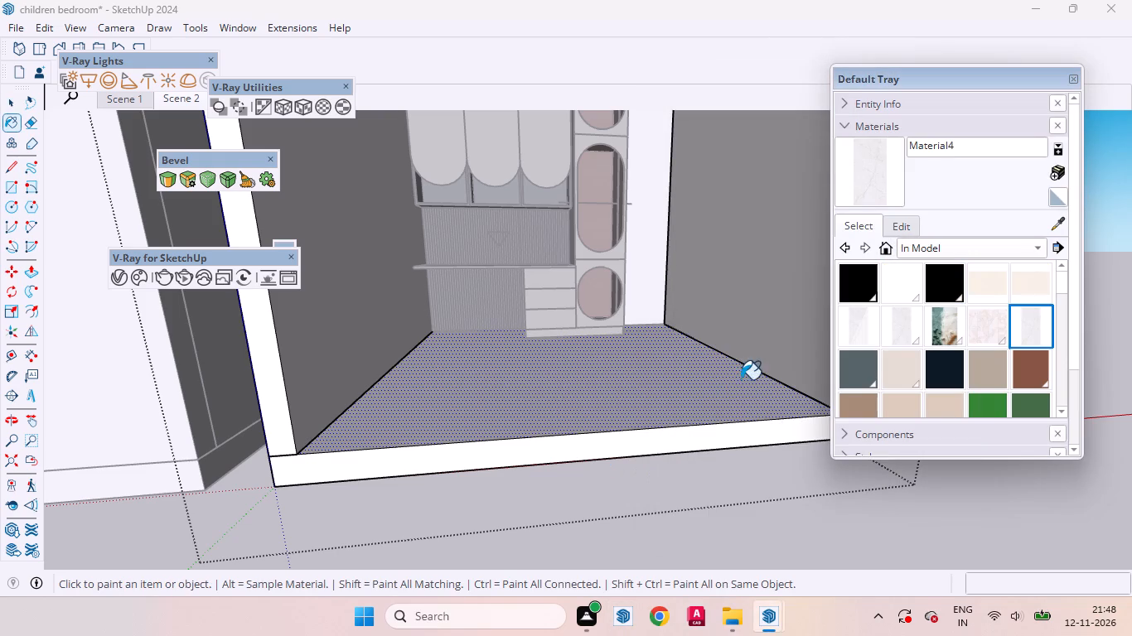
Paint the bedroom floor with the new marble material, apply V-Ray's fitted tri-planar projection, and leave the room group.
{"action": "middle_click_drag", "start_coordinate": [700, 386], "coordinate": [655, 516]}
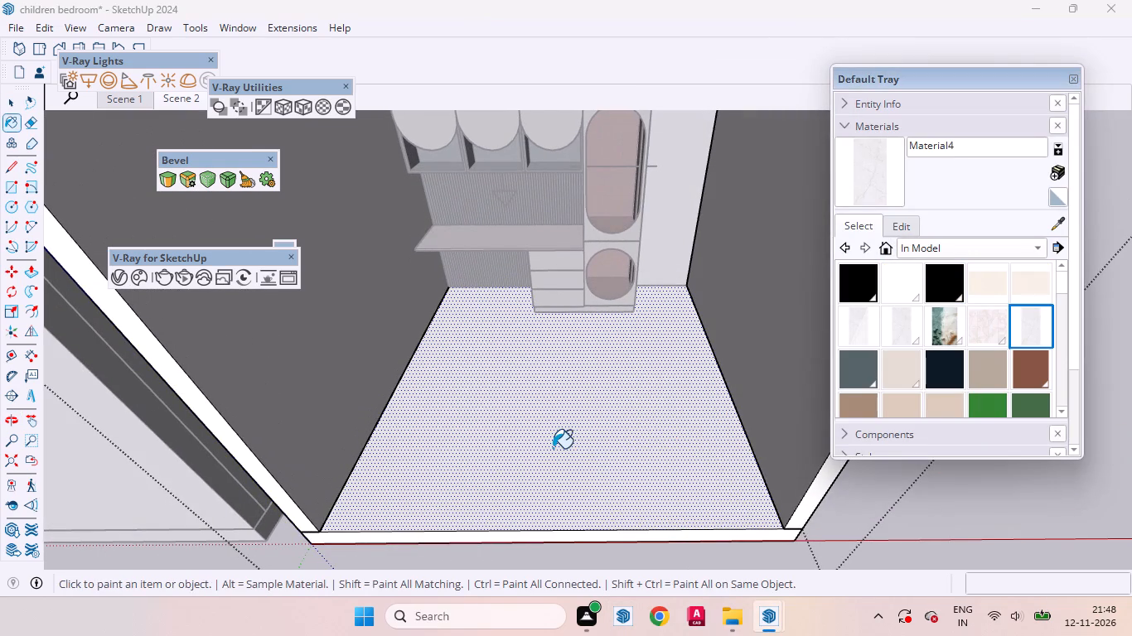
{"action": "left_click", "coordinate": [553, 448]}
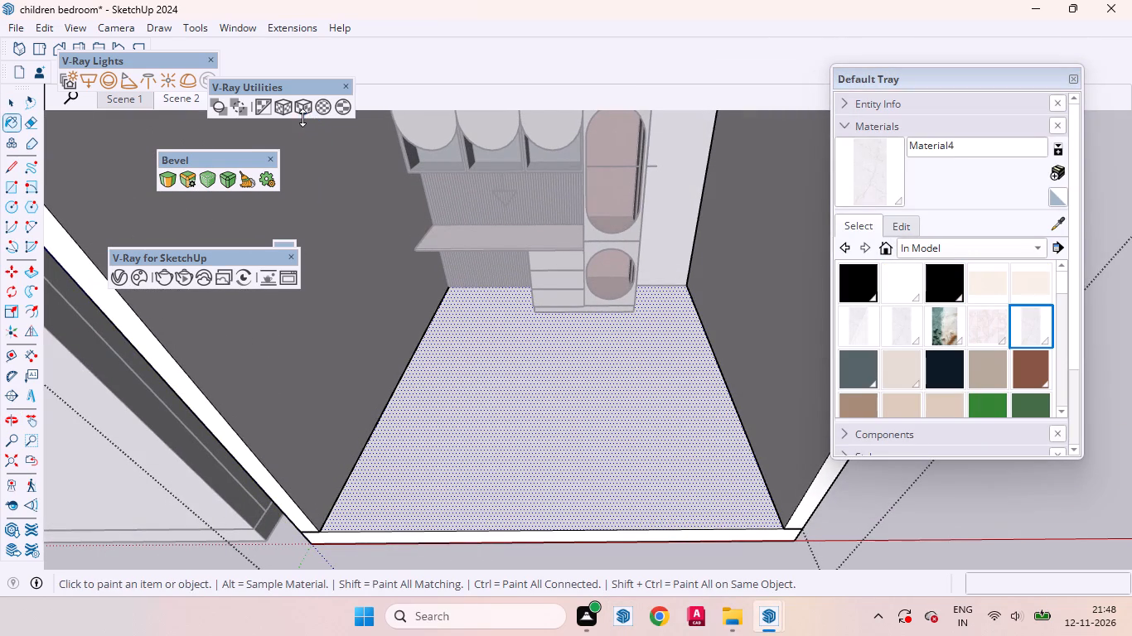
{"action": "left_click", "coordinate": [300, 113]}
{"action": "scroll", "coordinate": [625, 342], "scroll_direction": "down", "scroll_amount": 3}
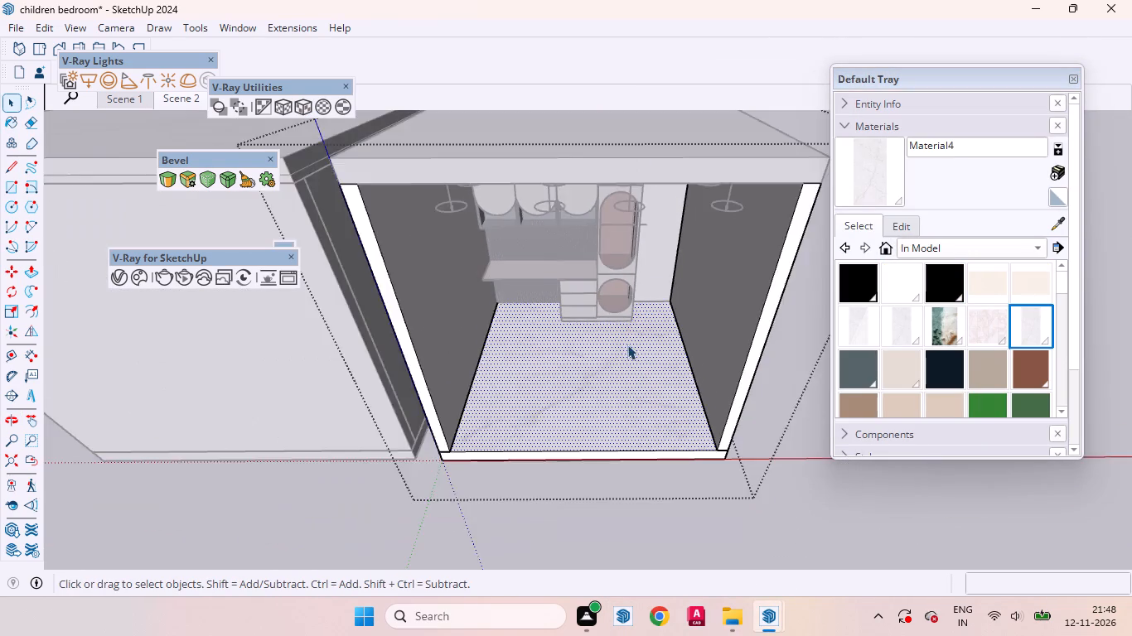
{"action": "scroll", "coordinate": [627, 344], "scroll_direction": "down", "scroll_amount": 8}
{"action": "left_click", "coordinate": [706, 449]}
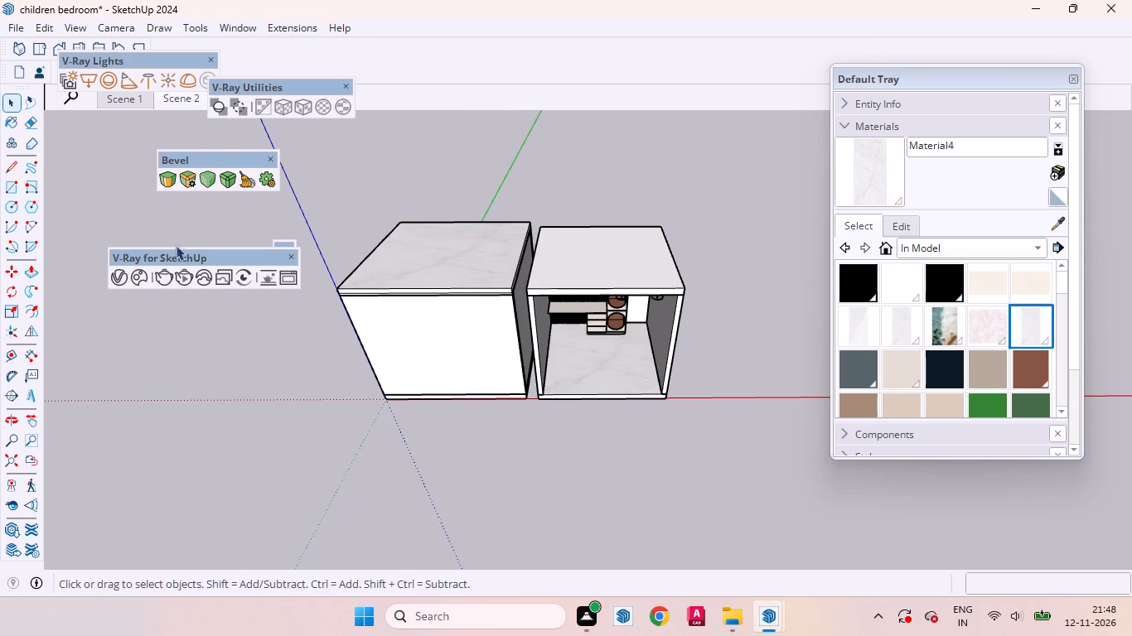
Make the marble floor material, Material4, editable as a V-Ray material in the V-Ray Asset Editor.
{"action": "left_click", "coordinate": [111, 281]}
{"action": "left_click_drag", "start_coordinate": [806, 405], "coordinate": [262, 142]}
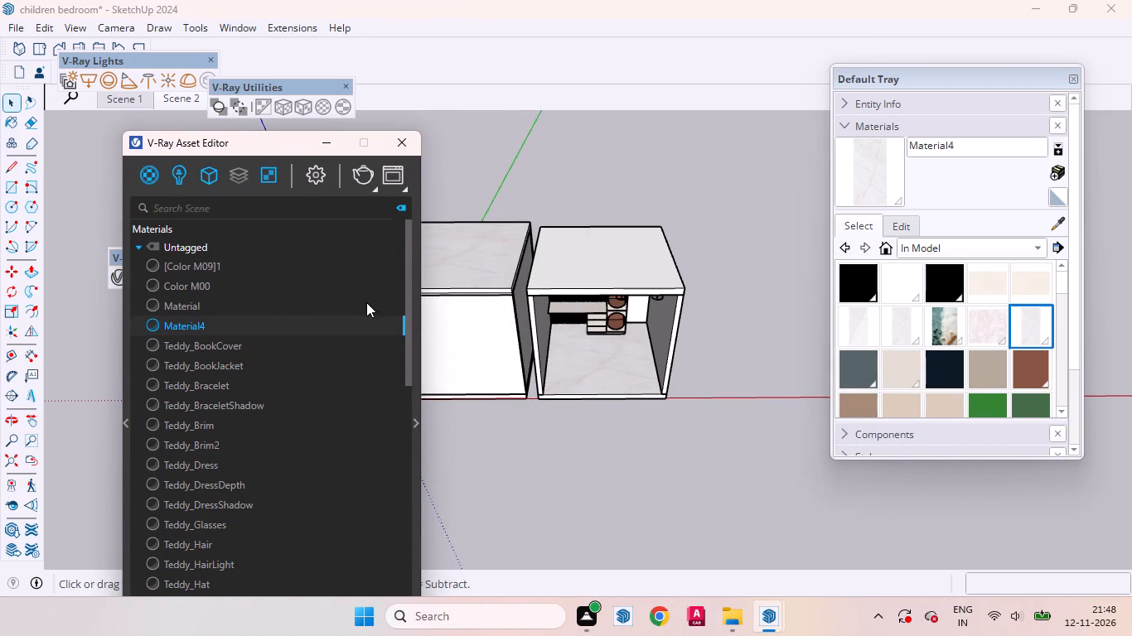
{"action": "left_click", "coordinate": [418, 402]}
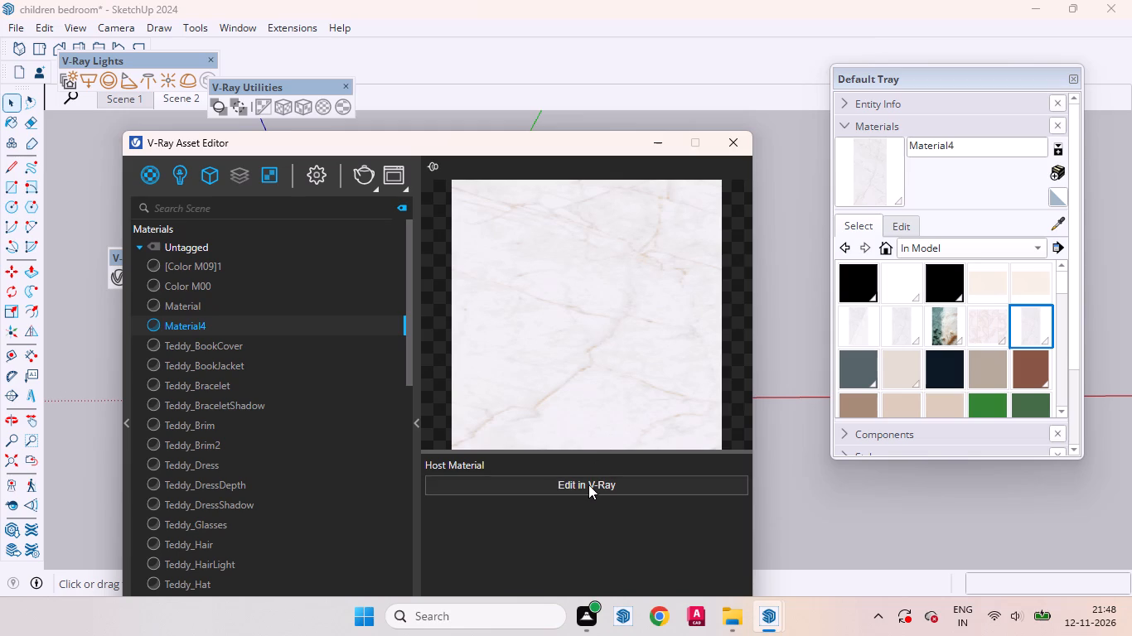
{"action": "left_click", "coordinate": [588, 484]}
{"action": "left_click_drag", "start_coordinate": [521, 152], "coordinate": [519, 7]}
Set Material4's surface control to Use Glossiness and brighten its reflection color to a medium grey.
{"action": "left_click", "coordinate": [526, 445]}
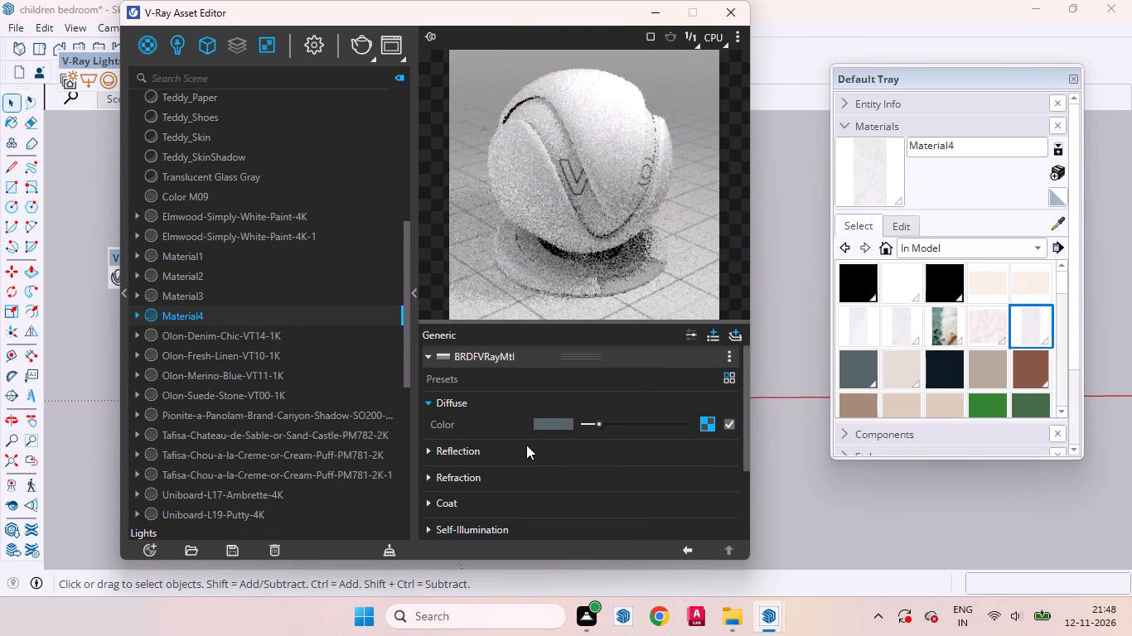
{"action": "scroll", "coordinate": [563, 364], "scroll_direction": "down", "scroll_amount": 3}
{"action": "scroll", "coordinate": [637, 430], "scroll_direction": "up", "scroll_amount": 2}
{"action": "scroll", "coordinate": [660, 478], "scroll_direction": "down", "scroll_amount": 1}
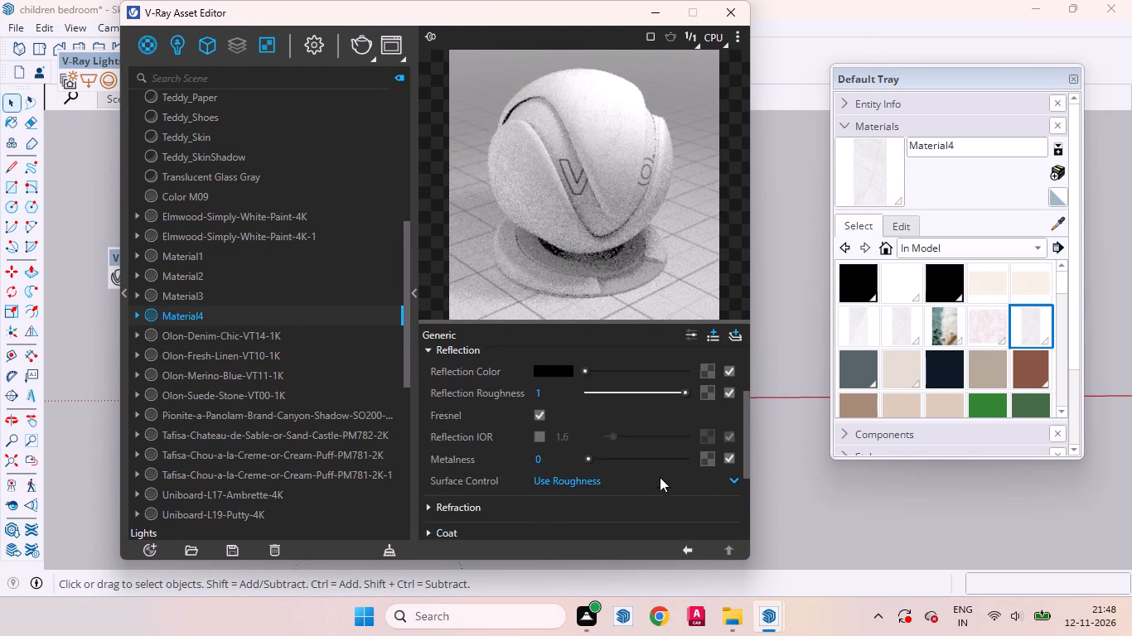
{"action": "left_click", "coordinate": [724, 429]}
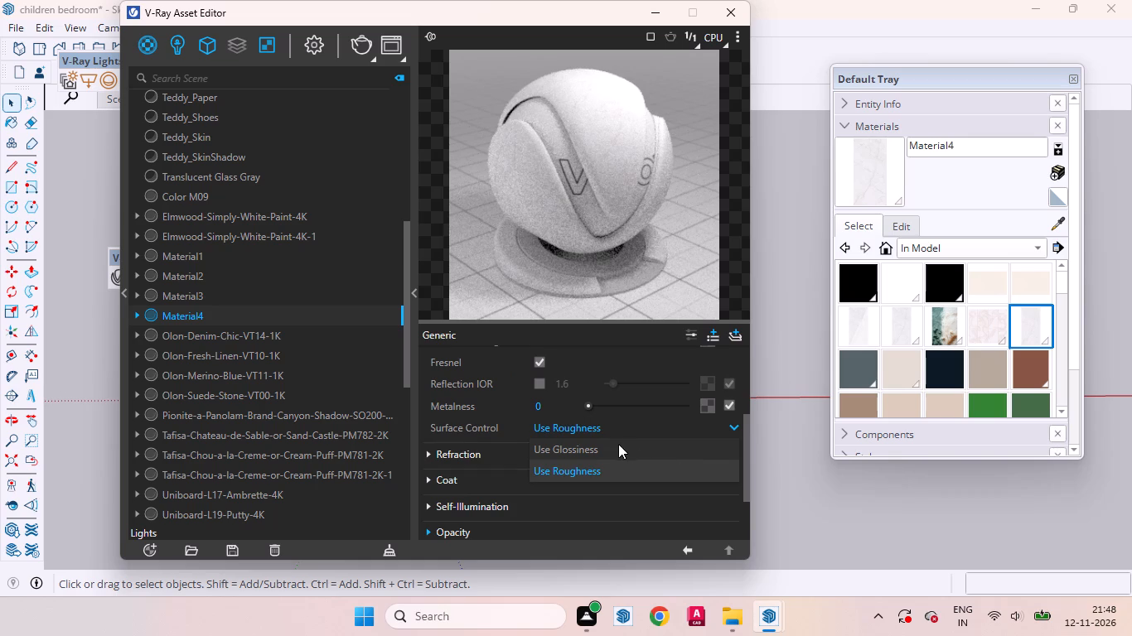
{"action": "left_click", "coordinate": [617, 443]}
{"action": "scroll", "coordinate": [581, 451], "scroll_direction": "up", "scroll_amount": 1}
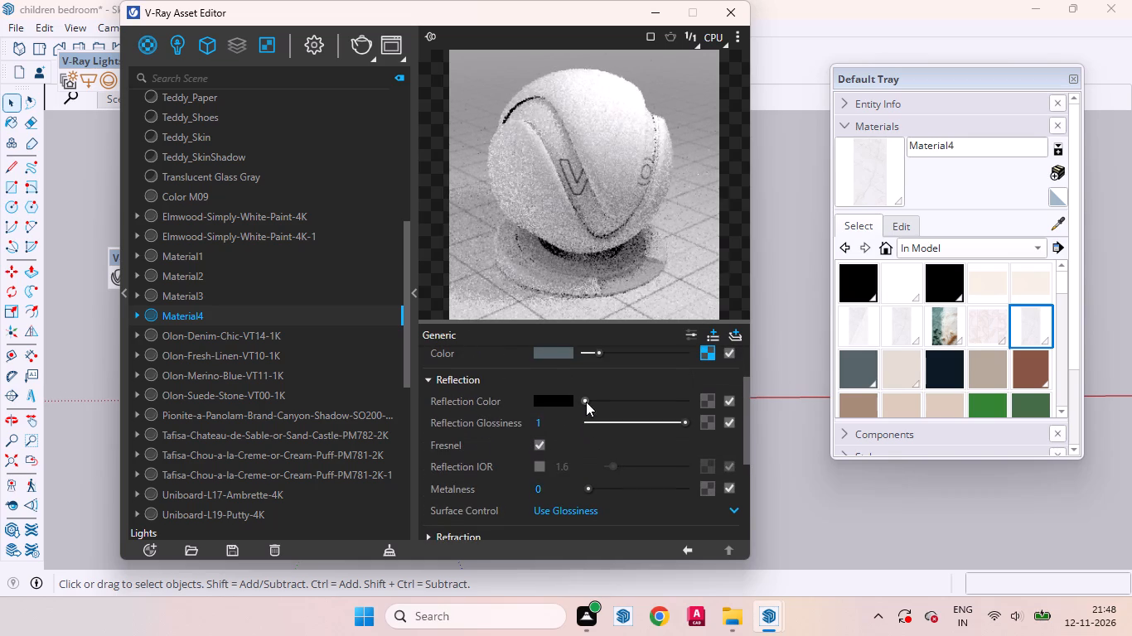
{"action": "left_click_drag", "start_coordinate": [586, 402], "coordinate": [620, 397]}
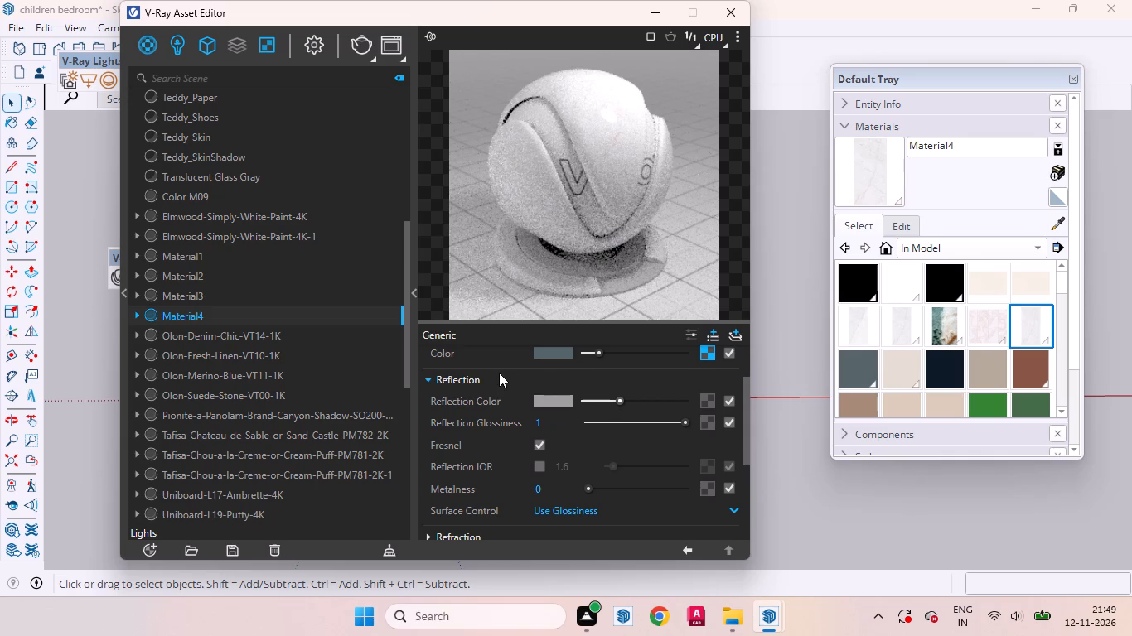
{"action": "left_click", "coordinate": [414, 296]}
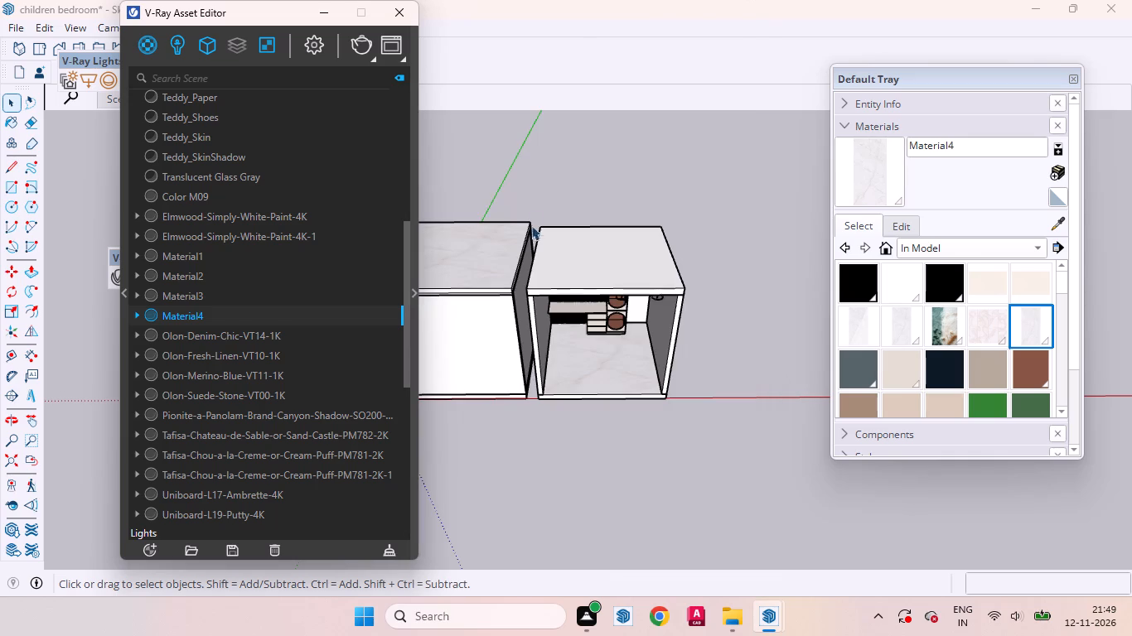
Switch to the Scene 2 view and set the intensity of the ceiling spotlight IES Light#1 to 15450 lm.
{"action": "scroll", "coordinate": [662, 377], "scroll_direction": "down", "scroll_amount": 3}
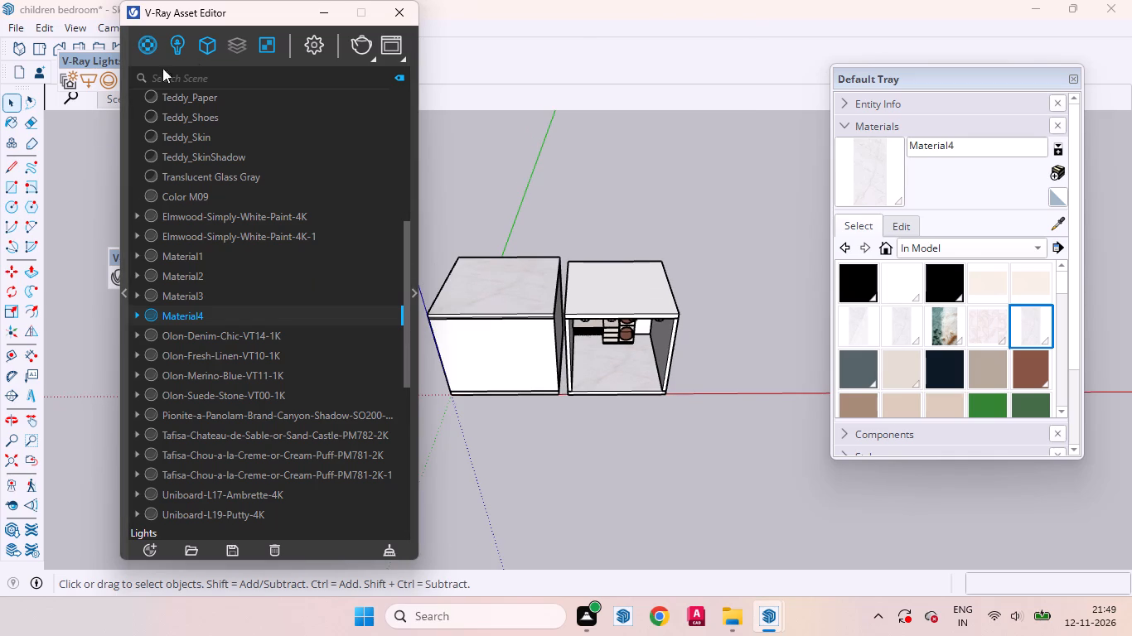
{"action": "left_click_drag", "start_coordinate": [266, 12], "coordinate": [254, 162]}
{"action": "left_click", "coordinate": [191, 101]}
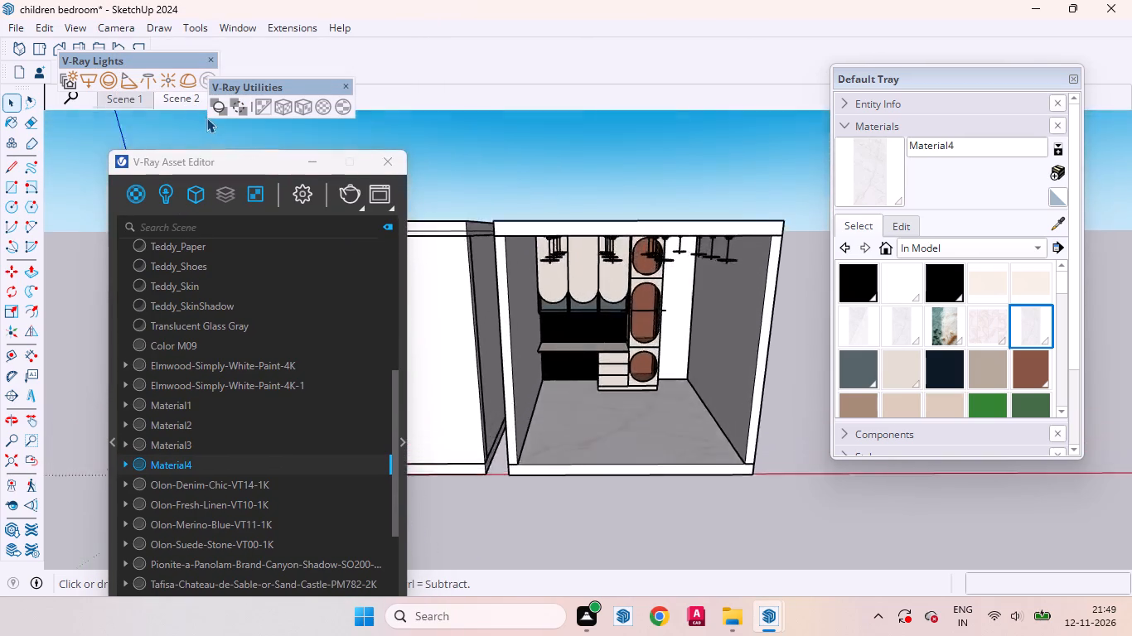
{"action": "left_click_drag", "start_coordinate": [253, 156], "coordinate": [268, 113]}
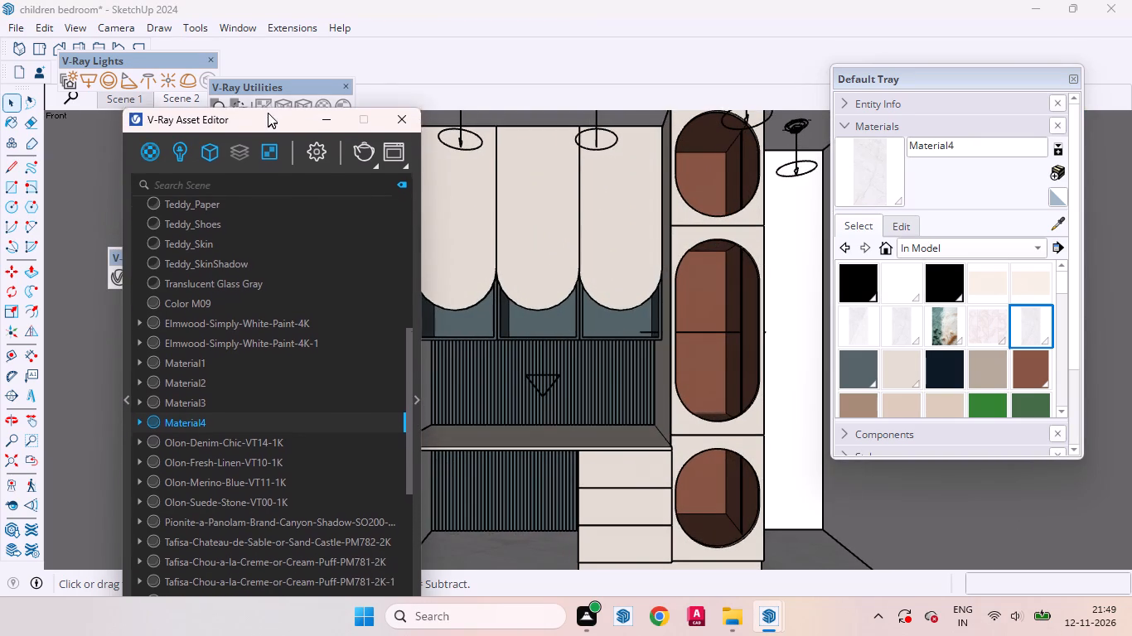
{"action": "left_click_drag", "start_coordinate": [268, 113], "coordinate": [225, 131]}
{"action": "left_click", "coordinate": [457, 130]}
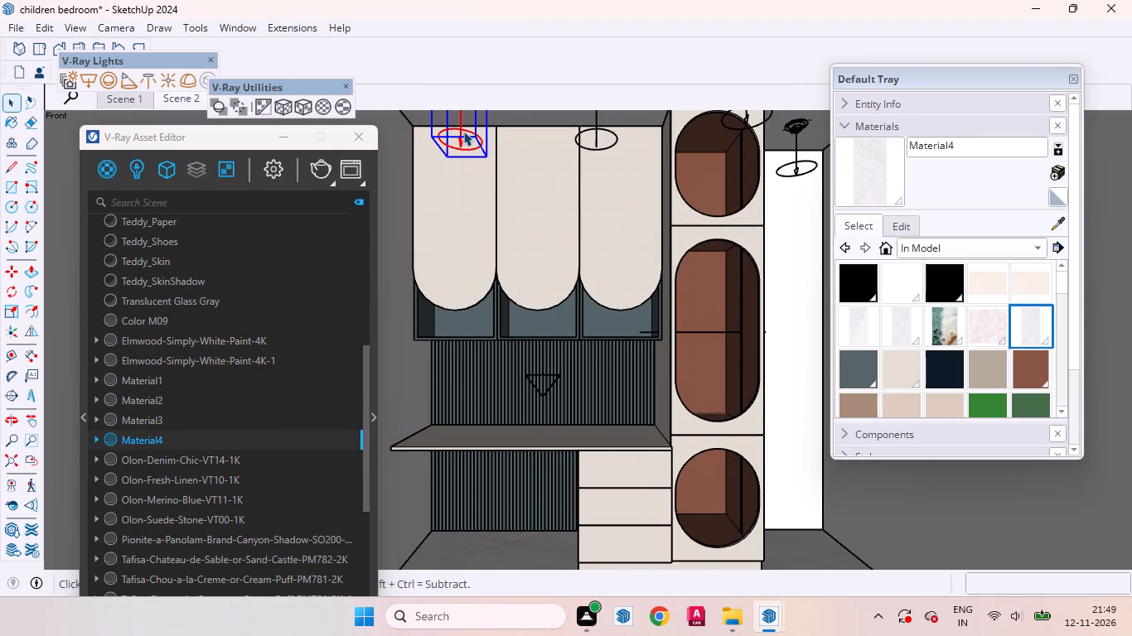
{"action": "left_click", "coordinate": [141, 170]}
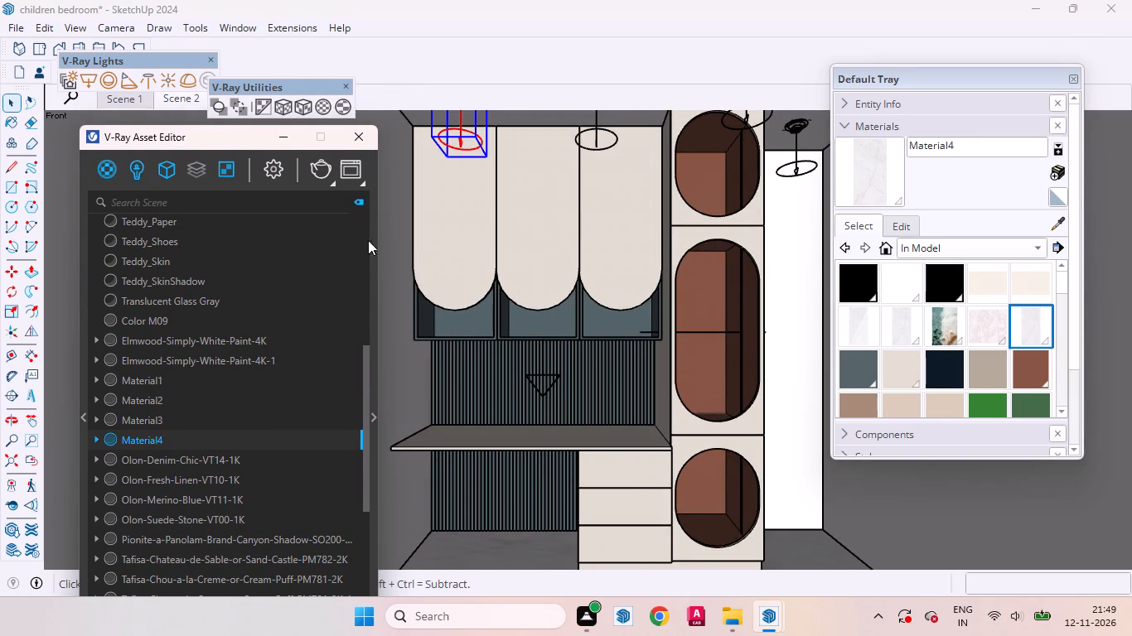
{"action": "left_click", "coordinate": [133, 166]}
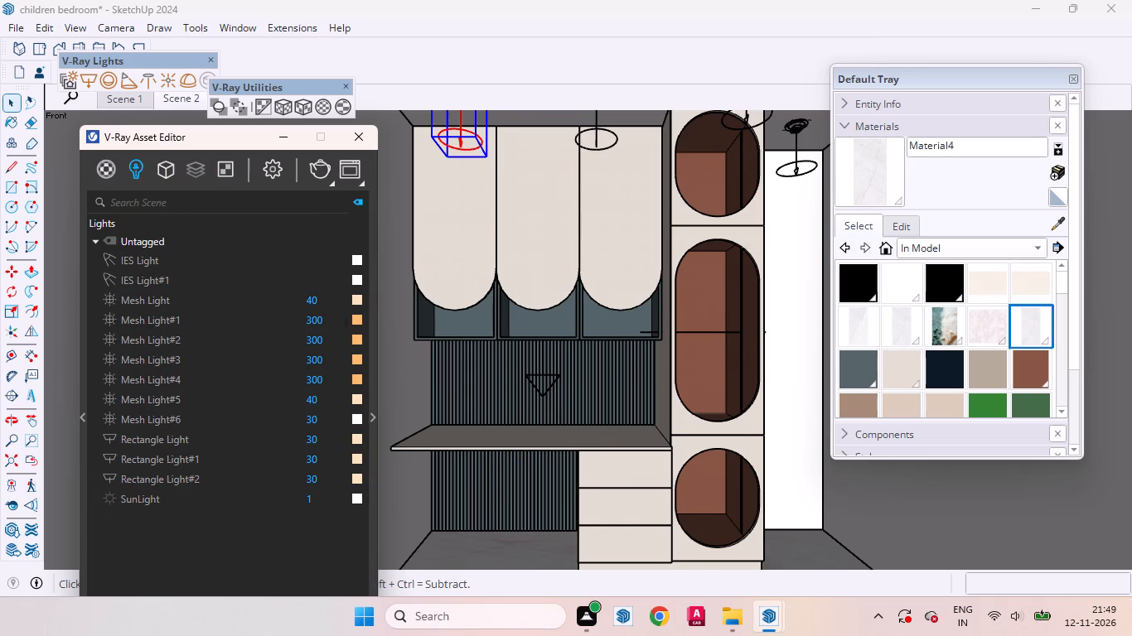
{"action": "left_click", "coordinate": [259, 273]}
{"action": "left_click", "coordinate": [184, 281]}
{"action": "left_click", "coordinate": [374, 415]}
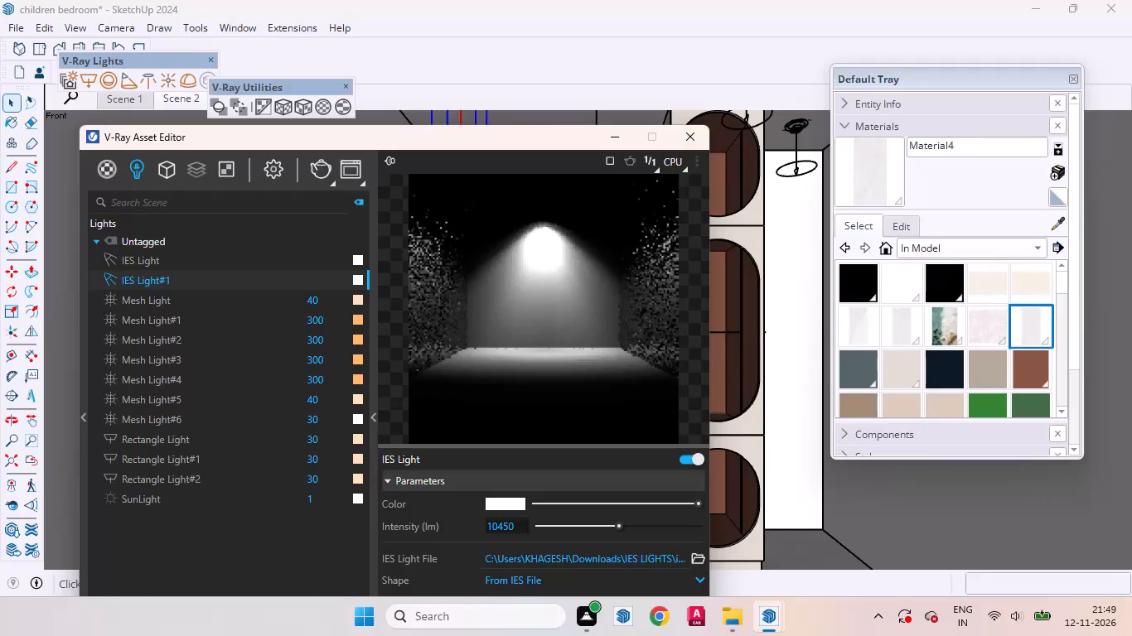
{"action": "left_click", "coordinate": [499, 526]}
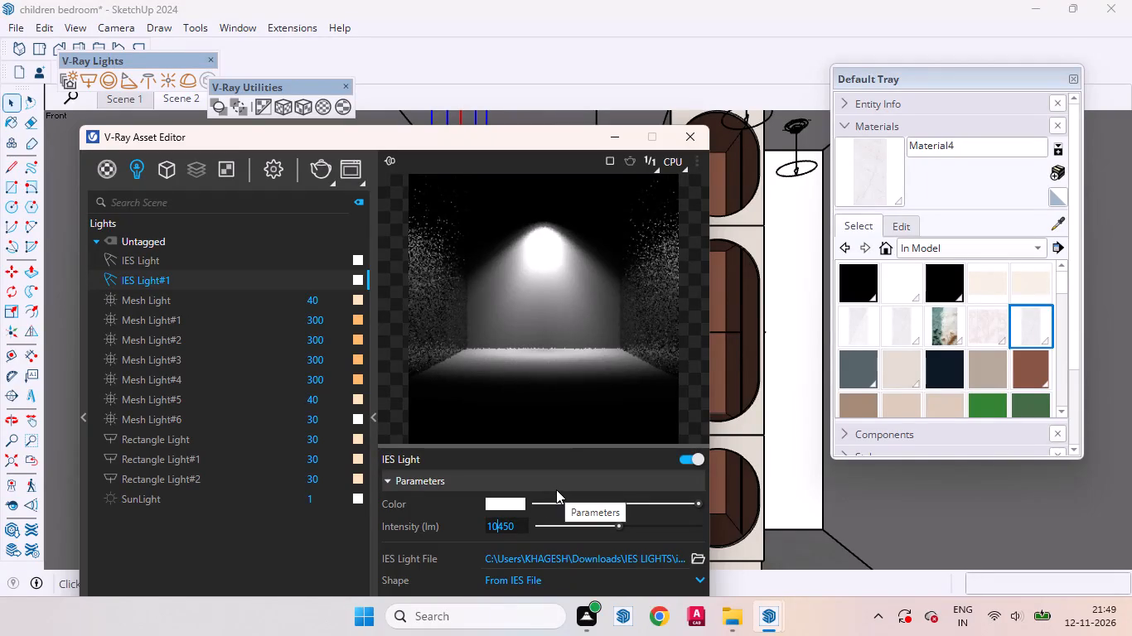
{"action": "key", "text": "BackSpace"}
{"action": "key", "text": "5"}
{"action": "key", "text": "Return"}
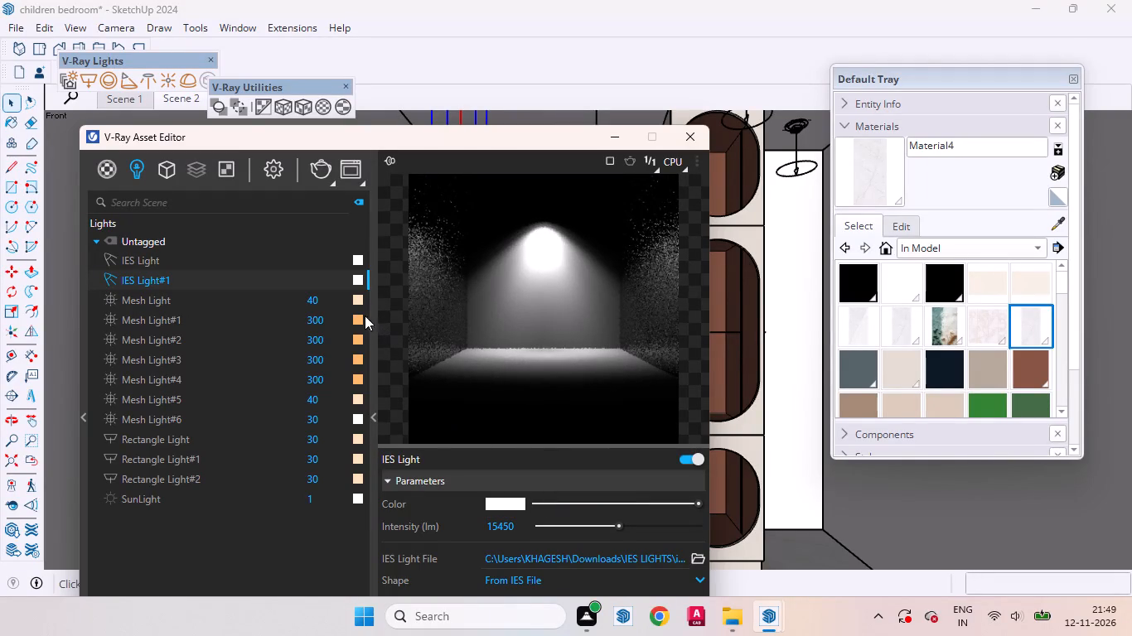
Copy Mesh Light's warm colour to IES Light#1 and Rectangle Light's warm colour to Mesh Light#6.
{"action": "left_click_drag", "start_coordinate": [354, 298], "coordinate": [355, 278]}
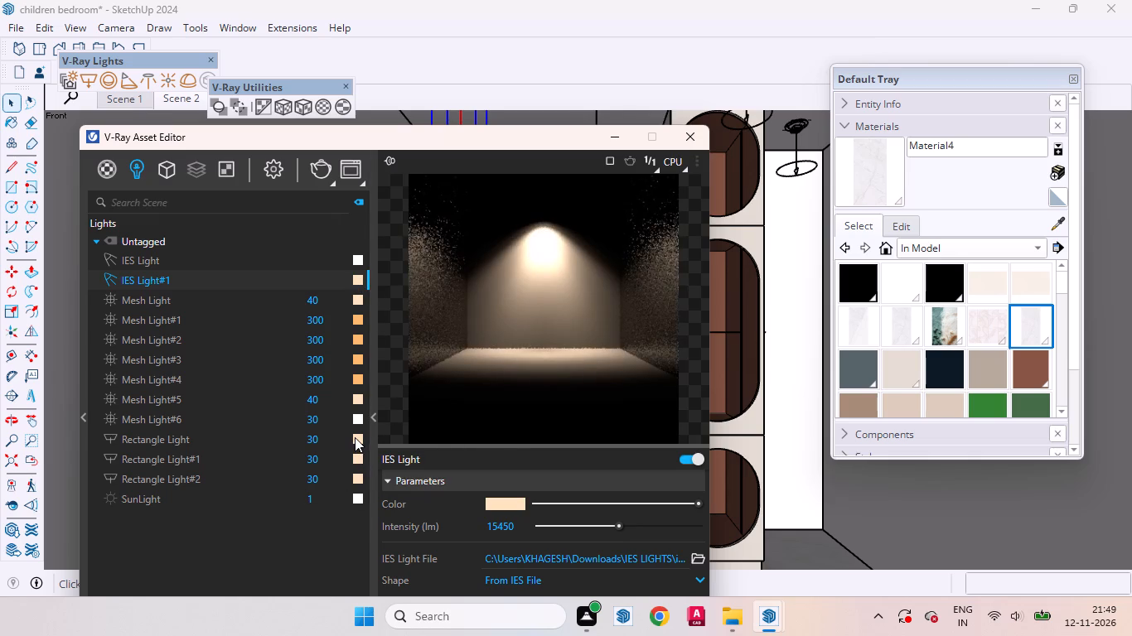
{"action": "left_click_drag", "start_coordinate": [355, 437], "coordinate": [356, 417]}
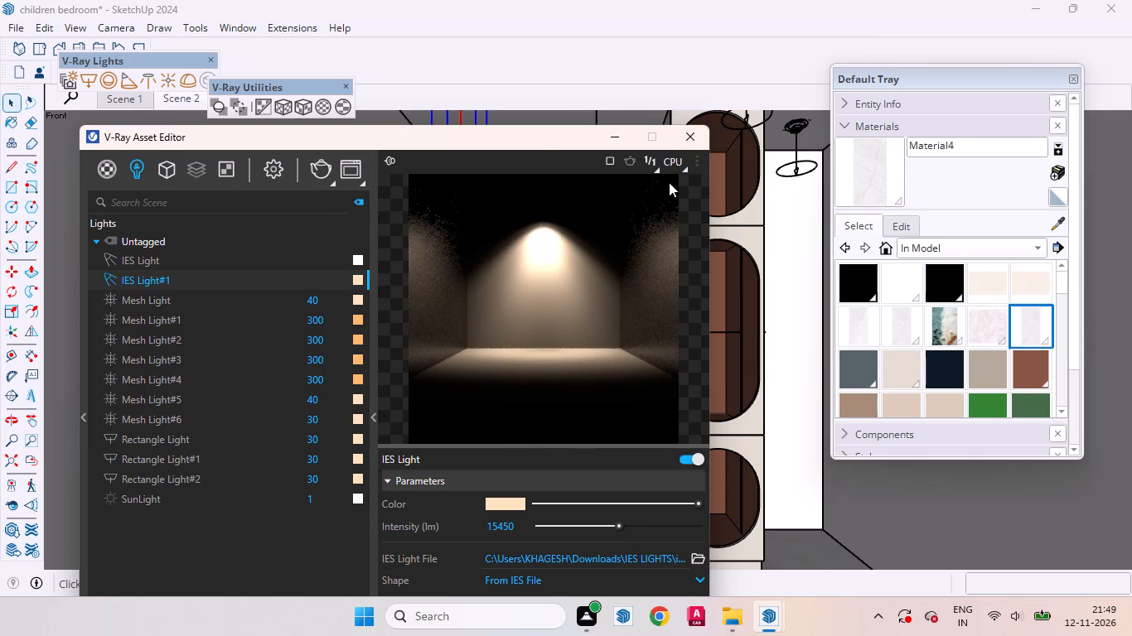
Run a test render of Scene 2, stop it during processing, and minimise the frame buffer.
{"action": "left_click_drag", "start_coordinate": [501, 141], "coordinate": [533, 150]}
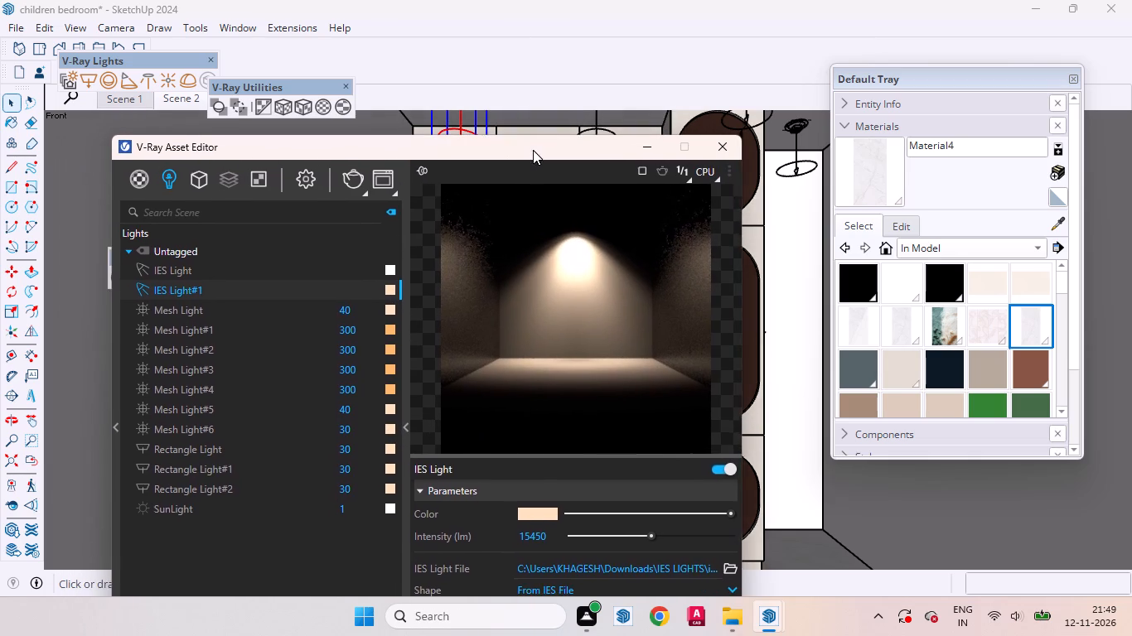
{"action": "left_click_drag", "start_coordinate": [533, 150], "coordinate": [626, 204]}
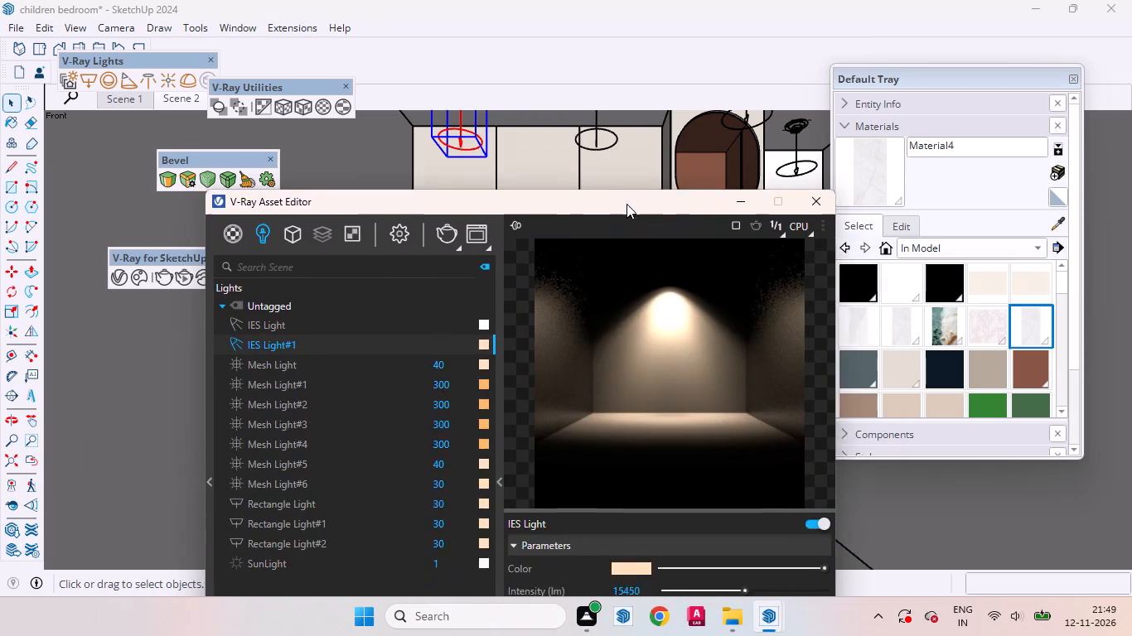
{"action": "left_click_drag", "start_coordinate": [626, 204], "coordinate": [646, 161]}
{"action": "left_click", "coordinate": [479, 202]}
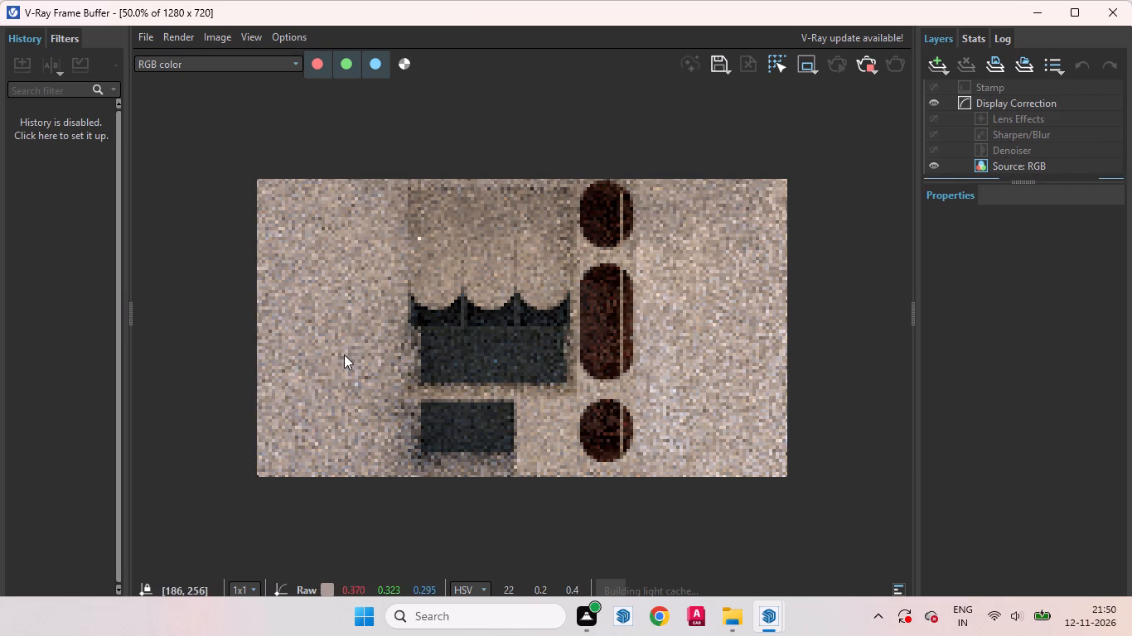
{"action": "left_click", "coordinate": [865, 68]}
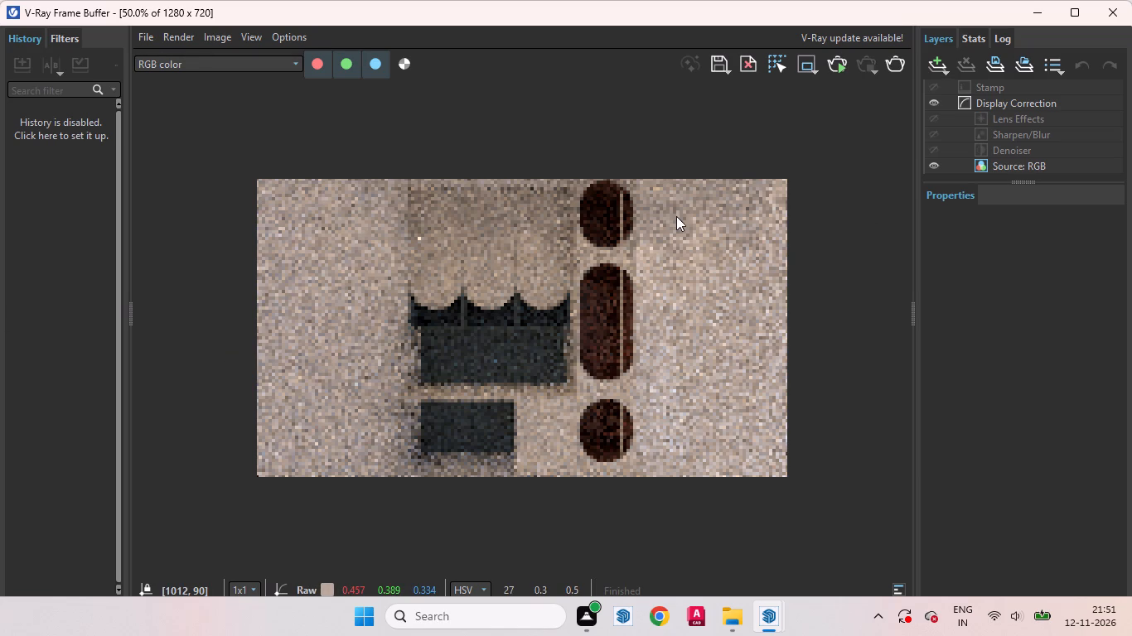
{"action": "left_click", "coordinate": [1036, 17]}
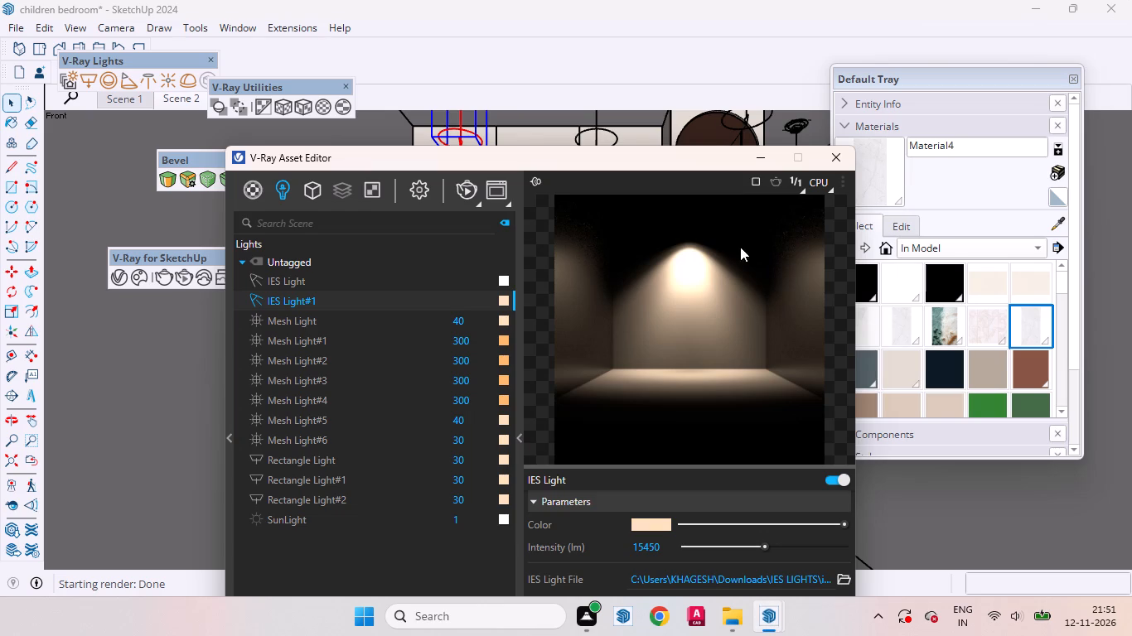
Sample the brown Pionite Canyon Shadow SO200 material from the tall unit's middle rounded niche as the paint material.
{"action": "left_click_drag", "start_coordinate": [649, 162], "coordinate": [478, 486]}
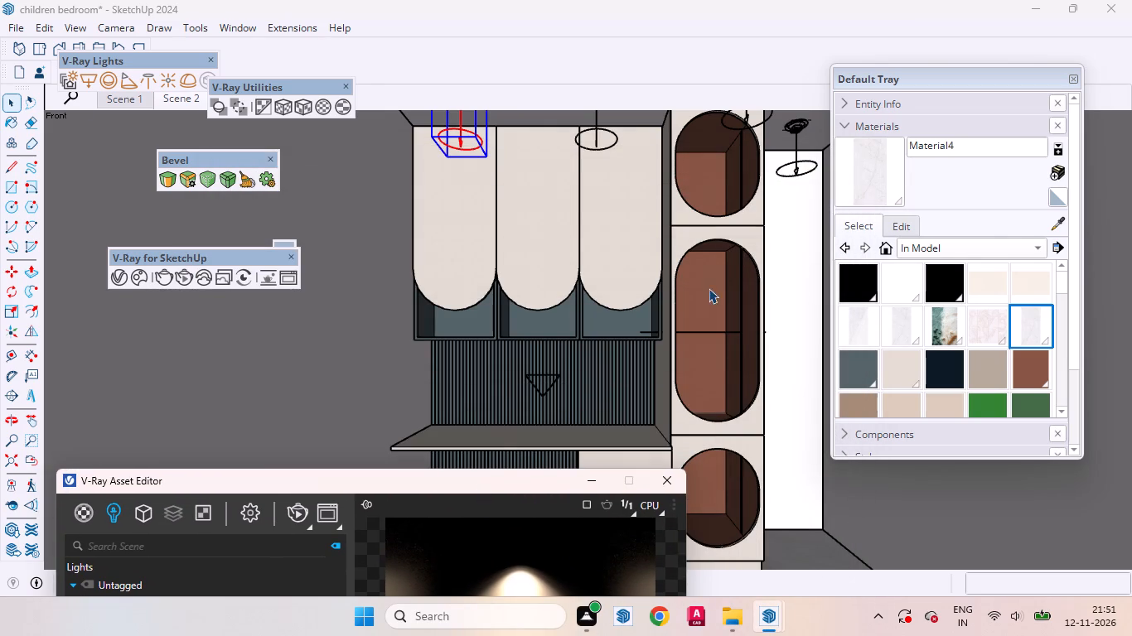
{"action": "left_click", "coordinate": [1058, 219]}
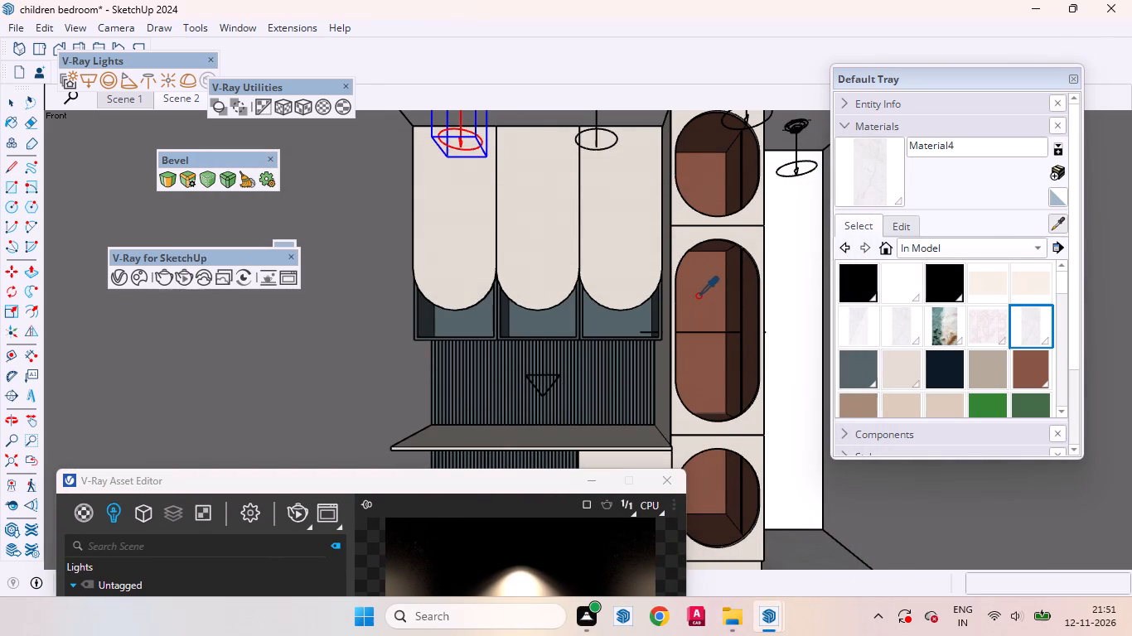
{"action": "scroll", "coordinate": [699, 293], "scroll_direction": "up", "scroll_amount": 12}
{"action": "left_click", "coordinate": [702, 283]}
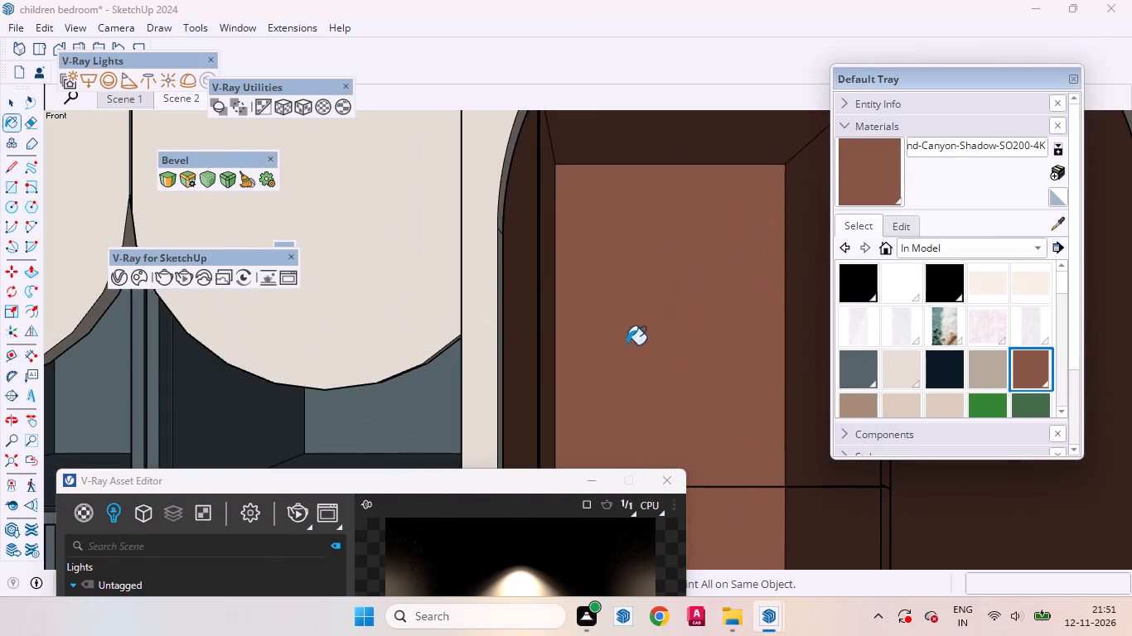
{"action": "key", "text": "space"}
{"action": "scroll", "coordinate": [728, 288], "scroll_direction": "down", "scroll_amount": 5}
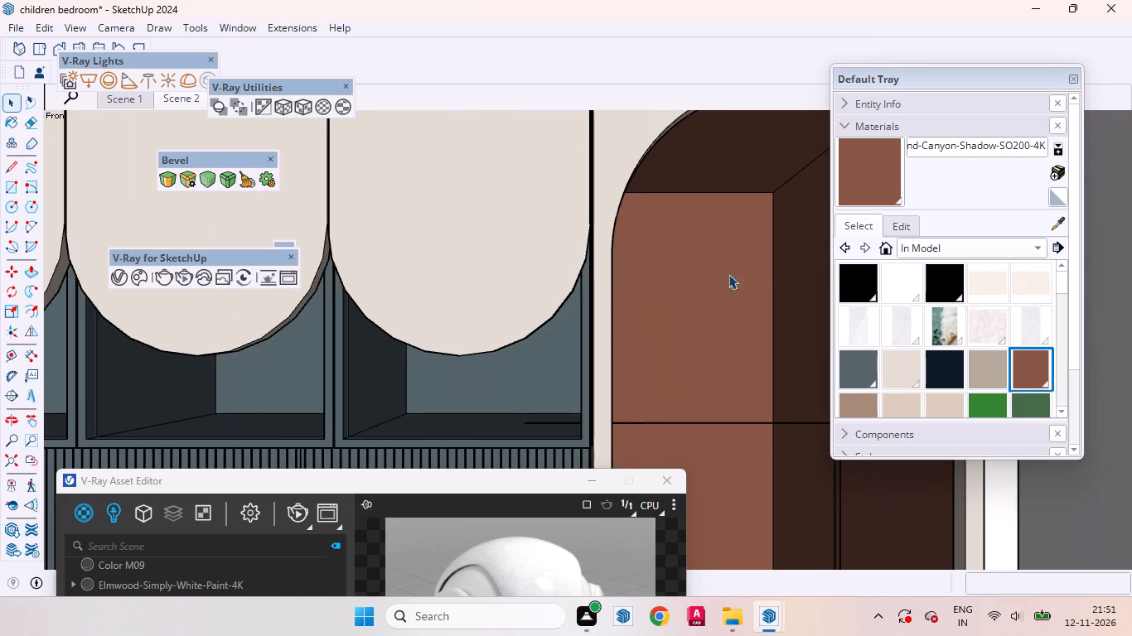
{"action": "scroll", "coordinate": [728, 274], "scroll_direction": "down", "scroll_amount": 13}
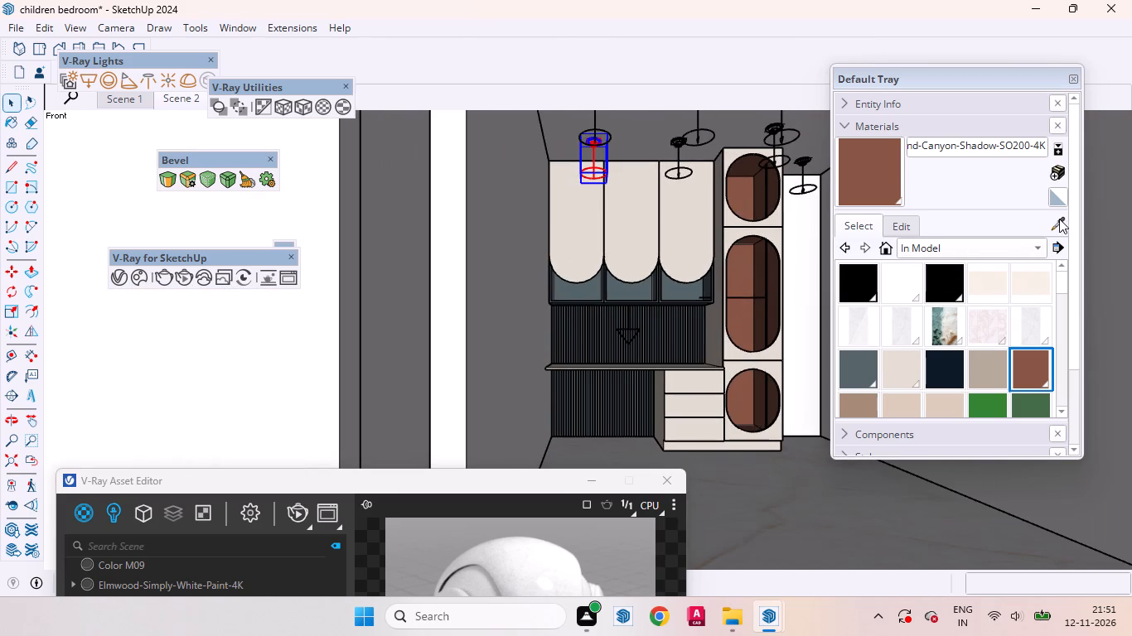
{"action": "left_click", "coordinate": [1060, 219]}
{"action": "scroll", "coordinate": [732, 275], "scroll_direction": "up", "scroll_amount": 11}
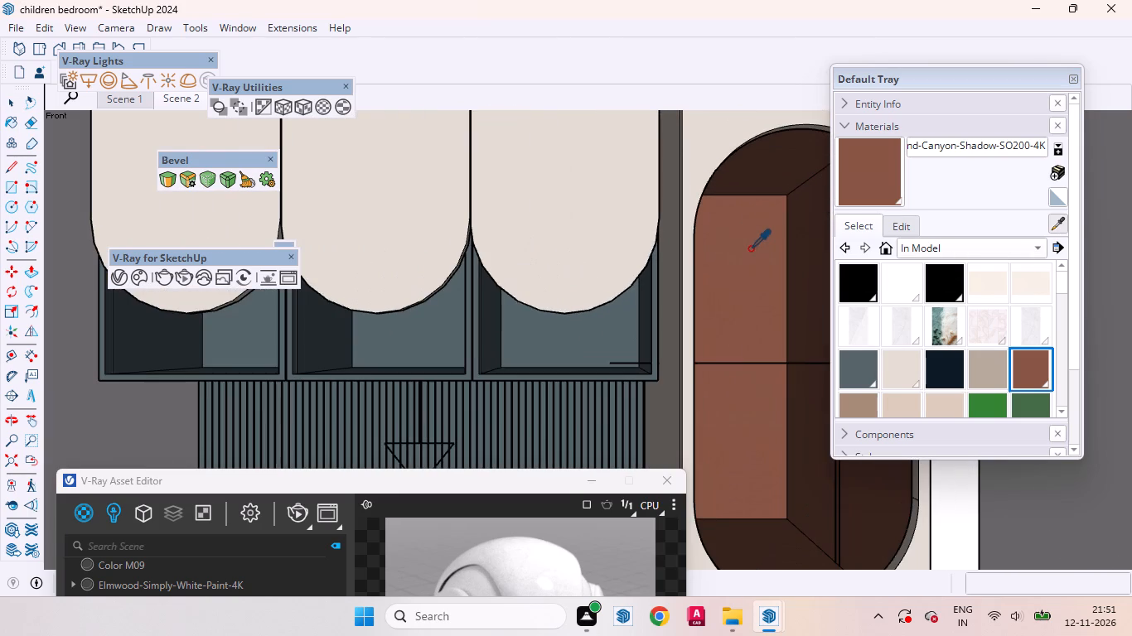
{"action": "left_click", "coordinate": [750, 248]}
{"action": "left_click_drag", "start_coordinate": [463, 477], "coordinate": [549, 315]}
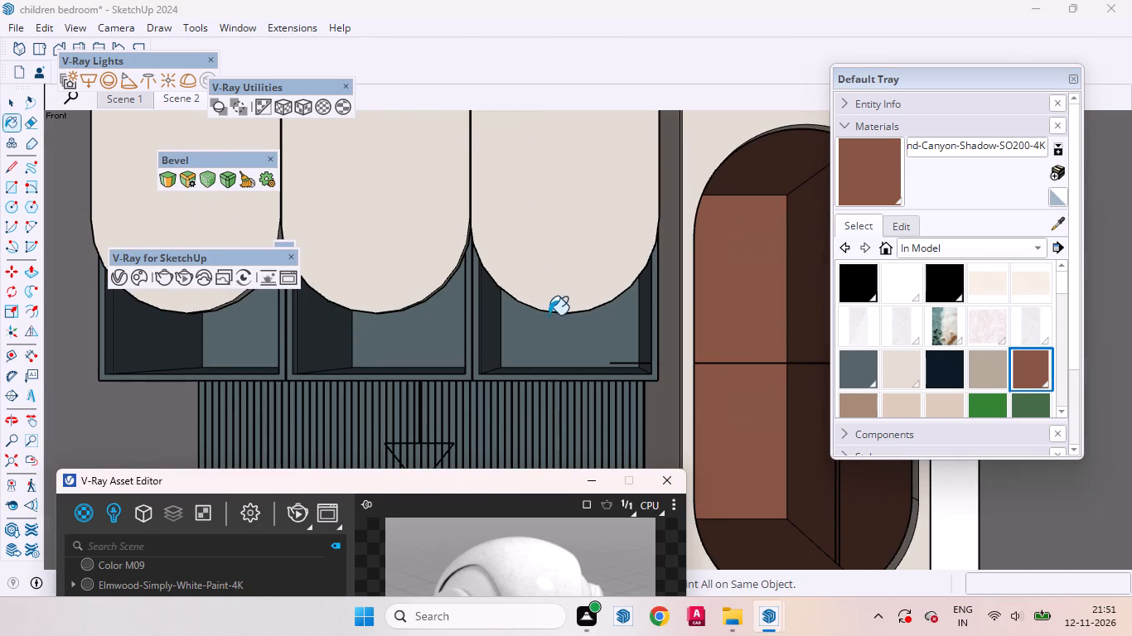
{"action": "left_click_drag", "start_coordinate": [549, 315], "coordinate": [551, 309]}
{"action": "left_click_drag", "start_coordinate": [462, 479], "coordinate": [568, 102]}
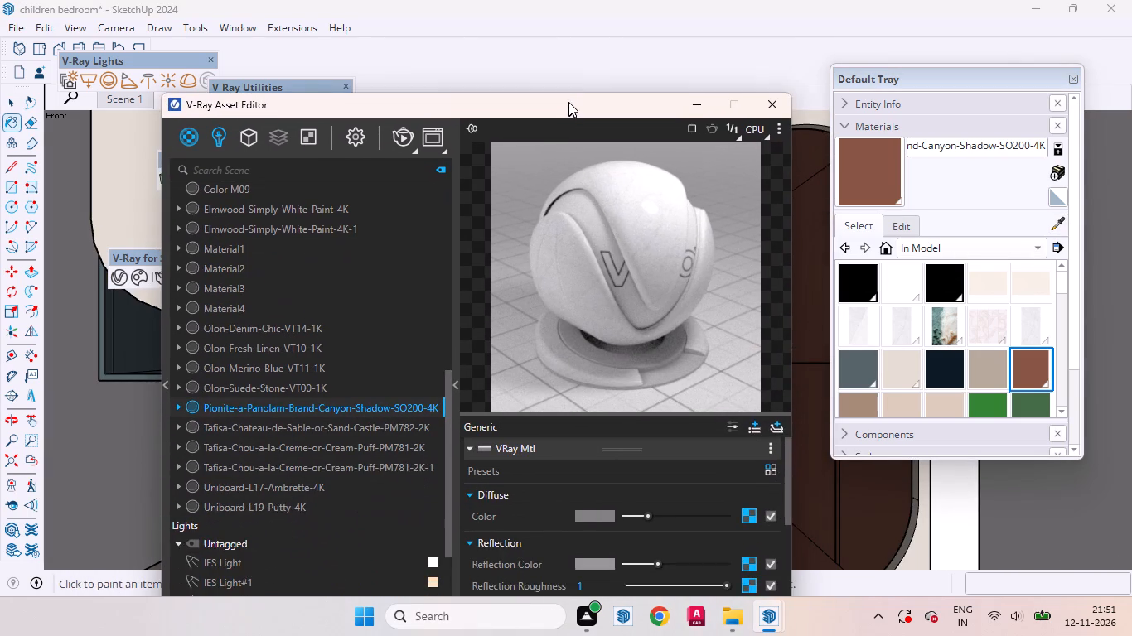
{"action": "left_click_drag", "start_coordinate": [568, 102], "coordinate": [549, 145]}
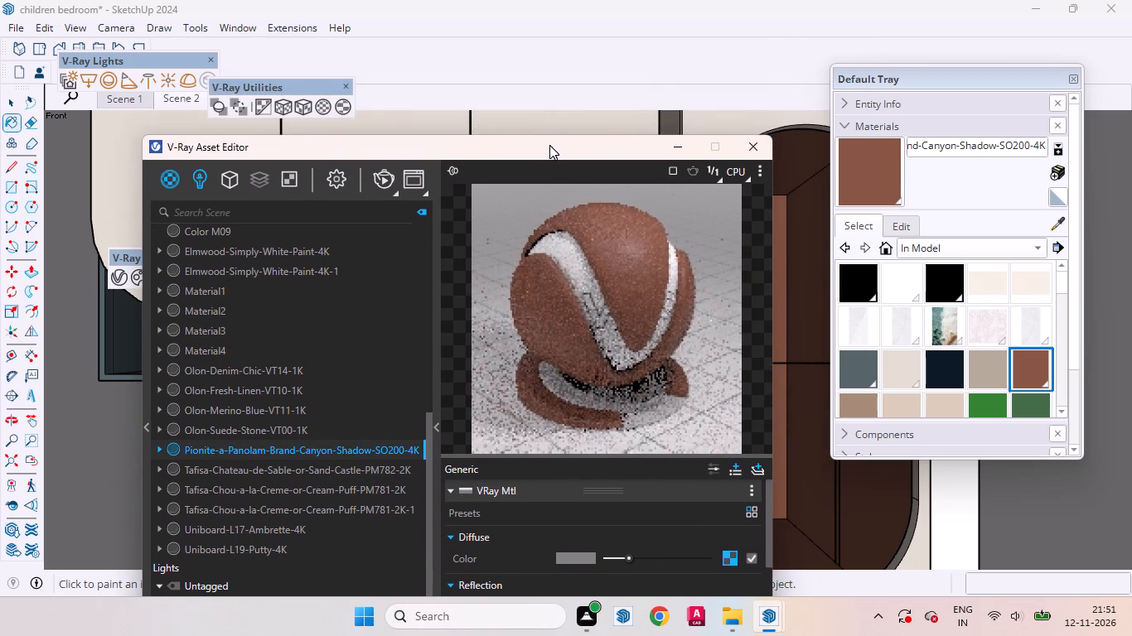
{"action": "left_click_drag", "start_coordinate": [549, 145], "coordinate": [505, 536]}
Enter the wall shelf group and paint the right-hand compartment's back, inner side and bottom with the brown Canyon Shadow material.
{"action": "key", "text": "space"}
{"action": "scroll", "coordinate": [484, 340], "scroll_direction": "up", "scroll_amount": 2}
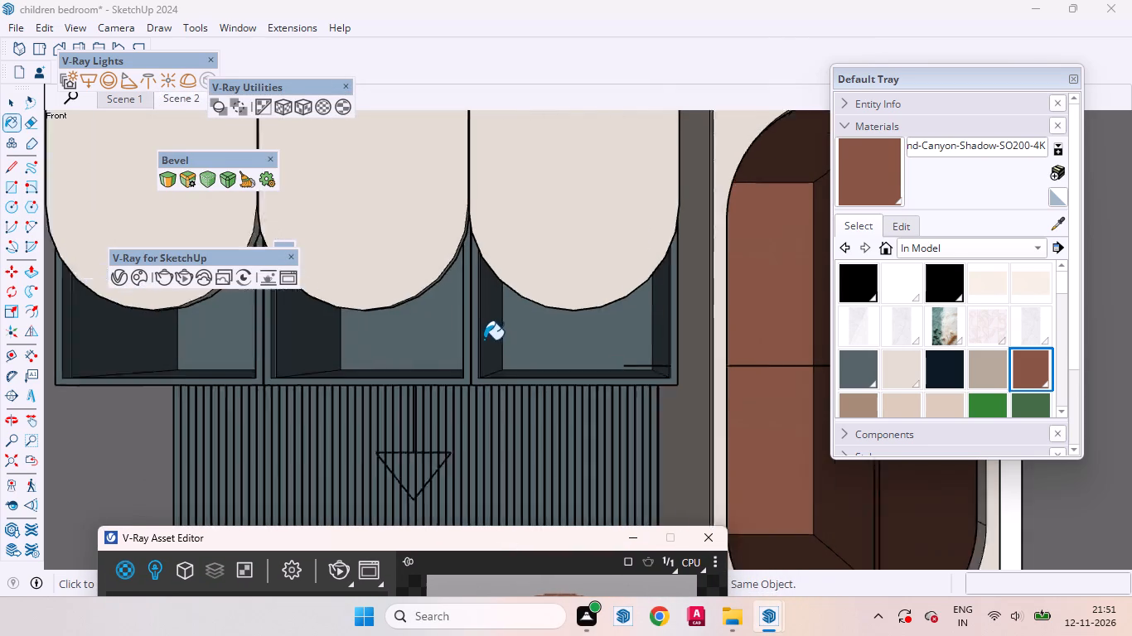
{"action": "scroll", "coordinate": [484, 340], "scroll_direction": "up", "scroll_amount": 6}
{"action": "key", "text": "space"}
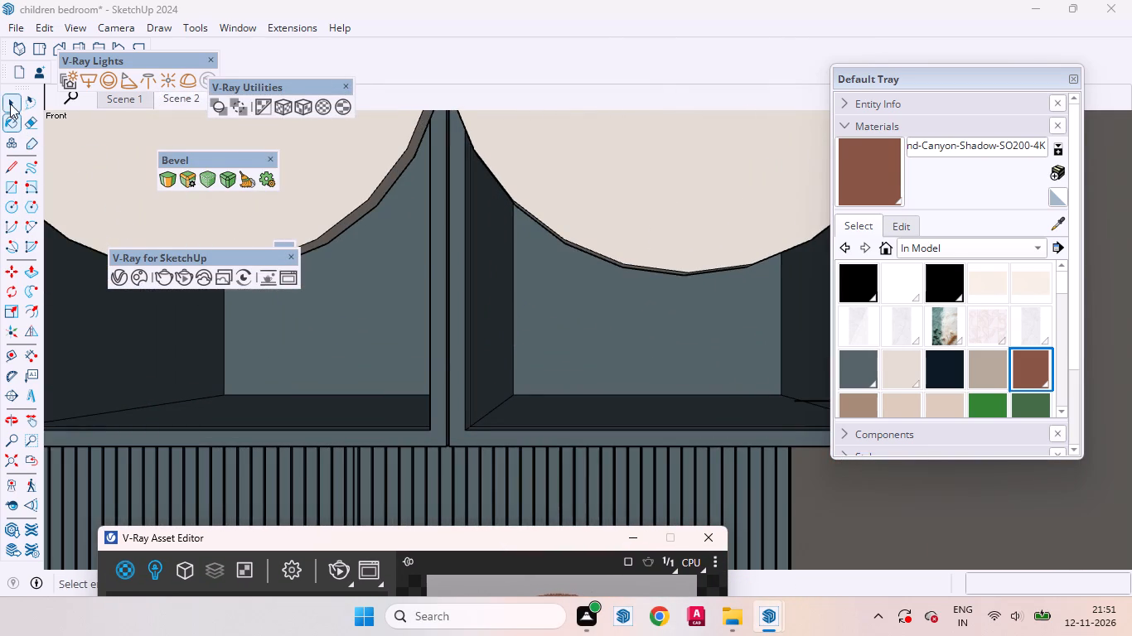
{"action": "left_click", "coordinate": [9, 101]}
{"action": "left_click", "coordinate": [539, 289]}
{"action": "double_click", "coordinate": [546, 301]}
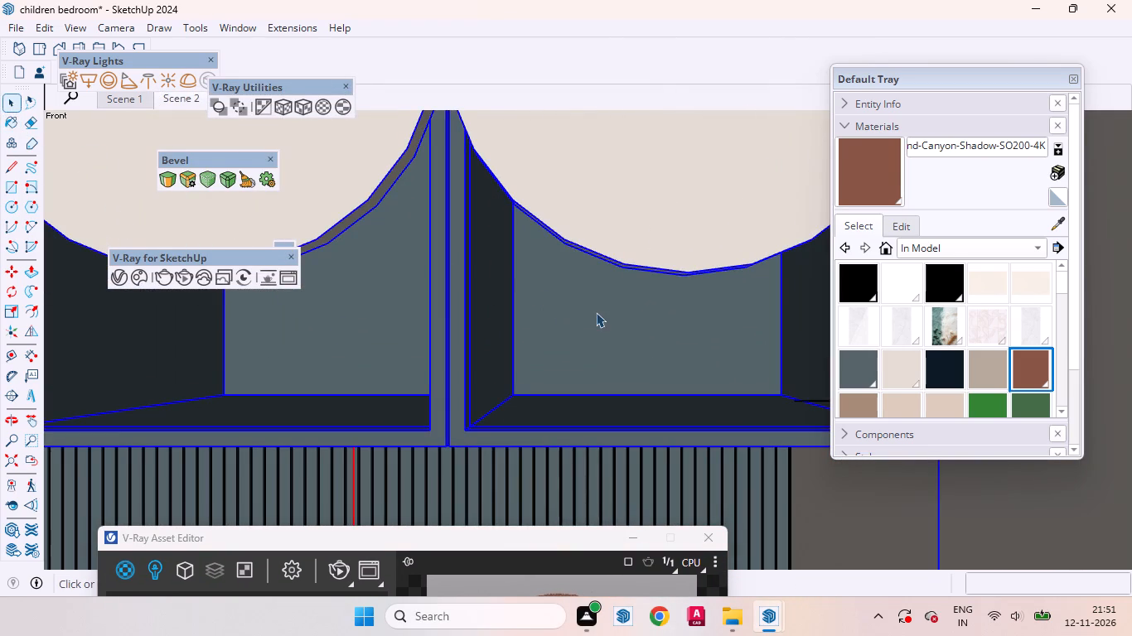
{"action": "left_click", "coordinate": [596, 312]}
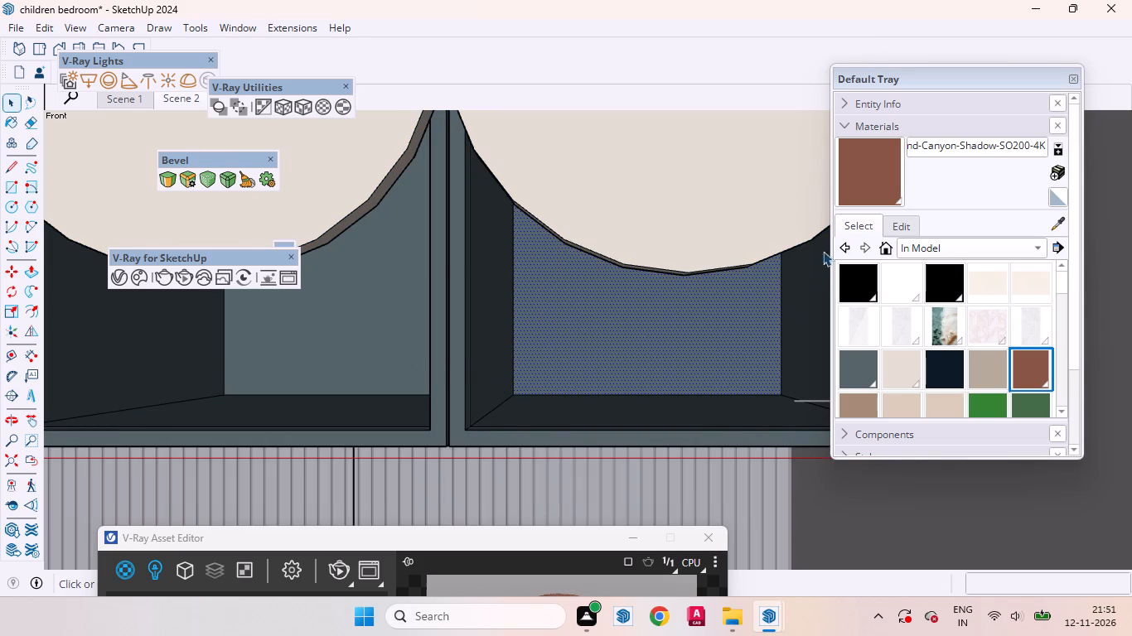
{"action": "left_click", "coordinate": [872, 171]}
{"action": "left_click", "coordinate": [575, 347]}
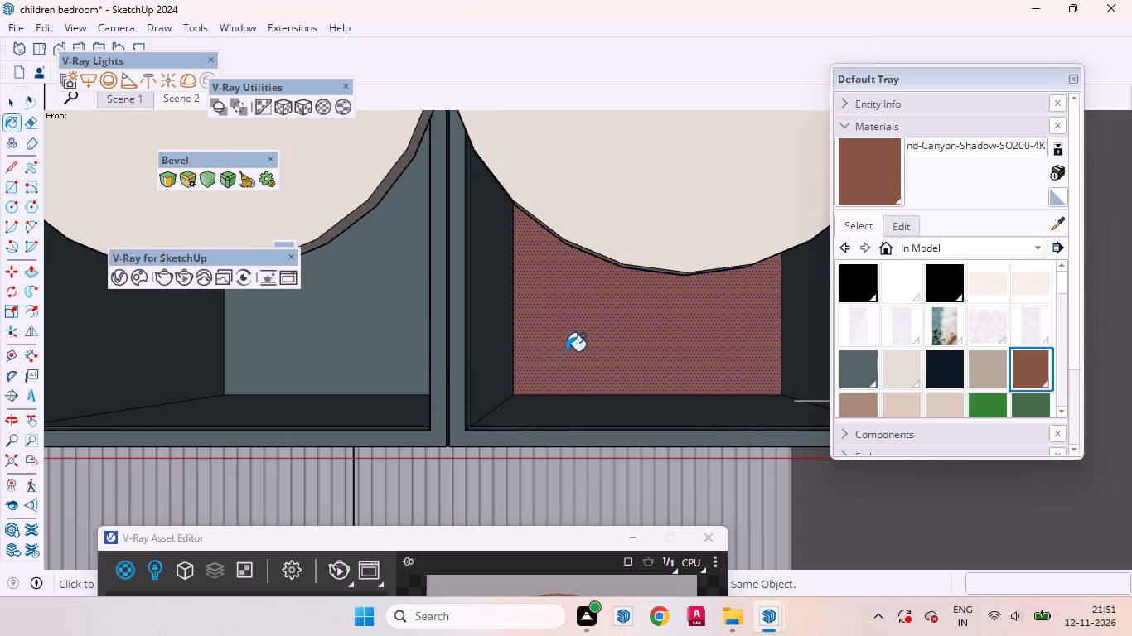
{"action": "scroll", "coordinate": [517, 379], "scroll_direction": "up", "scroll_amount": 3}
{"action": "left_click", "coordinate": [478, 340]}
{"action": "left_click", "coordinate": [563, 439]}
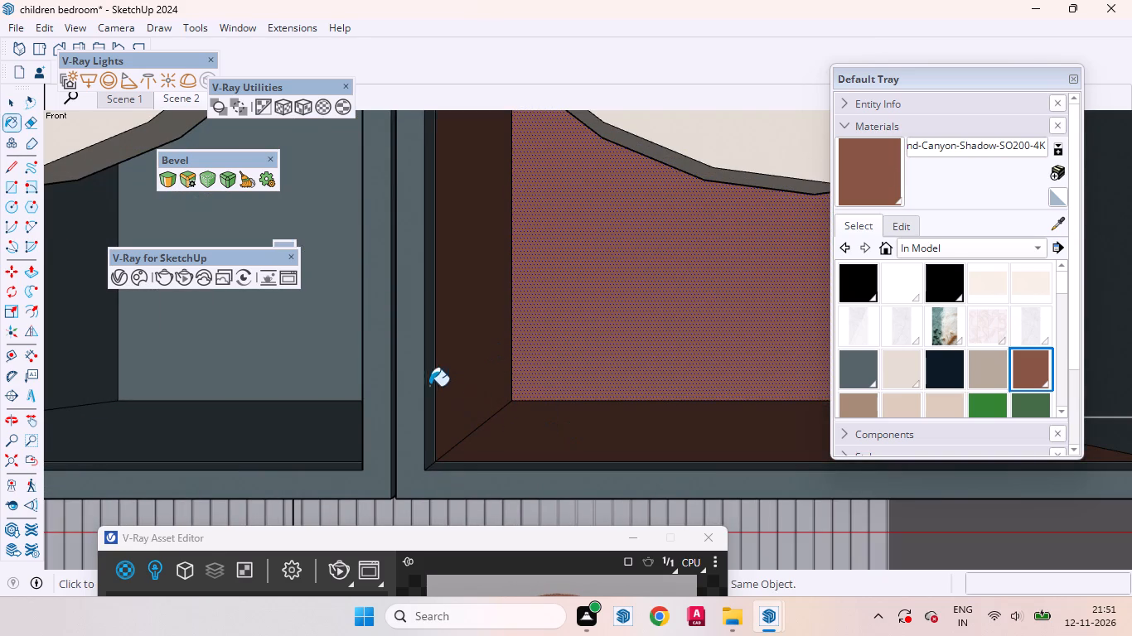
Paint the front frames of the right-hand and adjacent compartments and the right-hand one's inner edge strips with Canyon Shadow.
{"action": "left_click", "coordinate": [421, 383]}
{"action": "left_click", "coordinate": [380, 364]}
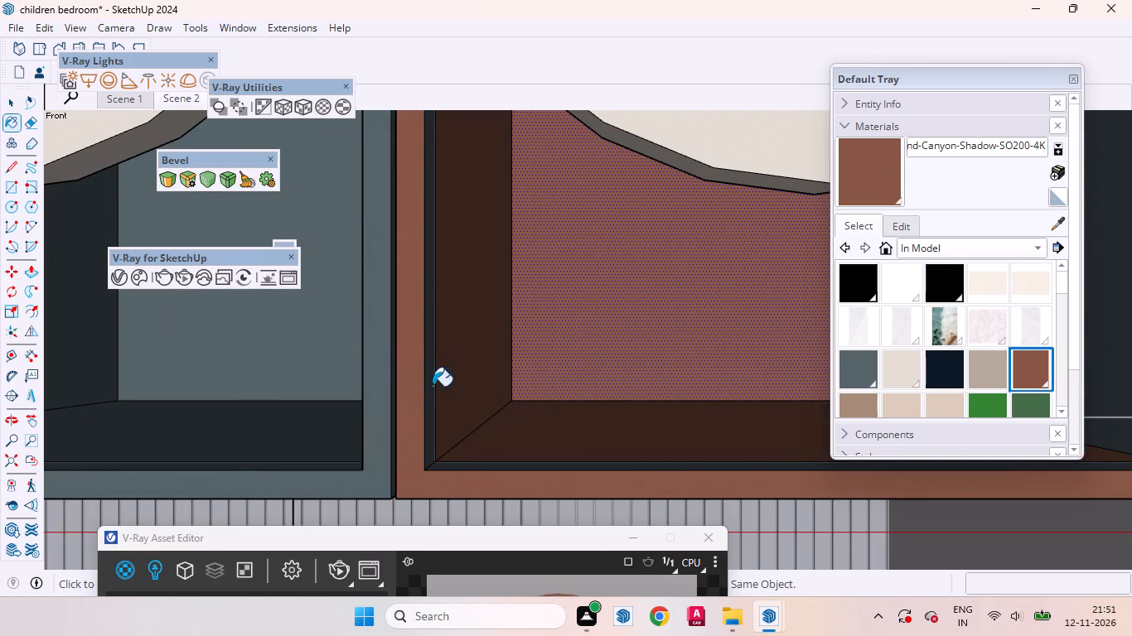
{"action": "middle_click_drag", "start_coordinate": [450, 397], "coordinate": [315, 520]}
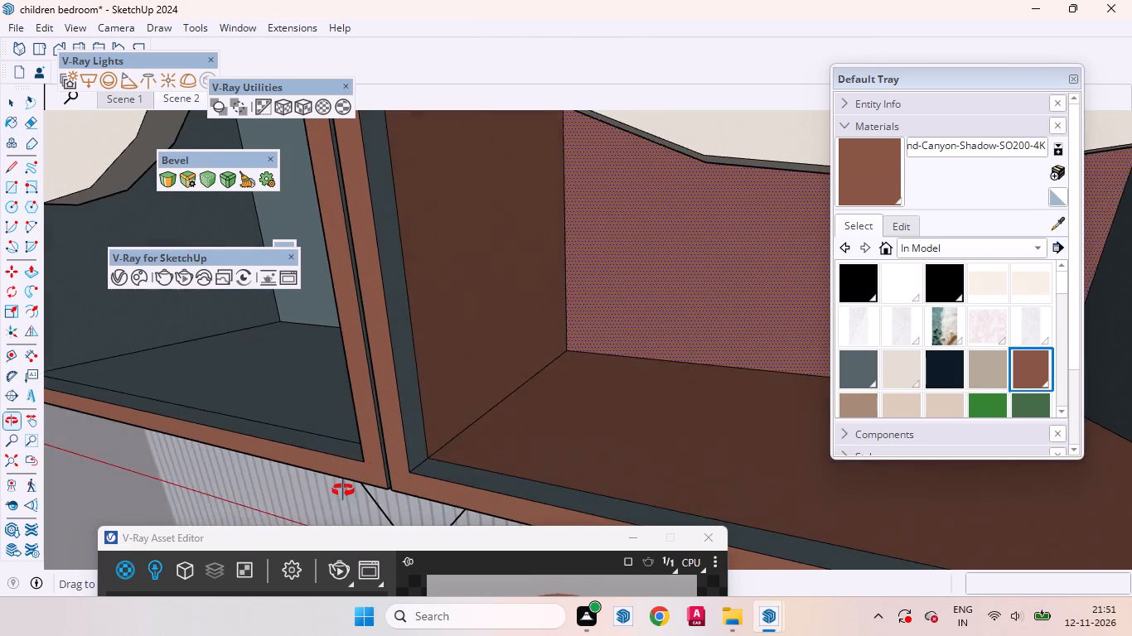
{"action": "left_click", "coordinate": [399, 398]}
{"action": "left_click", "coordinate": [451, 475]}
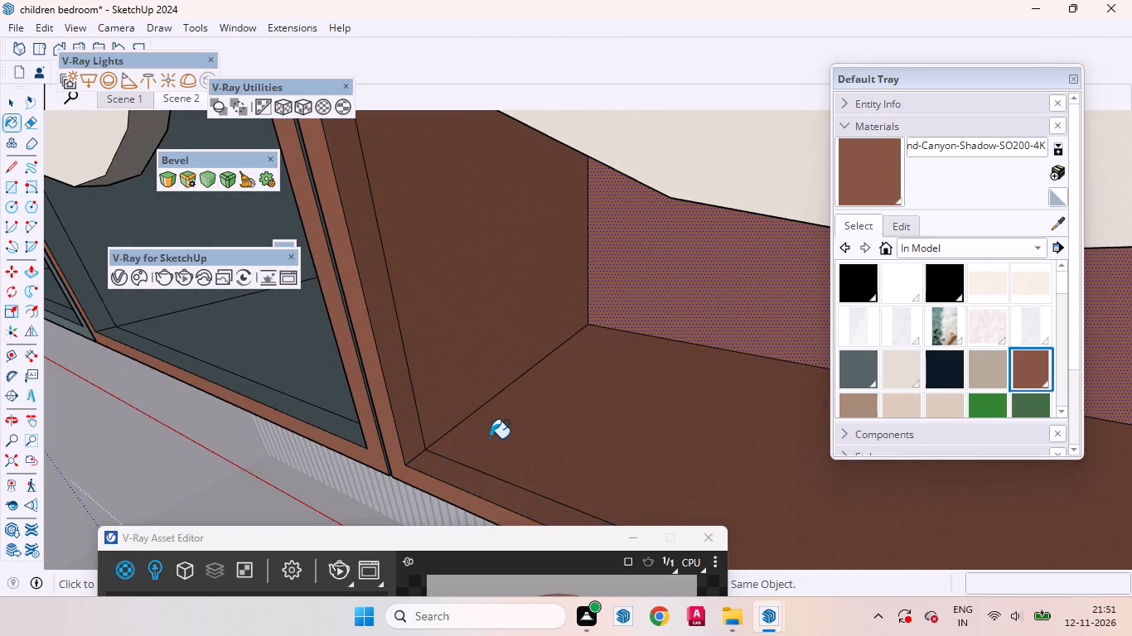
Paint the right-hand wall shelf compartment's remaining slate inner side with Canyon Shadow.
{"action": "scroll", "coordinate": [475, 409], "scroll_direction": "down", "scroll_amount": 10}
{"action": "middle_click_drag", "start_coordinate": [600, 427], "coordinate": [694, 384]}
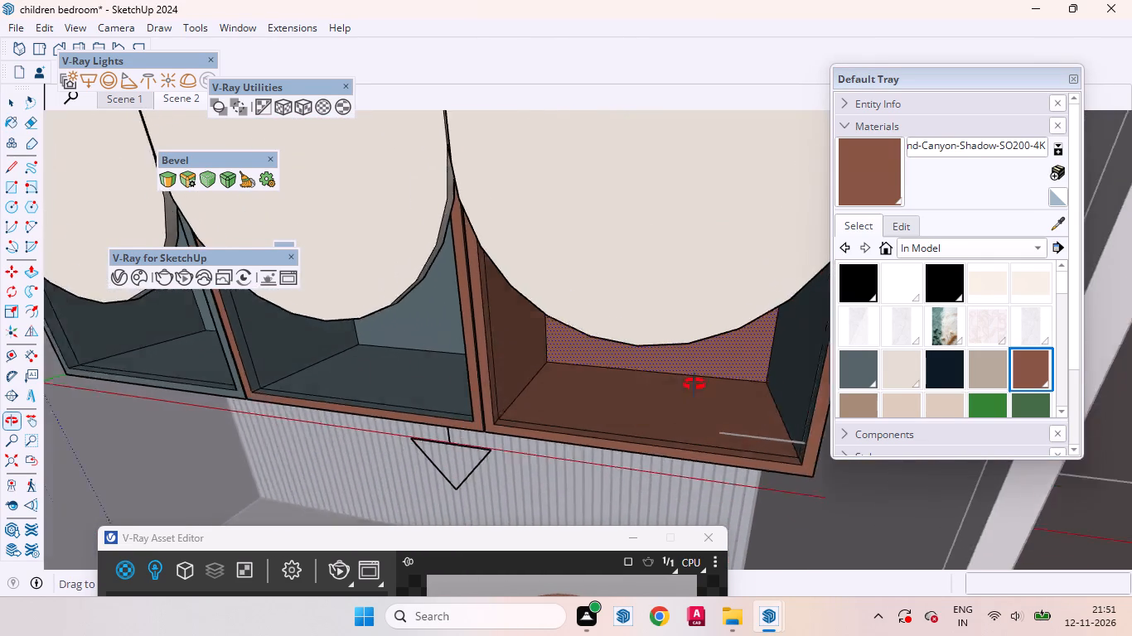
{"action": "middle_click_drag", "start_coordinate": [694, 384], "coordinate": [713, 366]}
{"action": "left_click", "coordinate": [801, 324]}
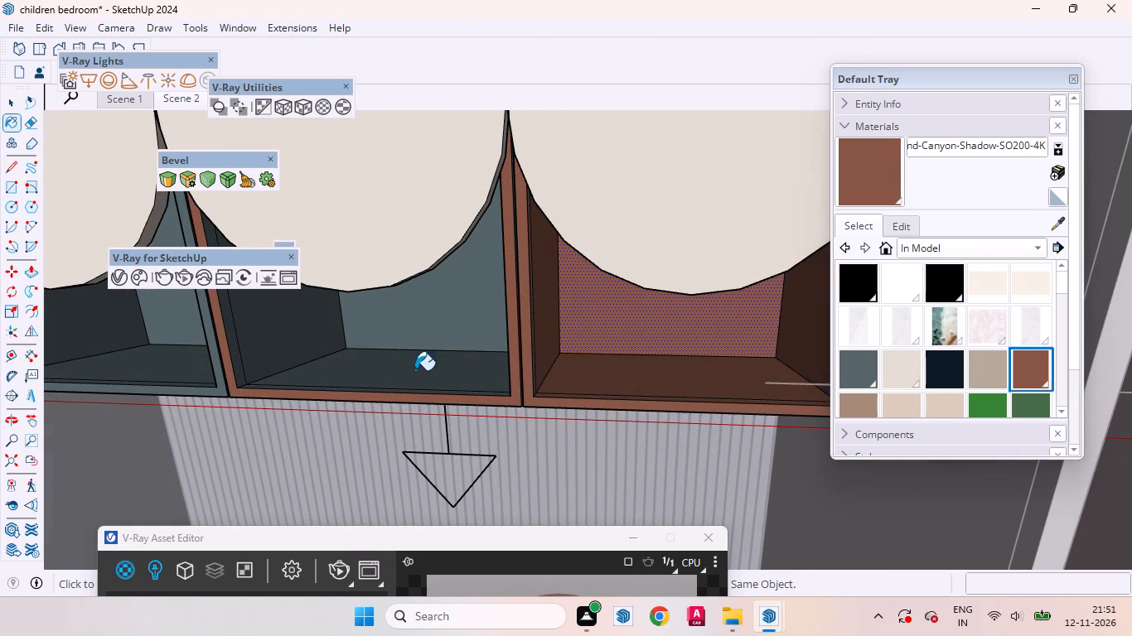
Paint the middle compartment's bottom, back, left inner side and the adjoining left and bottom edge strips with Canyon Shadow.
{"action": "left_click", "coordinate": [415, 370]}
{"action": "left_click", "coordinate": [433, 310]}
{"action": "left_click", "coordinate": [302, 325]}
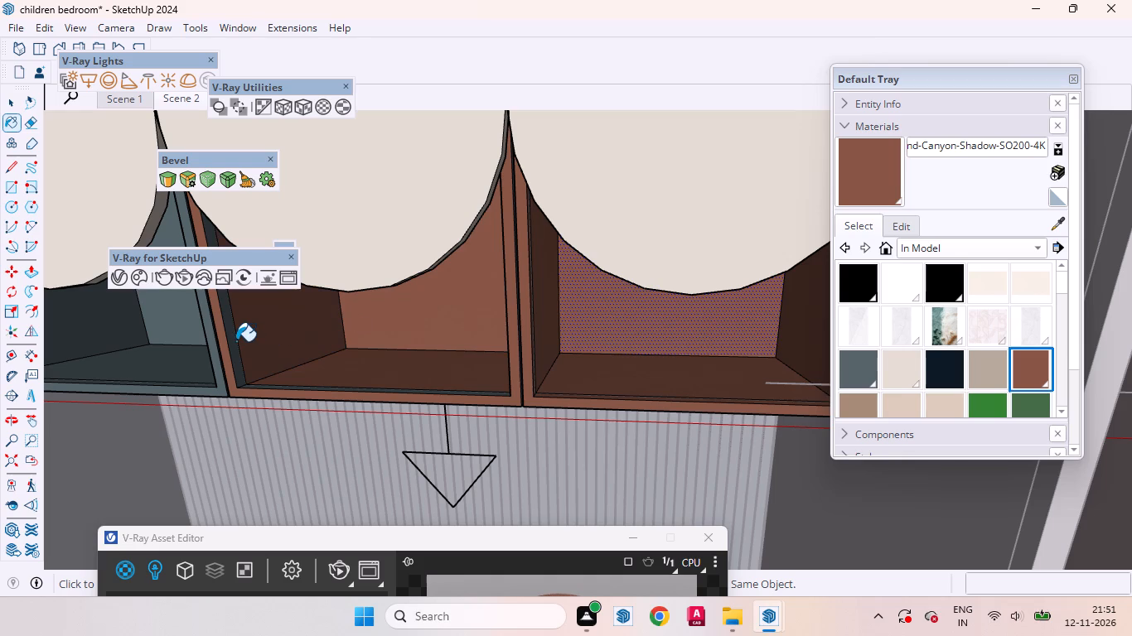
{"action": "left_click", "coordinate": [232, 340]}
{"action": "left_click", "coordinate": [206, 330]}
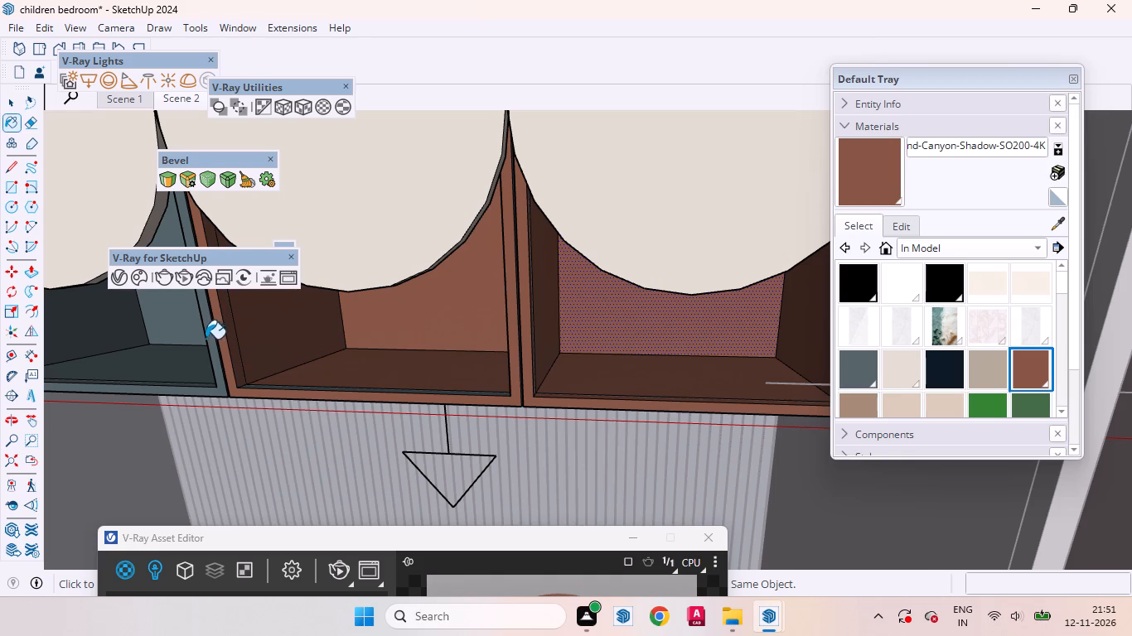
{"action": "scroll", "coordinate": [272, 384], "scroll_direction": "up", "scroll_amount": 14}
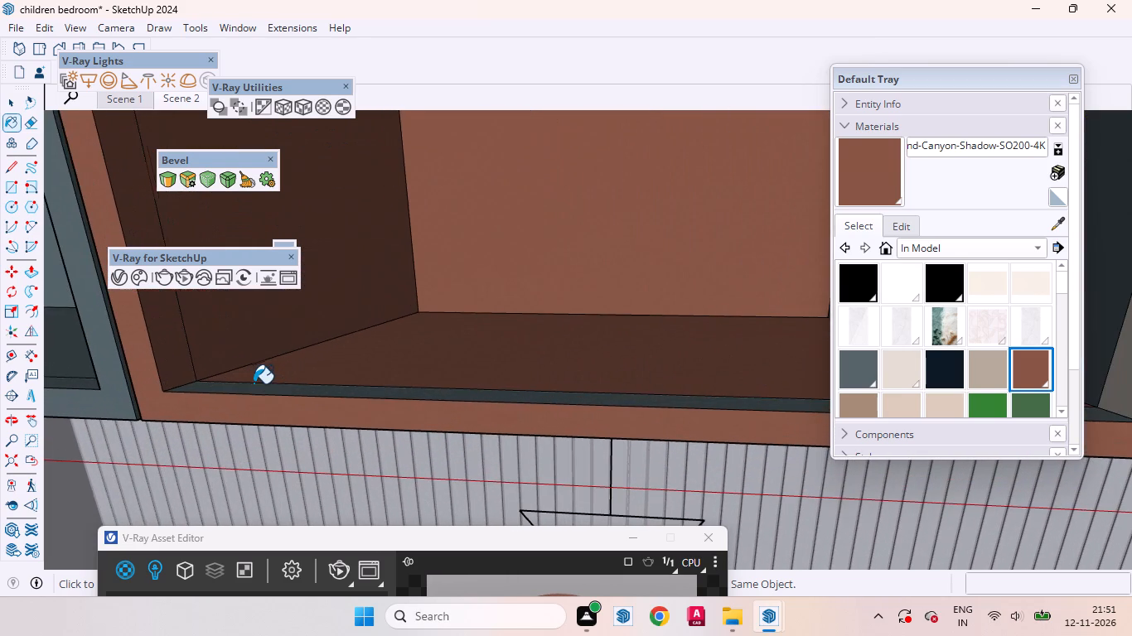
{"action": "left_click", "coordinate": [252, 386]}
Paint the middle compartment's right inner side and its narrow front edge strip with Canyon Shadow.
{"action": "scroll", "coordinate": [293, 401], "scroll_direction": "up", "scroll_amount": 1}
{"action": "middle_click_drag", "start_coordinate": [293, 401], "coordinate": [433, 378]}
{"action": "scroll", "coordinate": [391, 395], "scroll_direction": "down", "scroll_amount": 2}
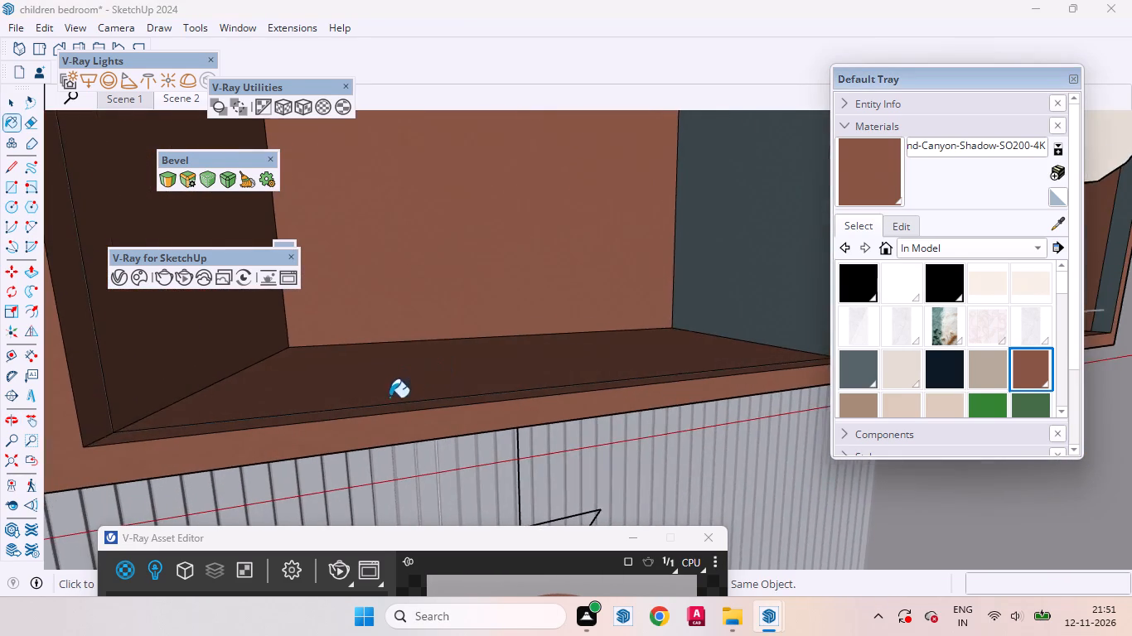
{"action": "scroll", "coordinate": [389, 397], "scroll_direction": "down", "scroll_amount": 2}
{"action": "left_click", "coordinate": [687, 276]}
{"action": "scroll", "coordinate": [727, 296], "scroll_direction": "up", "scroll_amount": 7}
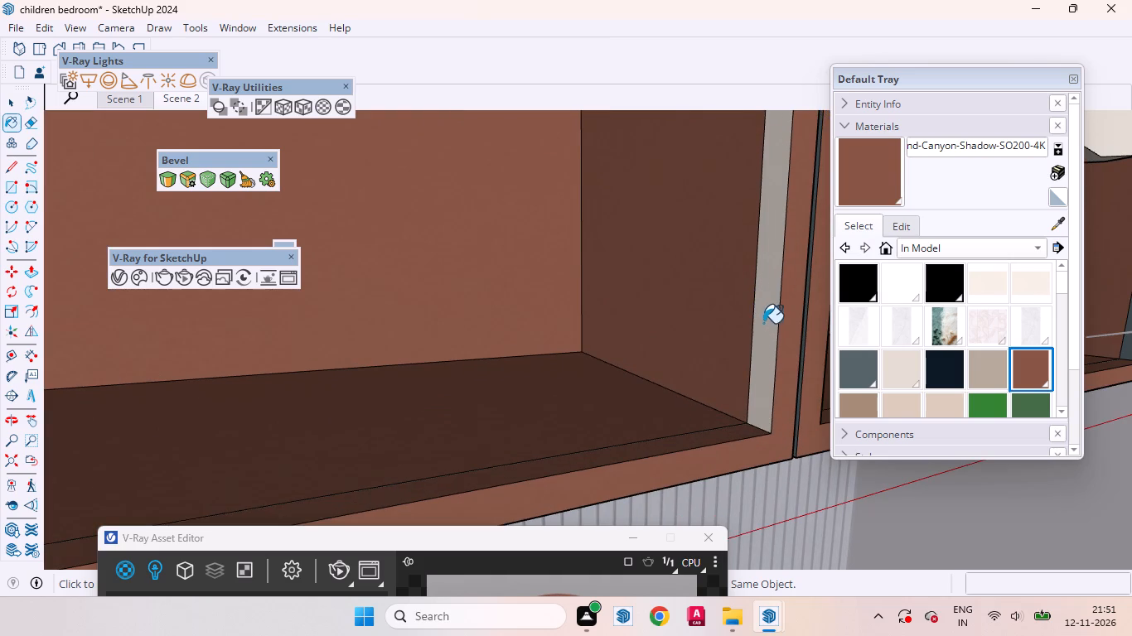
{"action": "left_click", "coordinate": [764, 324]}
Paint the left-hand compartment's front frame and both narrow faces in the gap beside the middle compartment with Canyon Shadow.
{"action": "scroll", "coordinate": [682, 376], "scroll_direction": "down", "scroll_amount": 15}
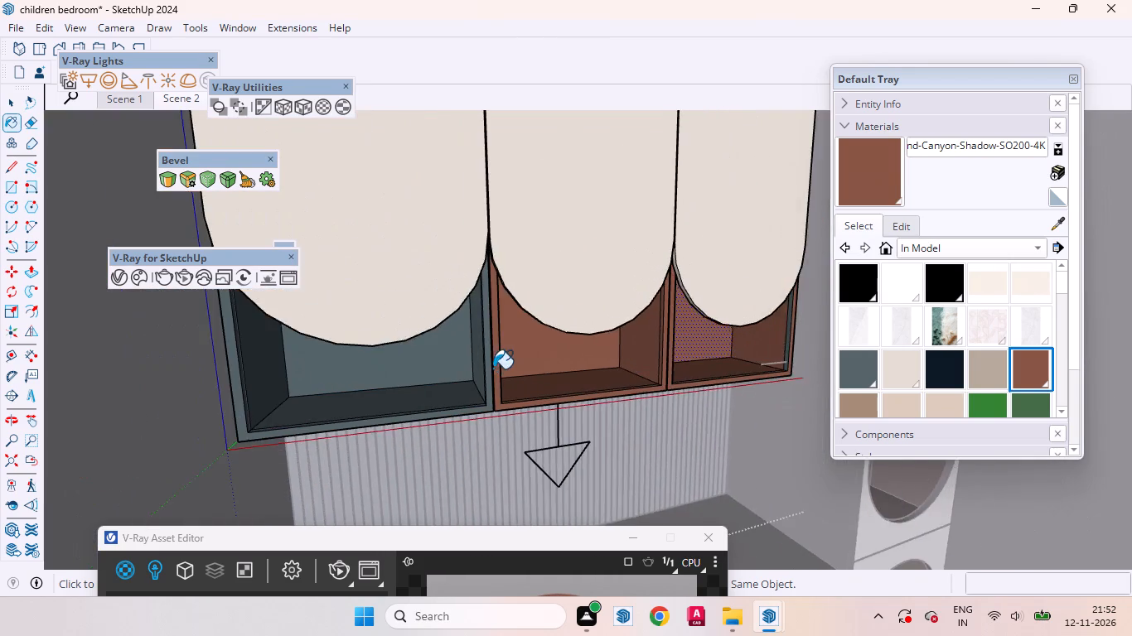
{"action": "scroll", "coordinate": [493, 369], "scroll_direction": "up", "scroll_amount": 10}
{"action": "left_click", "coordinate": [478, 308]}
{"action": "scroll", "coordinate": [479, 307], "scroll_direction": "up", "scroll_amount": 7}
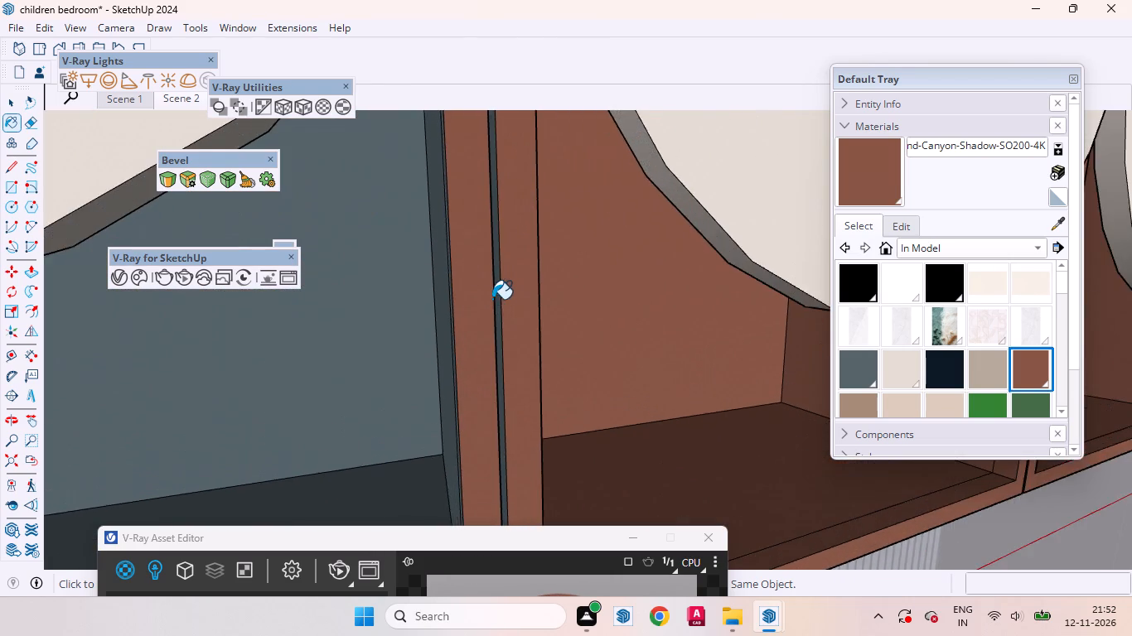
{"action": "scroll", "coordinate": [492, 299], "scroll_direction": "up", "scroll_amount": 10}
{"action": "left_click", "coordinate": [503, 272]}
{"action": "middle_click_drag", "start_coordinate": [501, 287], "coordinate": [494, 291]}
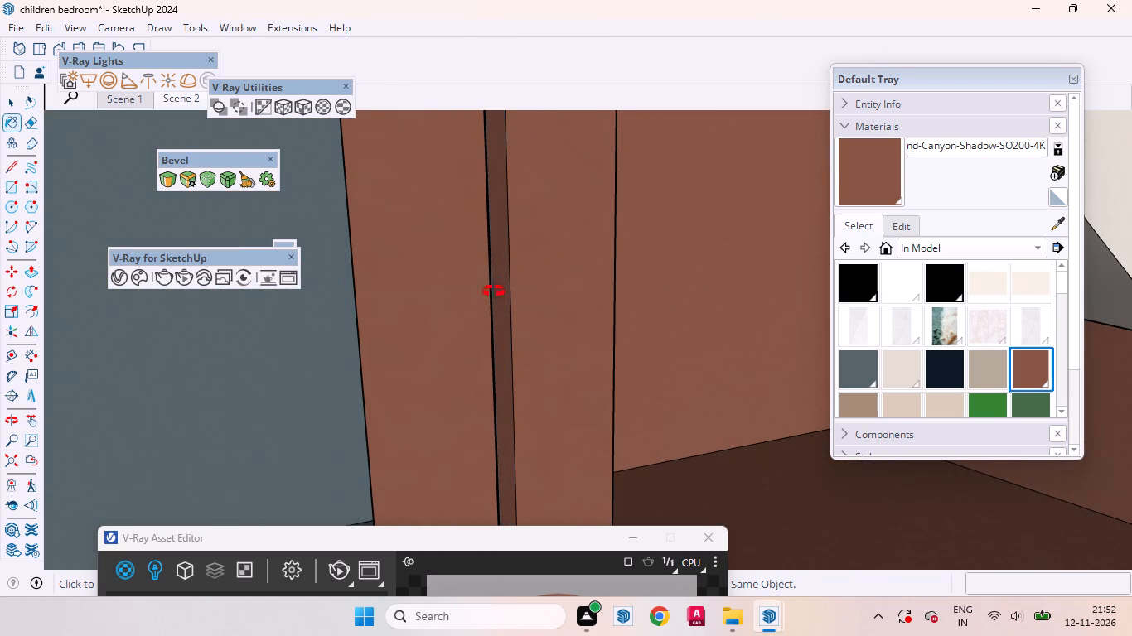
{"action": "middle_click_drag", "start_coordinate": [494, 291], "coordinate": [261, 294]}
{"action": "scroll", "coordinate": [457, 291], "scroll_direction": "up", "scroll_amount": 6}
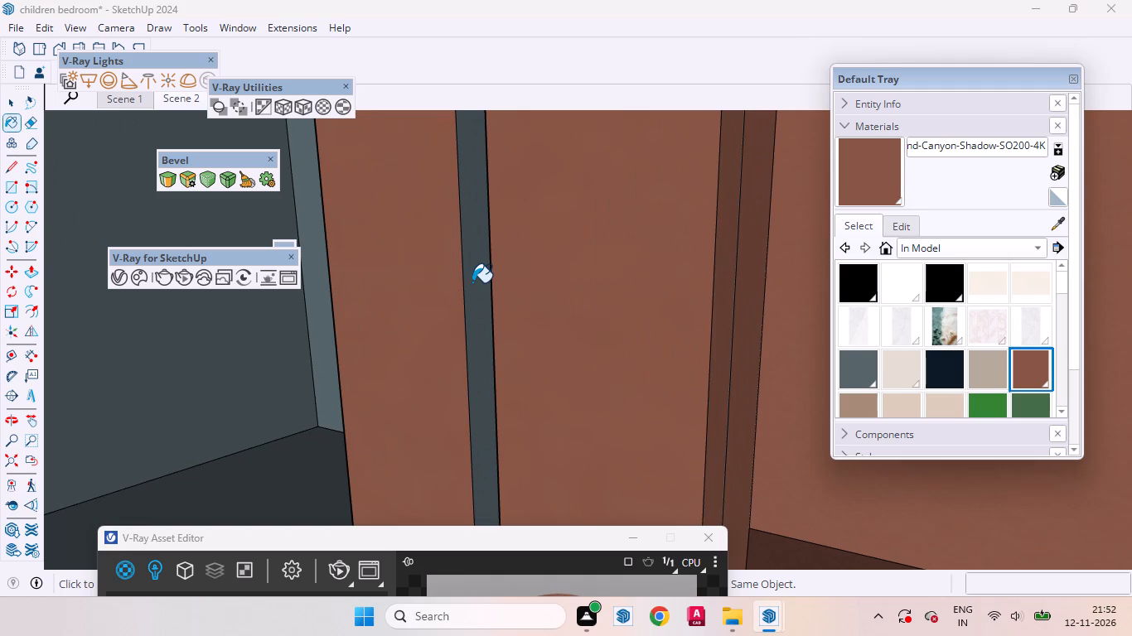
{"action": "left_click", "coordinate": [472, 282]}
Paint the left-hand compartment's bottom, back, left inner side and the adjoining left and bottom edge strips with Canyon Shadow.
{"action": "scroll", "coordinate": [662, 316], "scroll_direction": "down", "scroll_amount": 6}
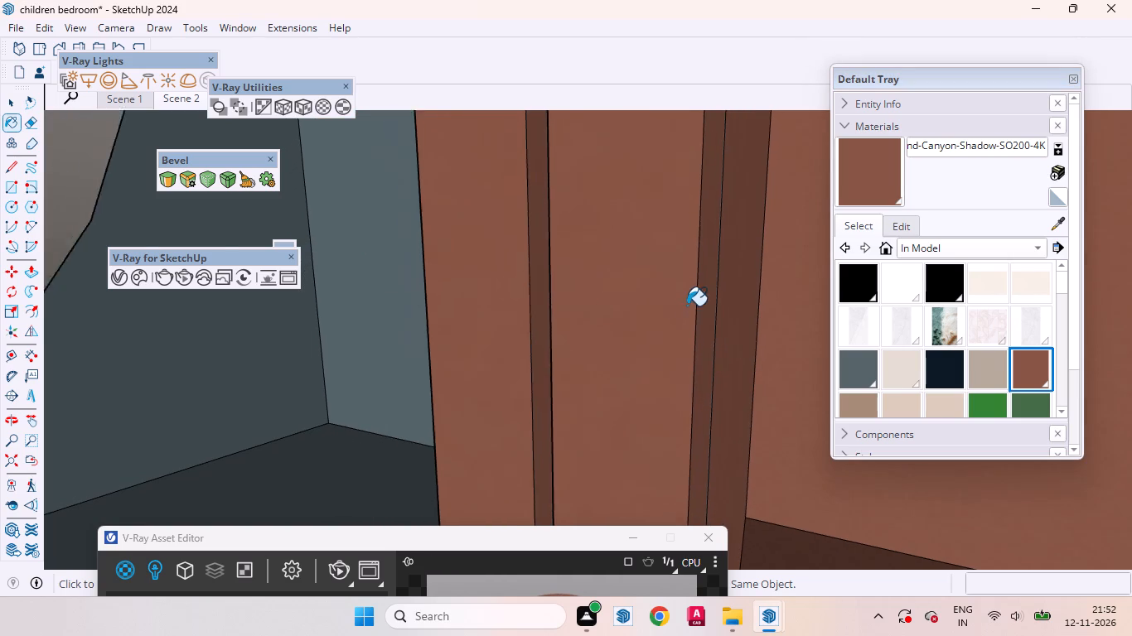
{"action": "scroll", "coordinate": [687, 306], "scroll_direction": "down", "scroll_amount": 12}
{"action": "left_click", "coordinate": [428, 463]}
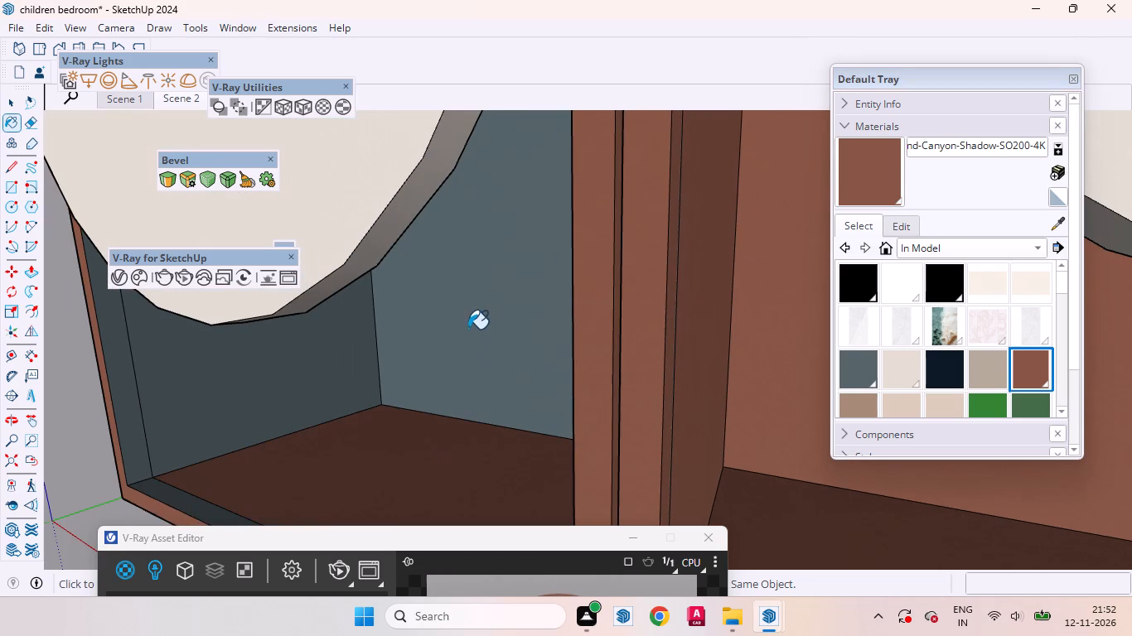
{"action": "left_click", "coordinate": [468, 329]}
{"action": "left_click", "coordinate": [312, 362]}
{"action": "left_click", "coordinate": [122, 372]}
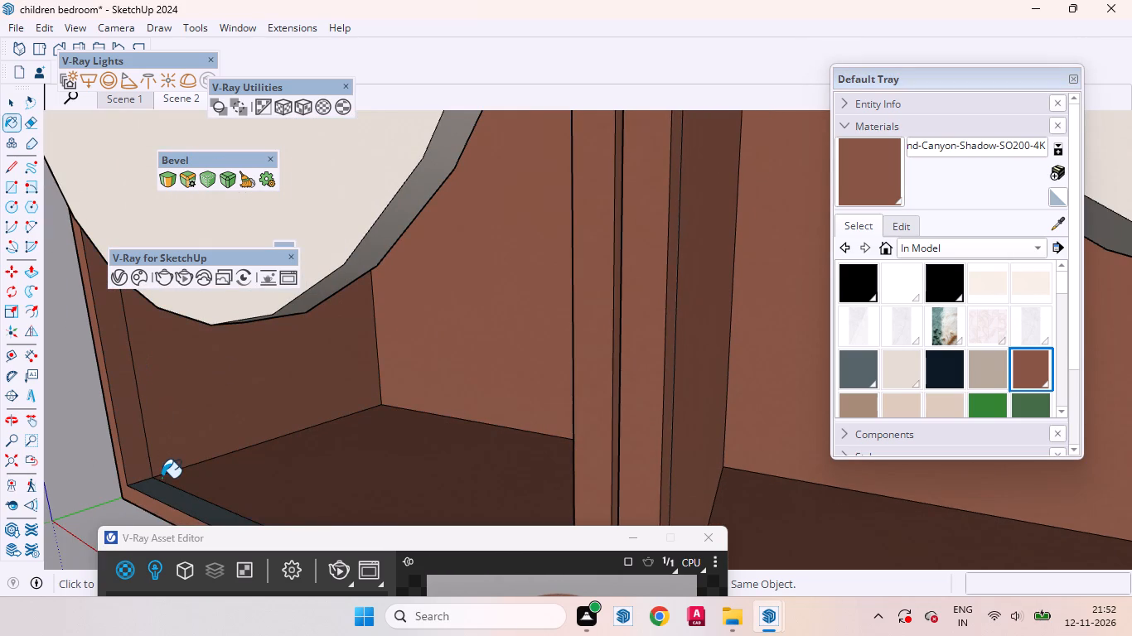
{"action": "left_click", "coordinate": [170, 494]}
Paint the left-hand compartment's right inner side and its narrow front edge strip with Canyon Shadow.
{"action": "middle_click_drag", "start_coordinate": [196, 490], "coordinate": [533, 402]}
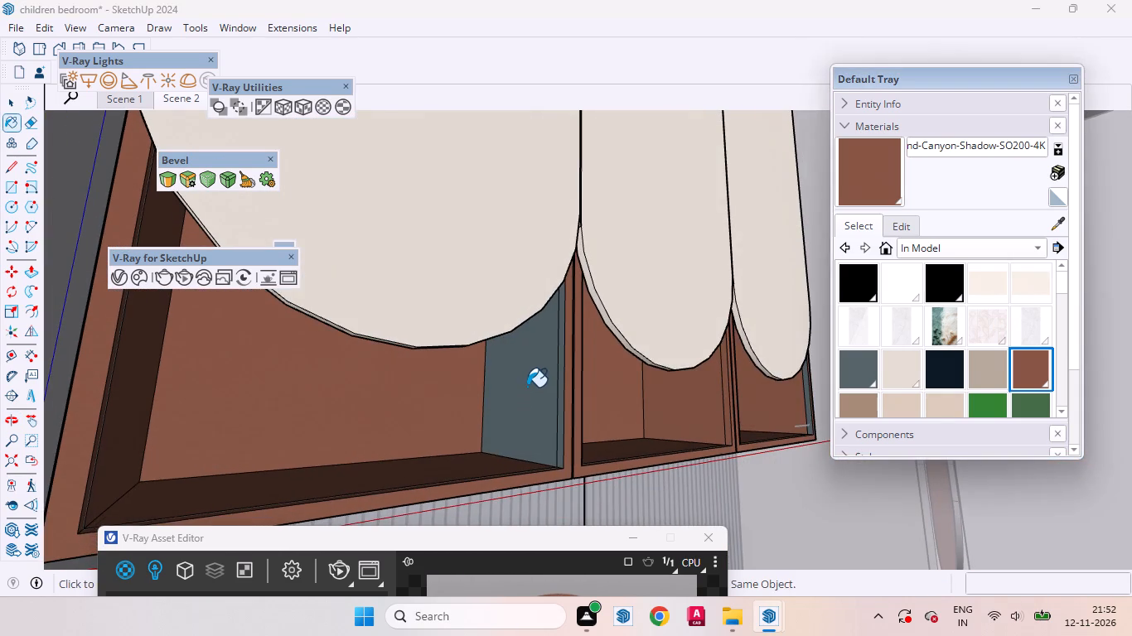
{"action": "left_click", "coordinate": [527, 387]}
{"action": "scroll", "coordinate": [554, 384], "scroll_direction": "up", "scroll_amount": 4}
{"action": "left_click", "coordinate": [564, 377]}
Paint the shelf unit's underside and the lower edge strips beneath the middle and left-hand compartments with Canyon Shadow.
{"action": "scroll", "coordinate": [453, 446], "scroll_direction": "down", "scroll_amount": 4}
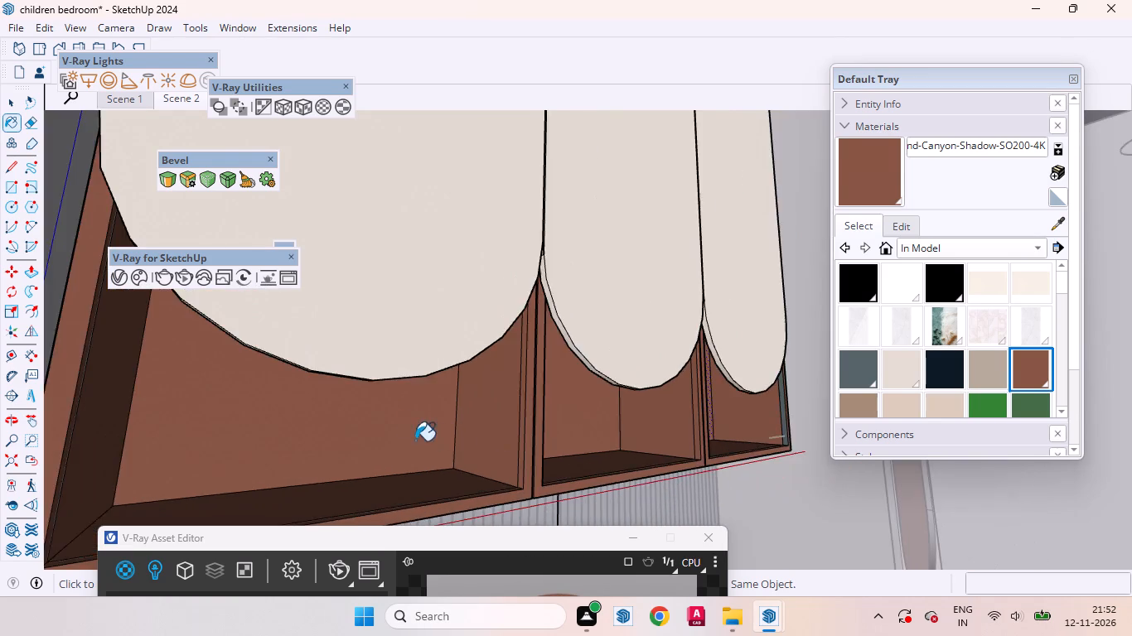
{"action": "scroll", "coordinate": [415, 441], "scroll_direction": "down", "scroll_amount": 3}
{"action": "scroll", "coordinate": [395, 434], "scroll_direction": "up", "scroll_amount": 1}
{"action": "middle_click_drag", "start_coordinate": [578, 463], "coordinate": [523, 314]}
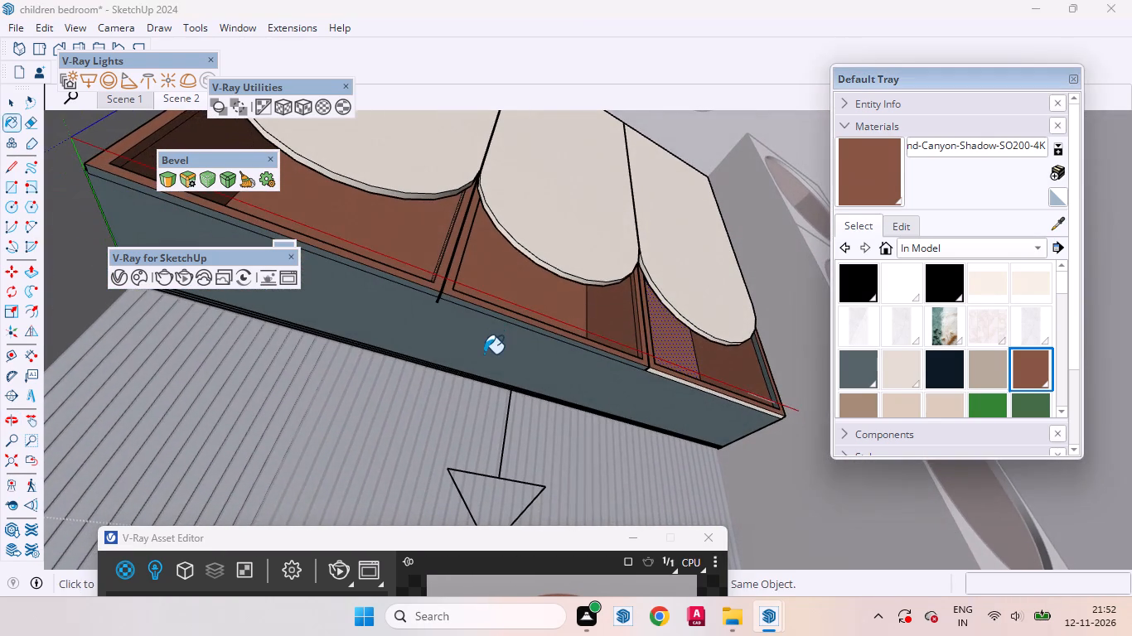
{"action": "left_click", "coordinate": [484, 354]}
{"action": "scroll", "coordinate": [484, 320], "scroll_direction": "up", "scroll_amount": 11}
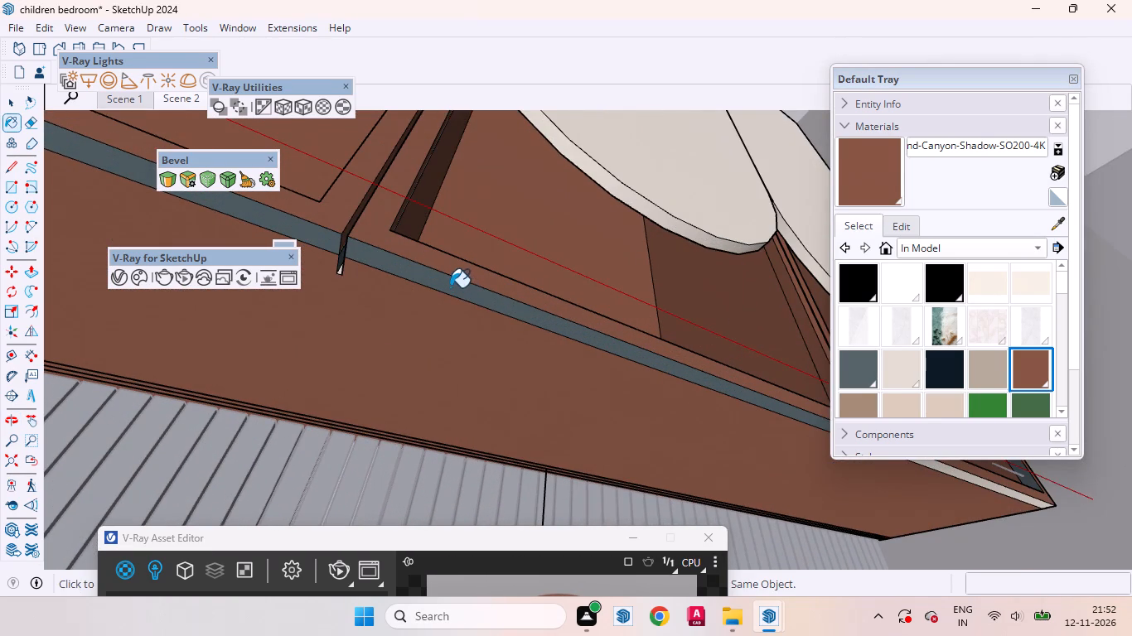
{"action": "left_click", "coordinate": [450, 287]}
{"action": "middle_click_drag", "start_coordinate": [469, 356], "coordinate": [607, 327]}
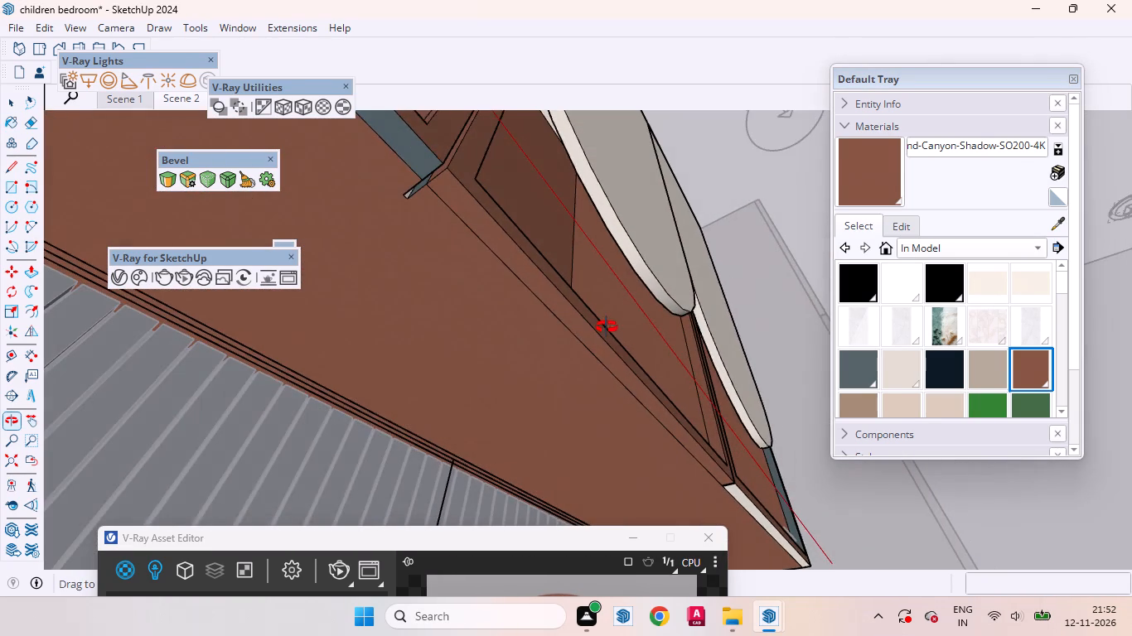
{"action": "middle_click_drag", "start_coordinate": [607, 327], "coordinate": [467, 367]}
{"action": "scroll", "coordinate": [429, 441], "scroll_direction": "down", "scroll_amount": 3}
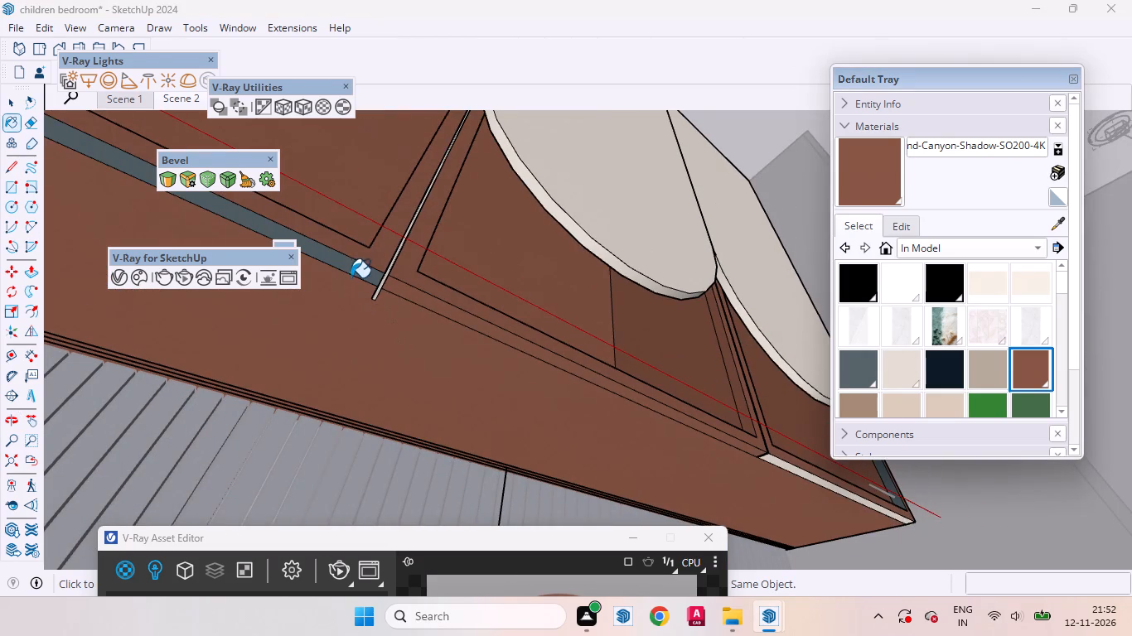
{"action": "left_click", "coordinate": [352, 267]}
Paint the gap face between the middle and right-hand compartments and the right-hand compartment's inner edge strip with Canyon Shadow.
{"action": "scroll", "coordinate": [328, 392], "scroll_direction": "down", "scroll_amount": 4}
{"action": "scroll", "coordinate": [694, 423], "scroll_direction": "up", "scroll_amount": 7}
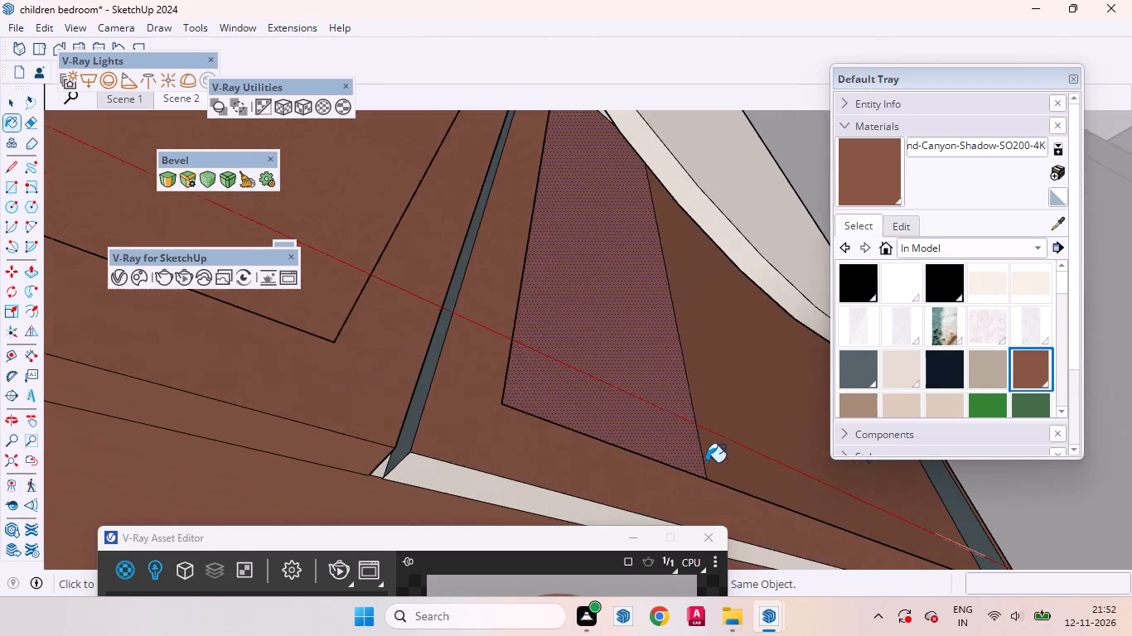
{"action": "scroll", "coordinate": [594, 424], "scroll_direction": "down", "scroll_amount": 4}
{"action": "scroll", "coordinate": [590, 465], "scroll_direction": "up", "scroll_amount": 2}
{"action": "left_click", "coordinate": [589, 454]}
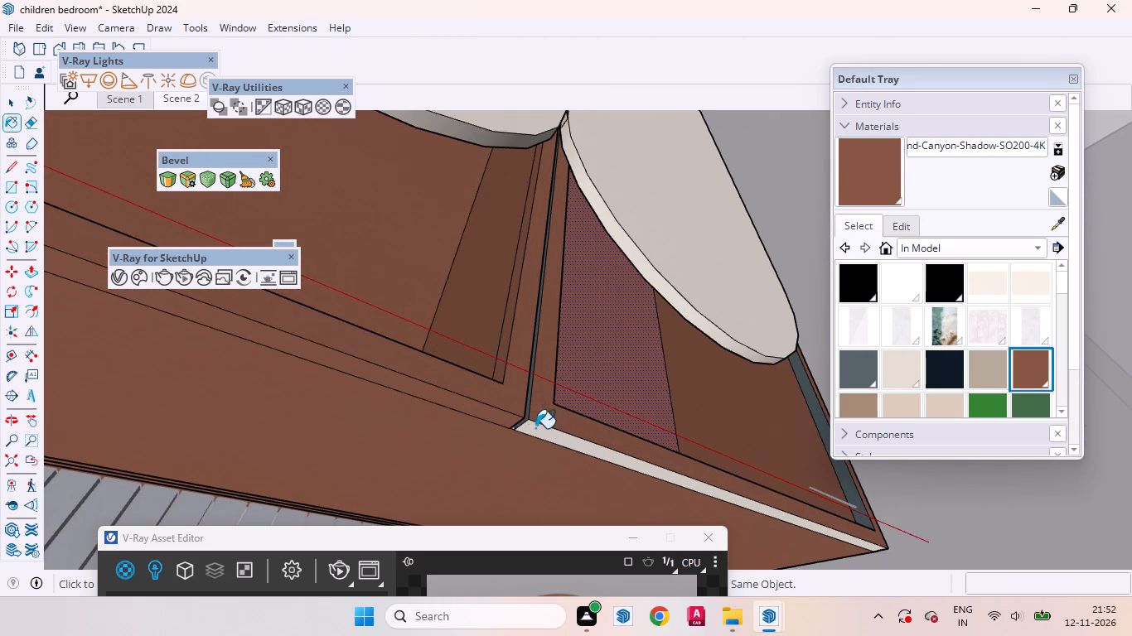
{"action": "scroll", "coordinate": [521, 408], "scroll_direction": "up", "scroll_amount": 10}
{"action": "left_click", "coordinate": [534, 387]}
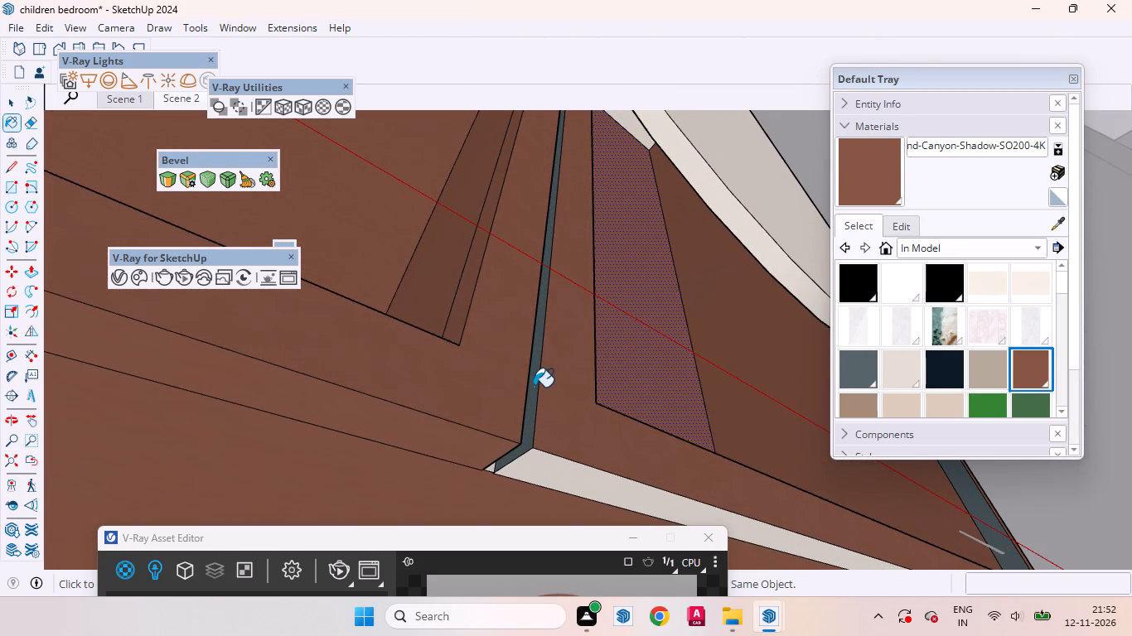
{"action": "scroll", "coordinate": [502, 435], "scroll_direction": "down", "scroll_amount": 12}
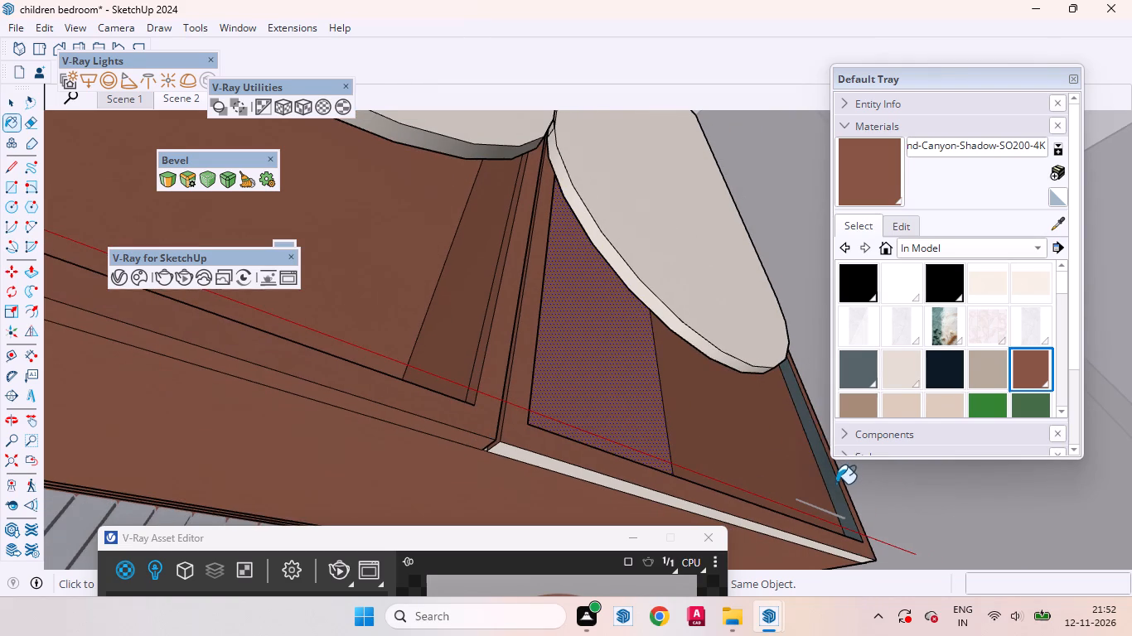
{"action": "left_click", "coordinate": [836, 484]}
Examine the shelf unit's right outer side for unpainted faces and return to the Scene 2 view.
{"action": "middle_click_drag", "start_coordinate": [805, 475], "coordinate": [638, 548]}
{"action": "scroll", "coordinate": [752, 417], "scroll_direction": "up", "scroll_amount": 15}
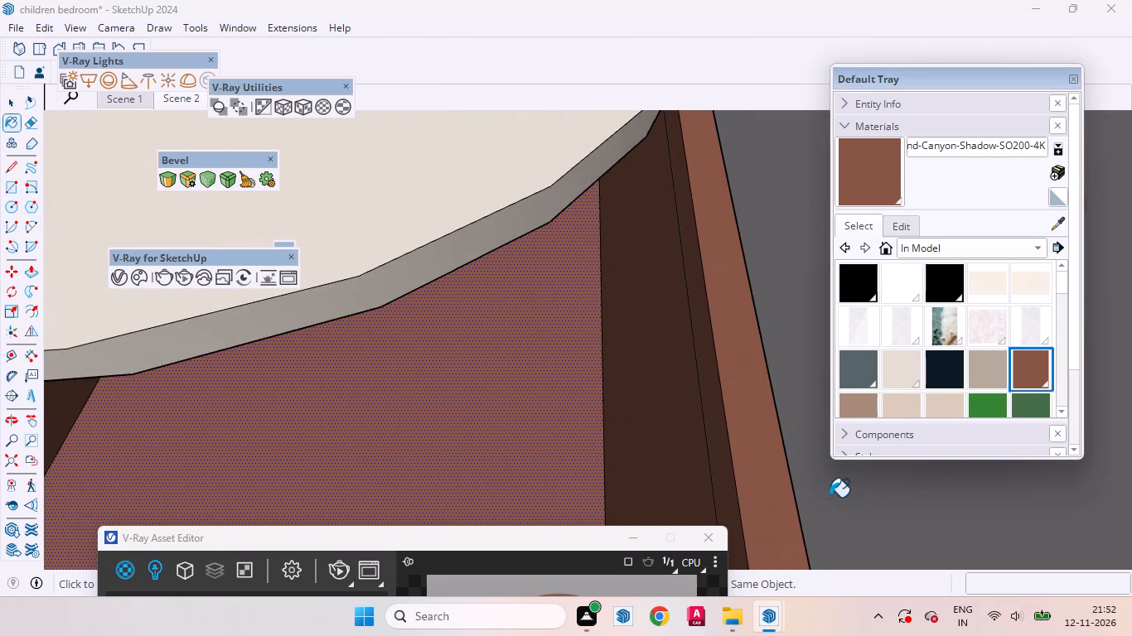
{"action": "middle_click_drag", "start_coordinate": [830, 497], "coordinate": [633, 504]}
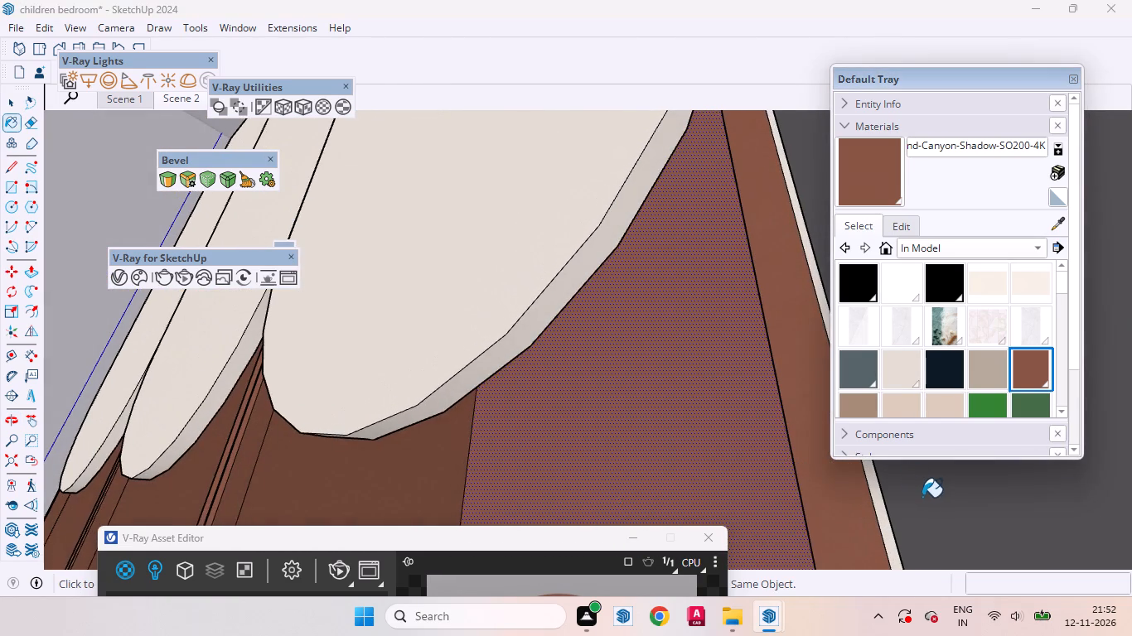
{"action": "scroll", "coordinate": [906, 496], "scroll_direction": "up", "scroll_amount": 17}
{"action": "middle_click_drag", "start_coordinate": [889, 513], "coordinate": [853, 504]}
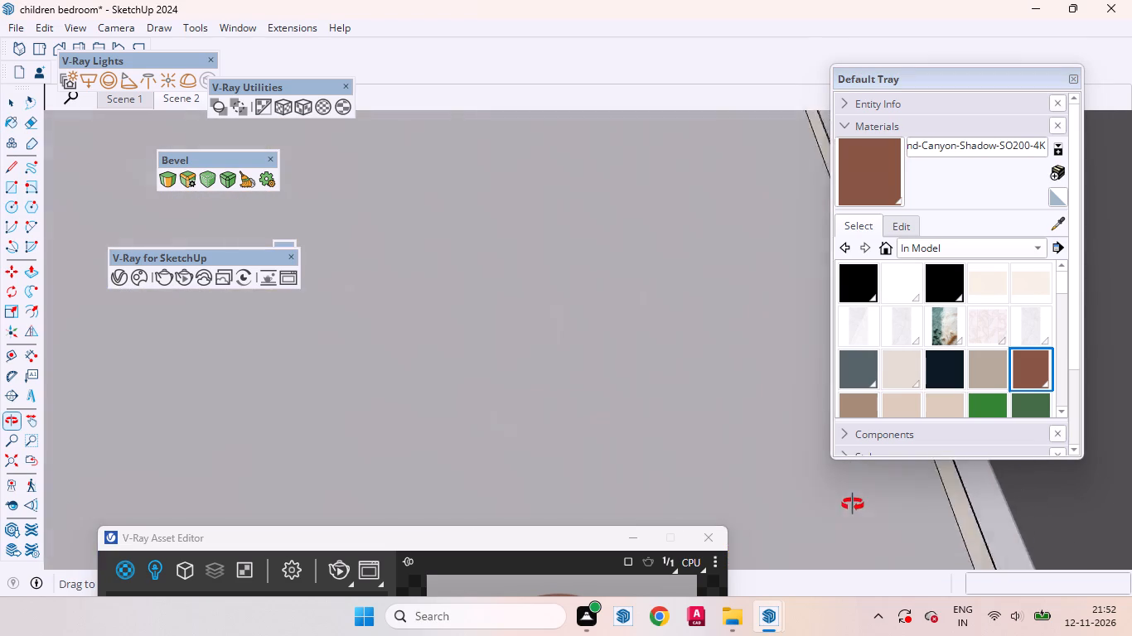
{"action": "middle_click_drag", "start_coordinate": [853, 504], "coordinate": [973, 503]}
{"action": "scroll", "coordinate": [851, 409], "scroll_direction": "down", "scroll_amount": 3}
{"action": "scroll", "coordinate": [545, 373], "scroll_direction": "down", "scroll_amount": 4}
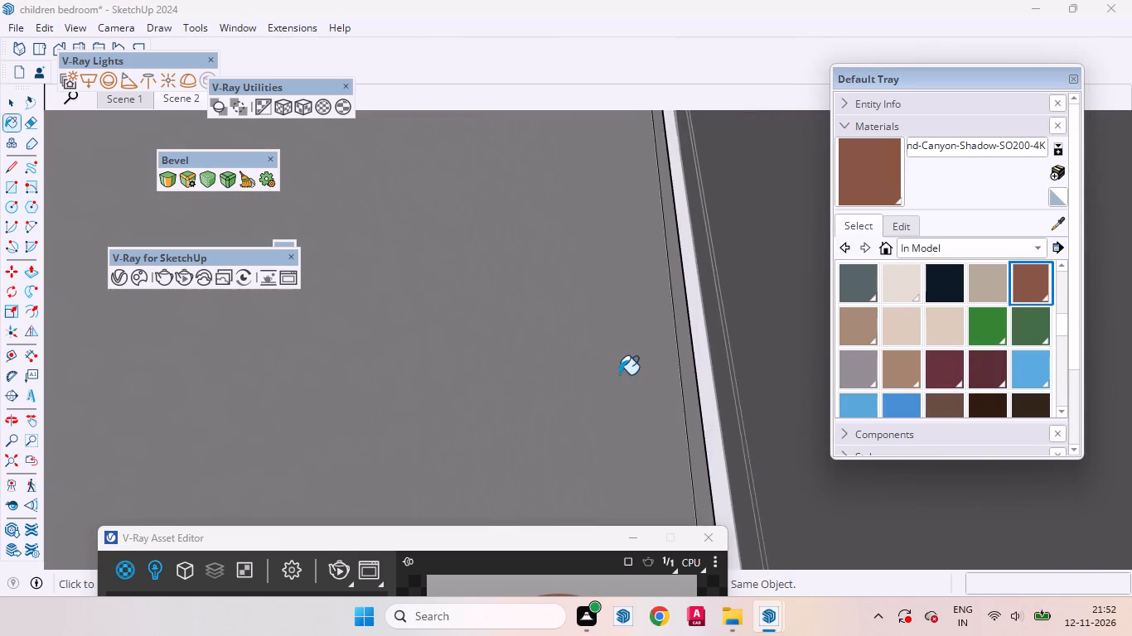
{"action": "scroll", "coordinate": [636, 366], "scroll_direction": "down", "scroll_amount": 1}
{"action": "left_click", "coordinate": [187, 101]}
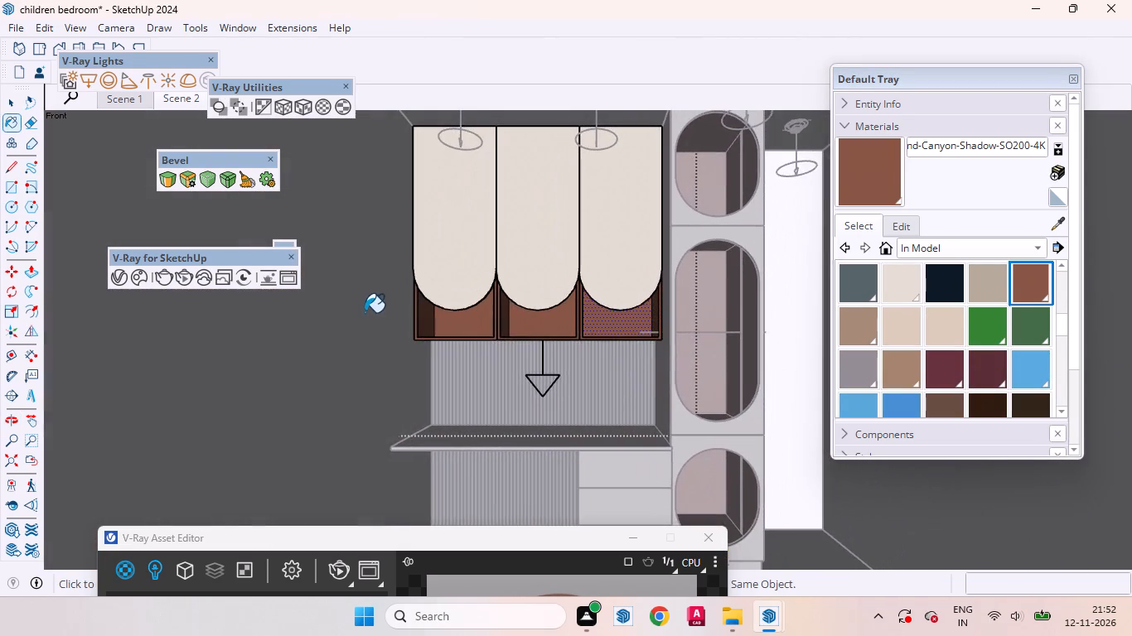
Paint the narrow strip at the shelf unit's left outer edge with Canyon Shadow and return to Scene 2.
{"action": "scroll", "coordinate": [368, 302], "scroll_direction": "up", "scroll_amount": 20}
{"action": "scroll", "coordinate": [368, 302], "scroll_direction": "up", "scroll_amount": 5}
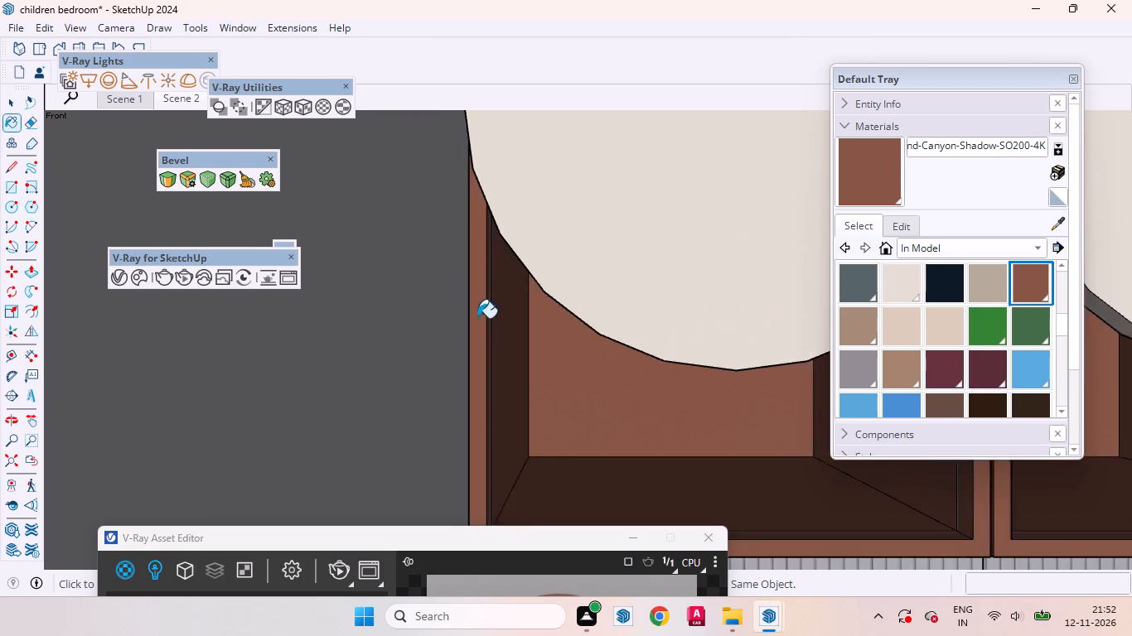
{"action": "scroll", "coordinate": [477, 318], "scroll_direction": "up", "scroll_amount": 3}
{"action": "middle_click_drag", "start_coordinate": [507, 334], "coordinate": [593, 325]}
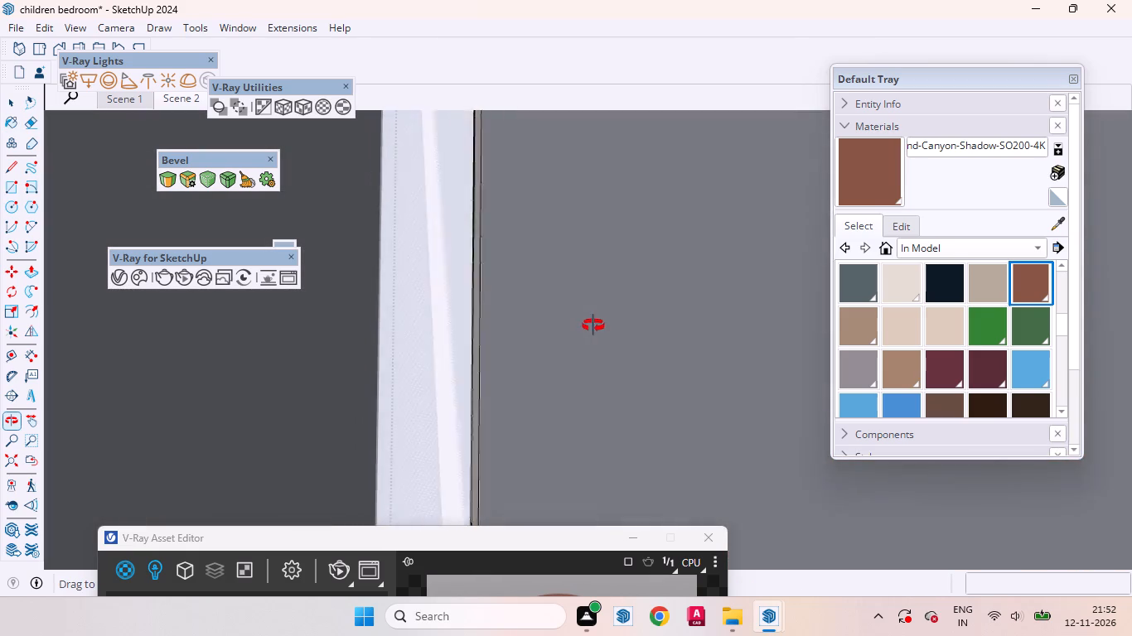
{"action": "middle_click_drag", "start_coordinate": [593, 325], "coordinate": [567, 328]}
{"action": "scroll", "coordinate": [513, 277], "scroll_direction": "up", "scroll_amount": 16}
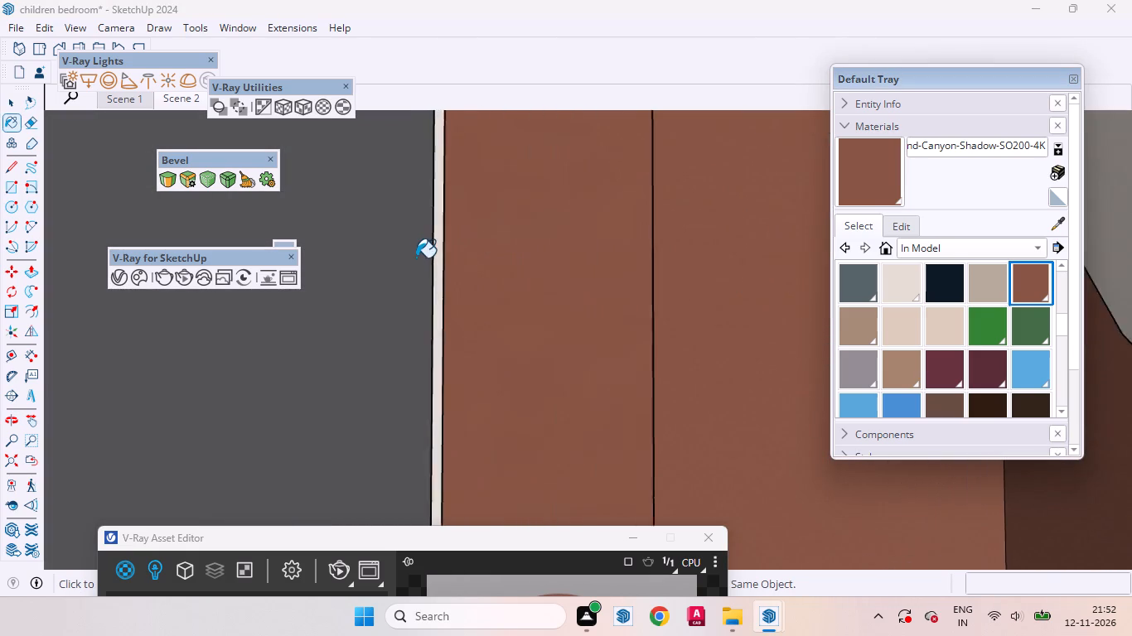
{"action": "scroll", "coordinate": [416, 258], "scroll_direction": "up", "scroll_amount": 9}
{"action": "middle_click_drag", "start_coordinate": [456, 252], "coordinate": [501, 254]}
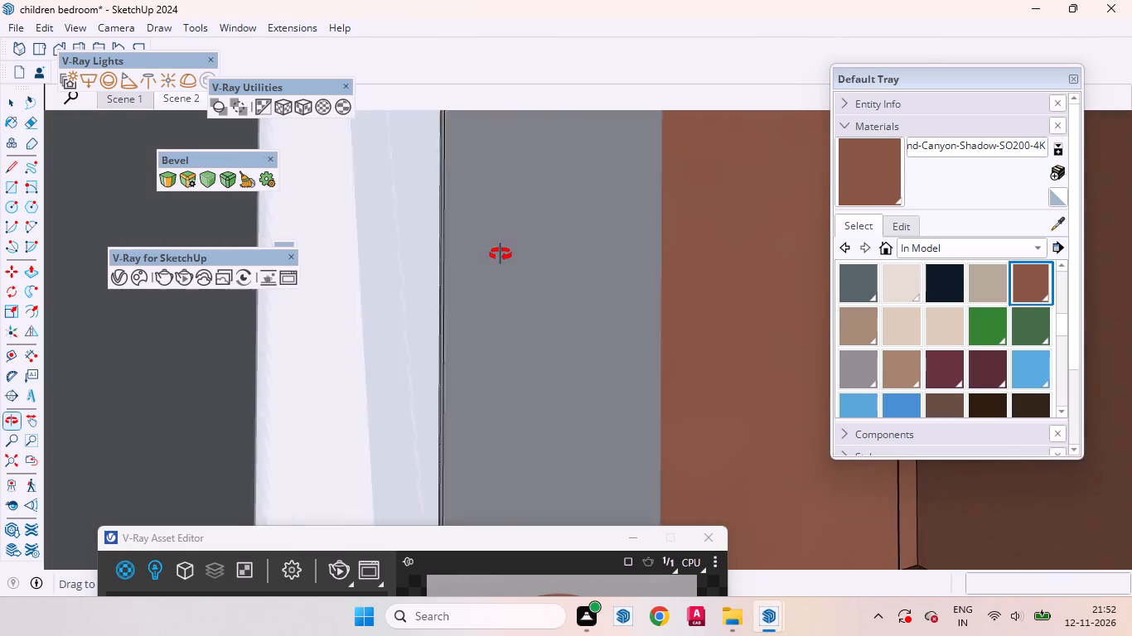
{"action": "middle_click_drag", "start_coordinate": [501, 254], "coordinate": [492, 258]}
{"action": "left_click", "coordinate": [522, 240]}
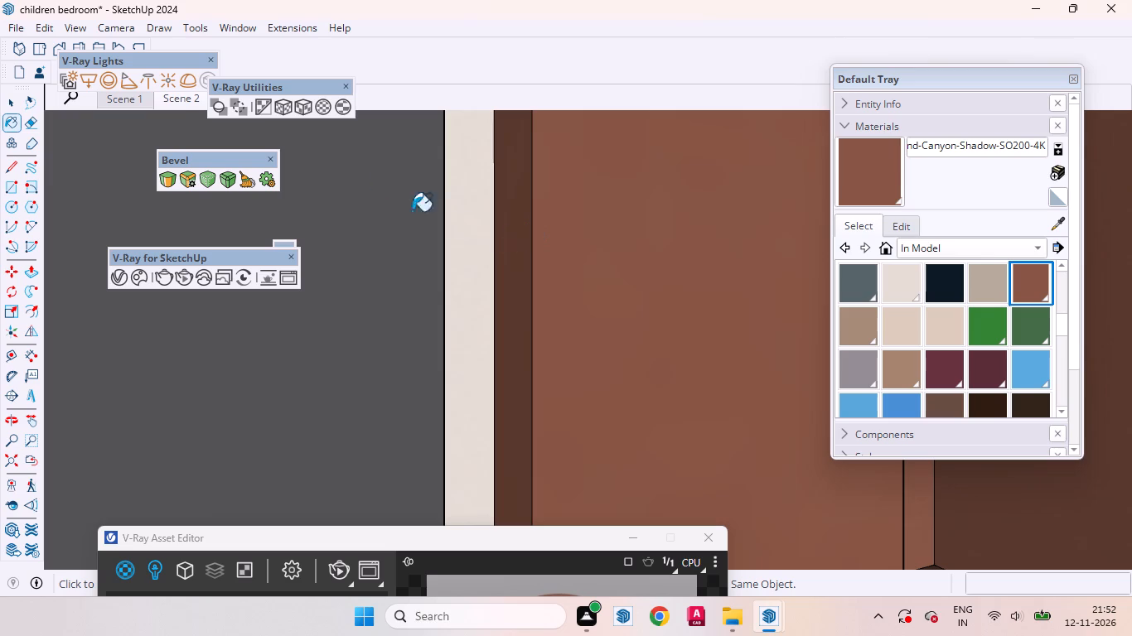
{"action": "left_click", "coordinate": [183, 103]}
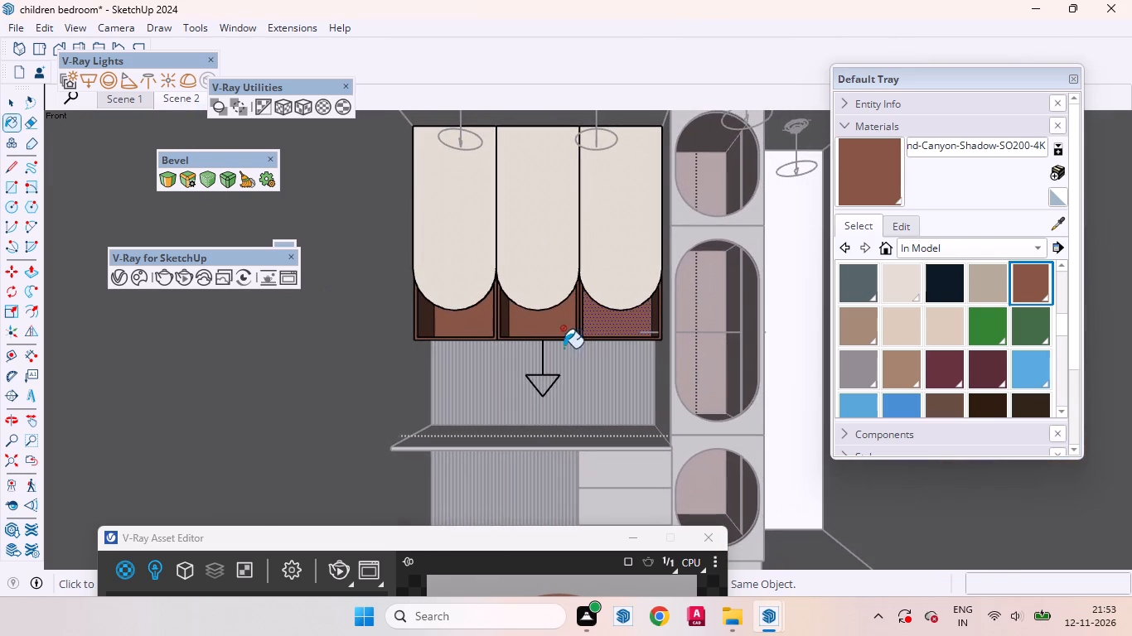
Leave the shelf unit's group editing and return to the Scene 2 view.
{"action": "scroll", "coordinate": [583, 354], "scroll_direction": "down", "scroll_amount": 11}
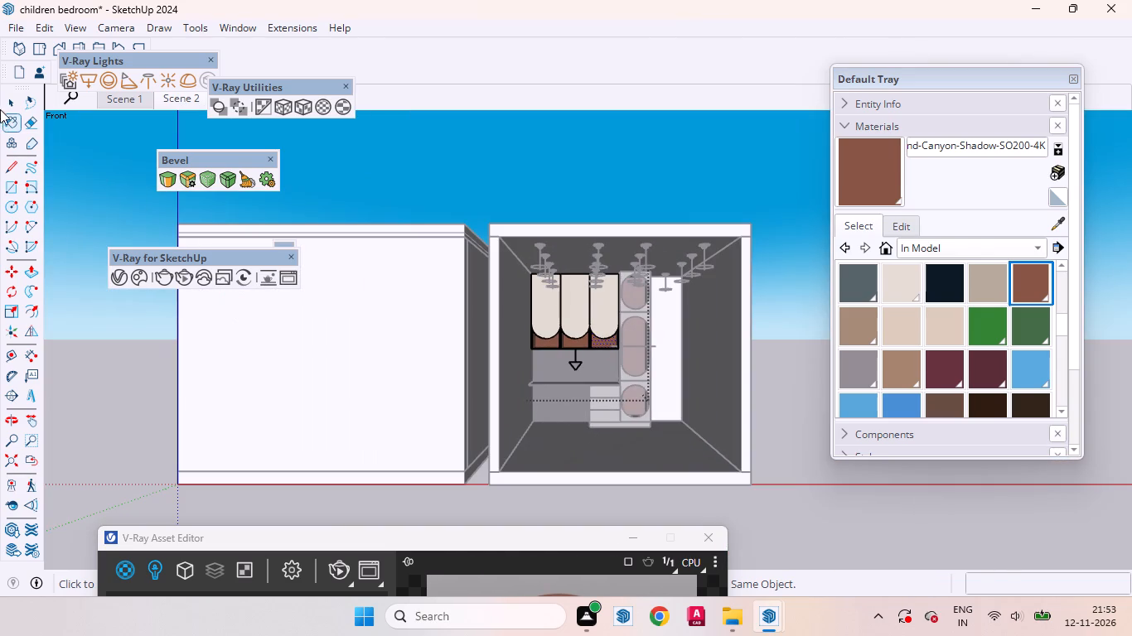
{"action": "left_click", "coordinate": [9, 103]}
{"action": "left_click", "coordinate": [91, 407]}
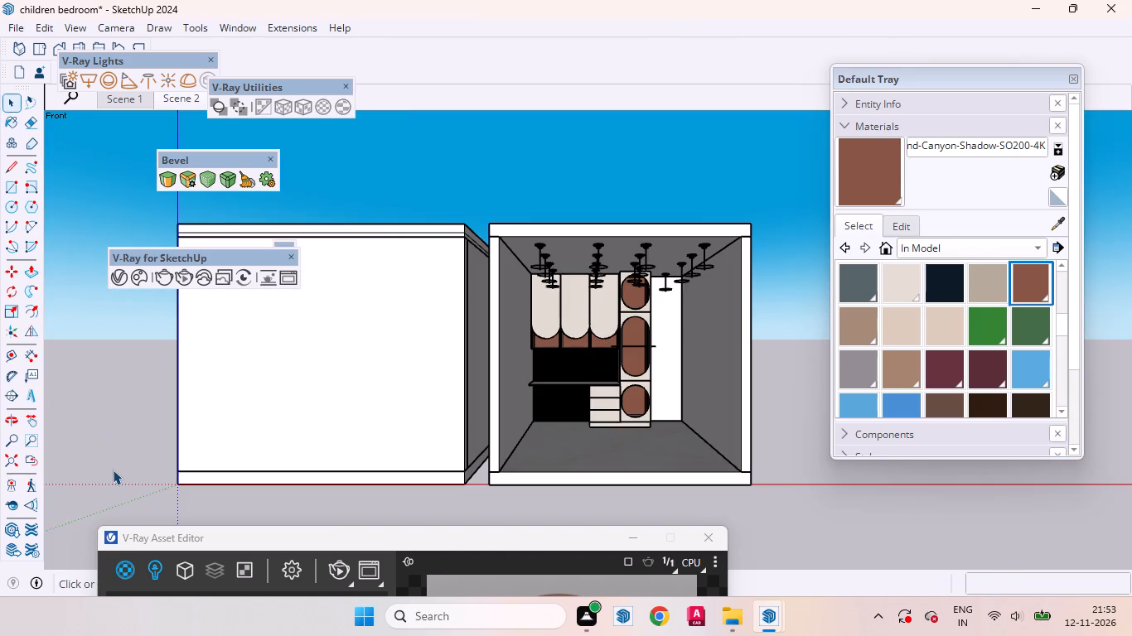
{"action": "left_click", "coordinate": [113, 470]}
{"action": "left_click", "coordinate": [188, 94]}
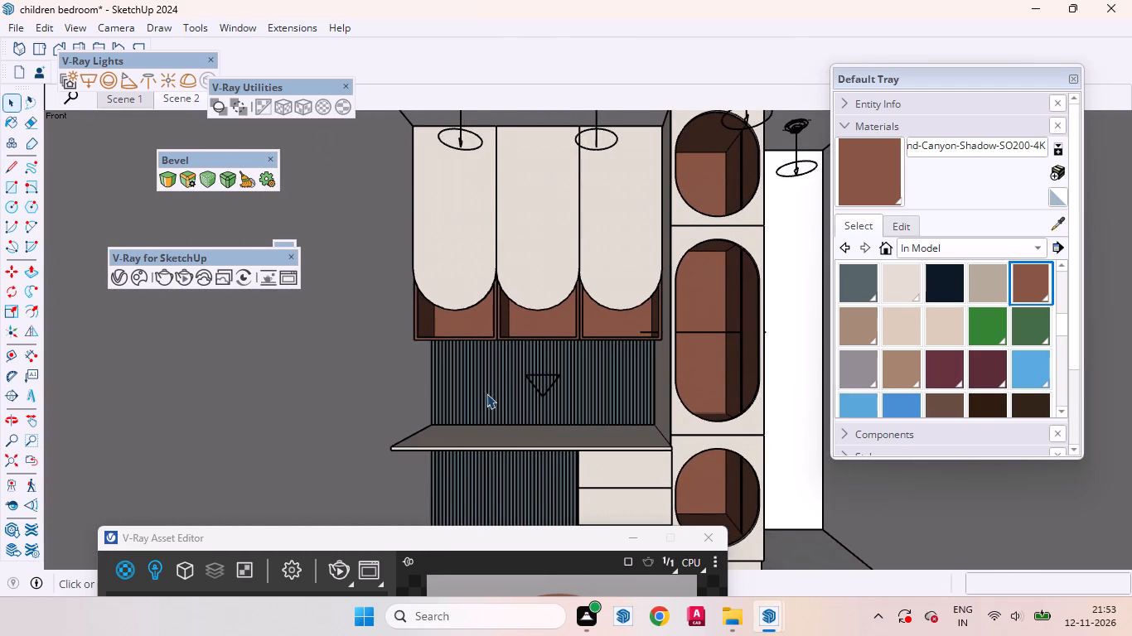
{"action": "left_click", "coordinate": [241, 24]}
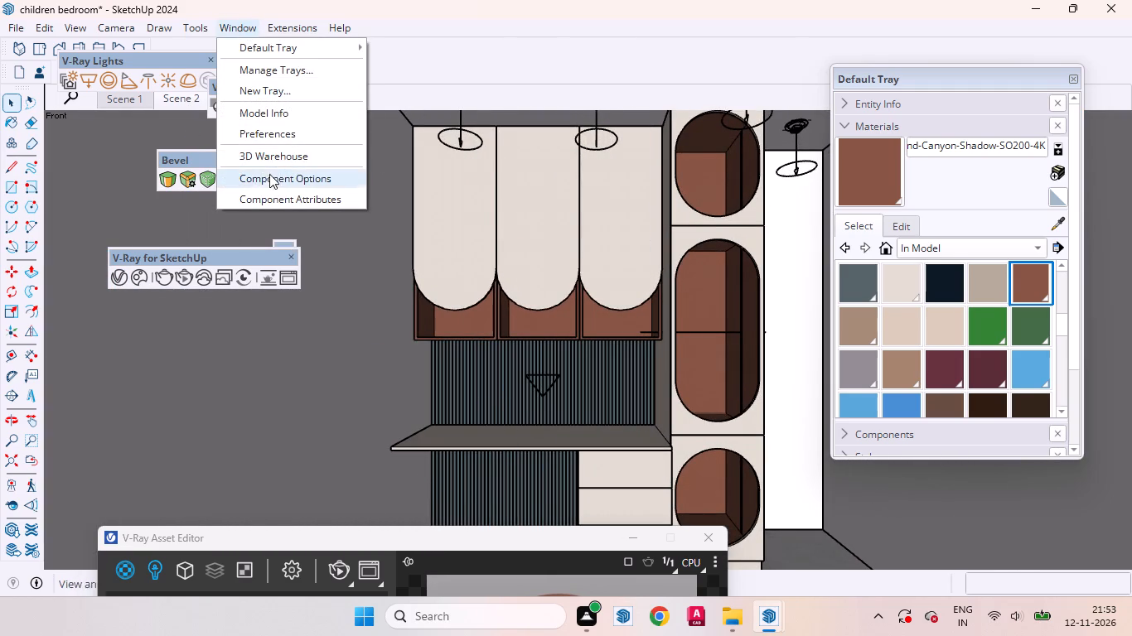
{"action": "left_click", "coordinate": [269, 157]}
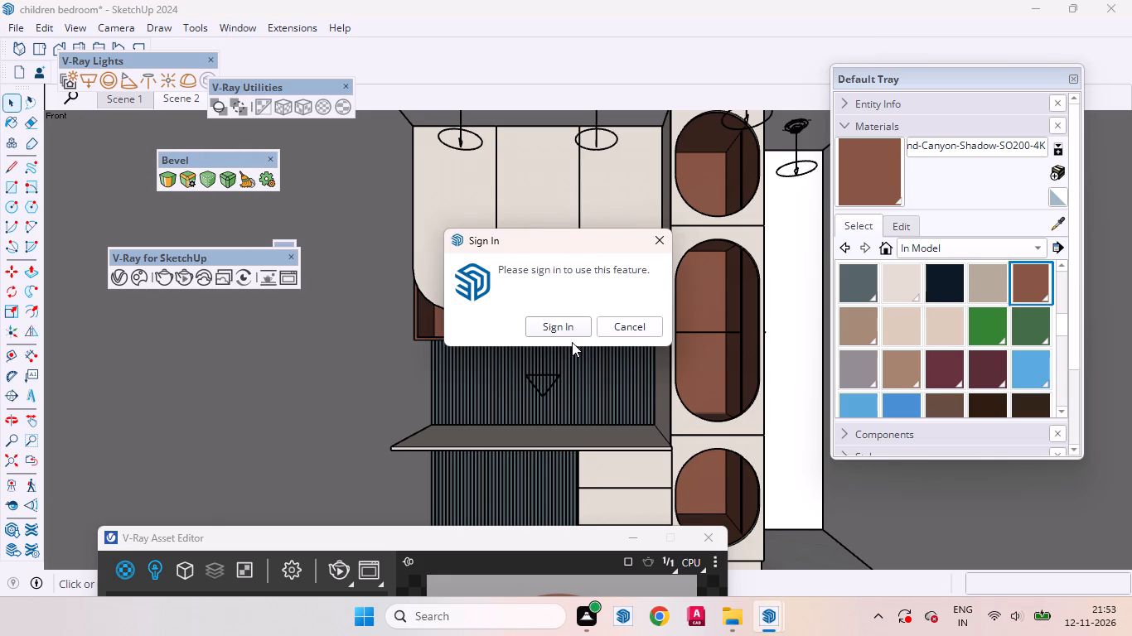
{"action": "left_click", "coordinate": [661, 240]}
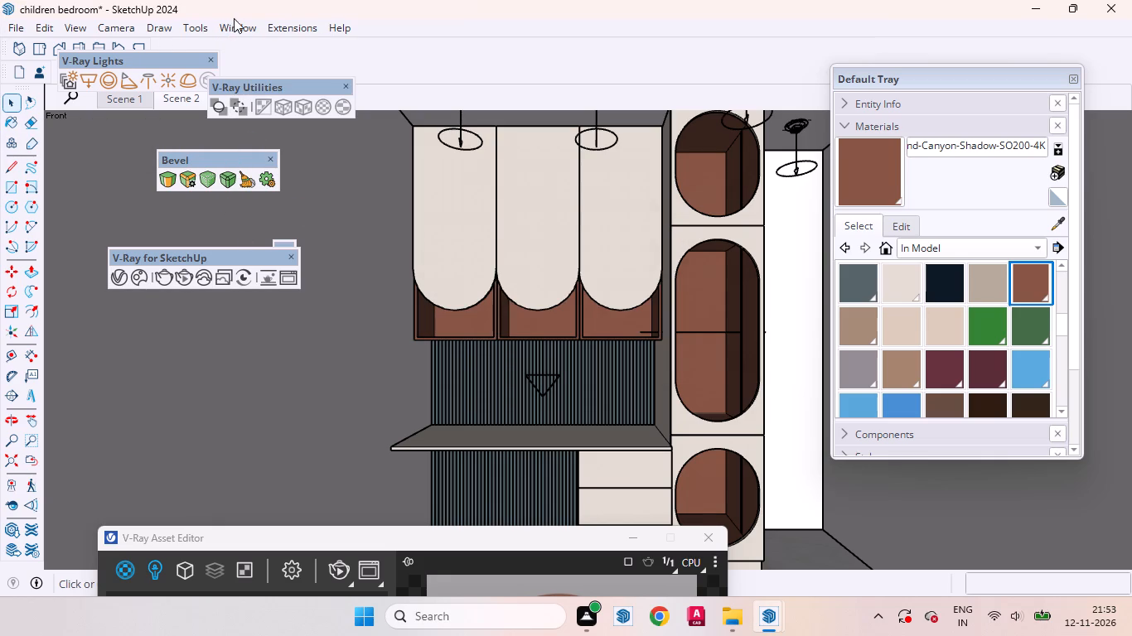
Move the rectangle light under the wall shelves about 7/8" along the green axis, away from the fluted back panel.
{"action": "left_click_drag", "start_coordinate": [453, 534], "coordinate": [544, 348]}
{"action": "left_click_drag", "start_coordinate": [494, 539], "coordinate": [486, 503]}
{"action": "scroll", "coordinate": [588, 348], "scroll_direction": "up", "scroll_amount": 11}
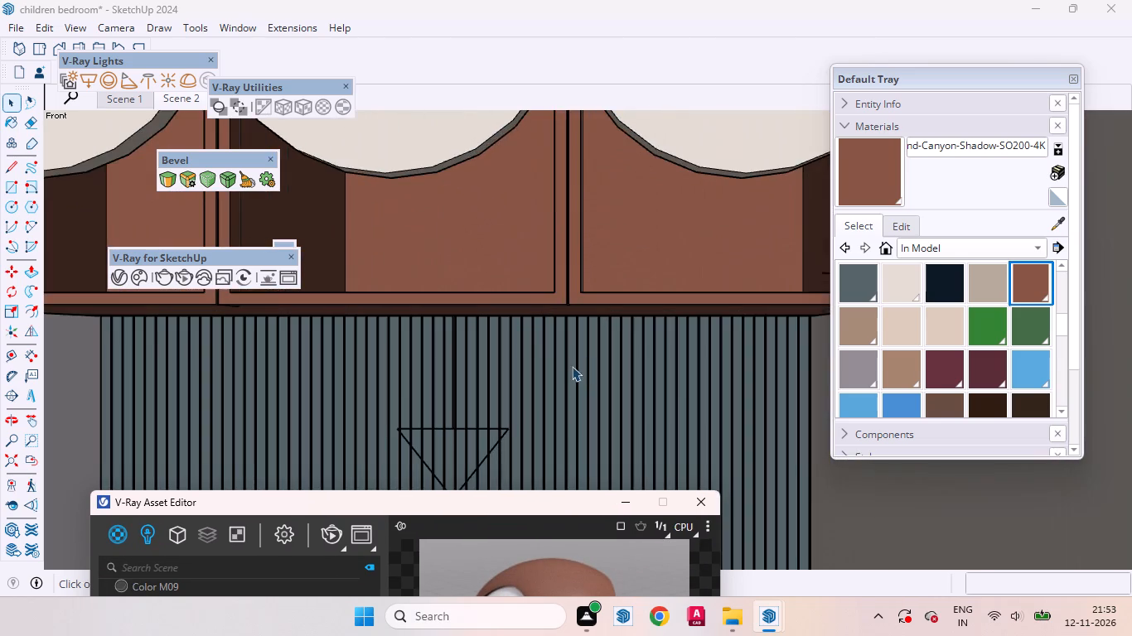
{"action": "middle_click_drag", "start_coordinate": [558, 357], "coordinate": [449, 210]}
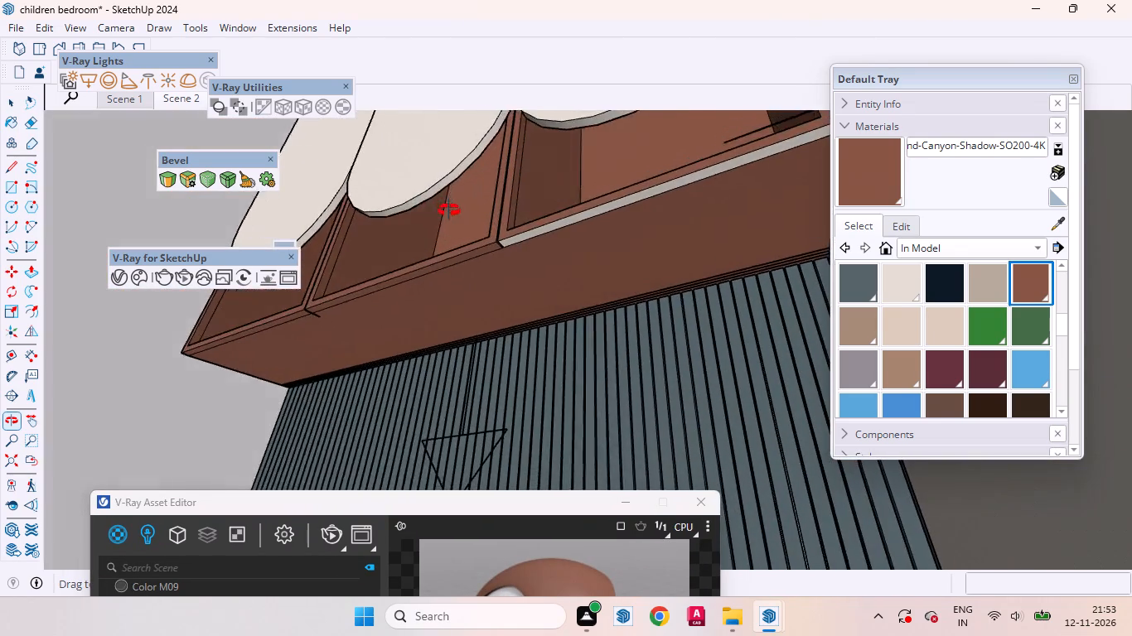
{"action": "middle_click_drag", "start_coordinate": [449, 210], "coordinate": [451, 210]}
{"action": "scroll", "coordinate": [530, 300], "scroll_direction": "up", "scroll_amount": 12}
{"action": "middle_click_drag", "start_coordinate": [520, 349], "coordinate": [487, 336]}
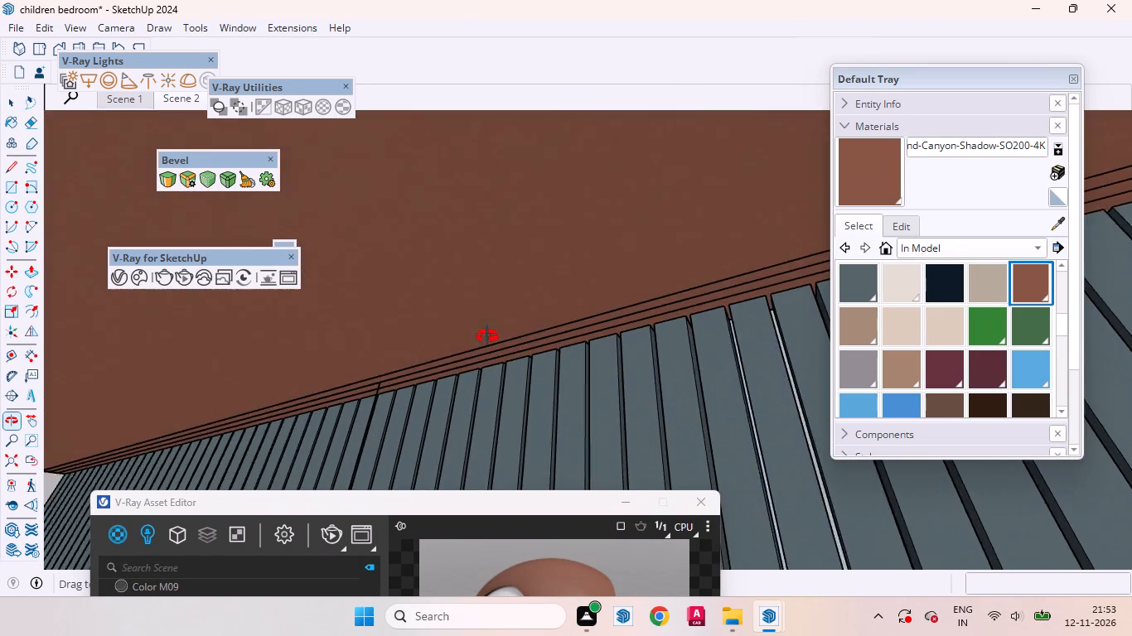
{"action": "middle_click_drag", "start_coordinate": [487, 336], "coordinate": [534, 302]}
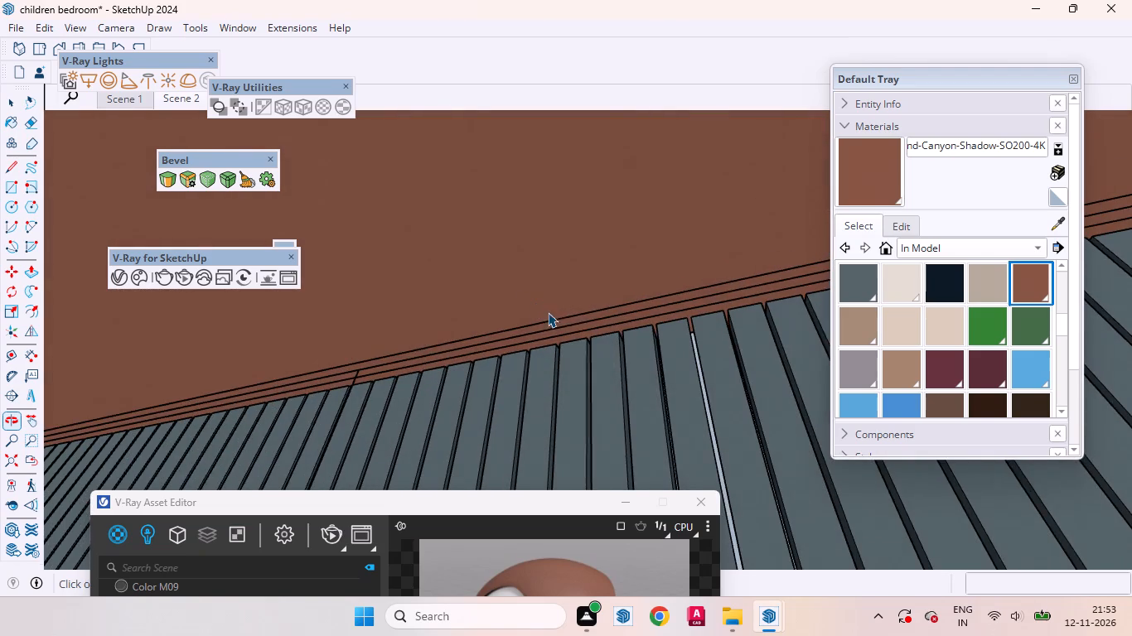
{"action": "scroll", "coordinate": [572, 313], "scroll_direction": "down", "scroll_amount": 15}
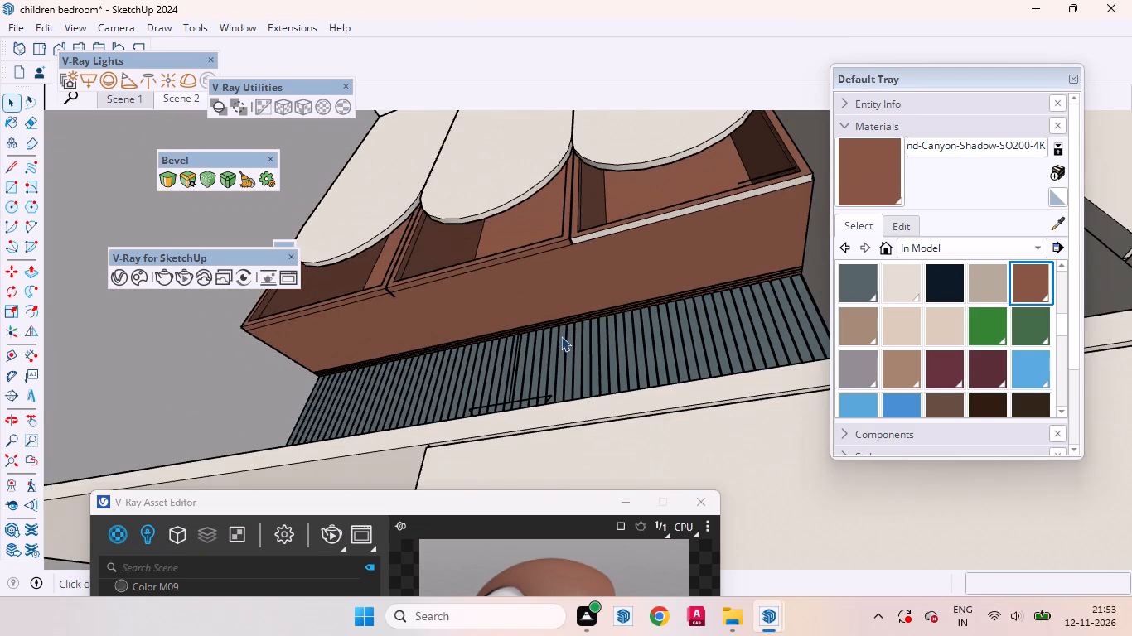
{"action": "middle_click_drag", "start_coordinate": [562, 340], "coordinate": [530, 374]}
{"action": "scroll", "coordinate": [527, 367], "scroll_direction": "up", "scroll_amount": 10}
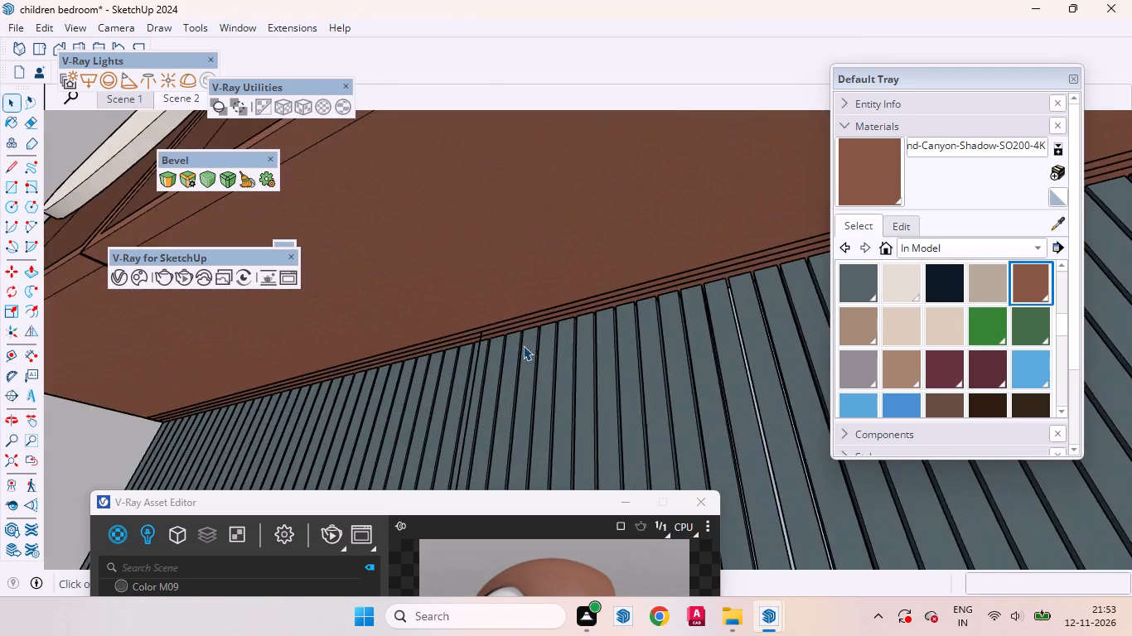
{"action": "scroll", "coordinate": [523, 345], "scroll_direction": "up", "scroll_amount": 8}
{"action": "middle_click_drag", "start_coordinate": [523, 332], "coordinate": [413, 348]}
{"action": "scroll", "coordinate": [452, 338], "scroll_direction": "up", "scroll_amount": 3}
{"action": "left_click", "coordinate": [467, 335]}
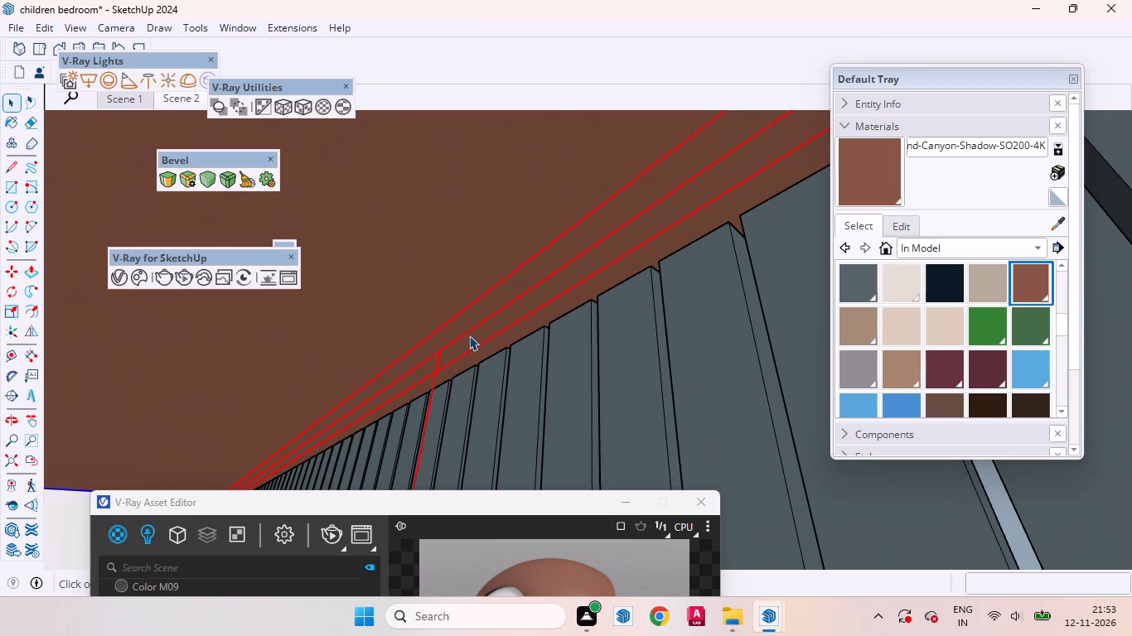
{"action": "middle_click_drag", "start_coordinate": [461, 340], "coordinate": [516, 347]}
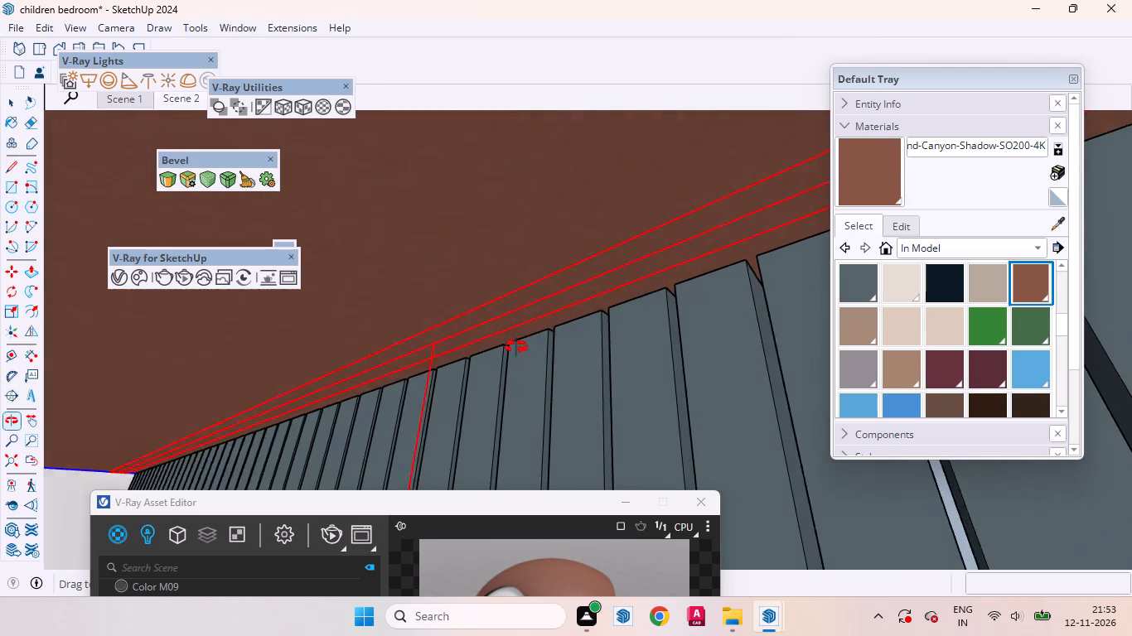
{"action": "middle_click_drag", "start_coordinate": [516, 347], "coordinate": [524, 335]}
{"action": "double_click", "coordinate": [457, 277]}
{"action": "left_click", "coordinate": [456, 334]}
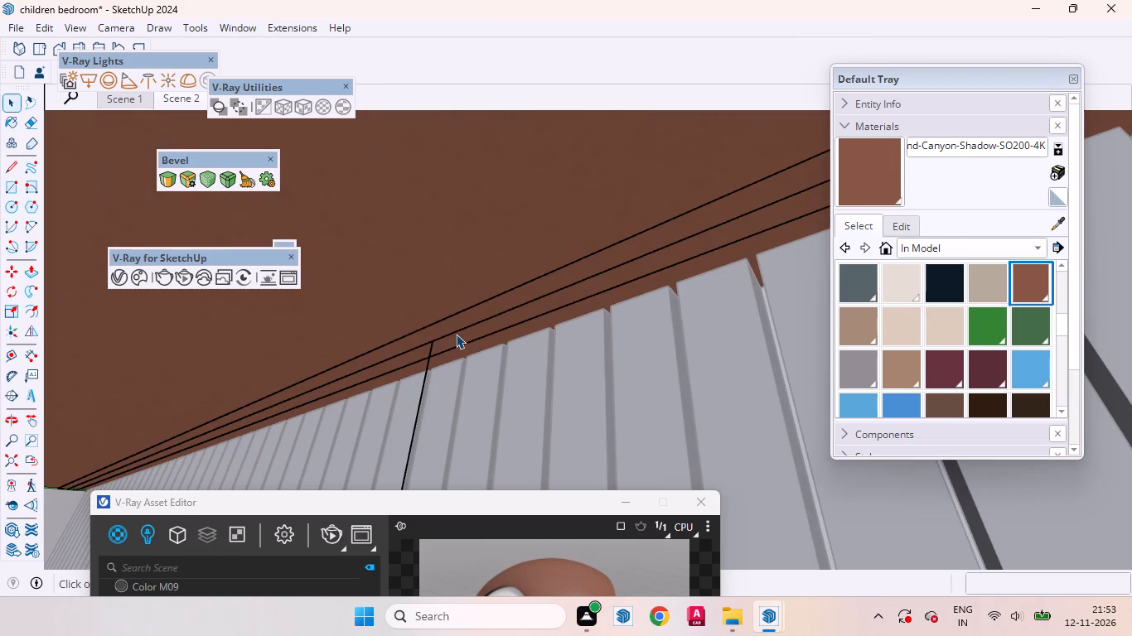
{"action": "middle_click_drag", "start_coordinate": [463, 335], "coordinate": [354, 387]}
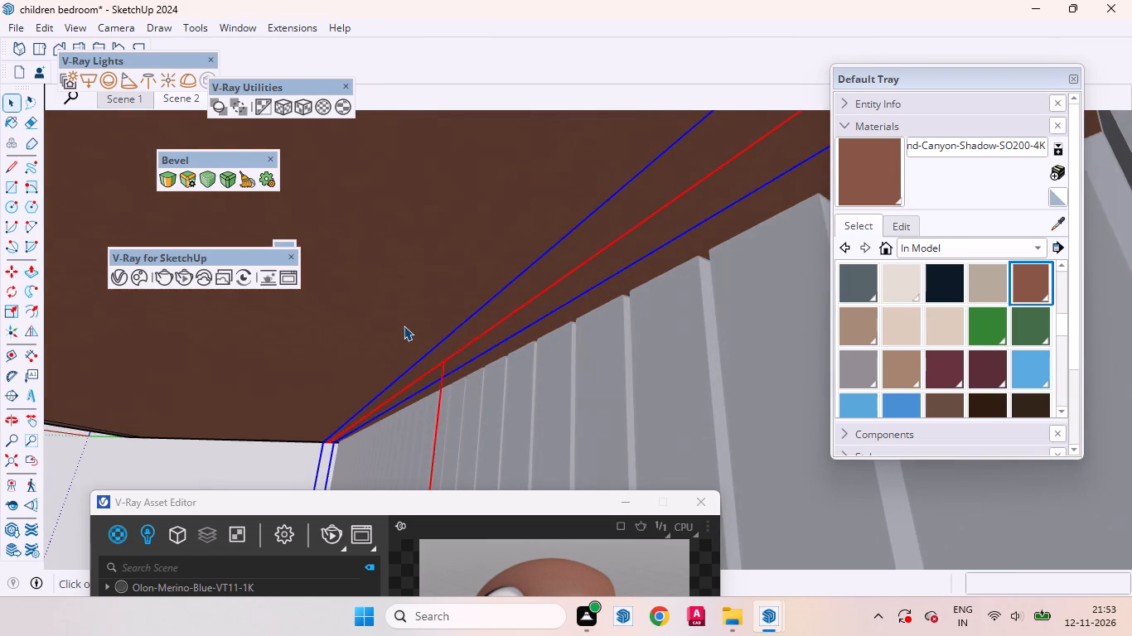
{"action": "key", "text": "m"}
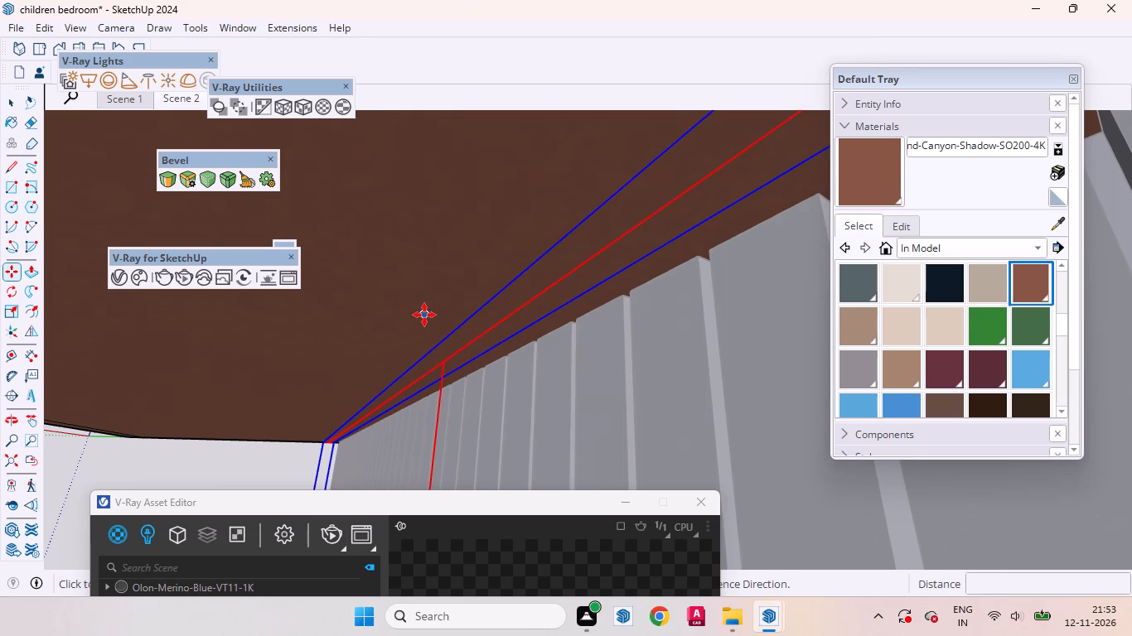
{"action": "left_click", "coordinate": [424, 315]}
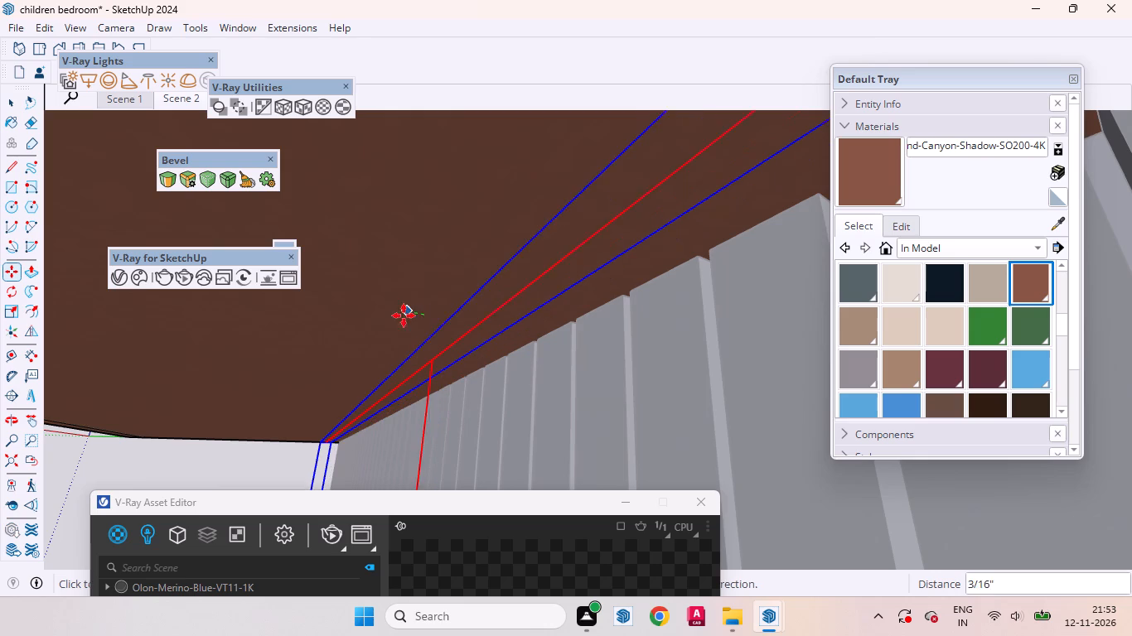
{"action": "left_click", "coordinate": [326, 301]}
{"action": "key", "text": "space"}
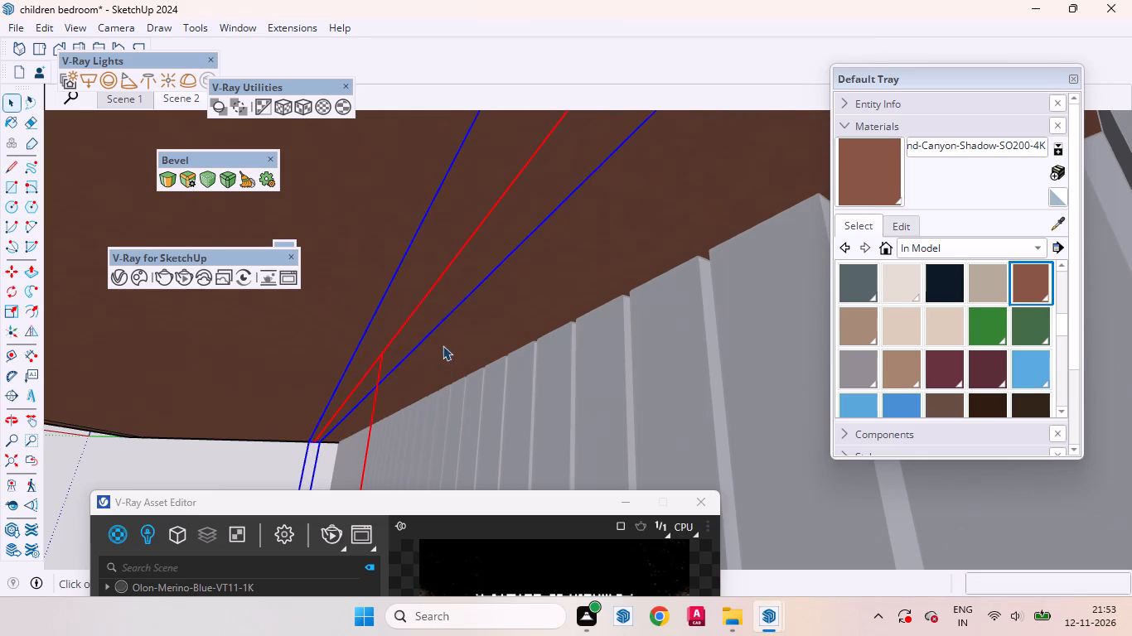
Leave the light's group editing and return to the Scene 2 view.
{"action": "middle_click_drag", "start_coordinate": [460, 356], "coordinate": [681, 388]}
{"action": "scroll", "coordinate": [640, 368], "scroll_direction": "down", "scroll_amount": 16}
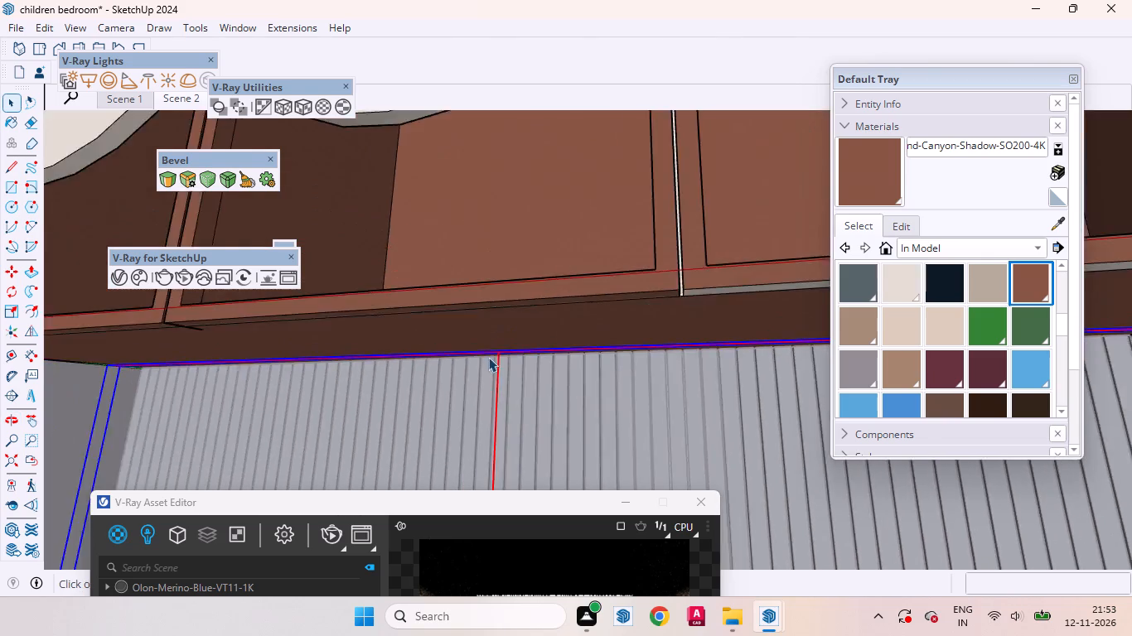
{"action": "scroll", "coordinate": [488, 357], "scroll_direction": "down", "scroll_amount": 18}
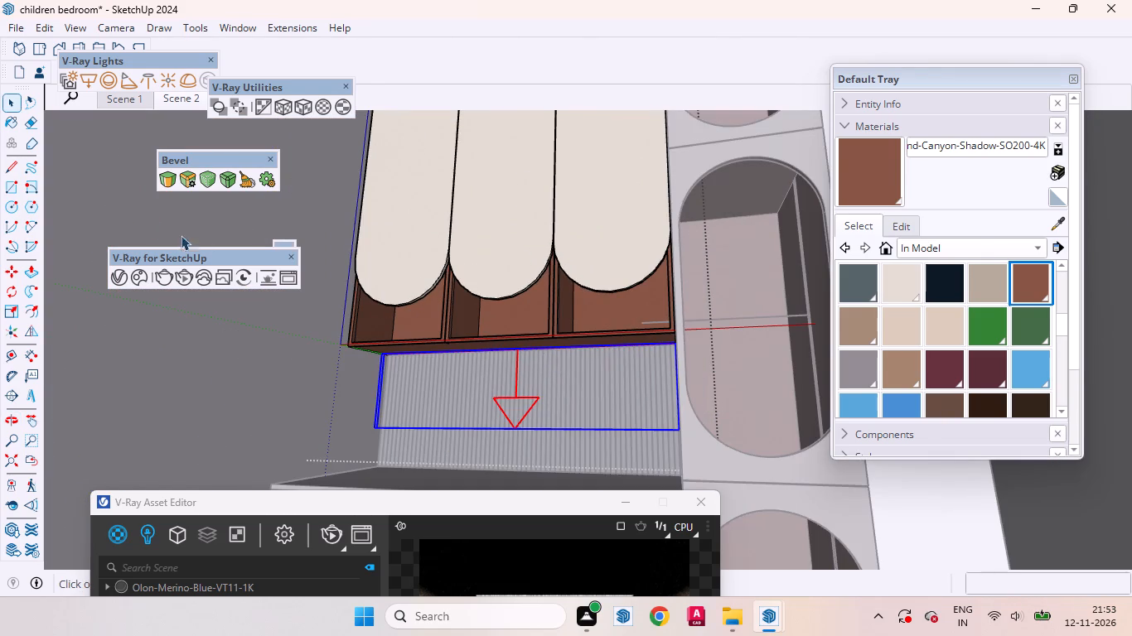
{"action": "left_click", "coordinate": [36, 49]}
{"action": "scroll", "coordinate": [625, 344], "scroll_direction": "down", "scroll_amount": 8}
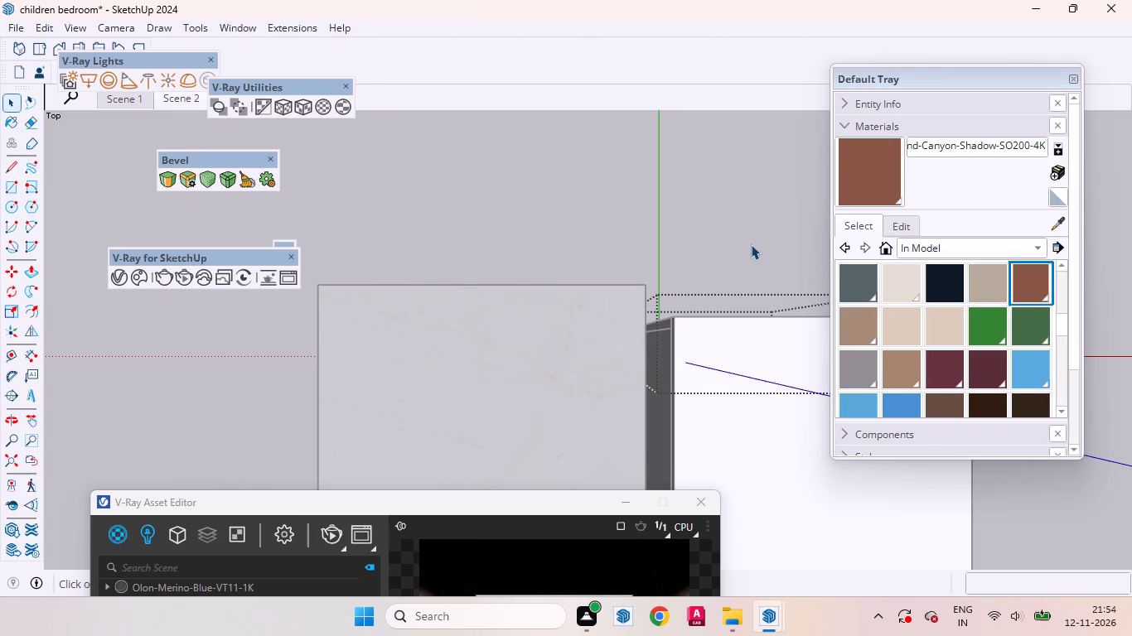
{"action": "left_click", "coordinate": [751, 244]}
{"action": "double_click", "coordinate": [751, 244]}
{"action": "double_click", "coordinate": [472, 218]}
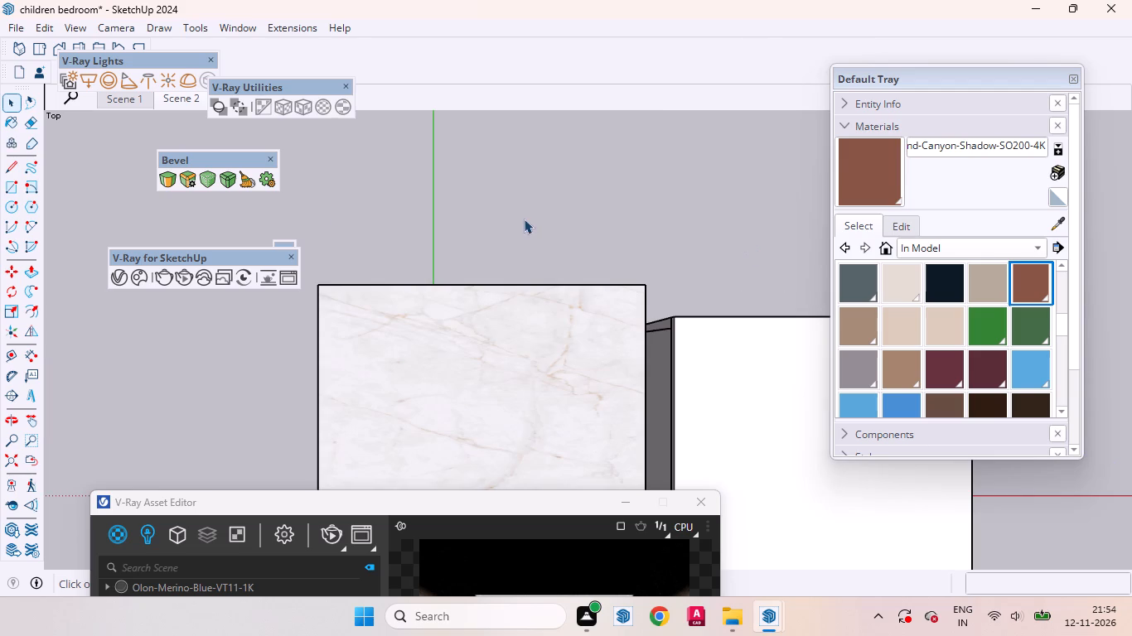
{"action": "left_click", "coordinate": [186, 94]}
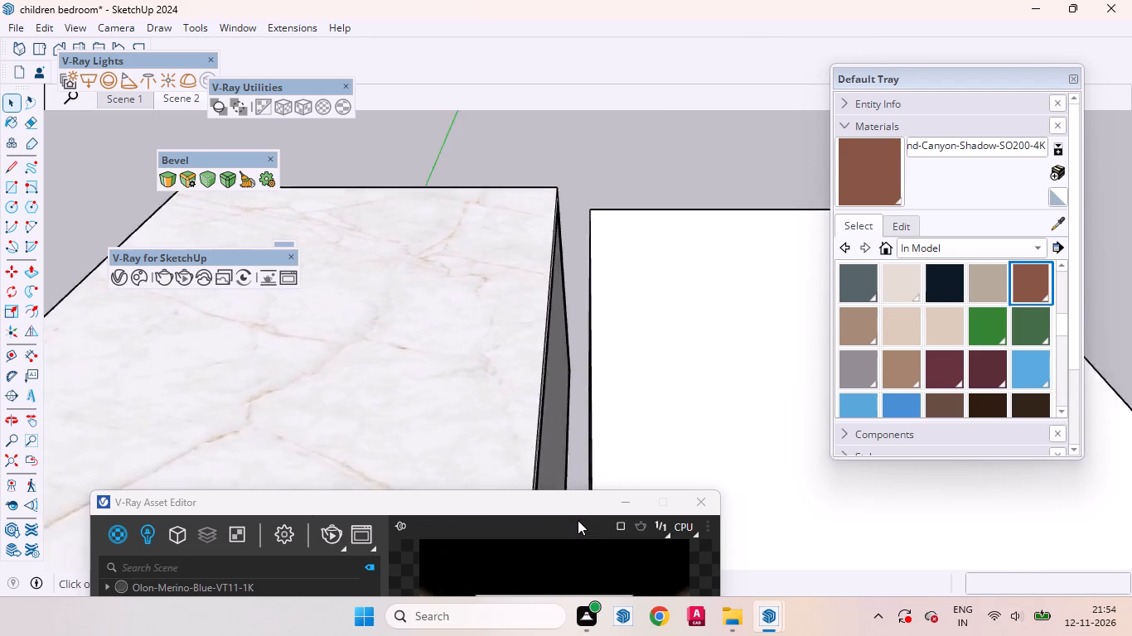
Set the camera's Exposure Value (EV) to 13.36 in the V-Ray render settings.
{"action": "left_click_drag", "start_coordinate": [540, 506], "coordinate": [594, 353]}
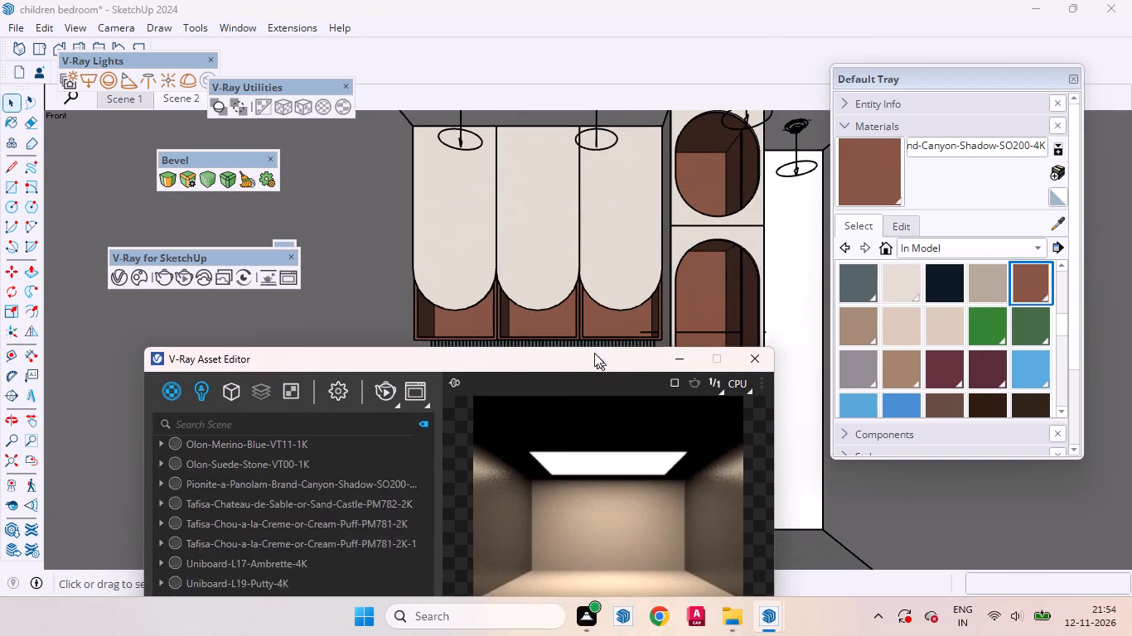
{"action": "left_click_drag", "start_coordinate": [594, 353], "coordinate": [756, 89]}
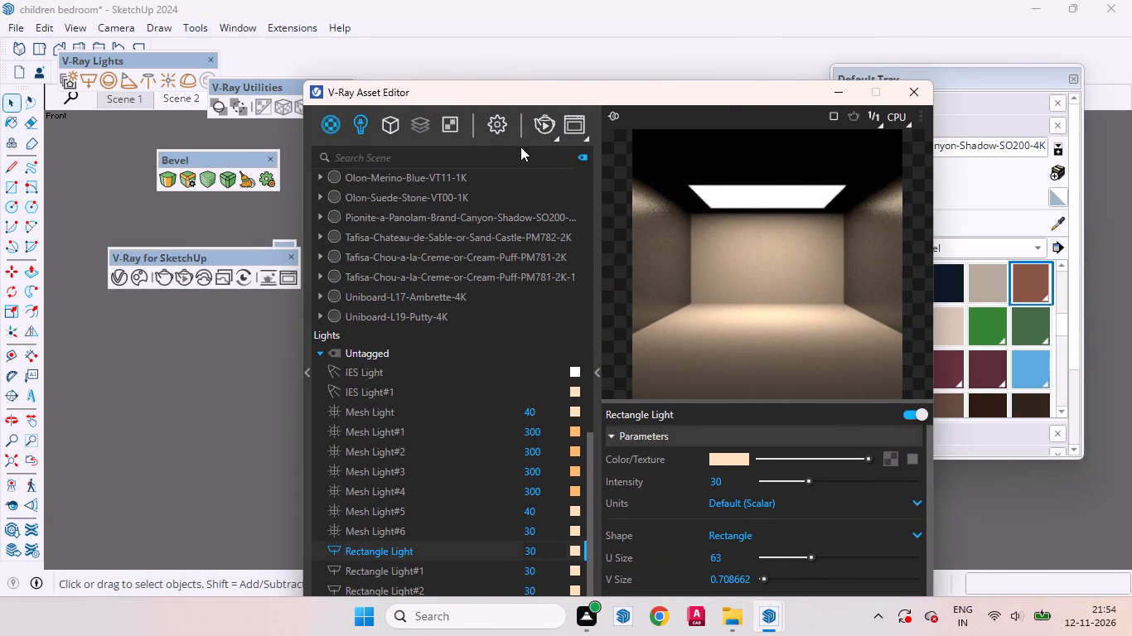
{"action": "left_click", "coordinate": [501, 128]}
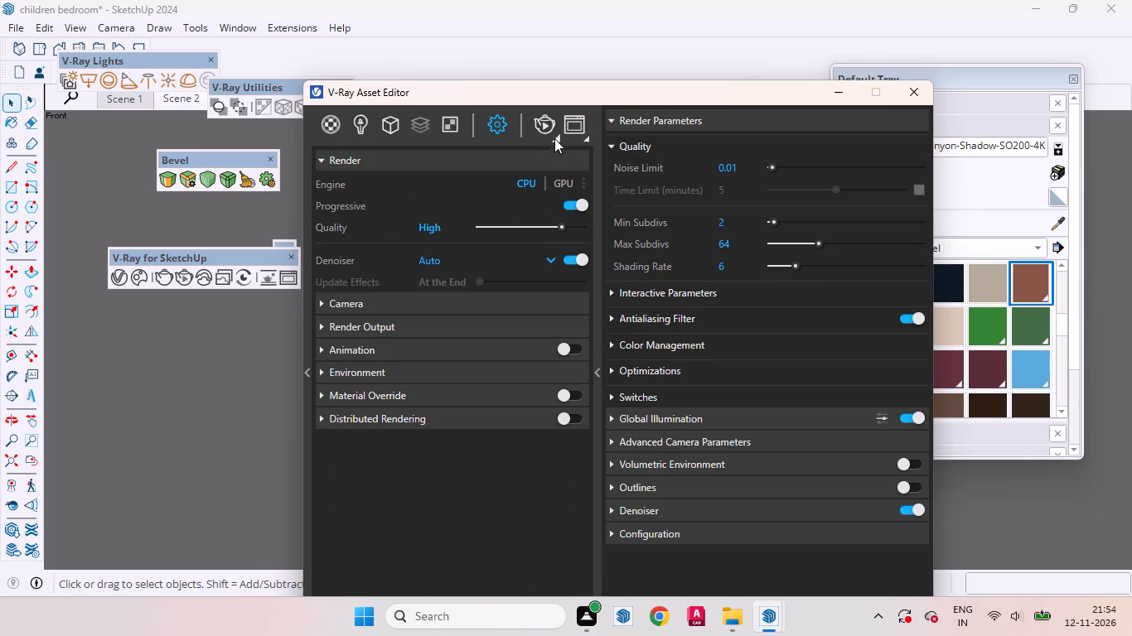
{"action": "left_click", "coordinate": [554, 133]}
{"action": "left_click", "coordinate": [431, 303]}
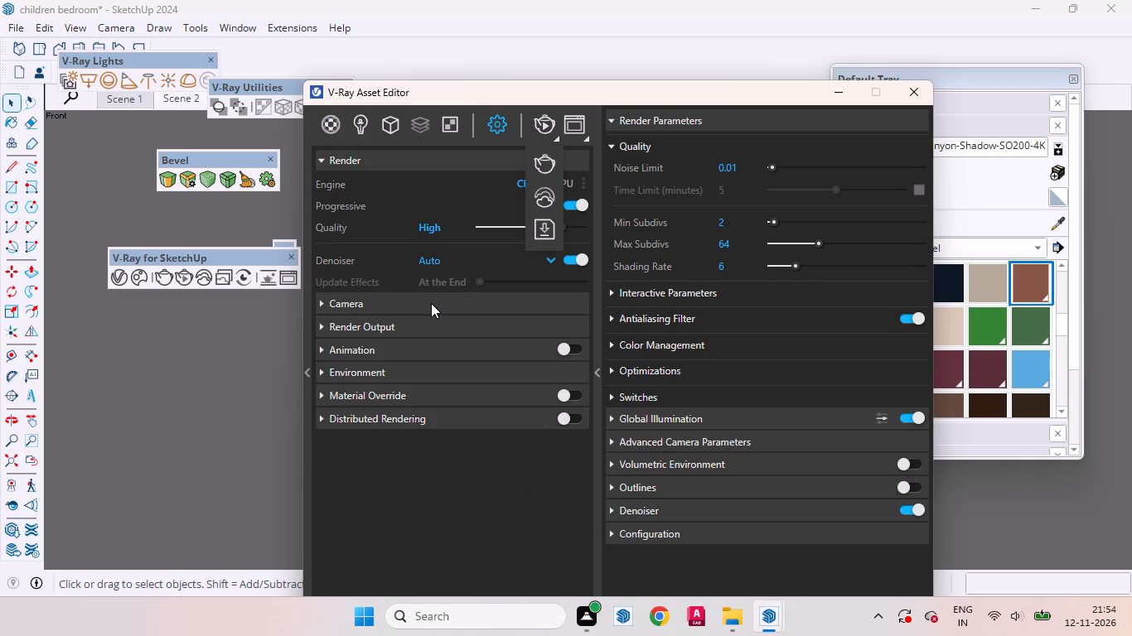
{"action": "left_click", "coordinate": [461, 299]}
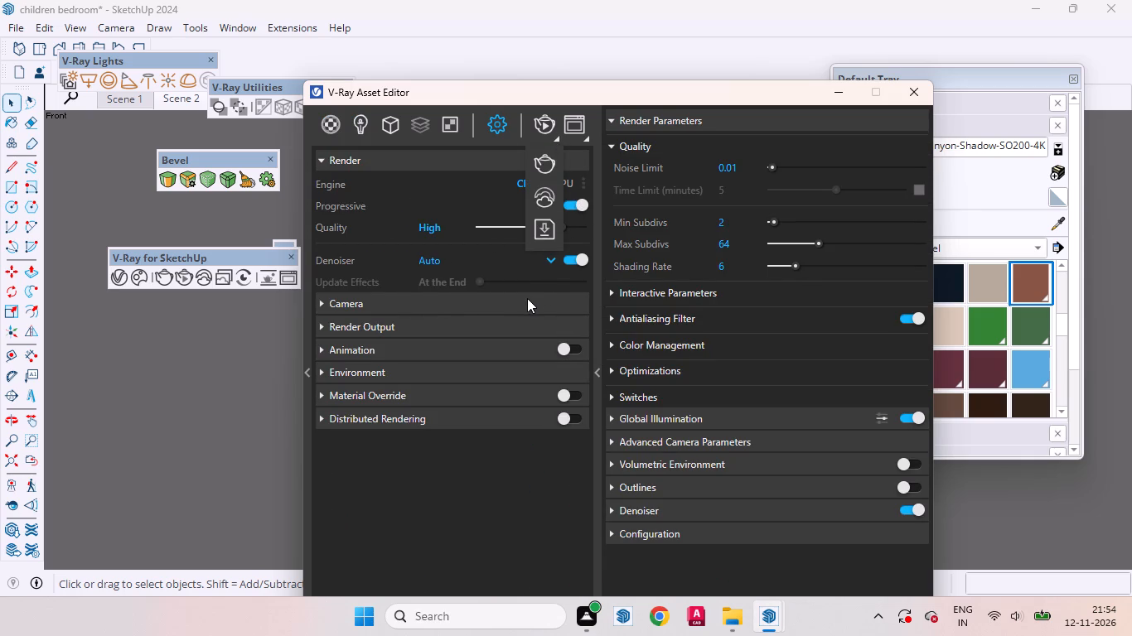
{"action": "left_click", "coordinate": [527, 298]}
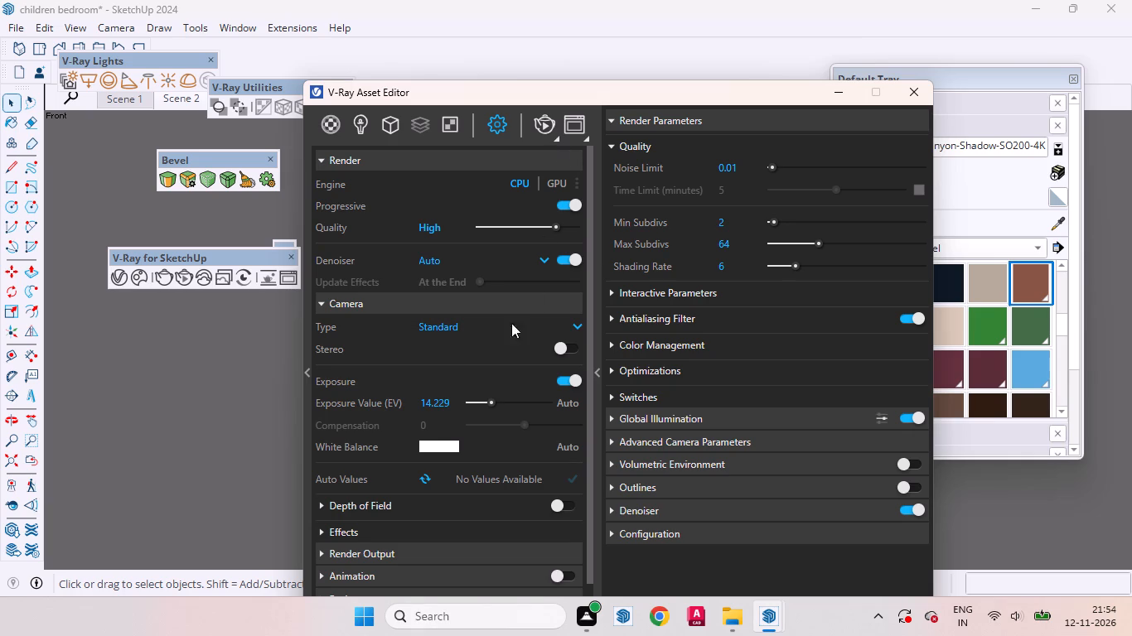
{"action": "left_click", "coordinate": [489, 403]}
Start a non-interactive V-Ray render of the Scene 2 view.
{"action": "left_click", "coordinate": [551, 138]}
{"action": "left_click", "coordinate": [547, 162]}
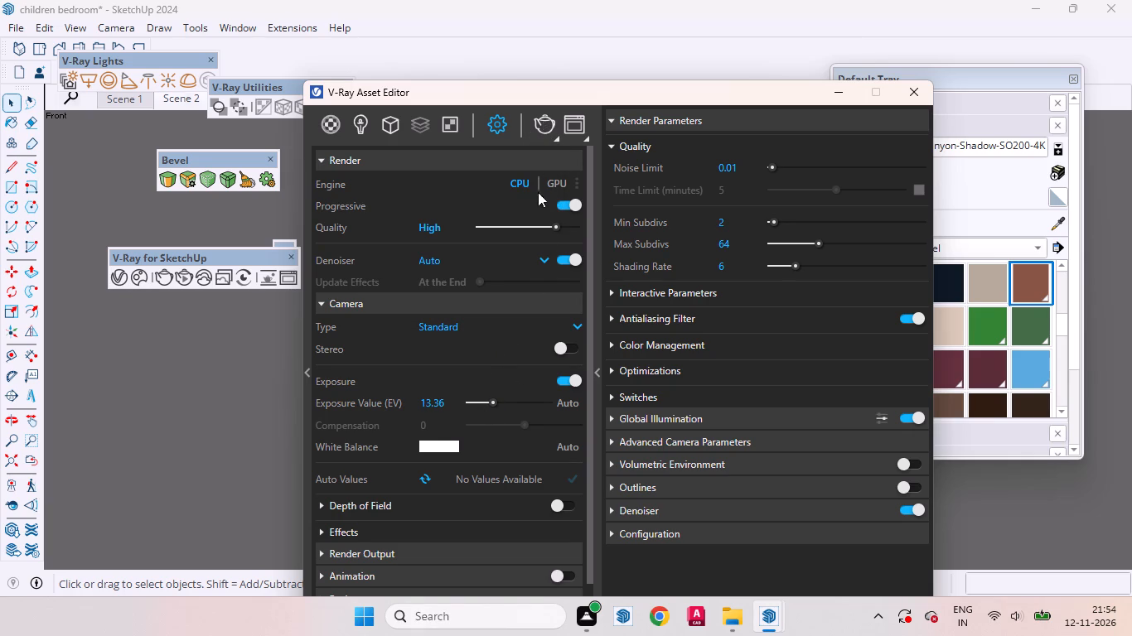
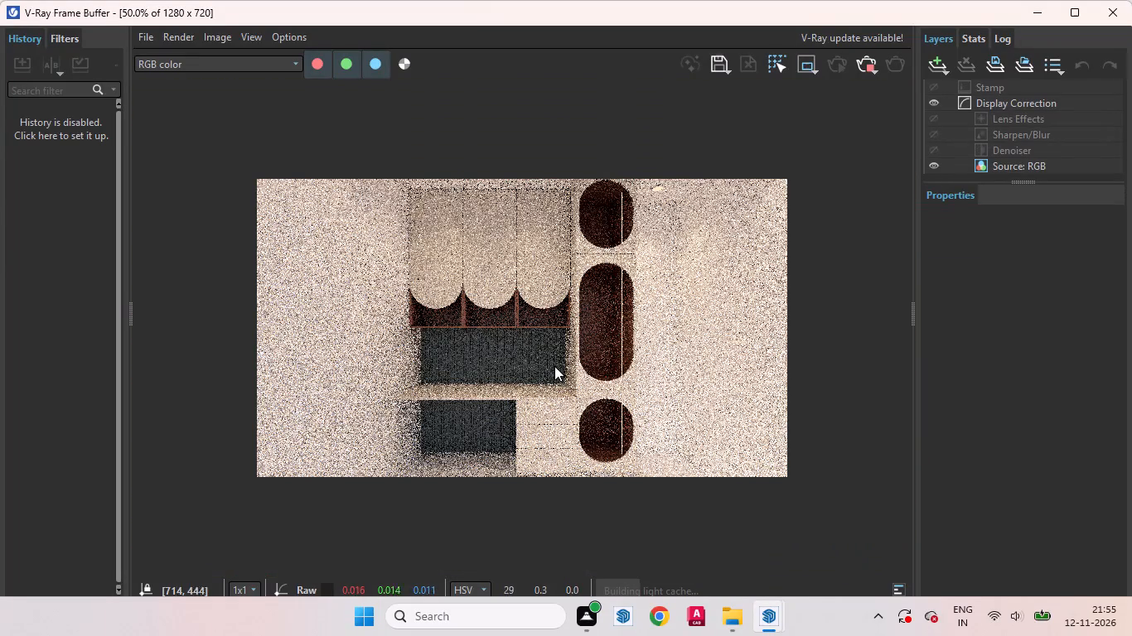
Examine the Scene 2 render in progress, checking the wall cabinets, fluted back panel and rounded niches.
{"action": "scroll", "coordinate": [554, 369], "scroll_direction": "up", "scroll_amount": 1}
{"action": "scroll", "coordinate": [433, 370], "scroll_direction": "down", "scroll_amount": 1}
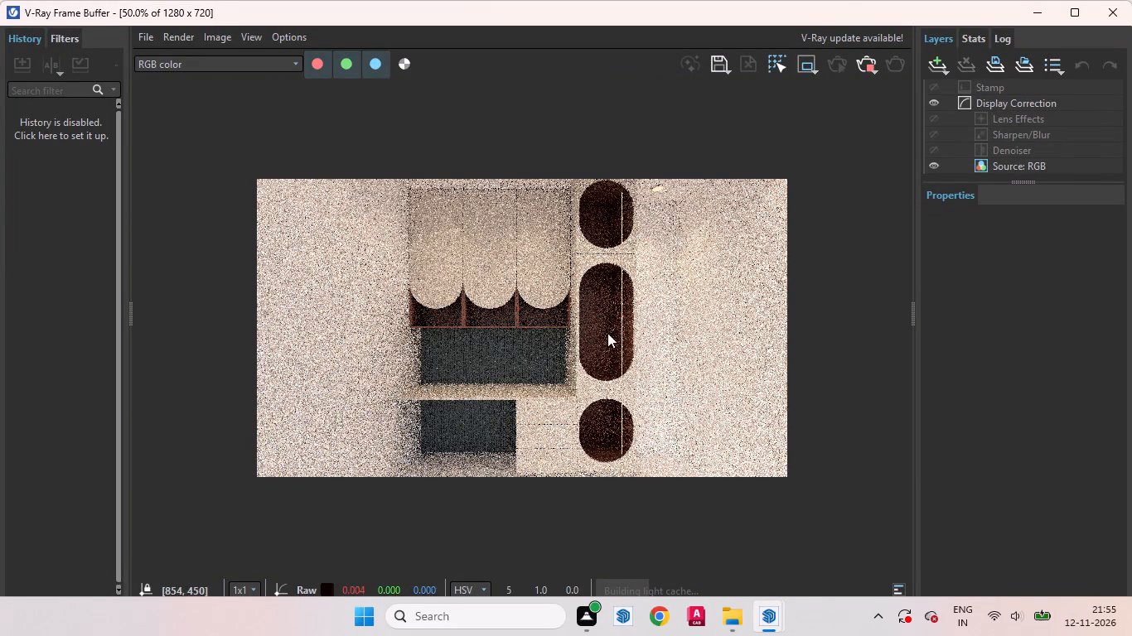
{"action": "scroll", "coordinate": [617, 241], "scroll_direction": "up", "scroll_amount": 1}
{"action": "scroll", "coordinate": [610, 276], "scroll_direction": "down", "scroll_amount": 1}
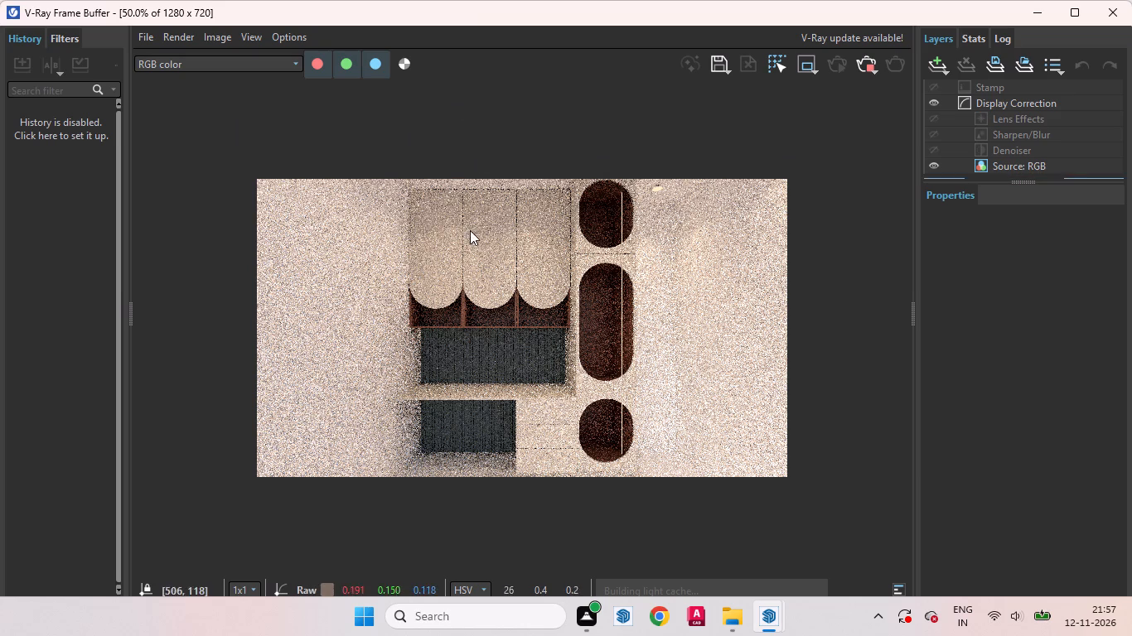
{"action": "scroll", "coordinate": [601, 359], "scroll_direction": "up", "scroll_amount": 1}
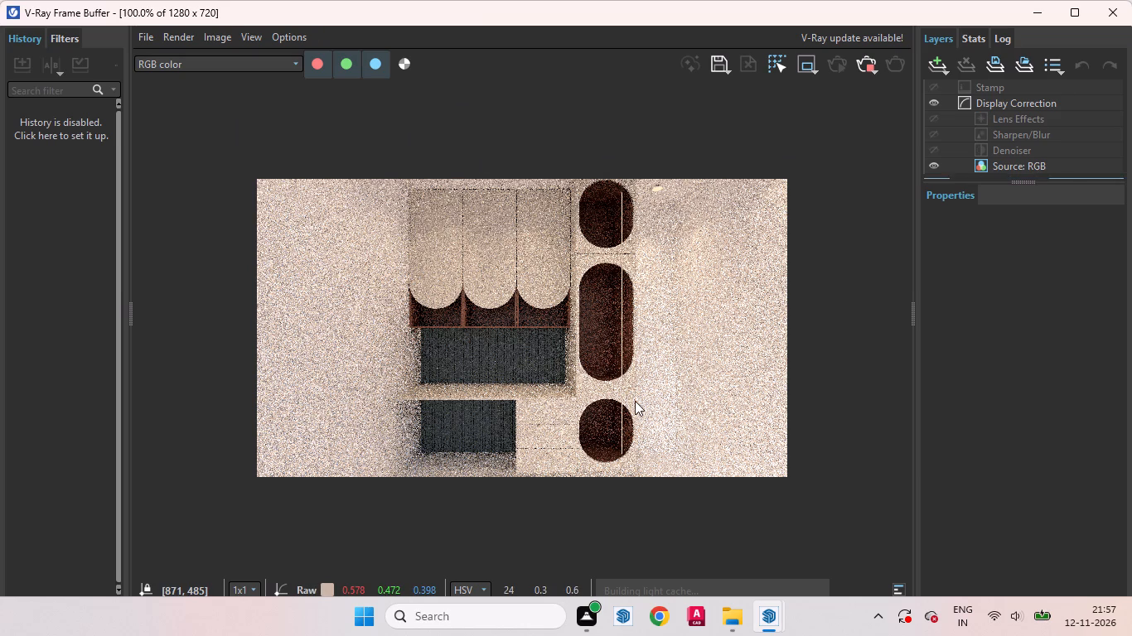
{"action": "scroll", "coordinate": [582, 406], "scroll_direction": "down", "scroll_amount": 1}
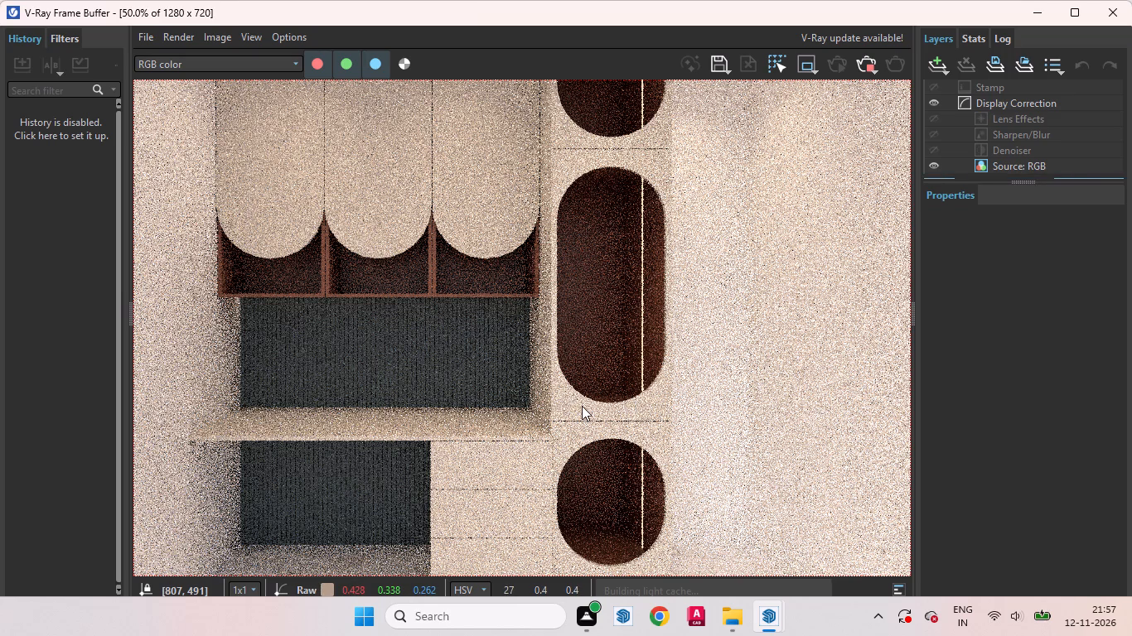
{"action": "scroll", "coordinate": [421, 397], "scroll_direction": "down", "scroll_amount": 1}
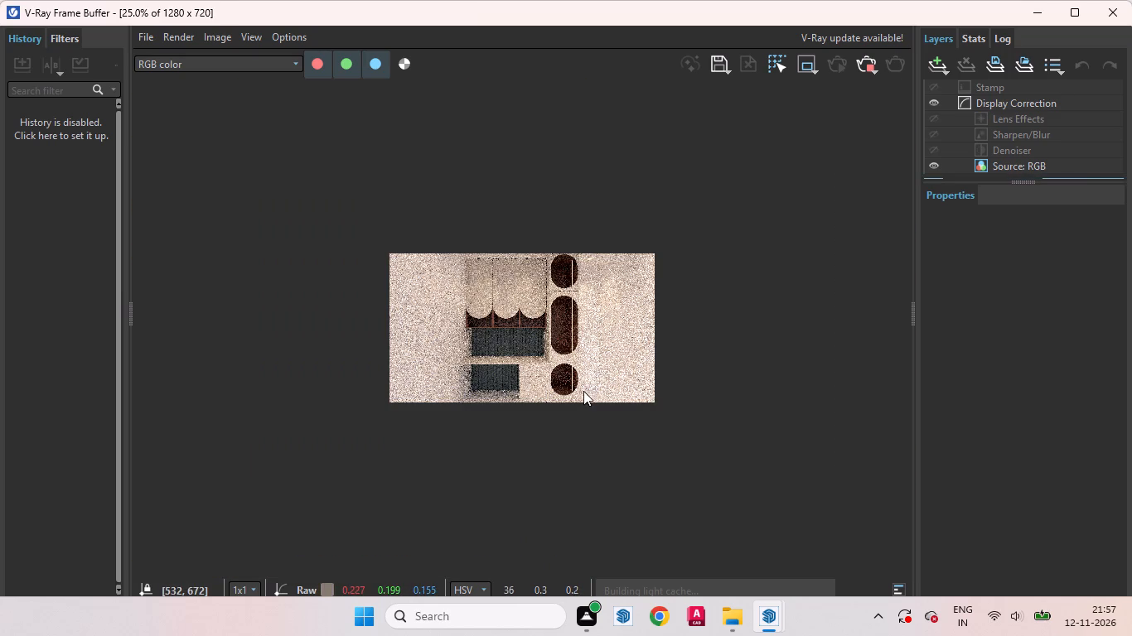
{"action": "scroll", "coordinate": [500, 343], "scroll_direction": "up", "scroll_amount": 2}
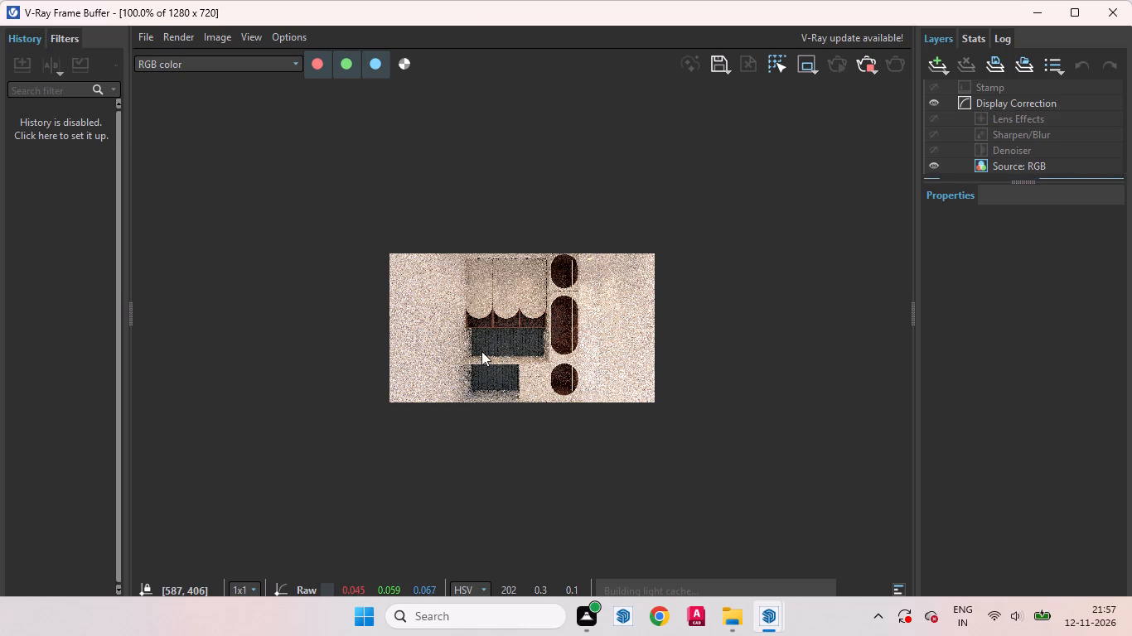
{"action": "scroll", "coordinate": [472, 335], "scroll_direction": "down", "scroll_amount": 1}
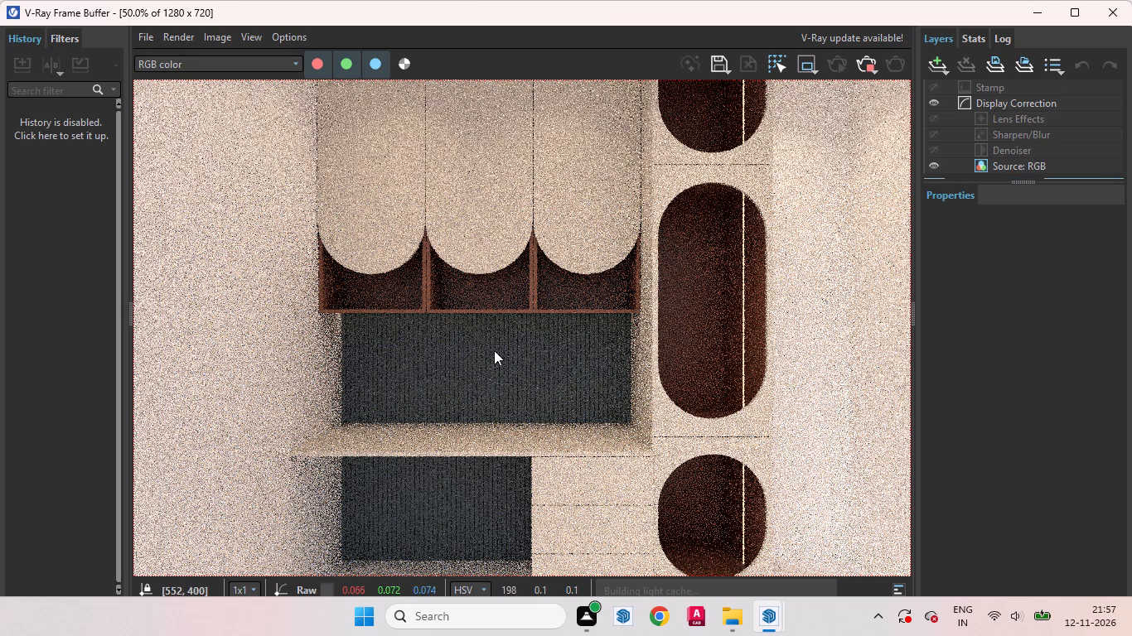
{"action": "scroll", "coordinate": [595, 362], "scroll_direction": "up", "scroll_amount": 1}
{"action": "scroll", "coordinate": [323, 378], "scroll_direction": "up", "scroll_amount": 1}
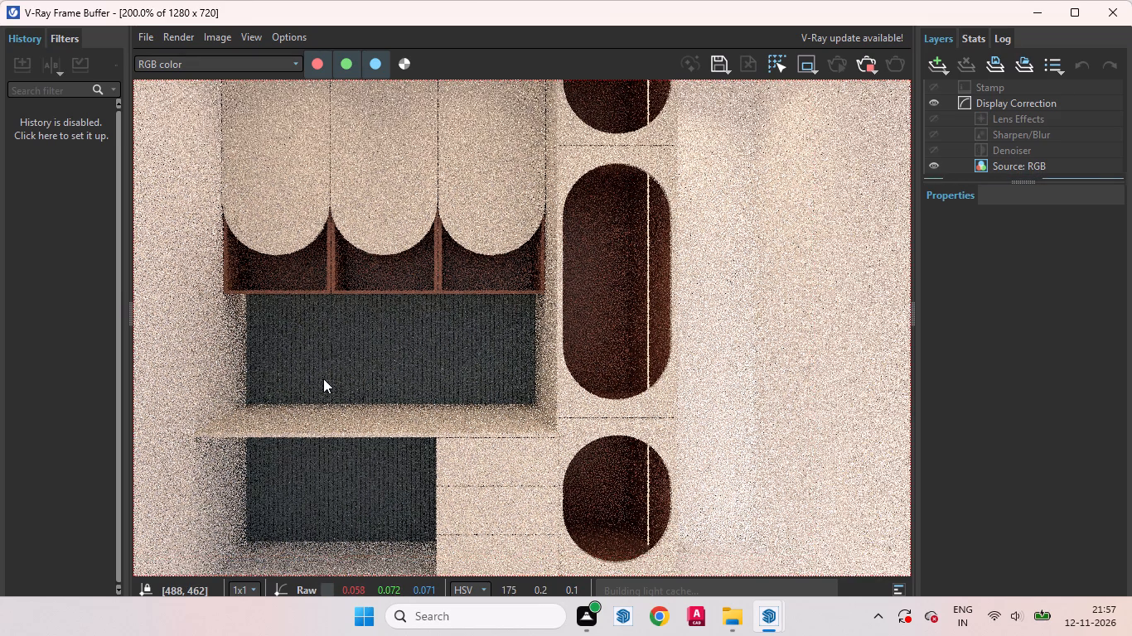
{"action": "scroll", "coordinate": [430, 390], "scroll_direction": "down", "scroll_amount": 2}
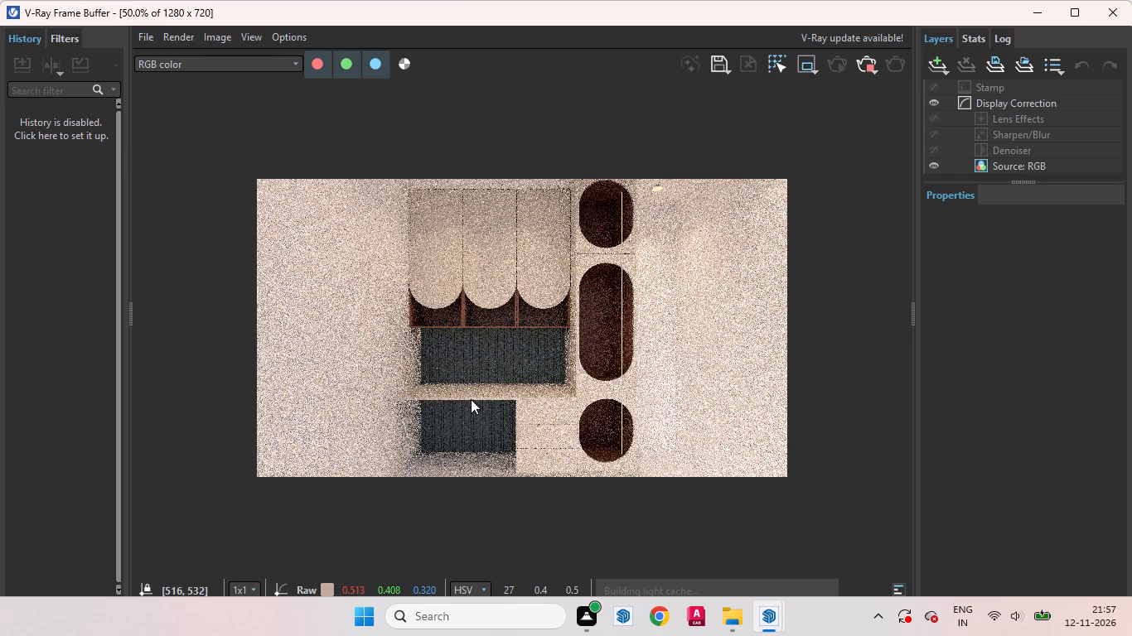
Inspect the fluted back panel, desk top, drawers and tall rounded niche up close in the running render.
{"action": "scroll", "coordinate": [456, 387], "scroll_direction": "up", "scroll_amount": 3}
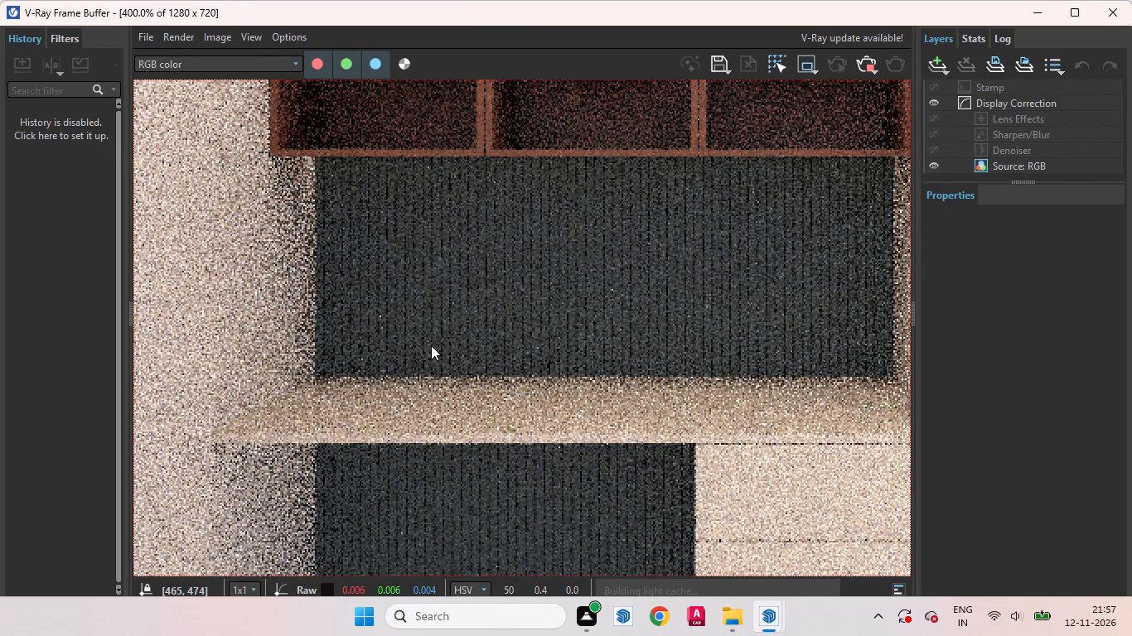
{"action": "scroll", "coordinate": [433, 355], "scroll_direction": "down", "scroll_amount": 2}
{"action": "scroll", "coordinate": [490, 298], "scroll_direction": "down", "scroll_amount": 1}
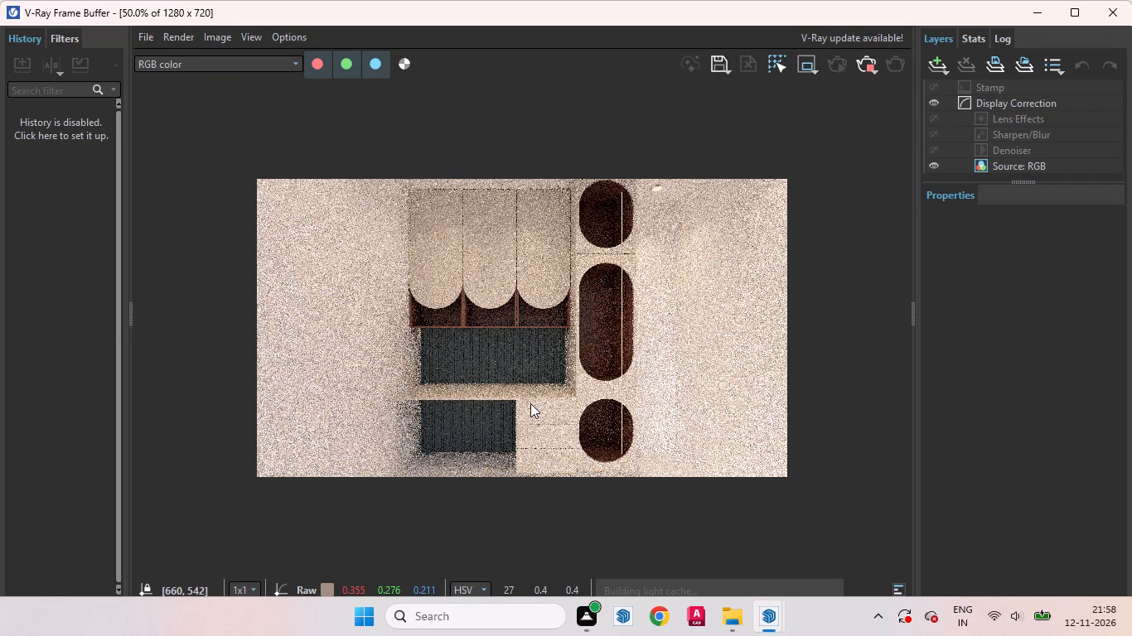
{"action": "scroll", "coordinate": [530, 403], "scroll_direction": "up", "scroll_amount": 2}
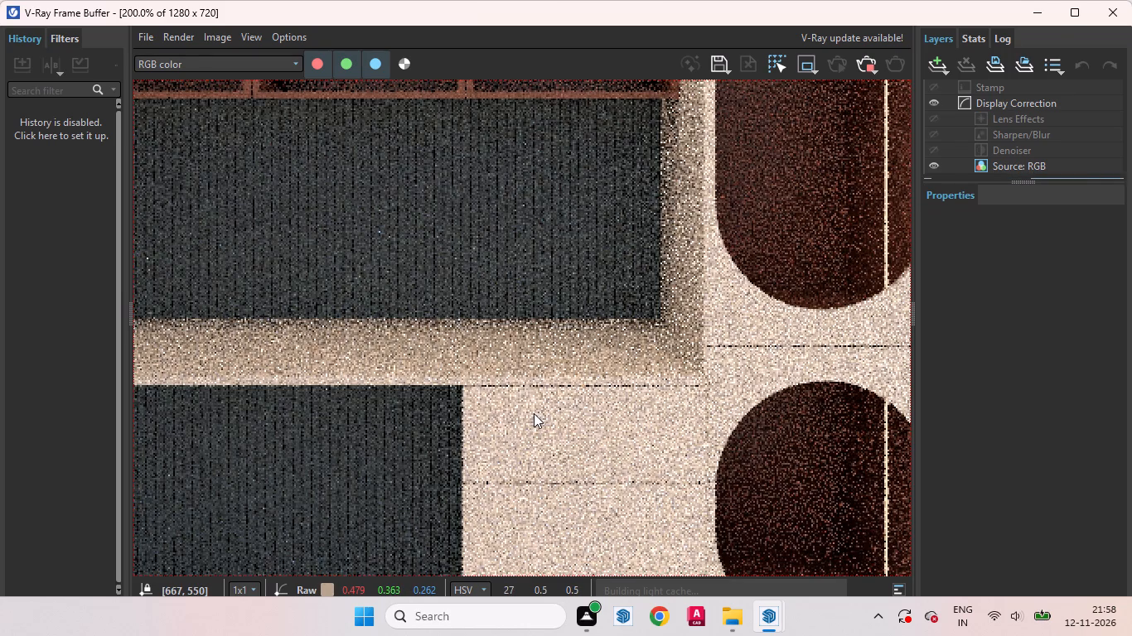
{"action": "scroll", "coordinate": [502, 422], "scroll_direction": "down", "scroll_amount": 2}
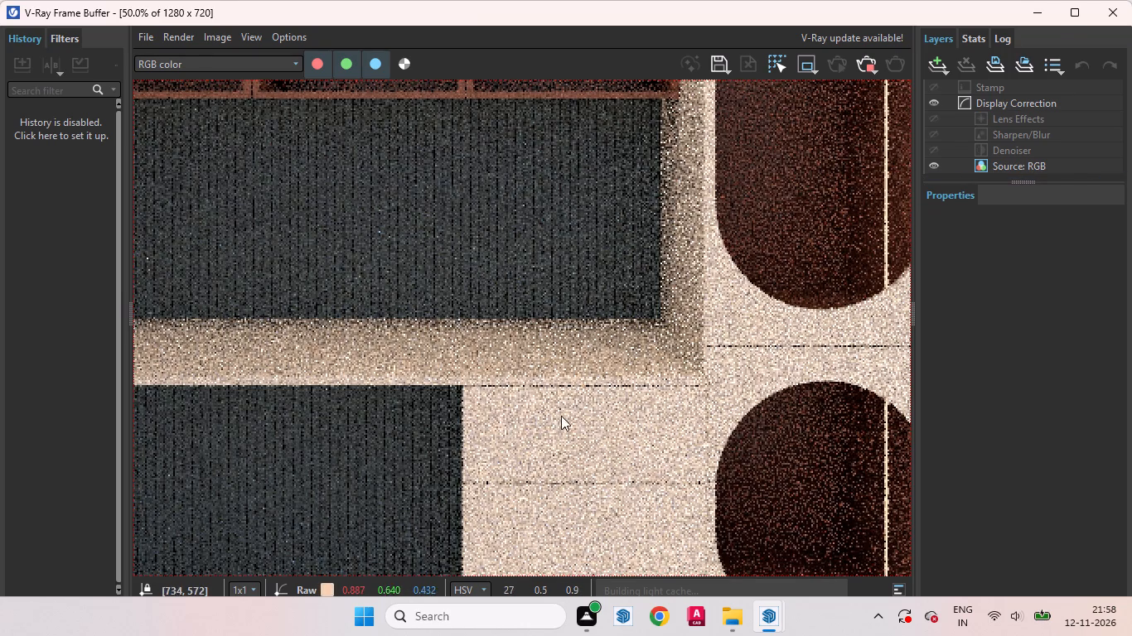
{"action": "scroll", "coordinate": [619, 342], "scroll_direction": "up", "scroll_amount": 2}
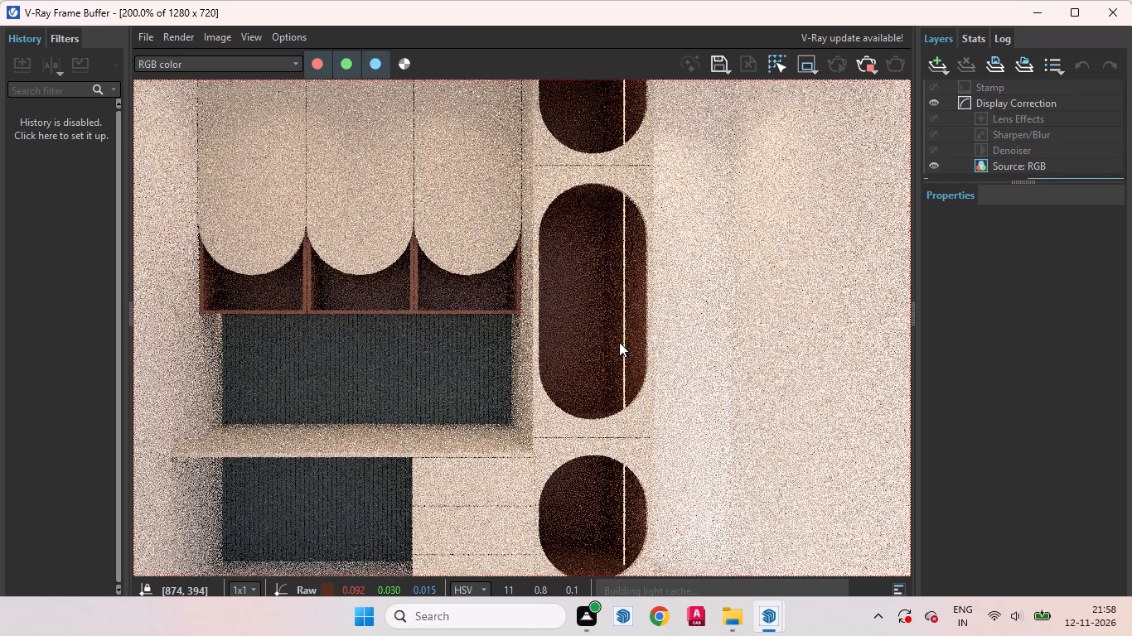
{"action": "scroll", "coordinate": [675, 366], "scroll_direction": "down", "scroll_amount": 1}
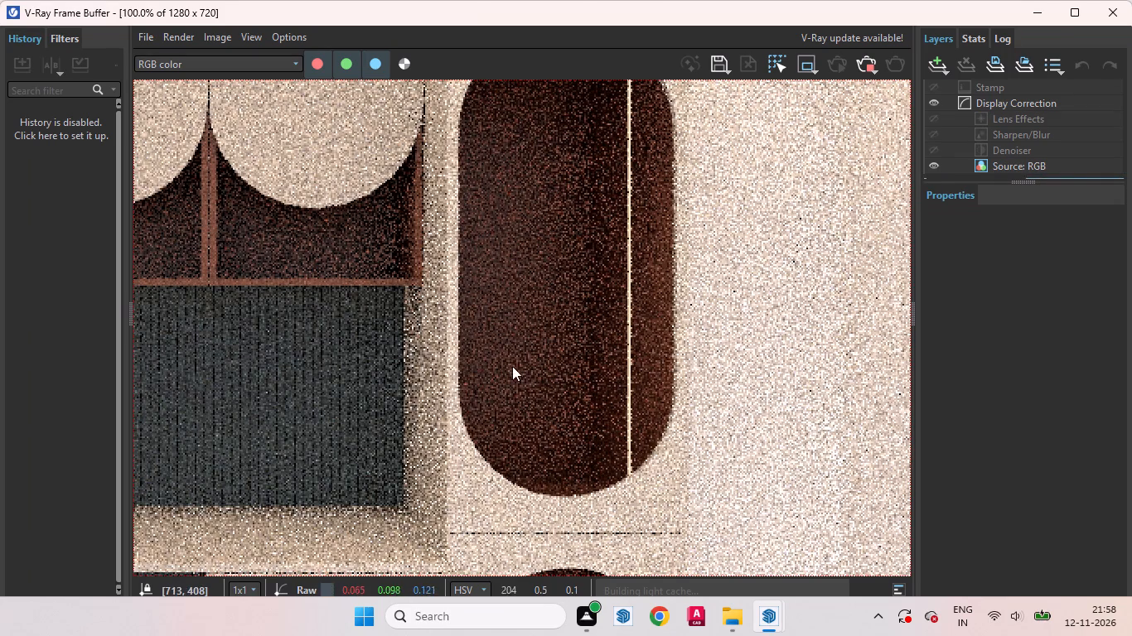
{"action": "scroll", "coordinate": [516, 364], "scroll_direction": "down", "scroll_amount": 2}
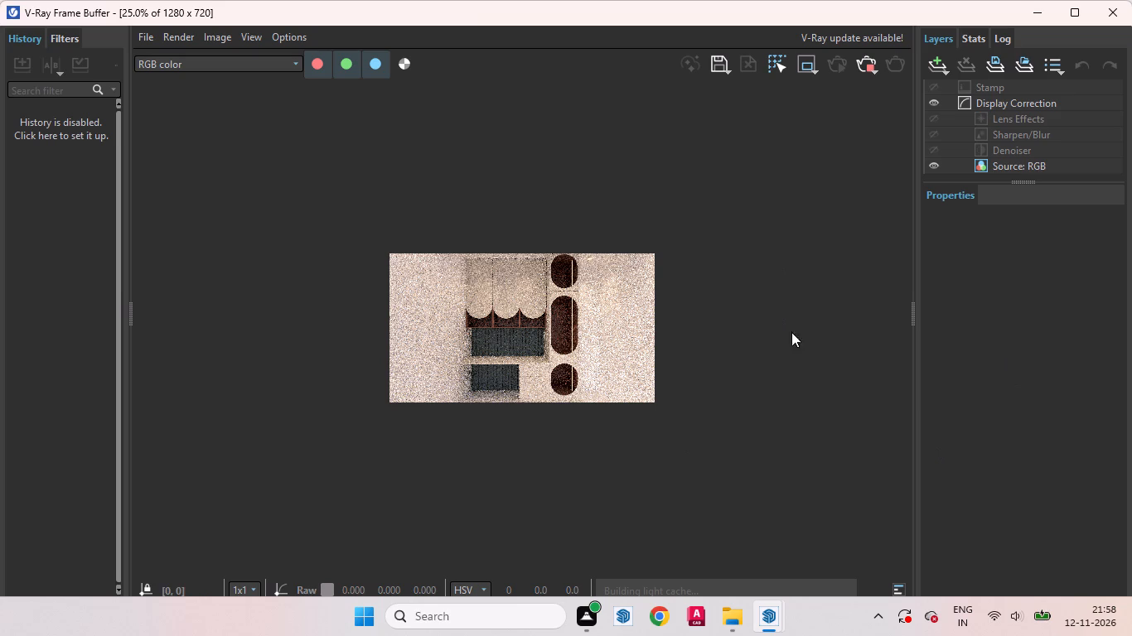
Dismiss the disk notification and examine the scalloped cabinet fronts and open shelves in the running render.
{"action": "scroll", "coordinate": [590, 298], "scroll_direction": "up", "scroll_amount": 2}
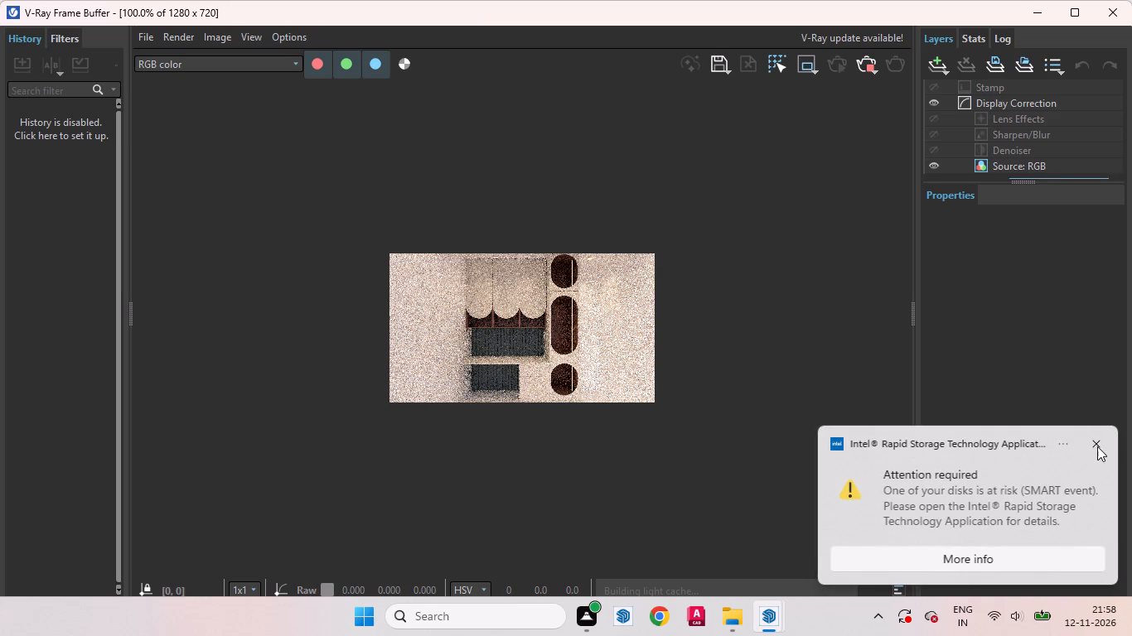
{"action": "left_click", "coordinate": [1099, 442]}
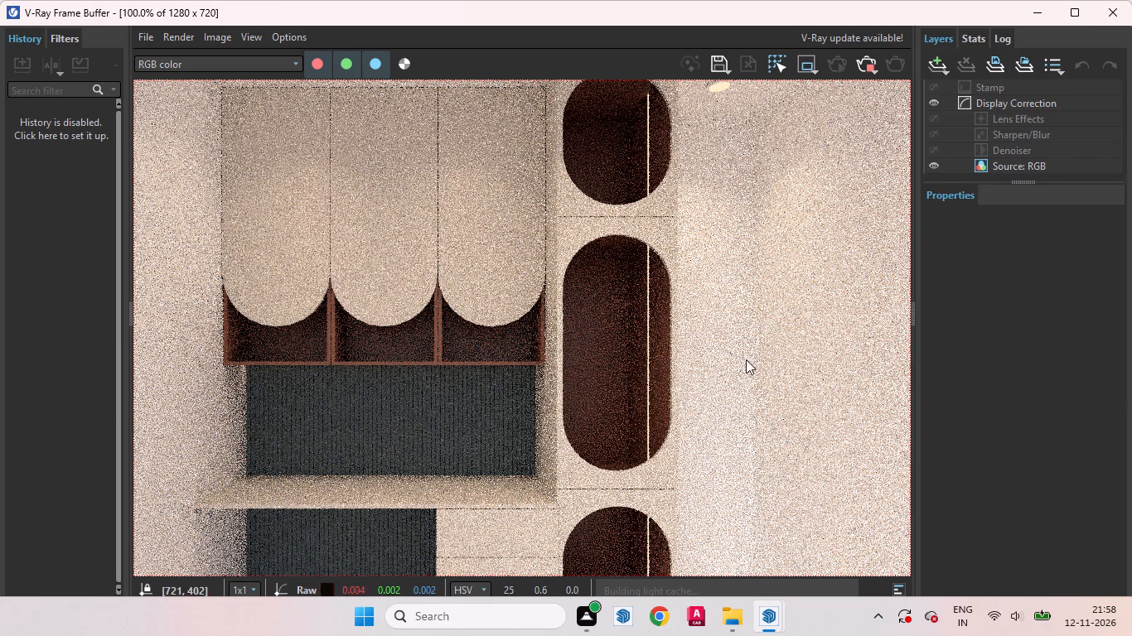
{"action": "scroll", "coordinate": [592, 383], "scroll_direction": "down", "scroll_amount": 1}
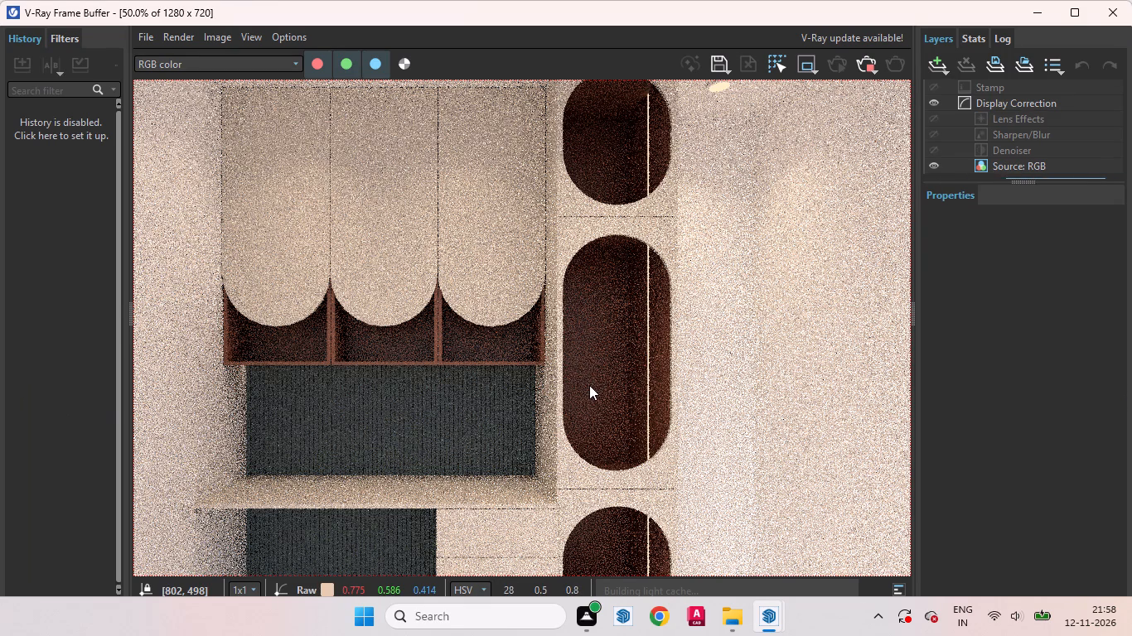
{"action": "scroll", "coordinate": [427, 319], "scroll_direction": "up", "scroll_amount": 1}
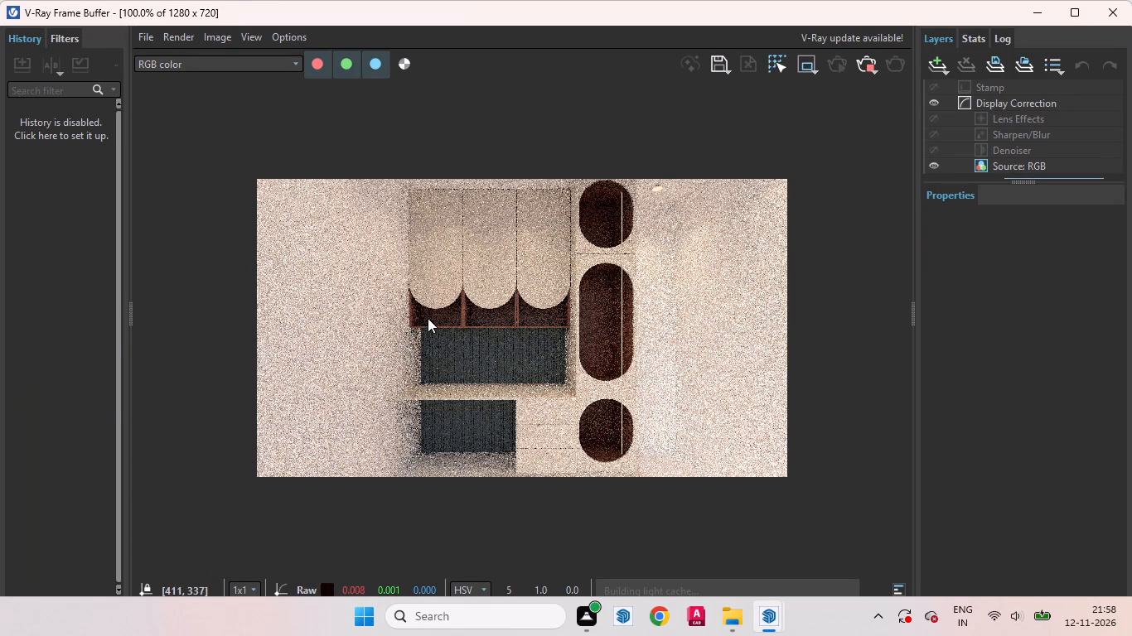
{"action": "scroll", "coordinate": [413, 289], "scroll_direction": "up", "scroll_amount": 1}
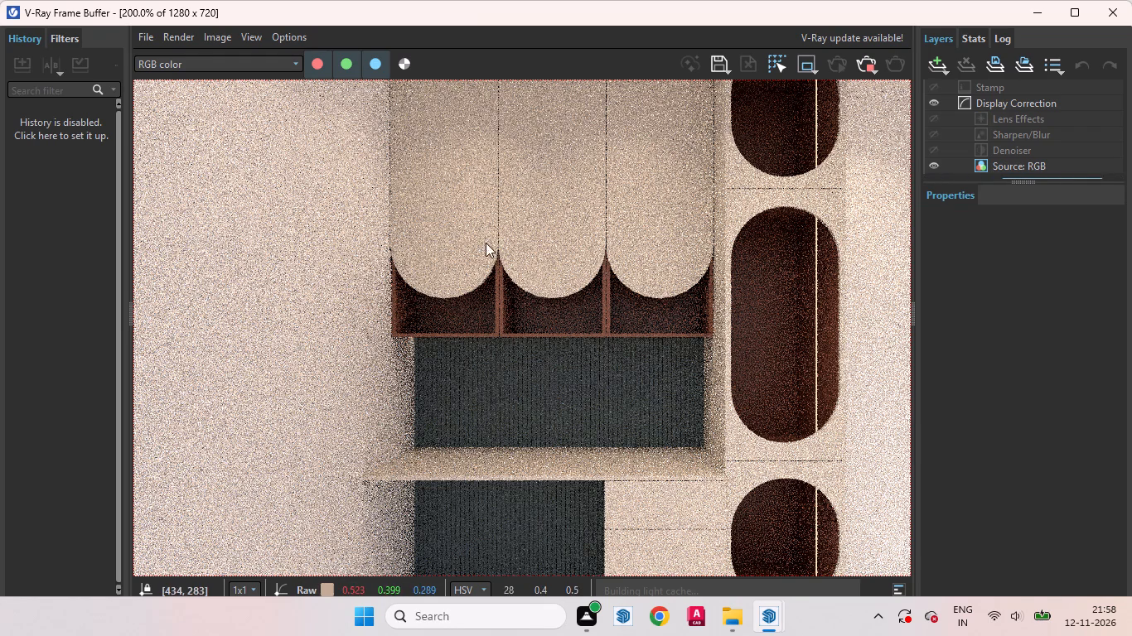
{"action": "scroll", "coordinate": [486, 236], "scroll_direction": "up", "scroll_amount": 2}
{"action": "scroll", "coordinate": [559, 306], "scroll_direction": "down", "scroll_amount": 1}
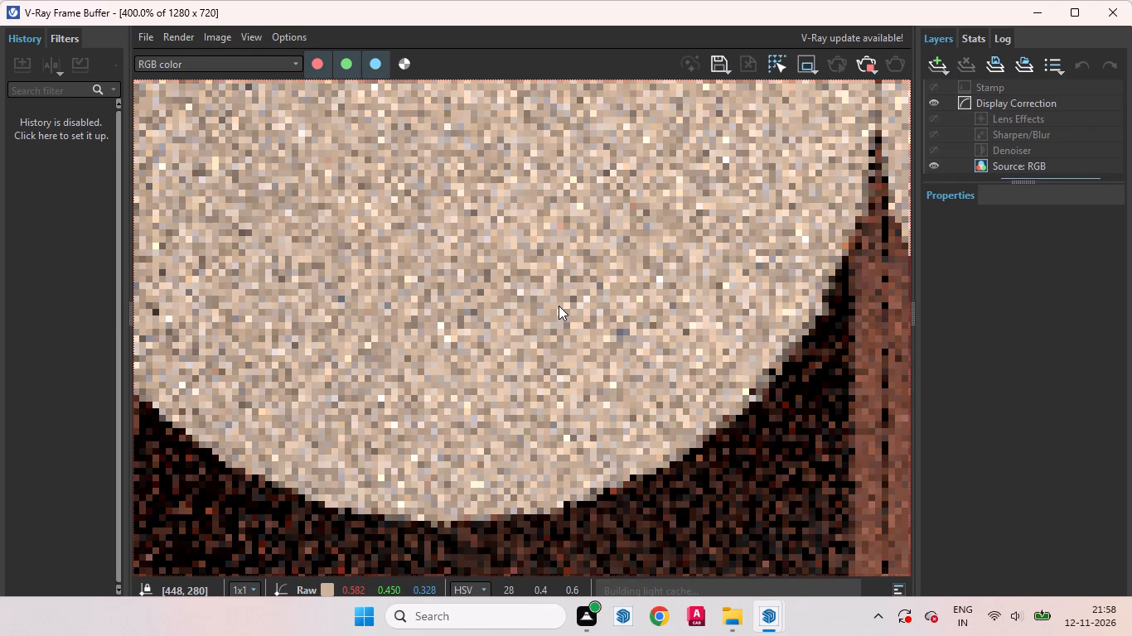
{"action": "scroll", "coordinate": [685, 388], "scroll_direction": "down", "scroll_amount": 2}
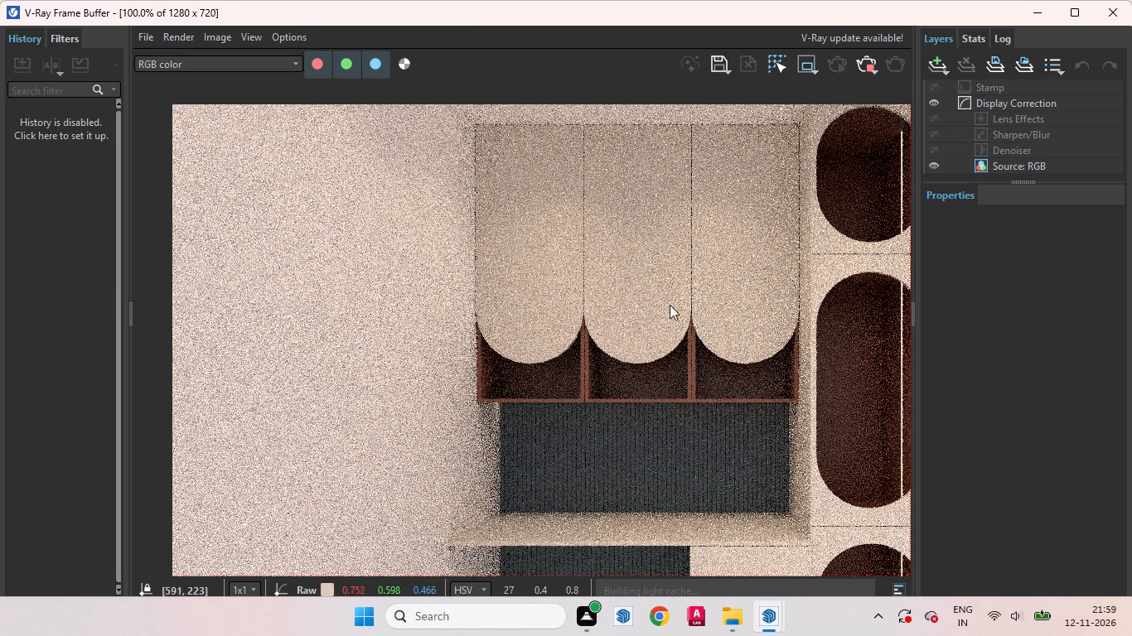
{"action": "scroll", "coordinate": [628, 308], "scroll_direction": "down", "scroll_amount": 2}
{"action": "scroll", "coordinate": [508, 345], "scroll_direction": "up", "scroll_amount": 1}
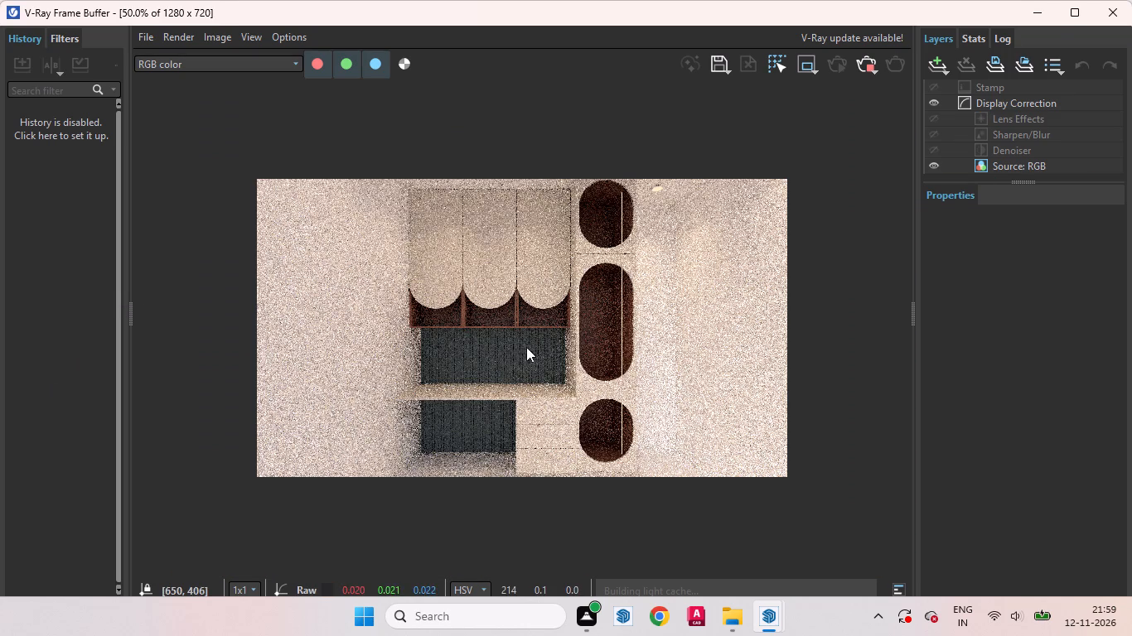
Inspect the lighting on the fluted back panel beneath the wall shelves in the running render.
{"action": "middle_click_drag", "start_coordinate": [493, 378], "coordinate": [555, 321]}
{"action": "scroll", "coordinate": [440, 369], "scroll_direction": "up", "scroll_amount": 2}
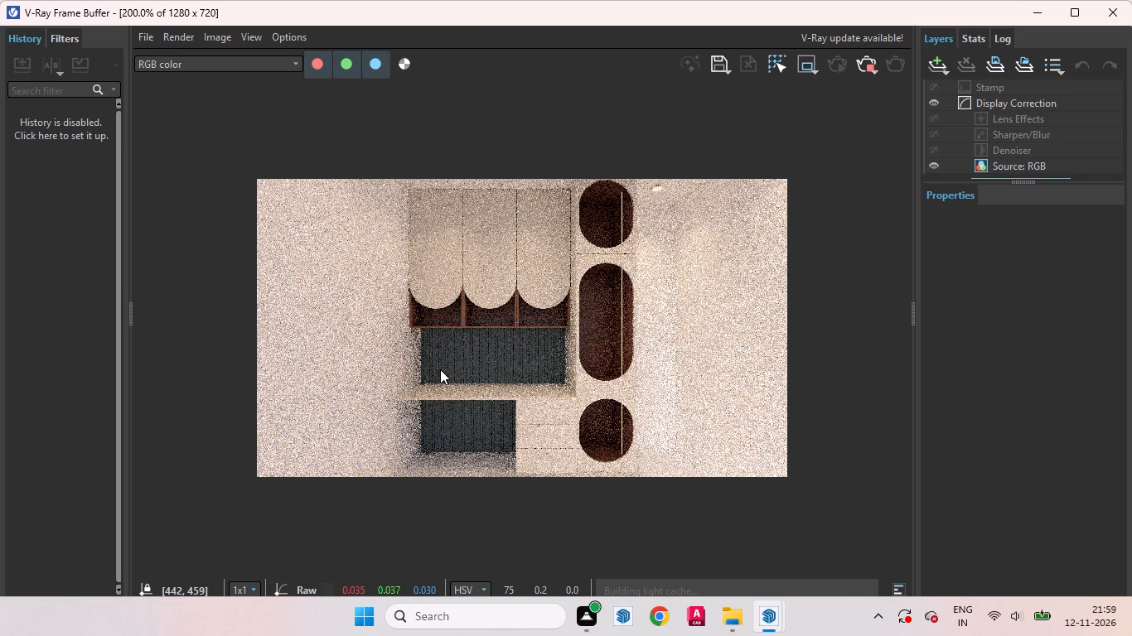
{"action": "scroll", "coordinate": [425, 339], "scroll_direction": "up", "scroll_amount": 1}
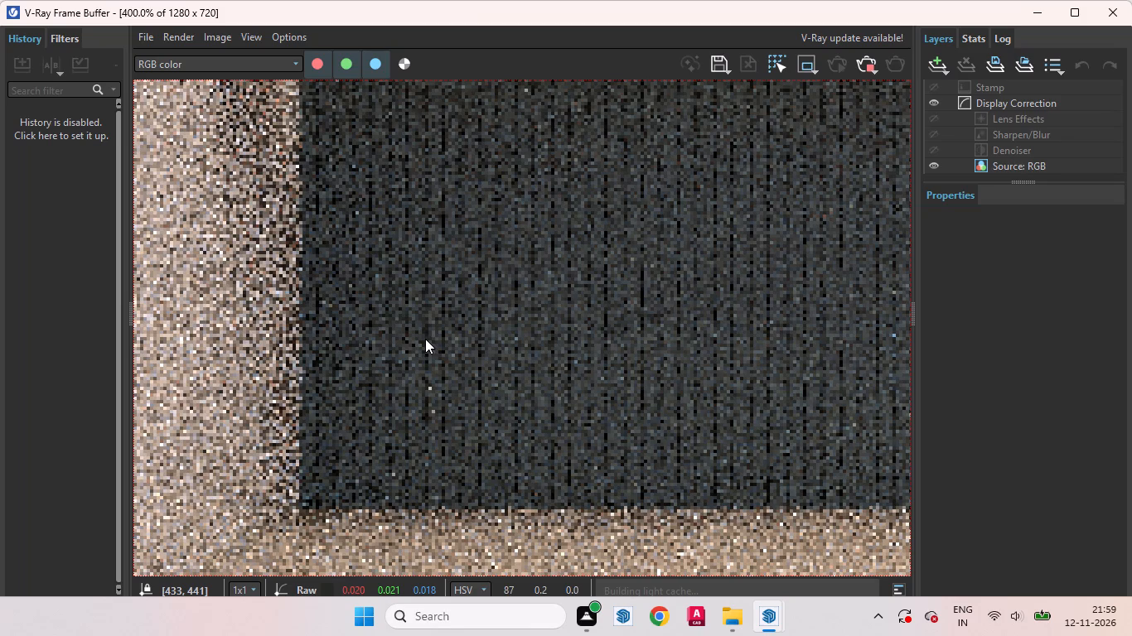
{"action": "scroll", "coordinate": [412, 351], "scroll_direction": "down", "scroll_amount": 3}
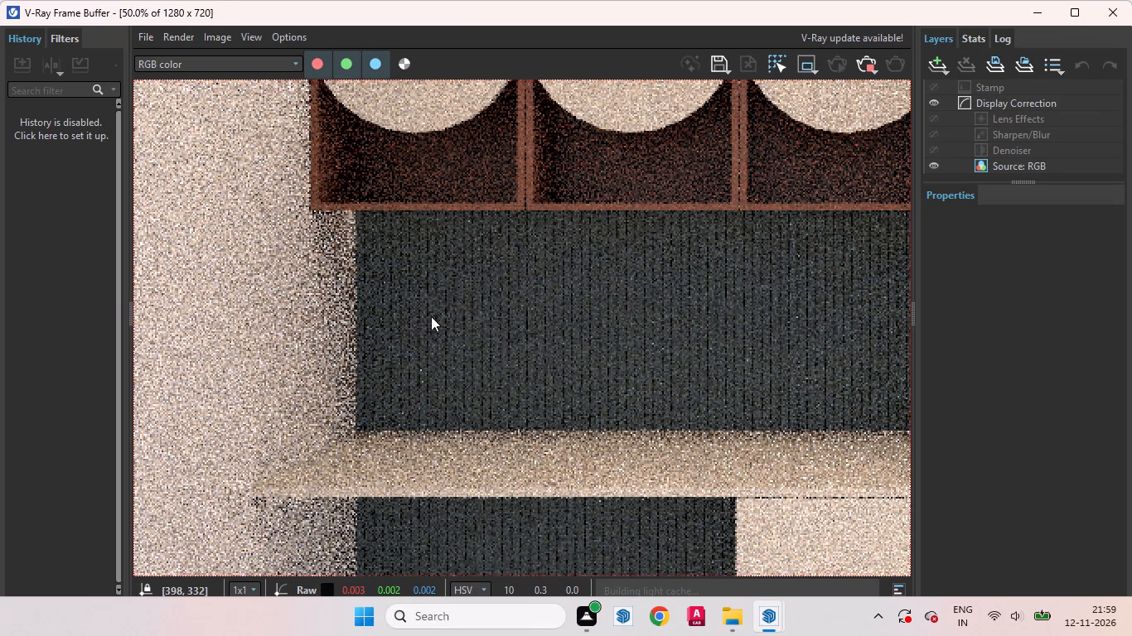
{"action": "middle_click_drag", "start_coordinate": [573, 349], "coordinate": [606, 225]}
{"action": "scroll", "coordinate": [612, 332], "scroll_direction": "up", "scroll_amount": 1}
{"action": "scroll", "coordinate": [559, 337], "scroll_direction": "down", "scroll_amount": 1}
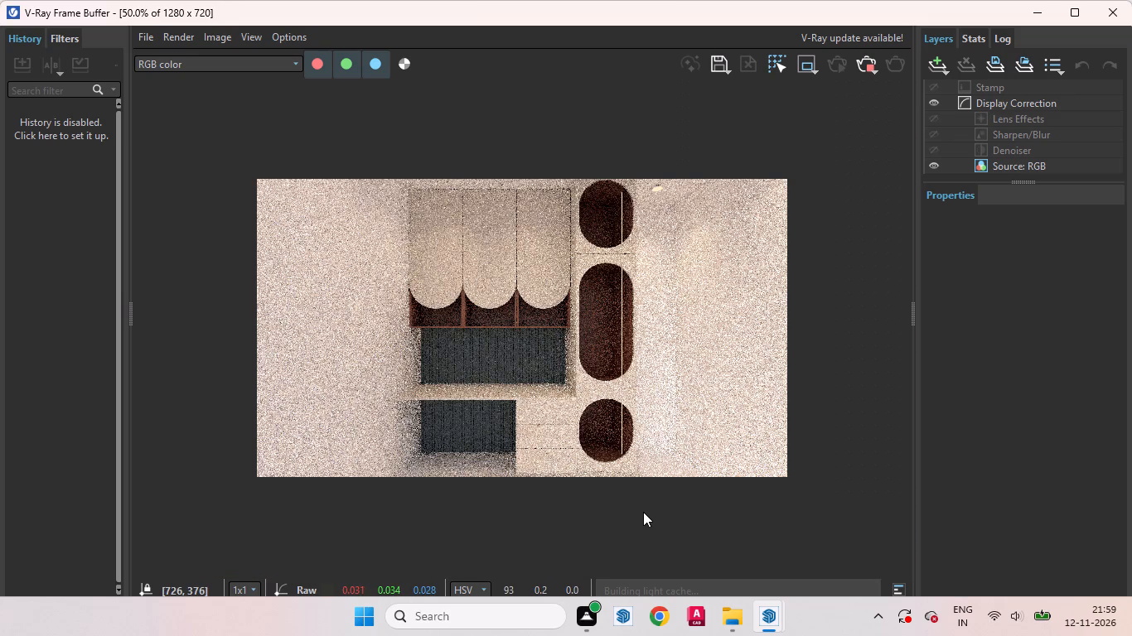
{"action": "scroll", "coordinate": [486, 422], "scroll_direction": "up", "scroll_amount": 1}
{"action": "scroll", "coordinate": [494, 304], "scroll_direction": "down", "scroll_amount": 1}
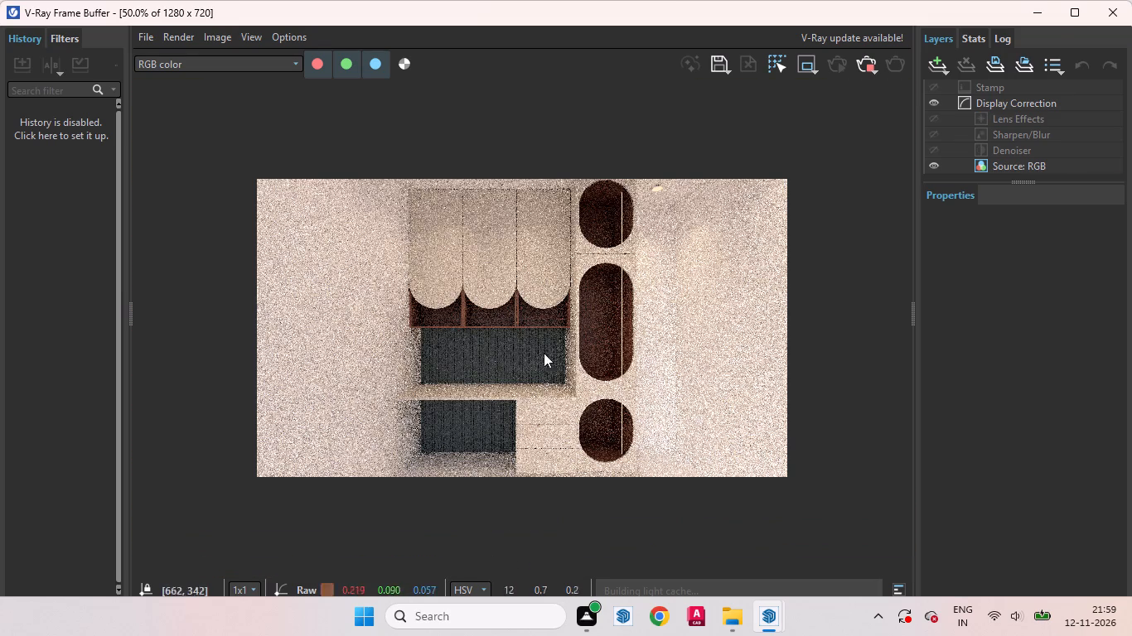
{"action": "scroll", "coordinate": [548, 445], "scroll_direction": "up", "scroll_amount": 1}
{"action": "scroll", "coordinate": [490, 421], "scroll_direction": "down", "scroll_amount": 1}
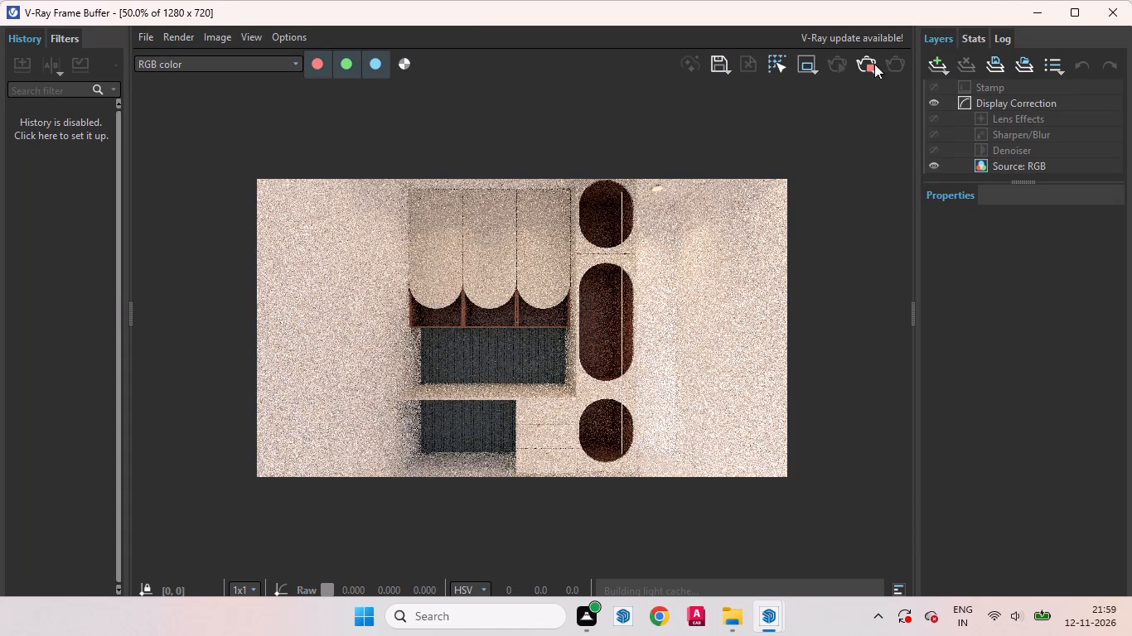
Minimise the V-Ray Frame Buffer and open the Chaos Cosmos browser for materials from the V-Ray Asset Editor's material library.
{"action": "left_click", "coordinate": [1043, 18]}
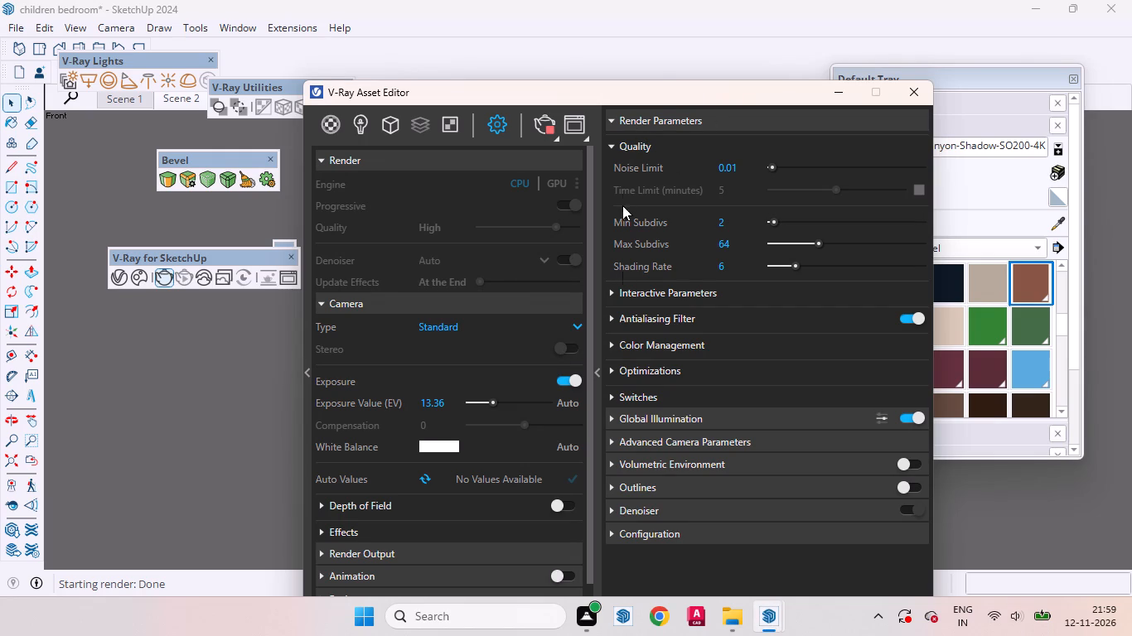
{"action": "left_click", "coordinate": [601, 375]}
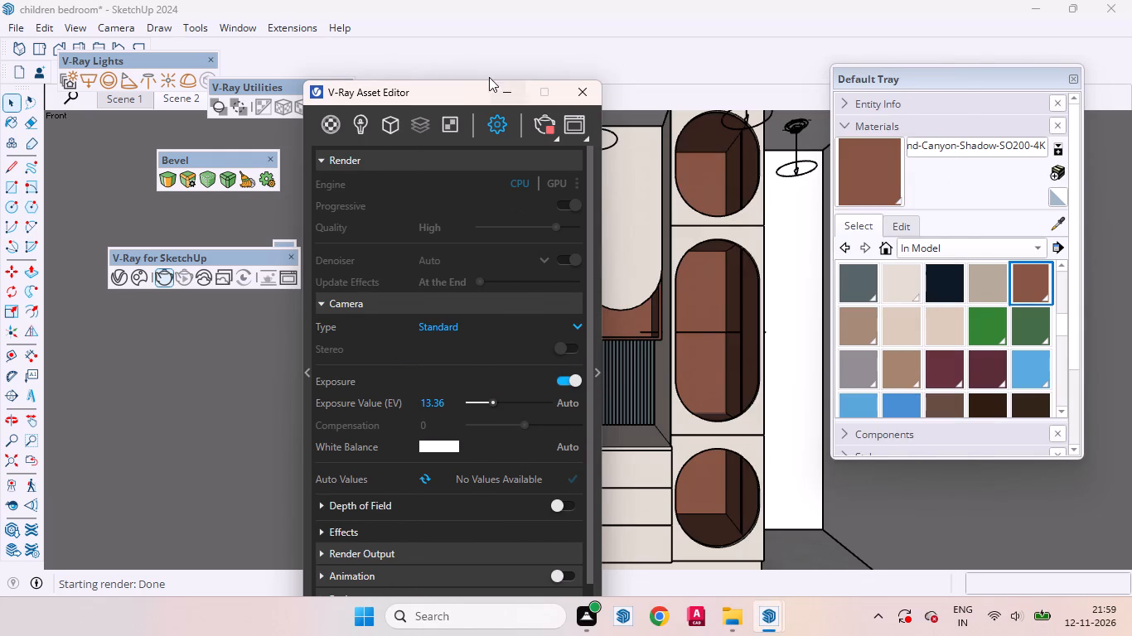
{"action": "left_click", "coordinate": [308, 372]}
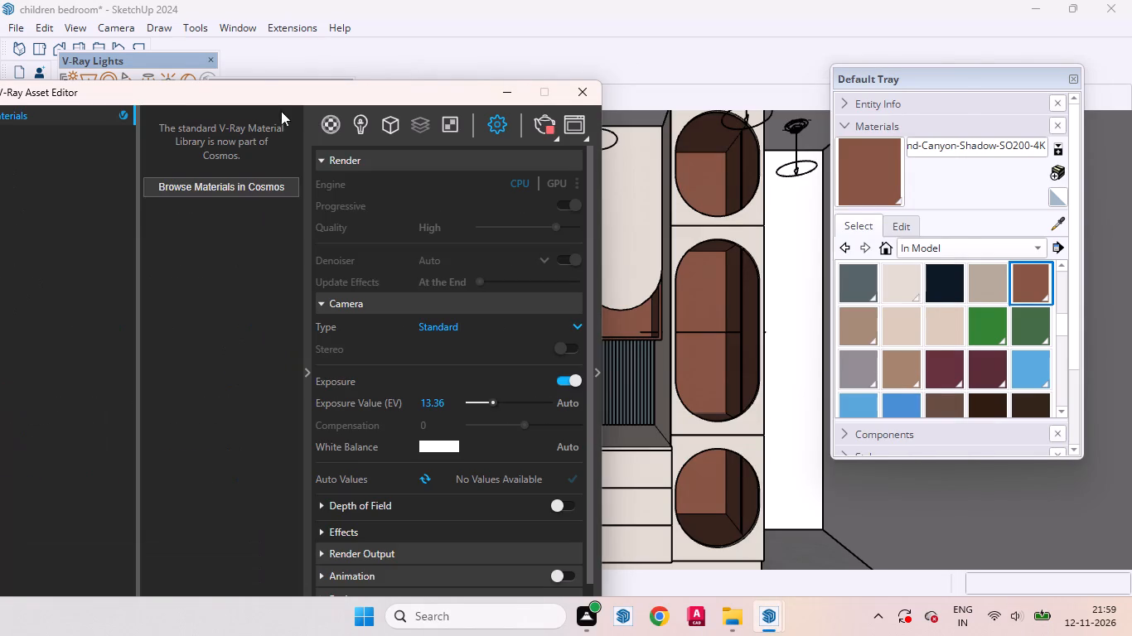
{"action": "left_click_drag", "start_coordinate": [261, 93], "coordinate": [508, 72]}
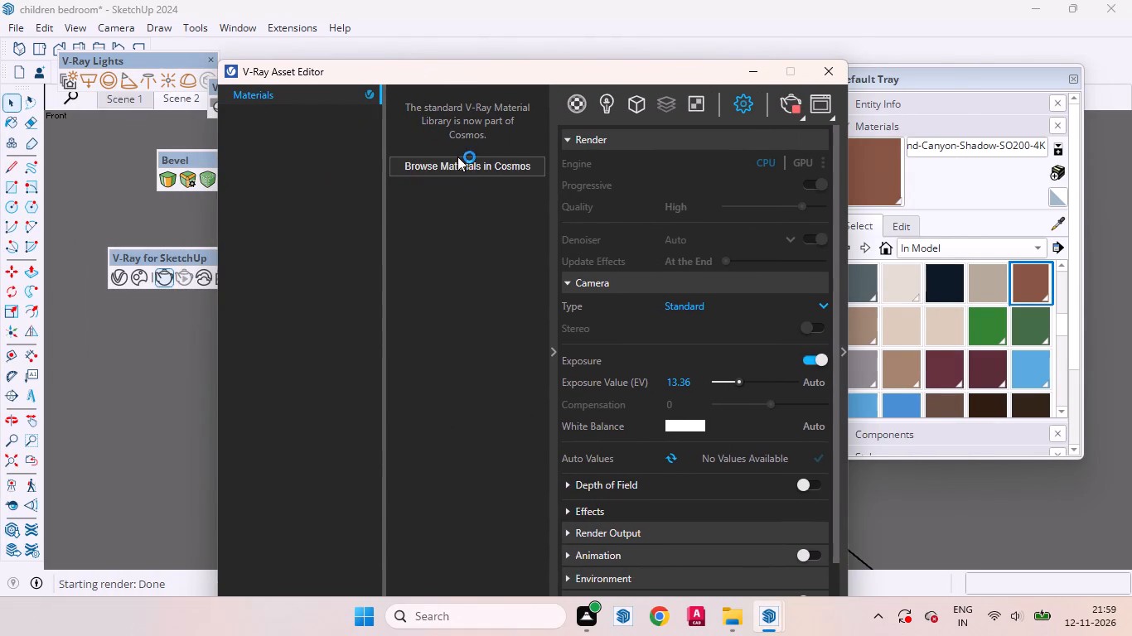
{"action": "left_click", "coordinate": [454, 165]}
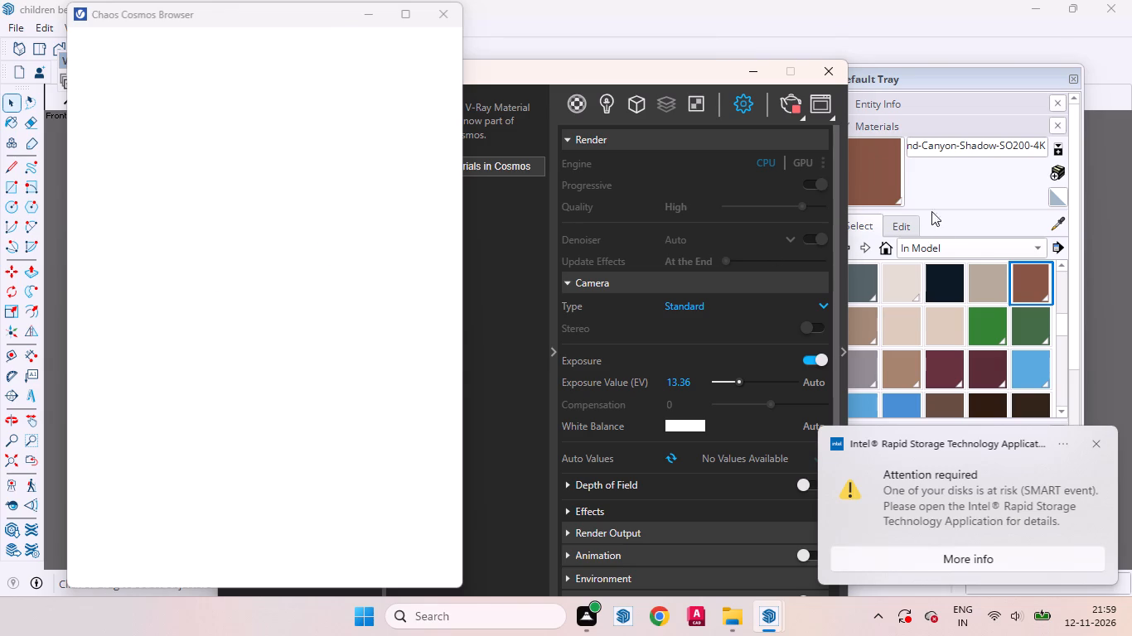
Close the Chaos Cosmos browser, retry browsing its materials from the V-Ray Asset Editor, and collapse the material library pane.
{"action": "left_click", "coordinate": [1101, 444]}
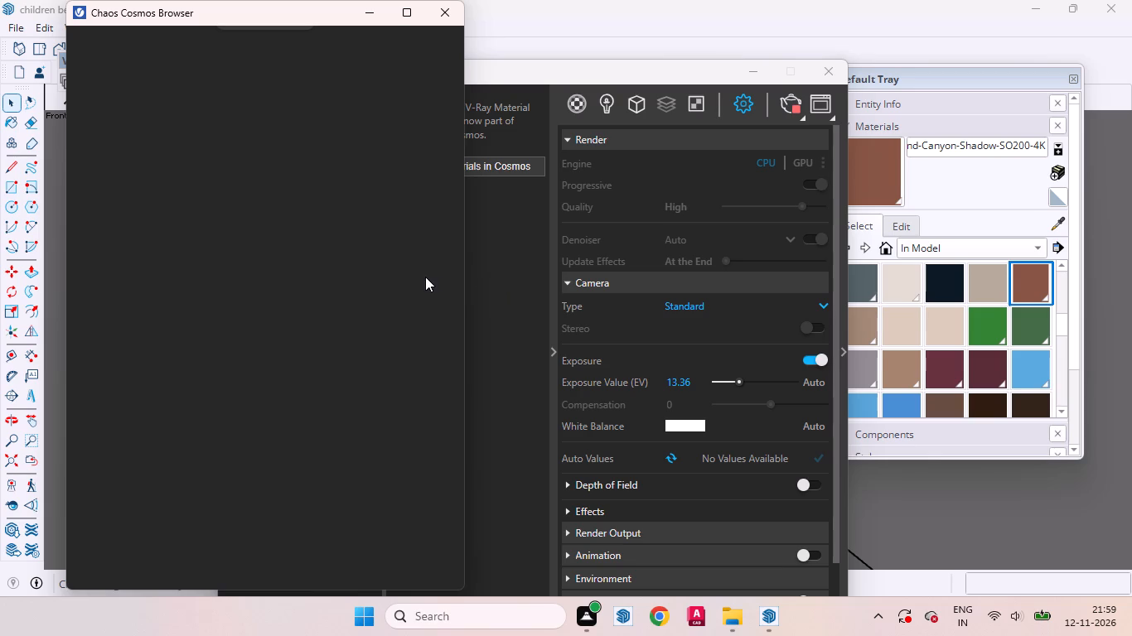
{"action": "left_click", "coordinate": [438, 8]}
{"action": "left_click", "coordinate": [433, 166]}
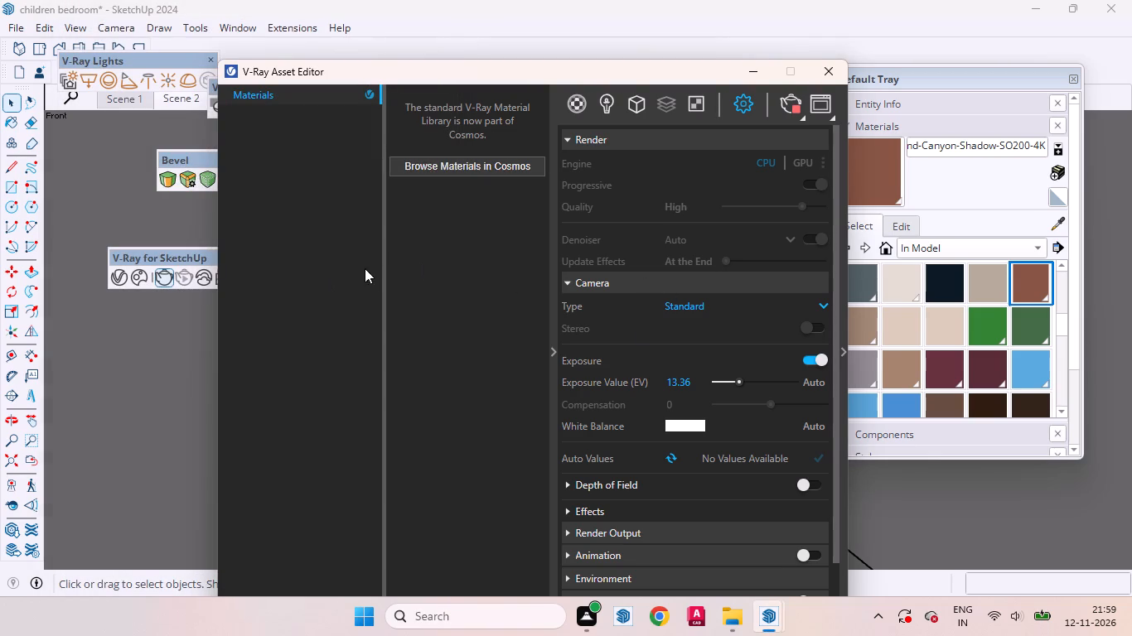
{"action": "left_click", "coordinate": [455, 167]}
{"action": "left_click", "coordinate": [554, 354]}
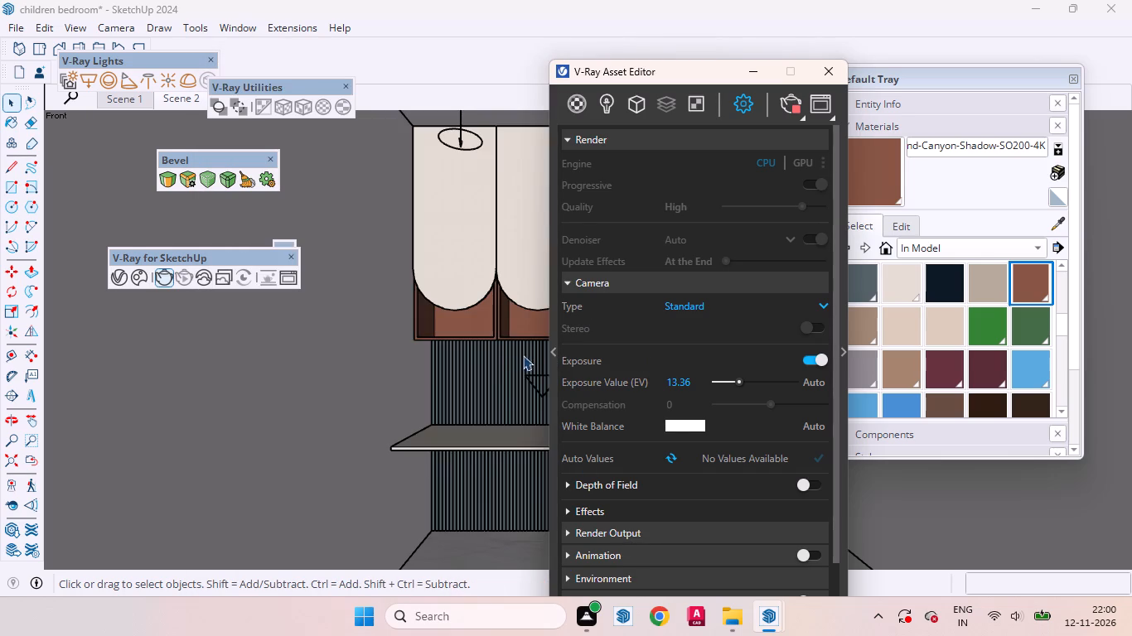
Restore the Scene 2 view, move the V-Ray Asset Editor aside and bring back the V-Ray Frame Buffer.
{"action": "scroll", "coordinate": [373, 399], "scroll_direction": "down", "scroll_amount": 3}
{"action": "scroll", "coordinate": [479, 398], "scroll_direction": "down", "scroll_amount": 2}
{"action": "scroll", "coordinate": [384, 397], "scroll_direction": "down", "scroll_amount": 4}
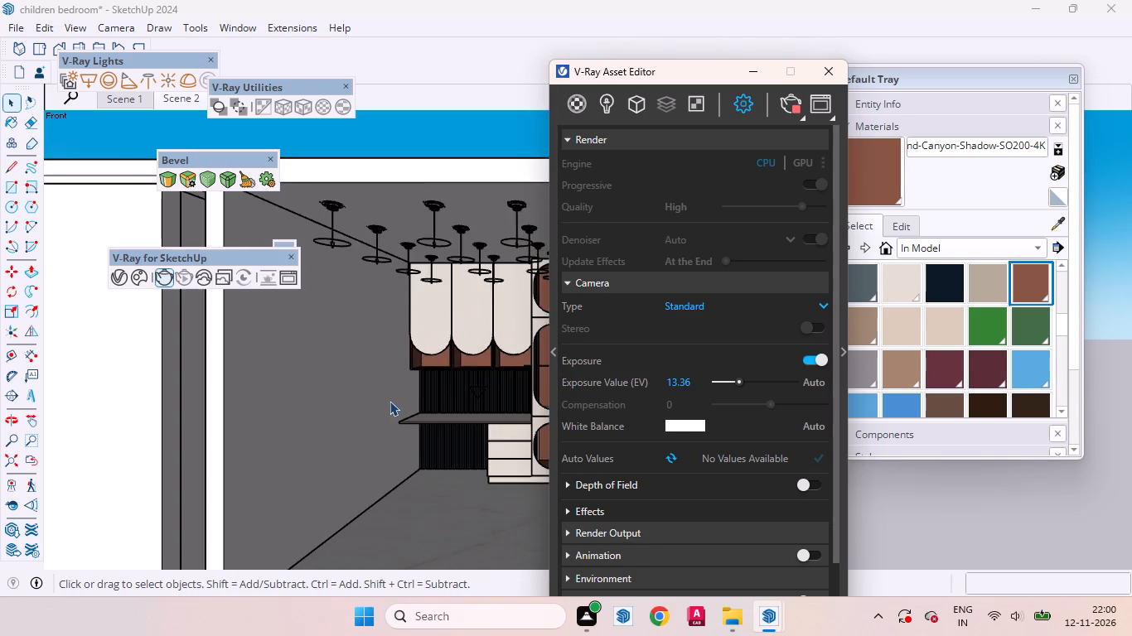
{"action": "scroll", "coordinate": [389, 401], "scroll_direction": "down", "scroll_amount": 4}
{"action": "left_click", "coordinate": [168, 99]}
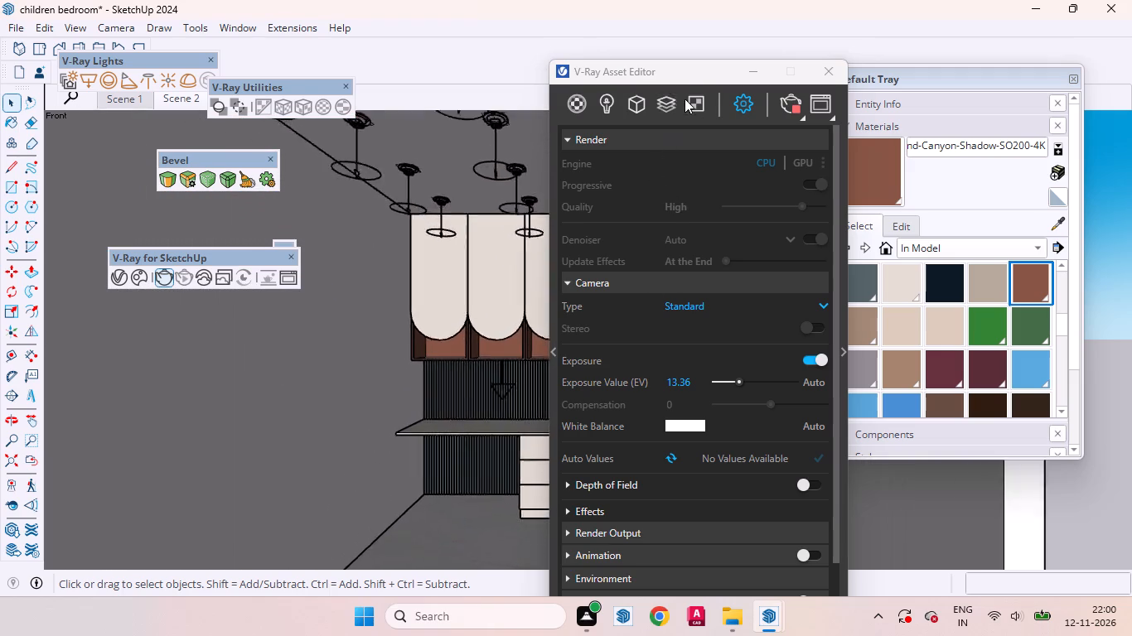
{"action": "left_click_drag", "start_coordinate": [679, 72], "coordinate": [404, 53]}
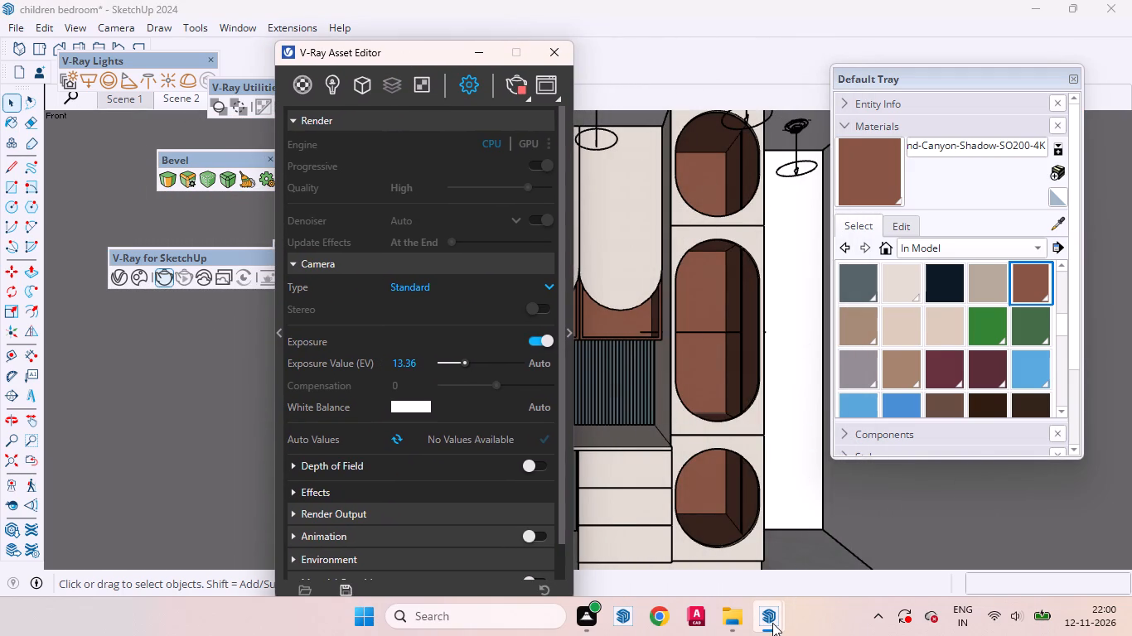
{"action": "left_click", "coordinate": [871, 509]}
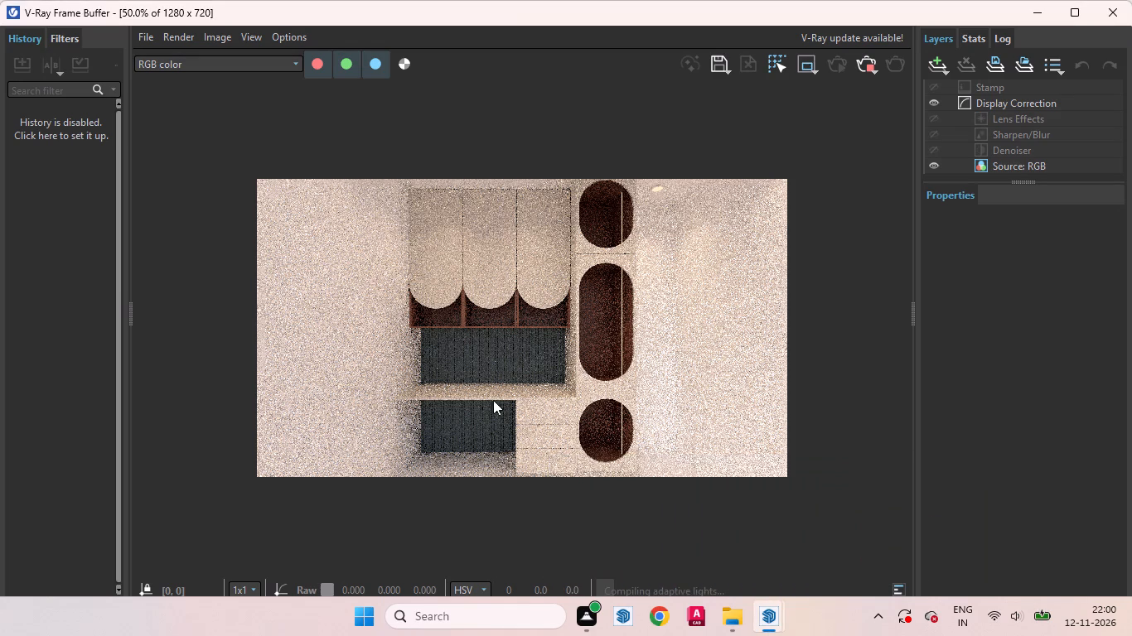
Examine the open shelves, fluted back panel, drawers and rounded niches up close in the running render.
{"action": "scroll", "coordinate": [517, 297], "scroll_direction": "up", "scroll_amount": 1}
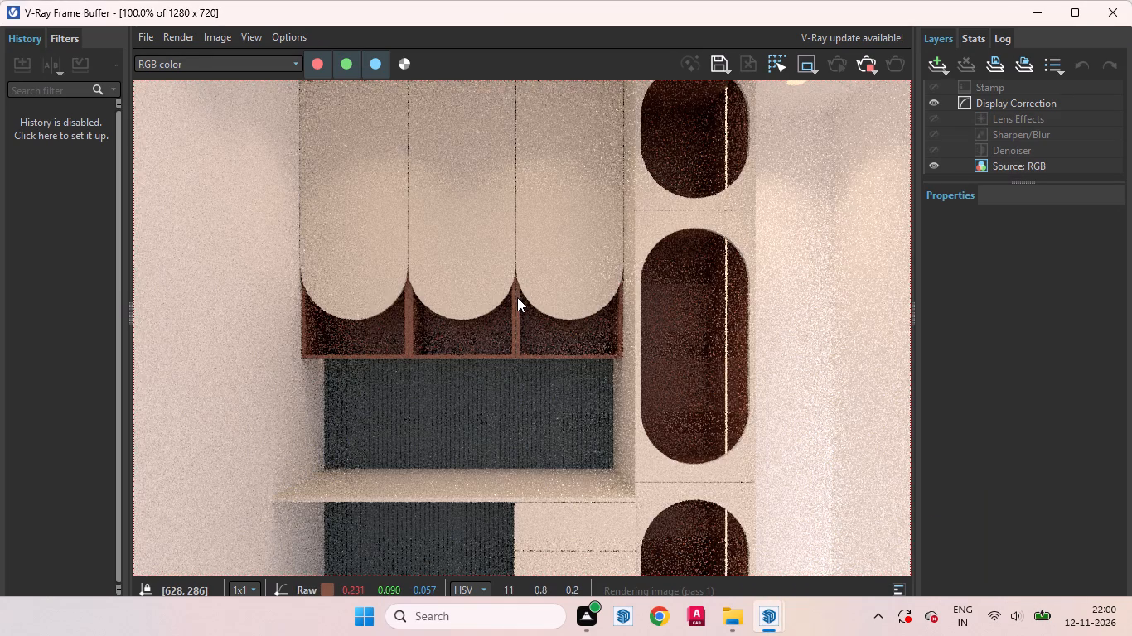
{"action": "scroll", "coordinate": [582, 328], "scroll_direction": "up", "scroll_amount": 1}
{"action": "scroll", "coordinate": [487, 340], "scroll_direction": "down", "scroll_amount": 1}
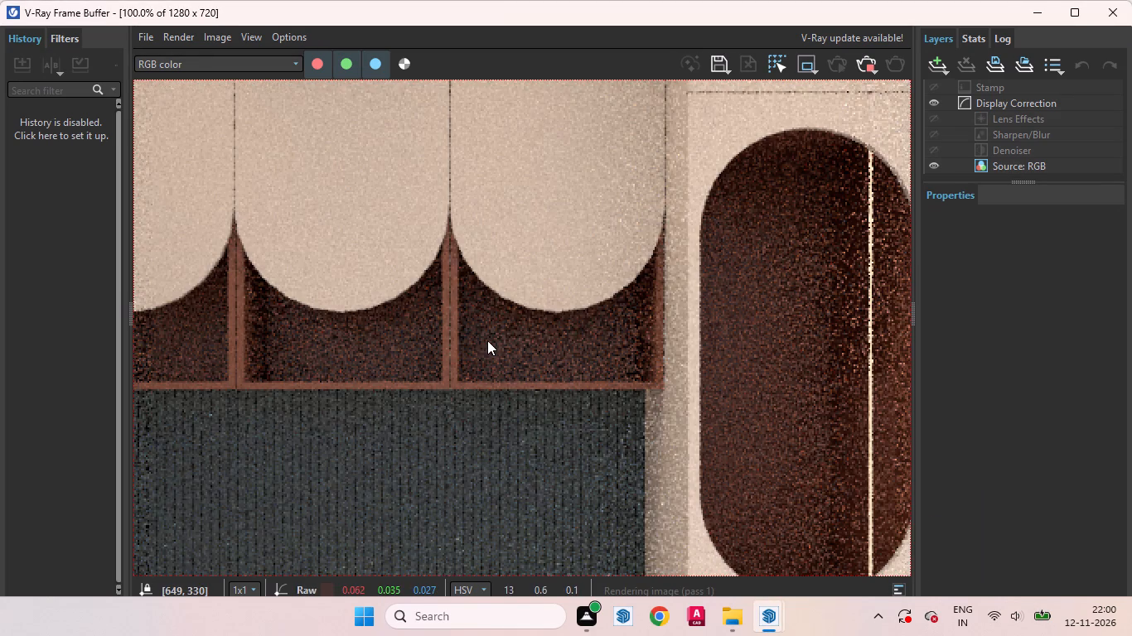
{"action": "scroll", "coordinate": [487, 340], "scroll_direction": "down", "scroll_amount": 1}
{"action": "scroll", "coordinate": [593, 333], "scroll_direction": "up", "scroll_amount": 1}
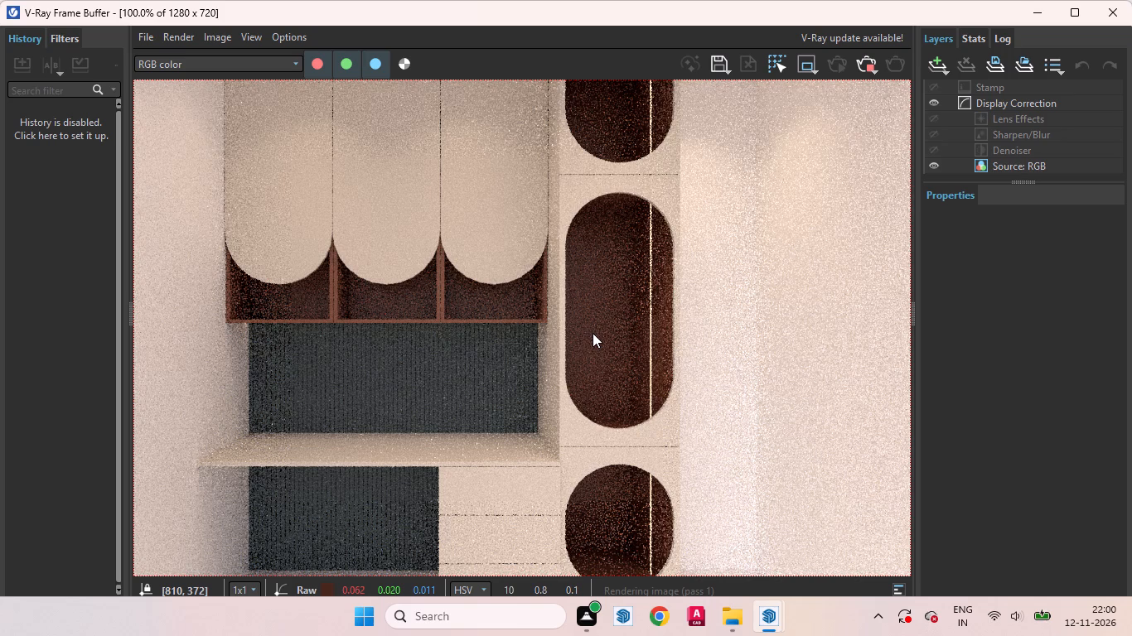
{"action": "scroll", "coordinate": [592, 332], "scroll_direction": "down", "scroll_amount": 1}
{"action": "scroll", "coordinate": [564, 448], "scroll_direction": "up", "scroll_amount": 3}
{"action": "scroll", "coordinate": [597, 376], "scroll_direction": "down", "scroll_amount": 1}
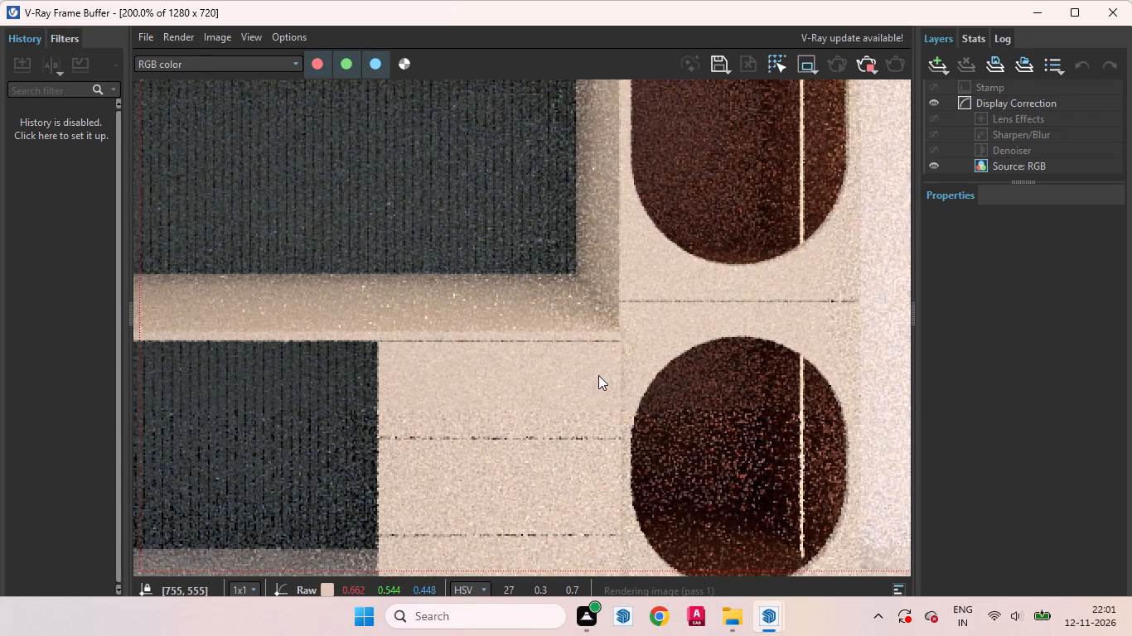
{"action": "scroll", "coordinate": [647, 427], "scroll_direction": "down", "scroll_amount": 2}
{"action": "scroll", "coordinate": [494, 416], "scroll_direction": "up", "scroll_amount": 1}
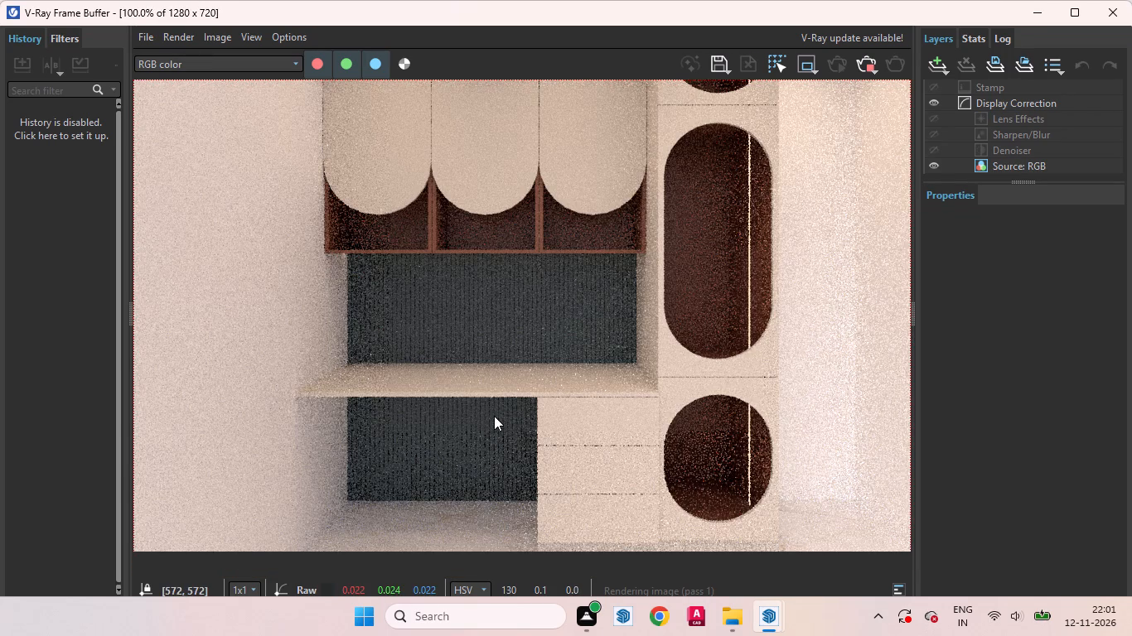
{"action": "middle_click_drag", "start_coordinate": [439, 408], "coordinate": [554, 436]}
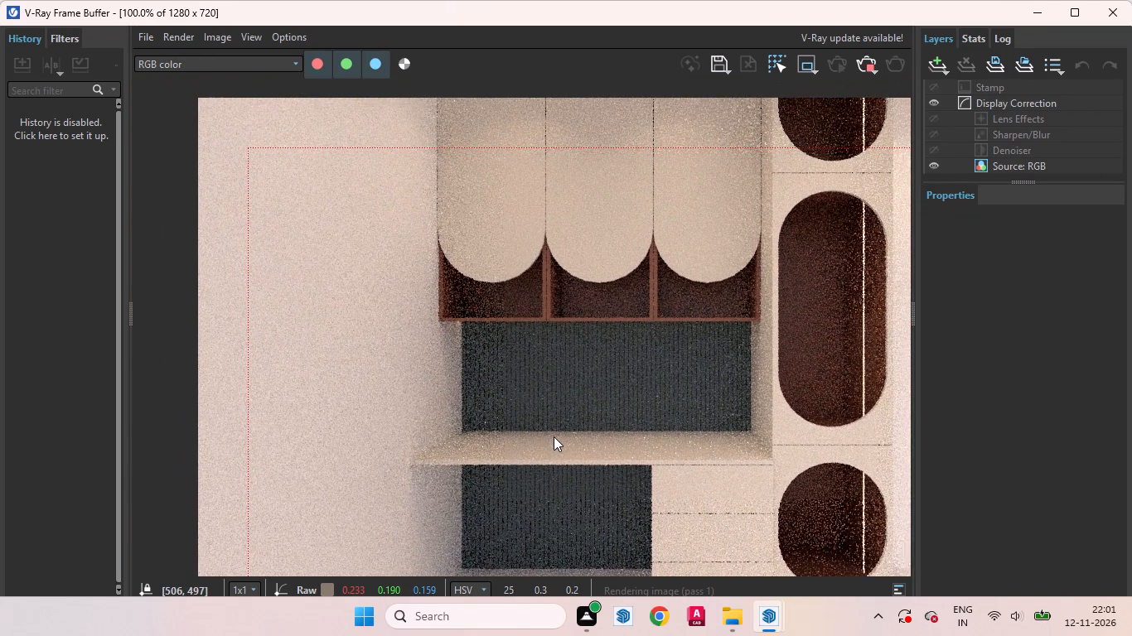
{"action": "middle_click_drag", "start_coordinate": [554, 436], "coordinate": [444, 472]}
{"action": "middle_click_drag", "start_coordinate": [516, 349], "coordinate": [514, 422]}
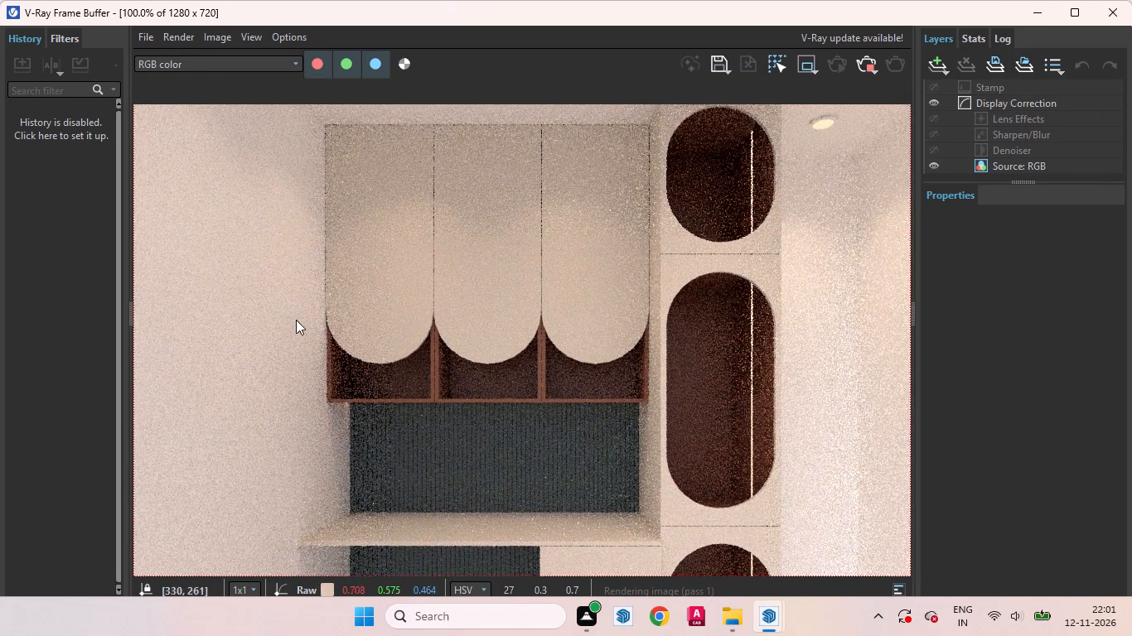
Inspect the scalloped cabinet fronts and the adjoining side wall for light and shadow in the running render.
{"action": "scroll", "coordinate": [296, 320], "scroll_direction": "up", "scroll_amount": 2}
{"action": "scroll", "coordinate": [272, 327], "scroll_direction": "down", "scroll_amount": 1}
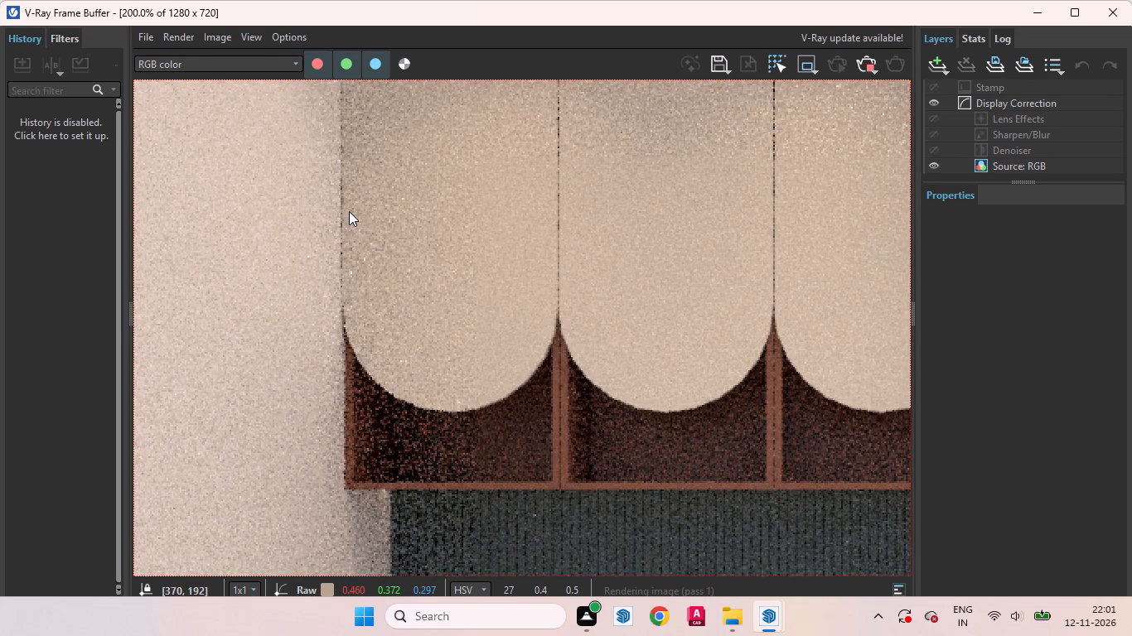
{"action": "scroll", "coordinate": [349, 211], "scroll_direction": "up", "scroll_amount": 1}
{"action": "scroll", "coordinate": [353, 326], "scroll_direction": "up", "scroll_amount": 1}
{"action": "scroll", "coordinate": [353, 345], "scroll_direction": "down", "scroll_amount": 4}
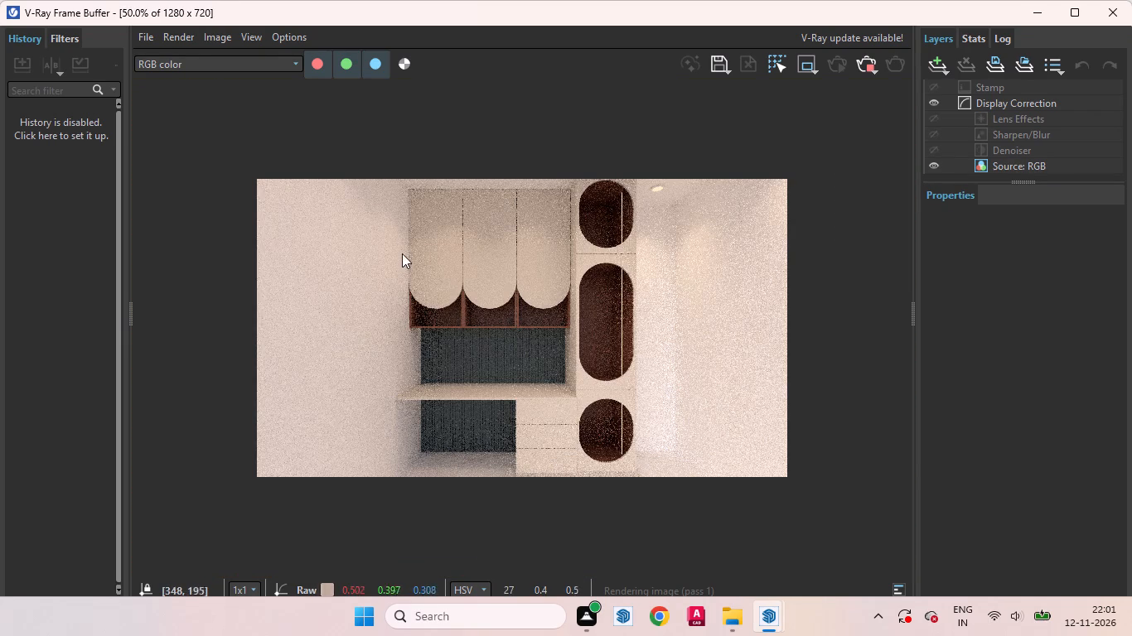
{"action": "scroll", "coordinate": [404, 192], "scroll_direction": "up", "scroll_amount": 2}
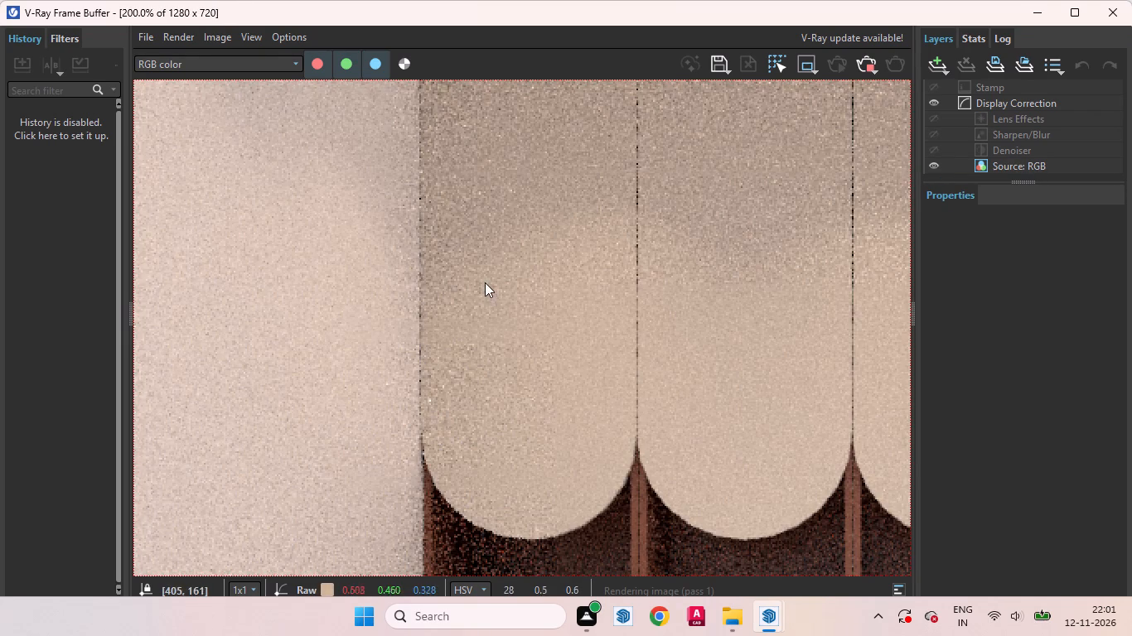
{"action": "middle_click_drag", "start_coordinate": [485, 300], "coordinate": [485, 456]}
{"action": "scroll", "coordinate": [485, 452], "scroll_direction": "up", "scroll_amount": 1}
{"action": "scroll", "coordinate": [414, 319], "scroll_direction": "down", "scroll_amount": 1}
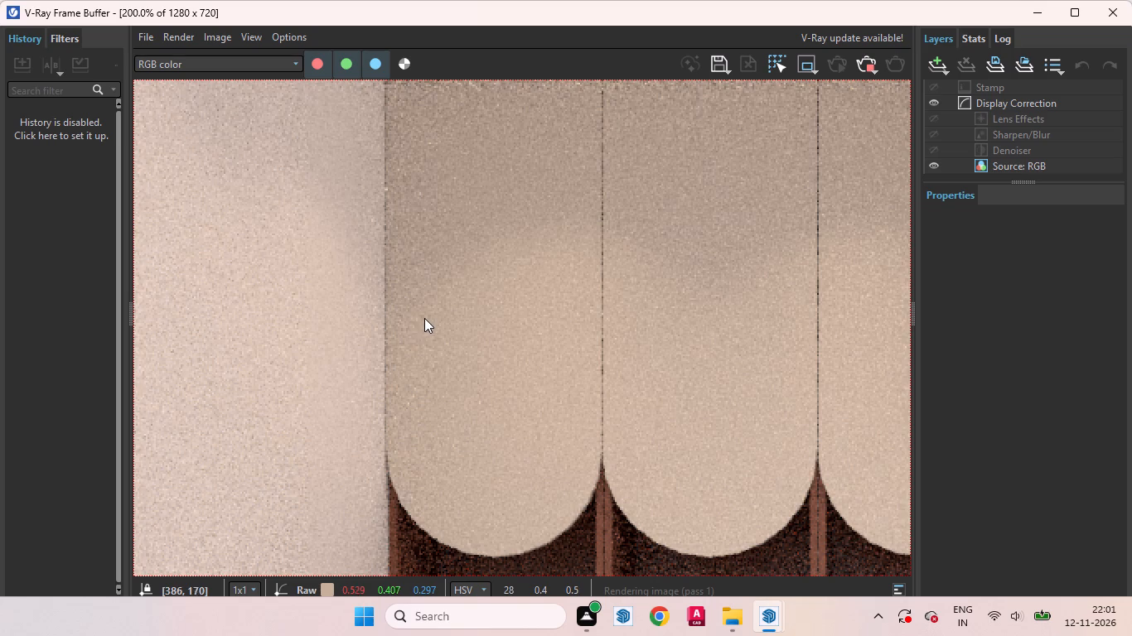
{"action": "scroll", "coordinate": [423, 325], "scroll_direction": "down", "scroll_amount": 1}
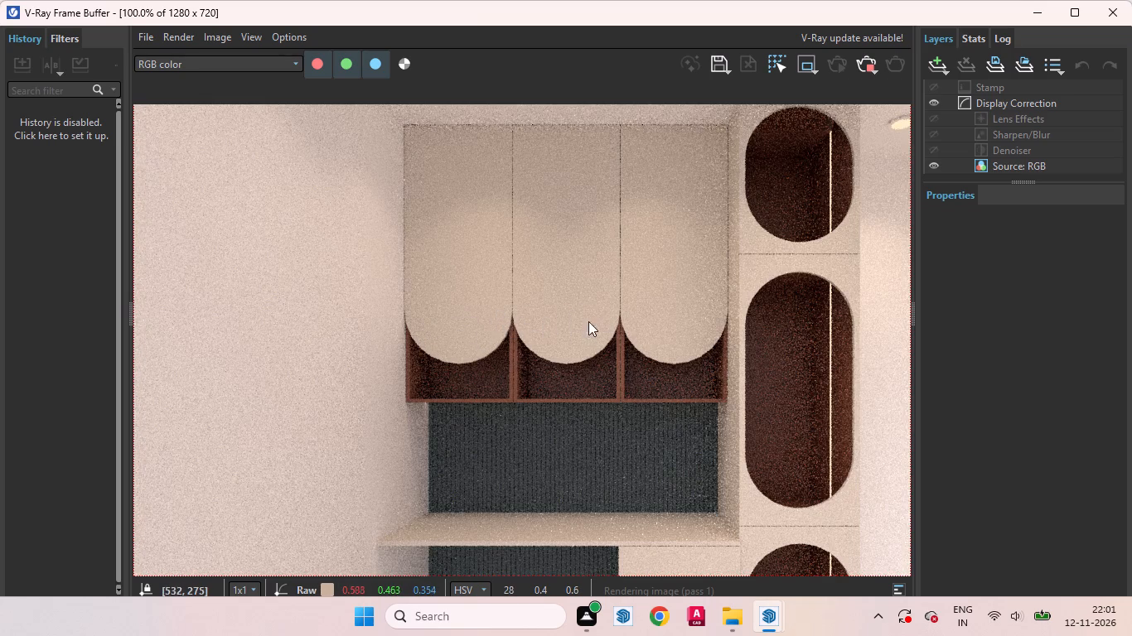
{"action": "scroll", "coordinate": [496, 305], "scroll_direction": "down", "scroll_amount": 1}
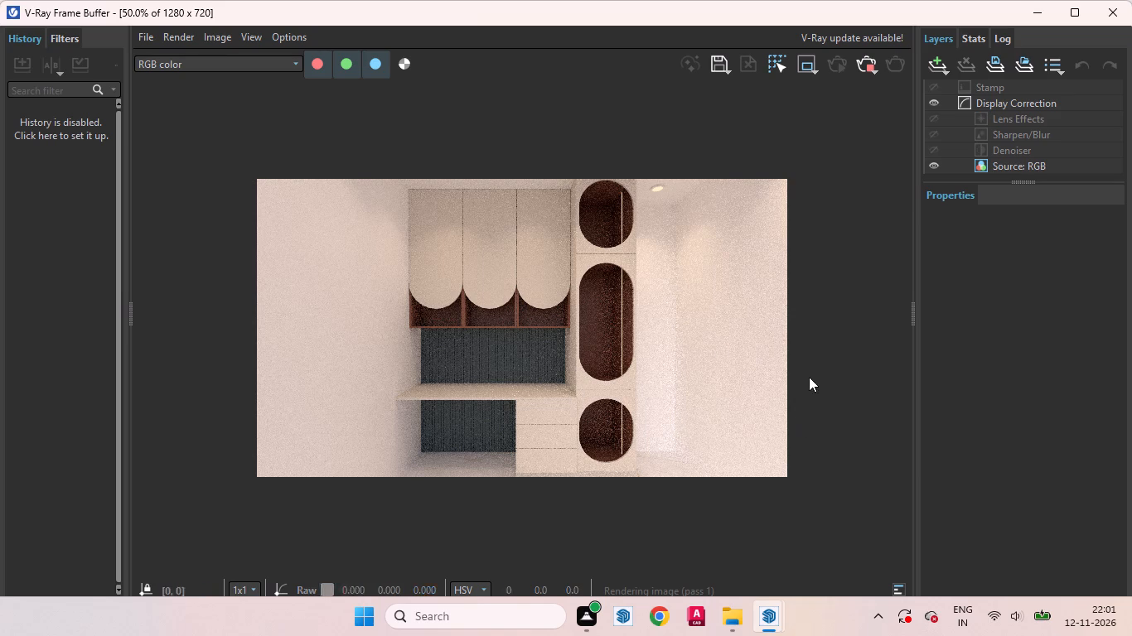
Compare the scalloped cabinet fronts, open shelves and fluted back panel in close-up and in the full render.
{"action": "scroll", "coordinate": [506, 250], "scroll_direction": "up", "scroll_amount": 1}
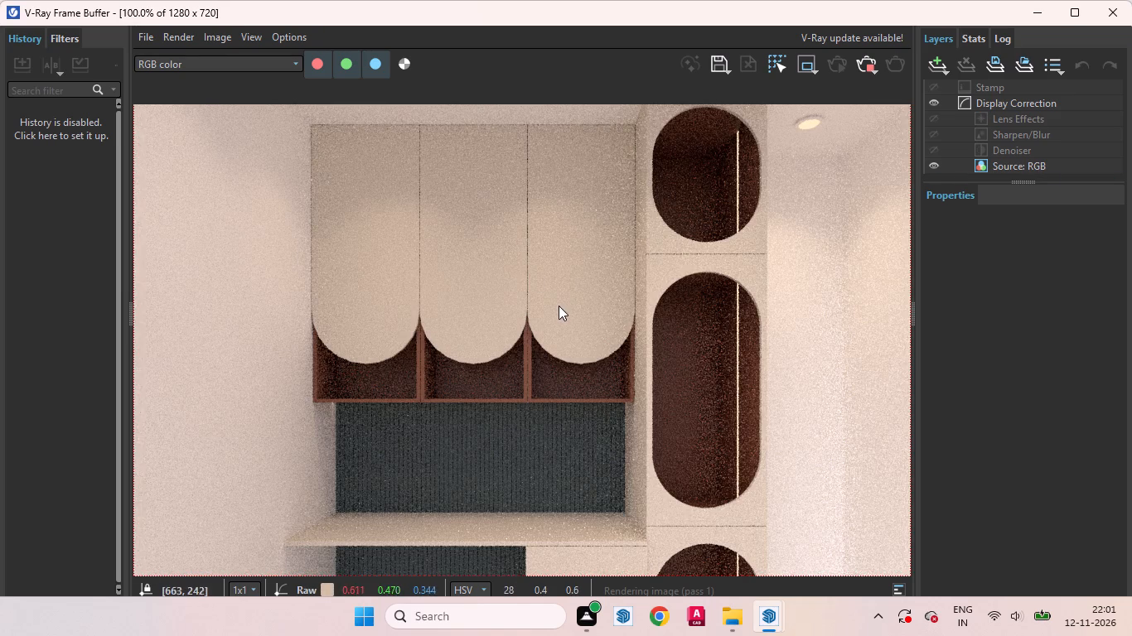
{"action": "scroll", "coordinate": [512, 294], "scroll_direction": "up", "scroll_amount": 1}
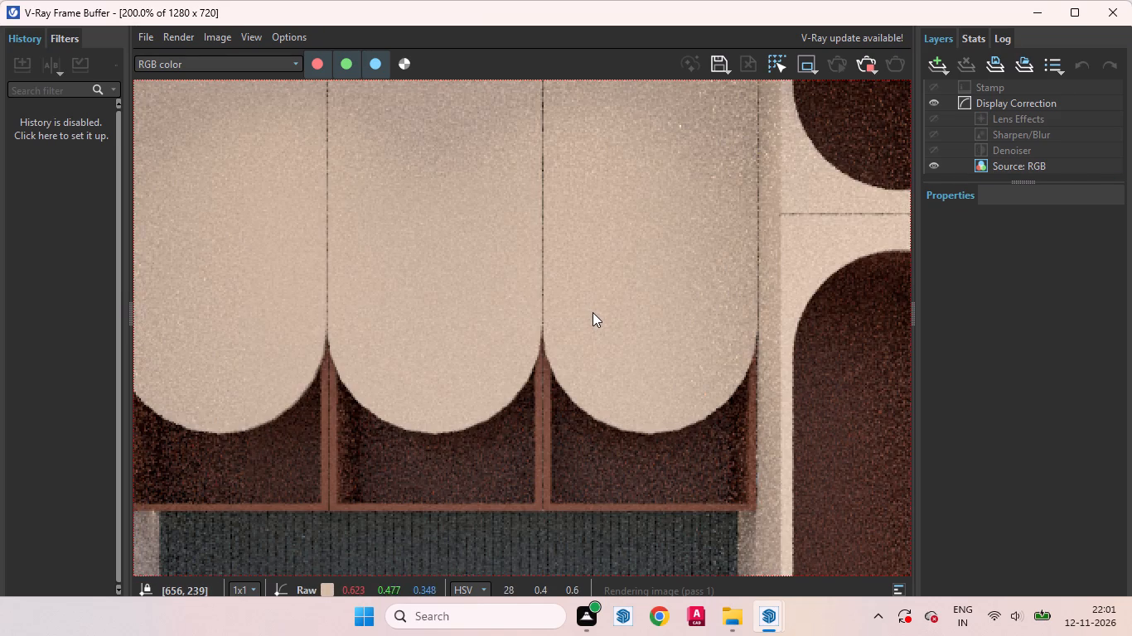
{"action": "scroll", "coordinate": [593, 312], "scroll_direction": "down", "scroll_amount": 1}
{"action": "middle_click_drag", "start_coordinate": [410, 297], "coordinate": [467, 292]}
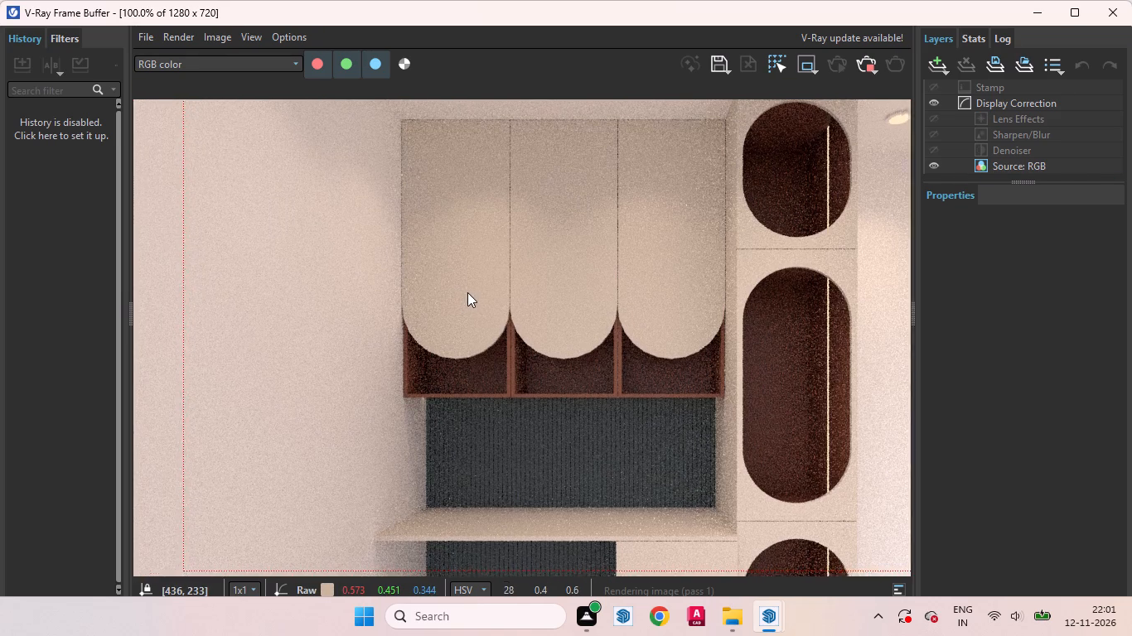
{"action": "middle_click_drag", "start_coordinate": [467, 292], "coordinate": [461, 352]}
{"action": "middle_click_drag", "start_coordinate": [524, 342], "coordinate": [480, 267]}
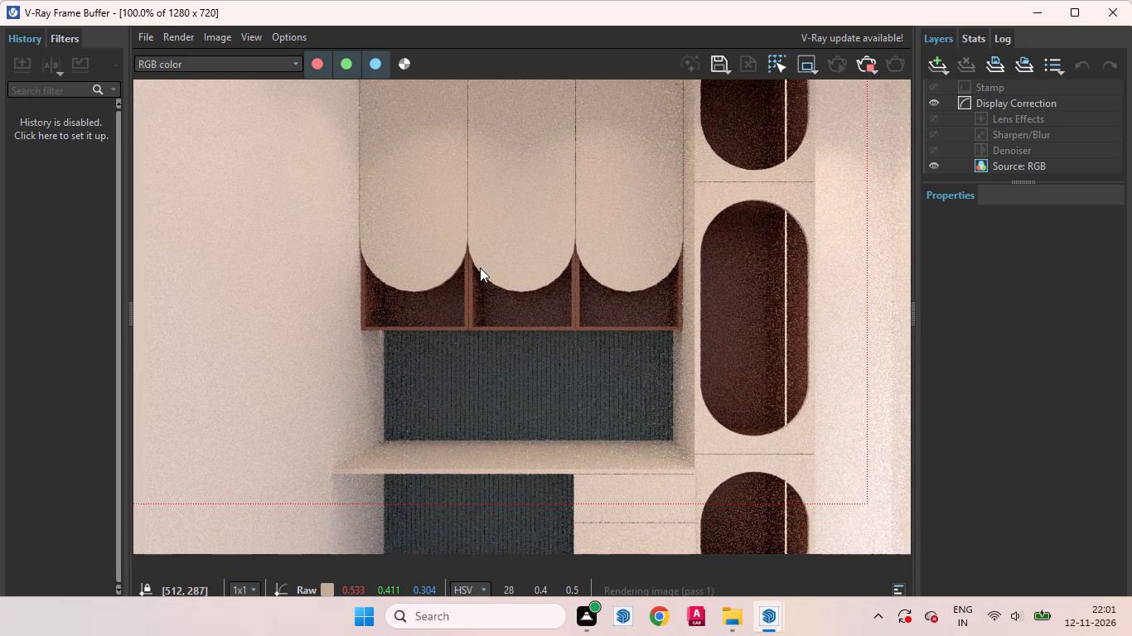
{"action": "middle_click_drag", "start_coordinate": [480, 267], "coordinate": [477, 259]}
{"action": "scroll", "coordinate": [434, 295], "scroll_direction": "down", "scroll_amount": 1}
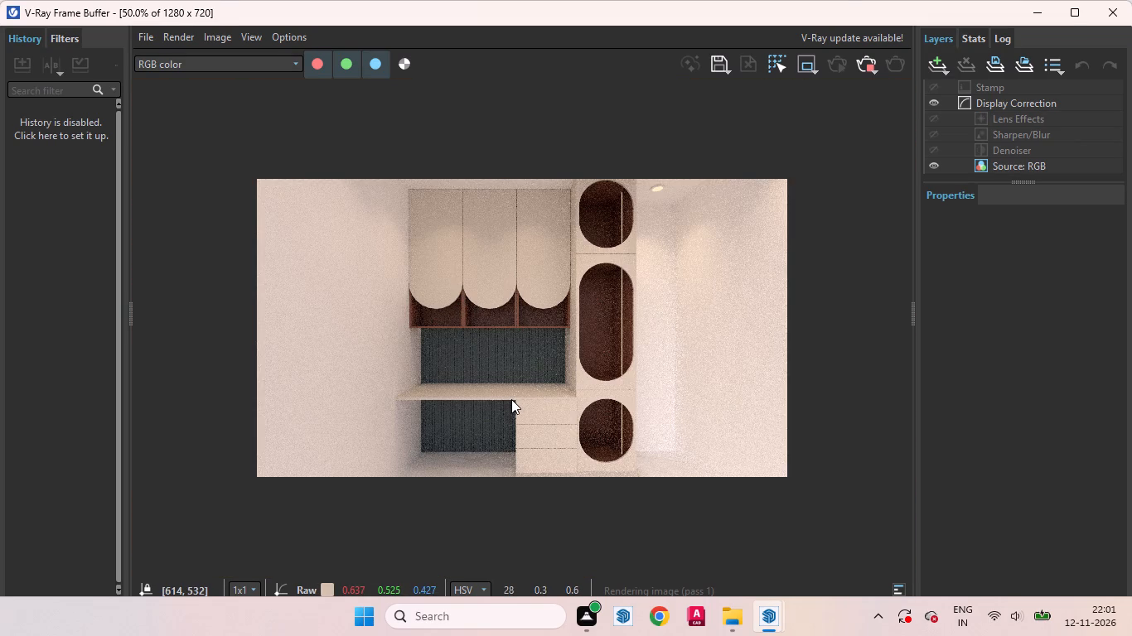
{"action": "middle_click_drag", "start_coordinate": [510, 397], "coordinate": [492, 366]}
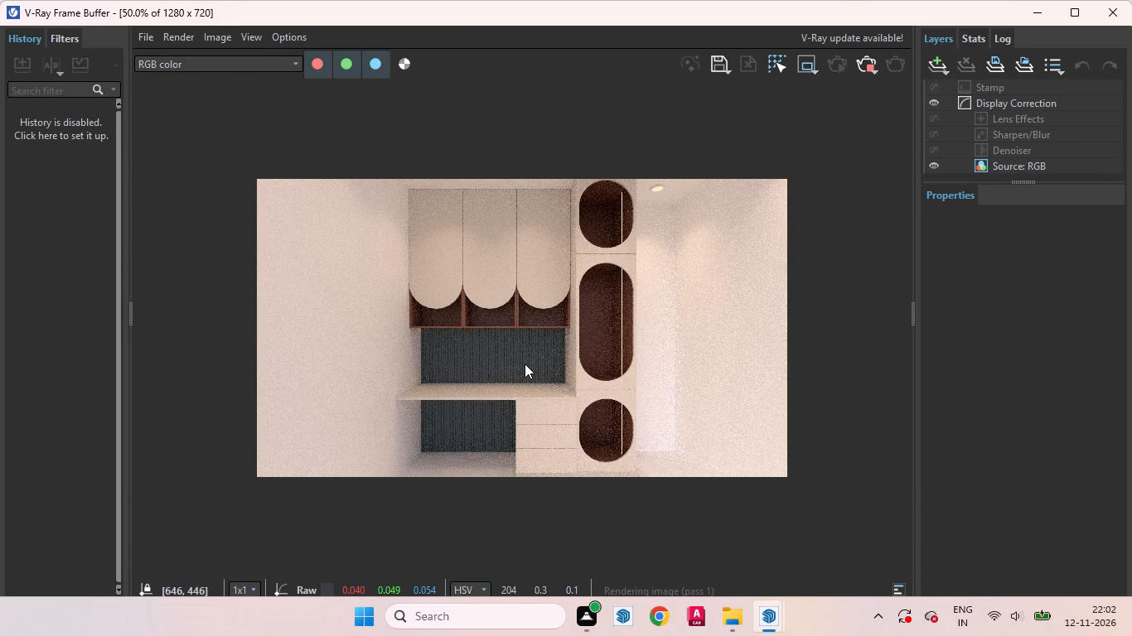
{"action": "middle_click_drag", "start_coordinate": [544, 369], "coordinate": [484, 354]}
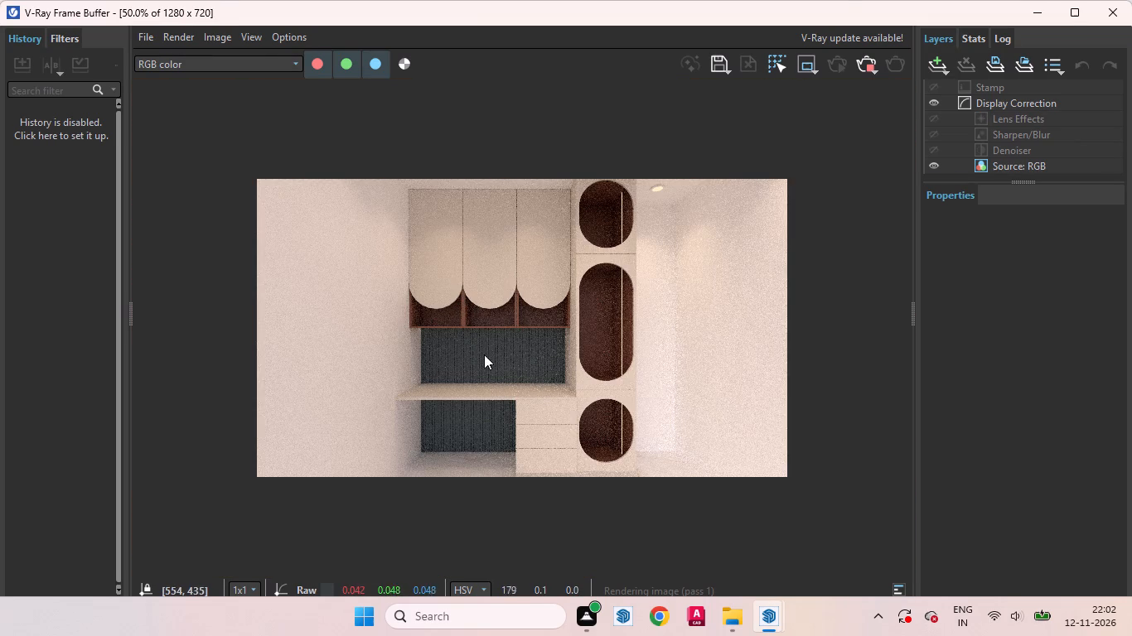
{"action": "middle_click_drag", "start_coordinate": [484, 354], "coordinate": [482, 344]}
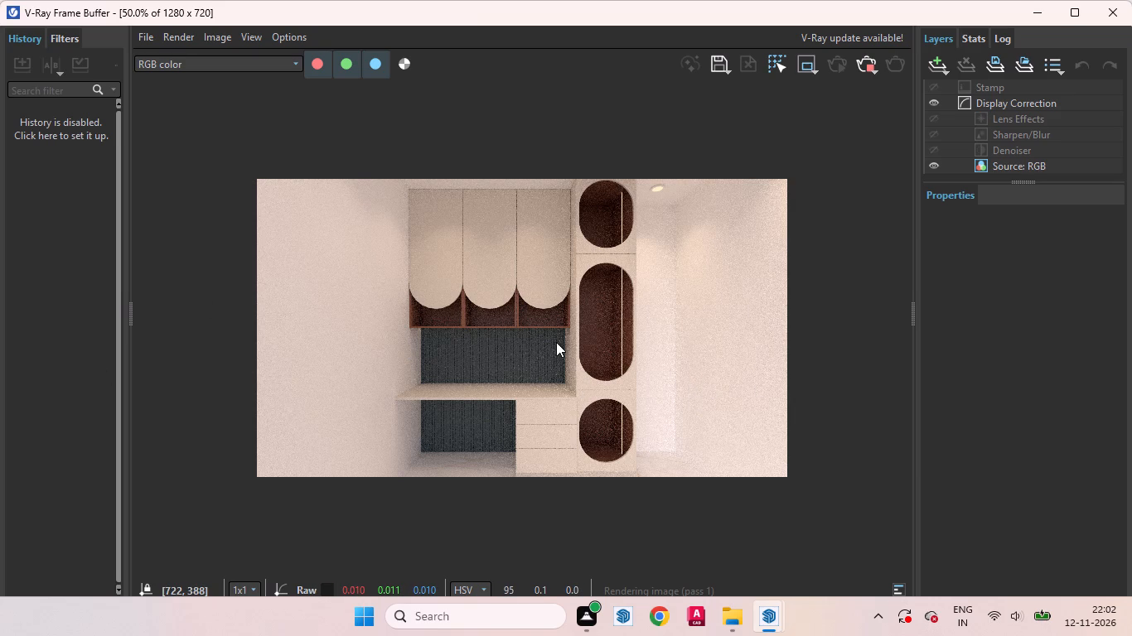
Check the desk top, drawers and lower niche in the running render, and minimise the V-Ray Frame Buffer.
{"action": "scroll", "coordinate": [569, 450], "scroll_direction": "up", "scroll_amount": 1}
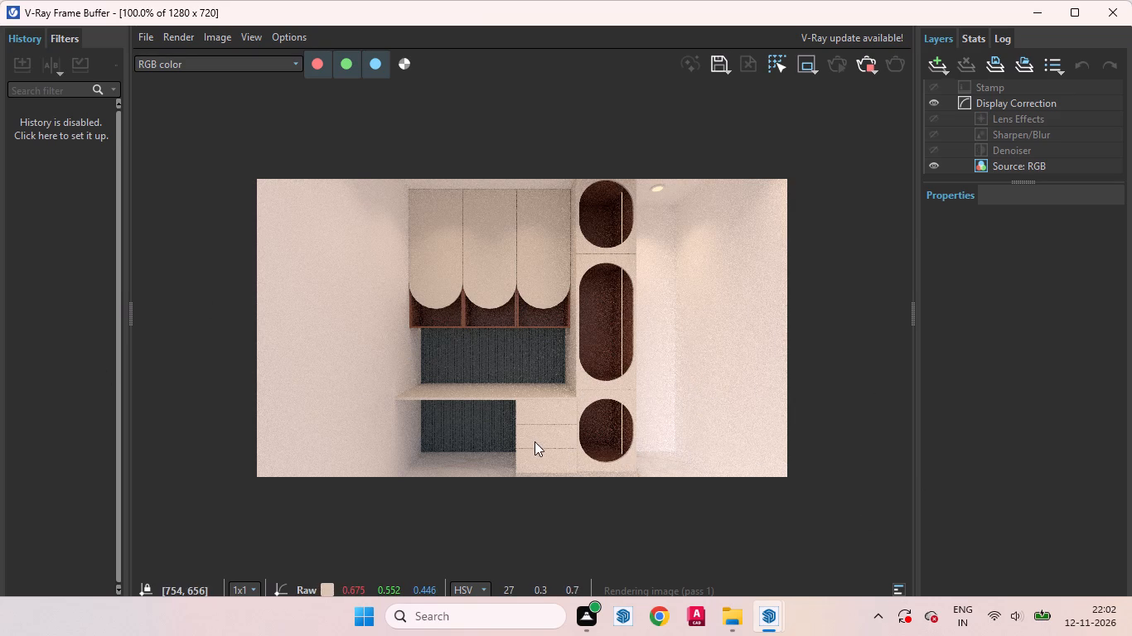
{"action": "scroll", "coordinate": [535, 441], "scroll_direction": "up", "scroll_amount": 1}
{"action": "scroll", "coordinate": [548, 422], "scroll_direction": "down", "scroll_amount": 1}
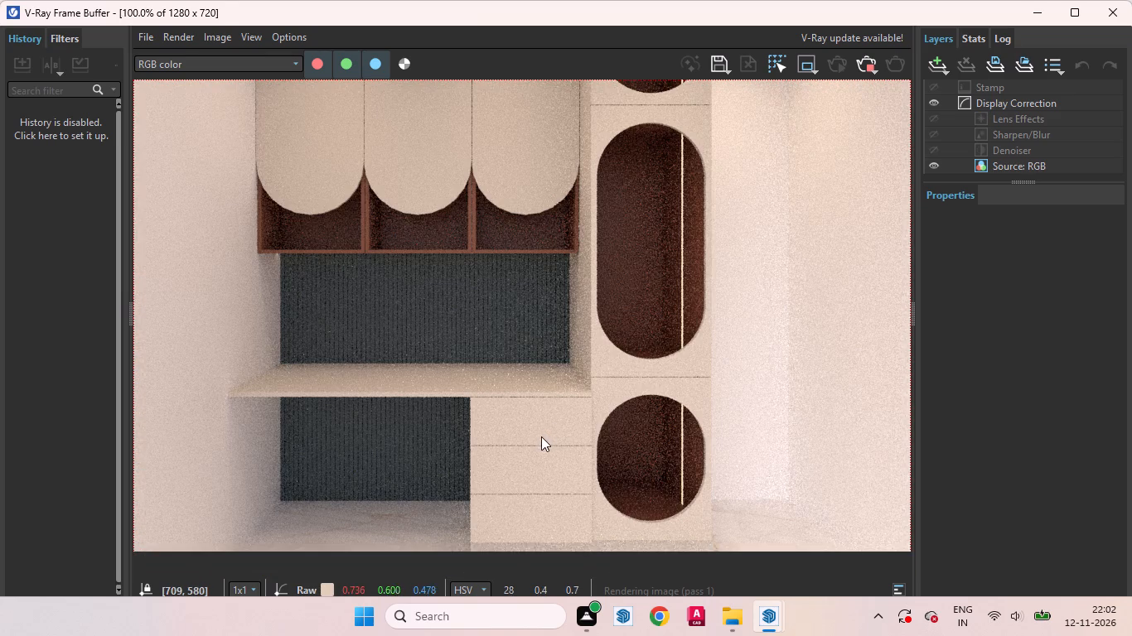
{"action": "scroll", "coordinate": [649, 343], "scroll_direction": "down", "scroll_amount": 1}
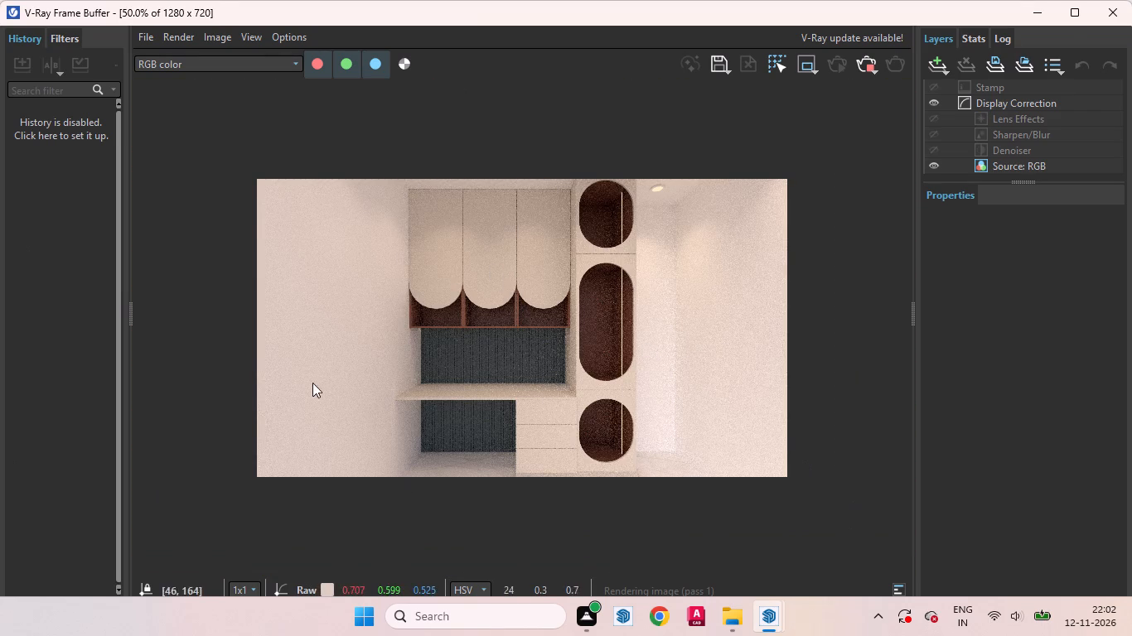
{"action": "scroll", "coordinate": [604, 421], "scroll_direction": "up", "scroll_amount": 2}
{"action": "scroll", "coordinate": [654, 340], "scroll_direction": "down", "scroll_amount": 1}
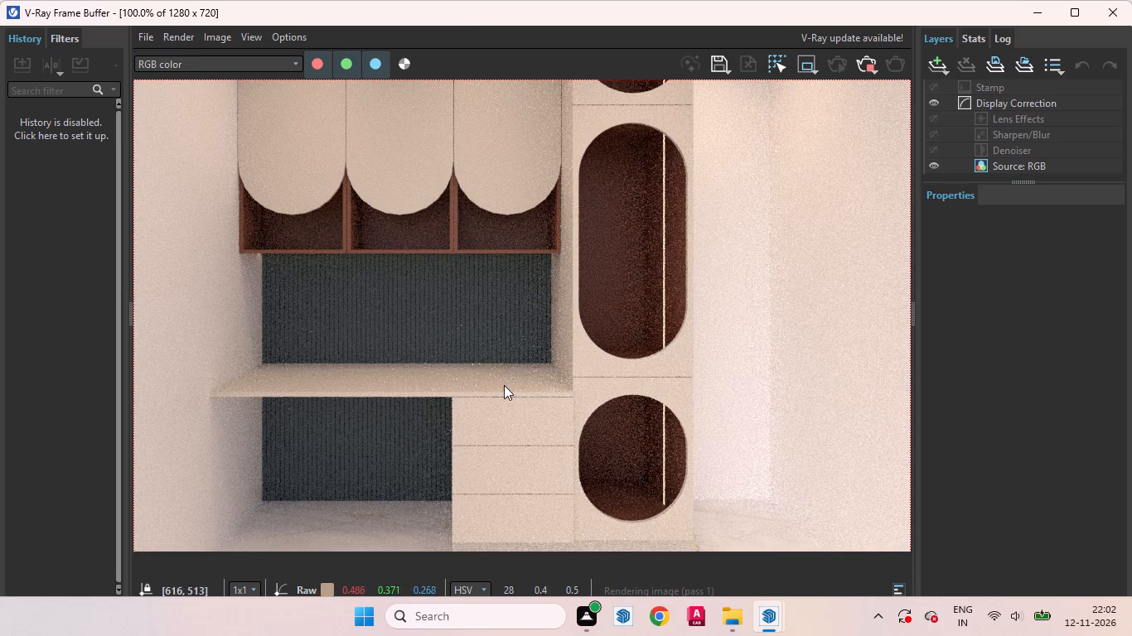
{"action": "scroll", "coordinate": [416, 437], "scroll_direction": "up", "scroll_amount": 1}
{"action": "scroll", "coordinate": [521, 399], "scroll_direction": "down", "scroll_amount": 1}
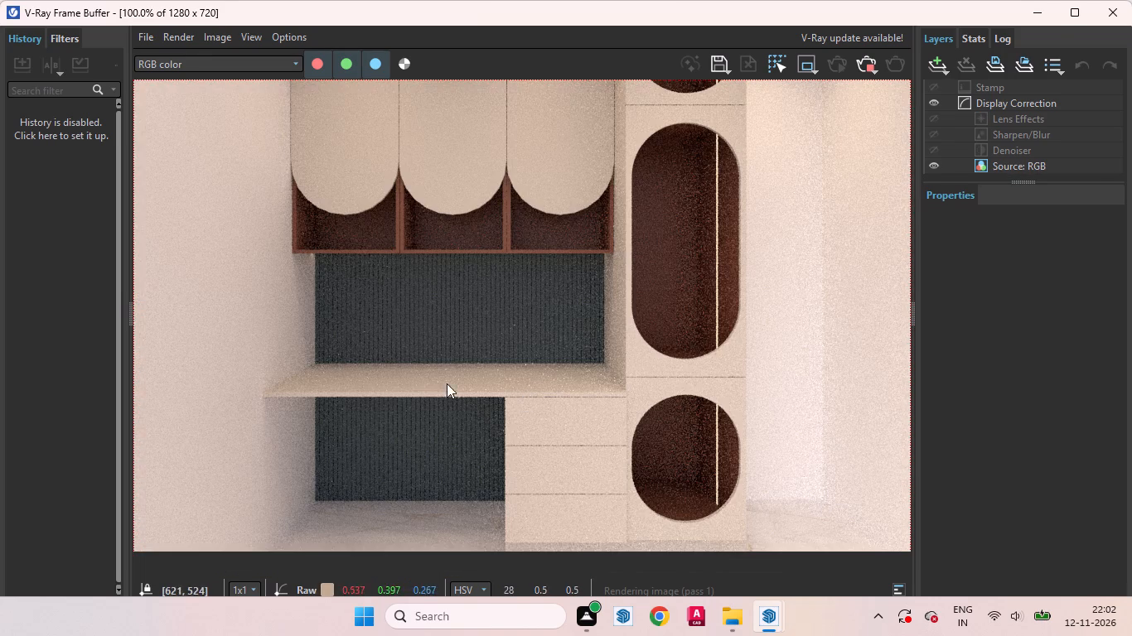
{"action": "scroll", "coordinate": [433, 373], "scroll_direction": "down", "scroll_amount": 1}
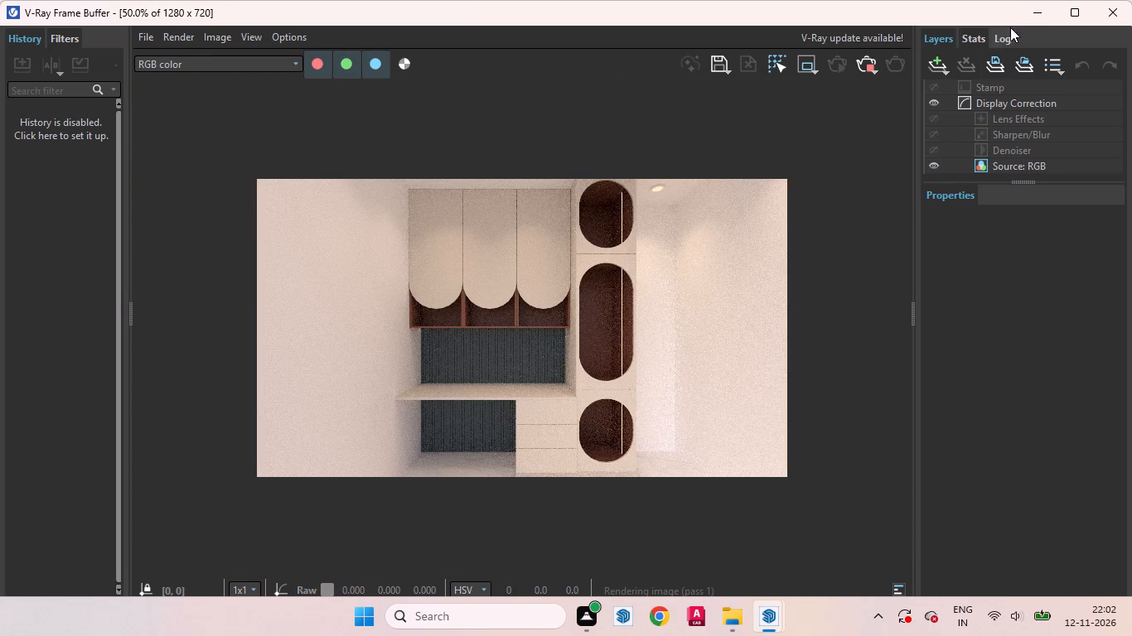
{"action": "left_click", "coordinate": [1029, 7]}
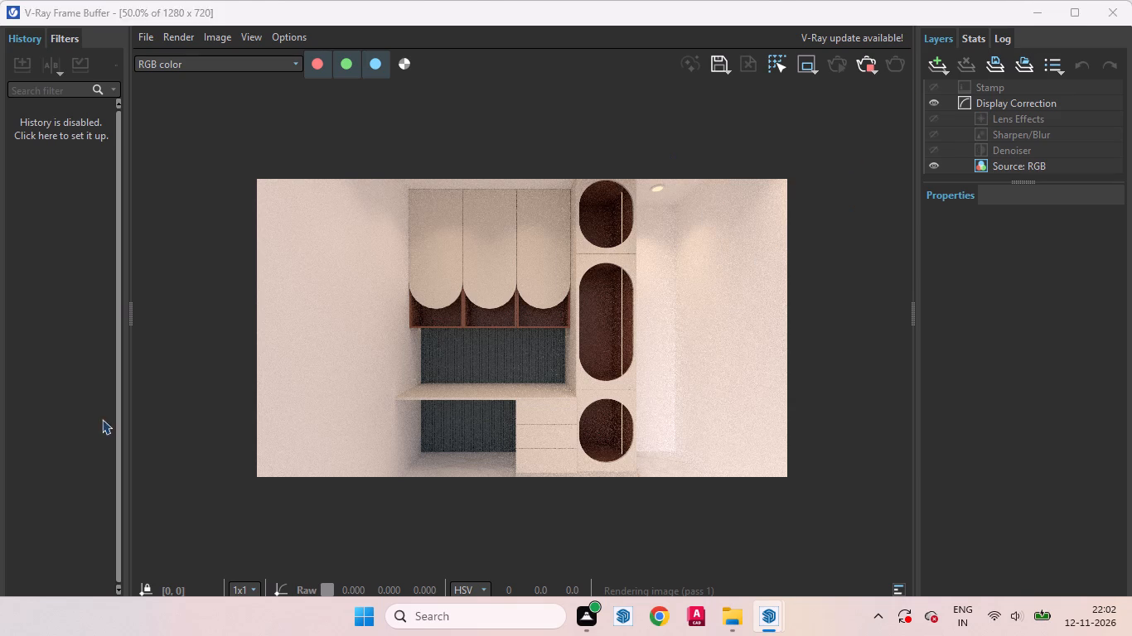
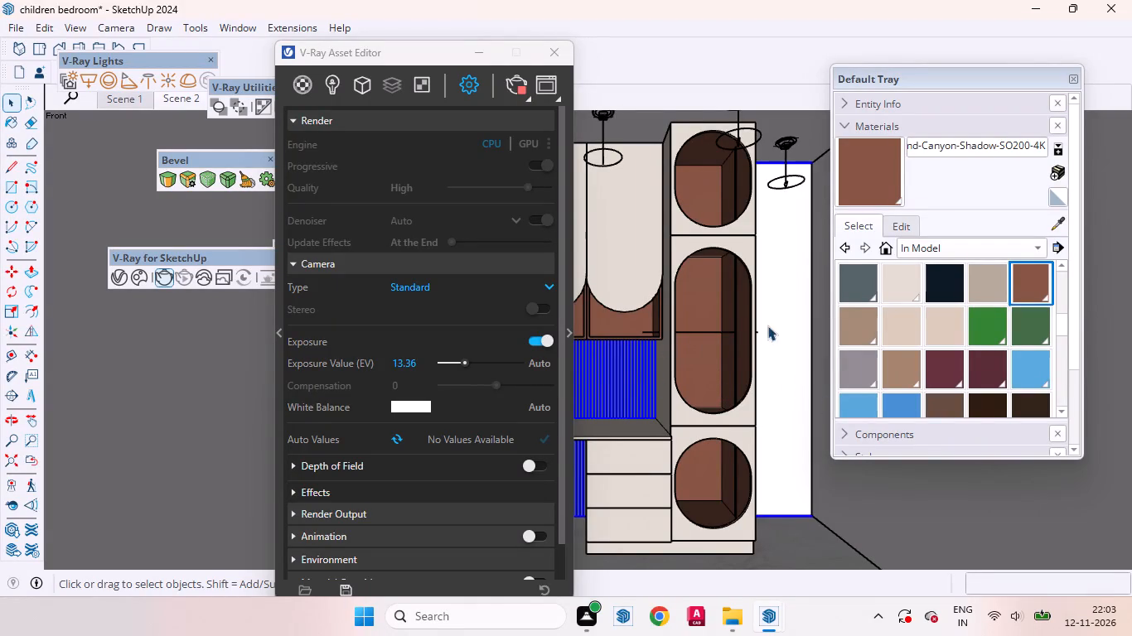
Deselect the fluted back panels and the wall beside the niches, and restore the Scene 2 view.
{"action": "scroll", "coordinate": [723, 350], "scroll_direction": "down", "scroll_amount": 14}
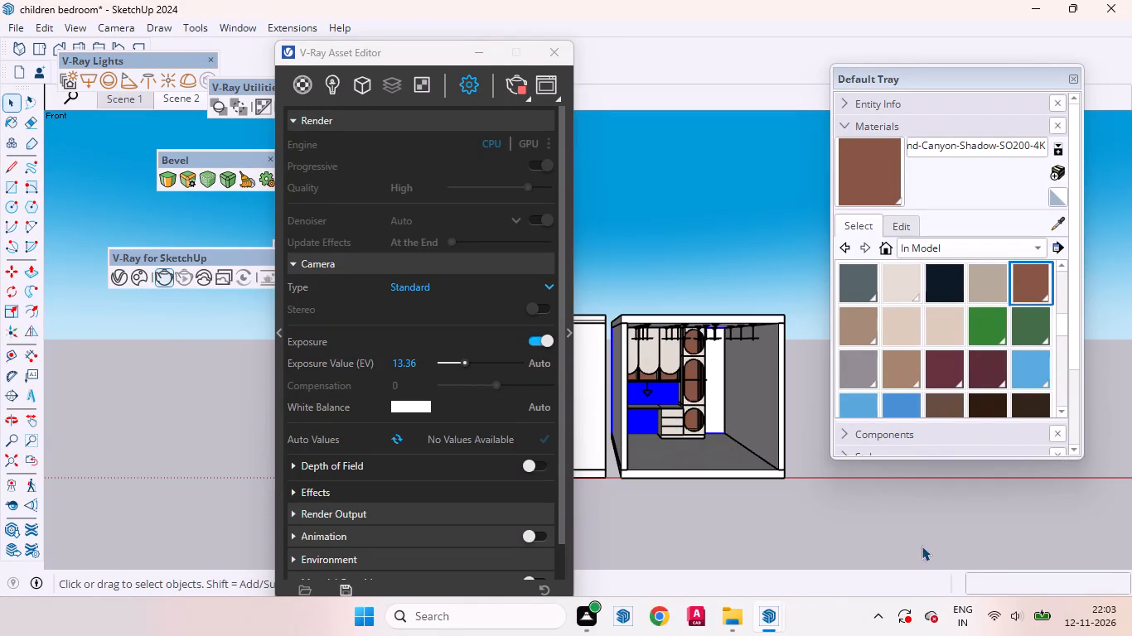
{"action": "left_click", "coordinate": [897, 518]}
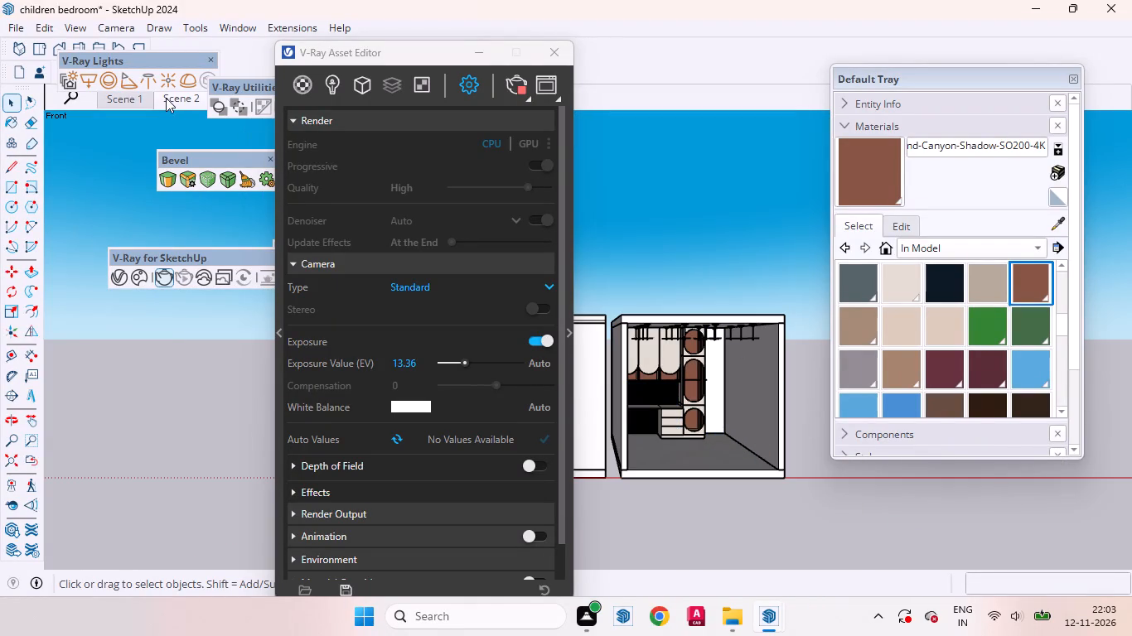
{"action": "left_click", "coordinate": [166, 98]}
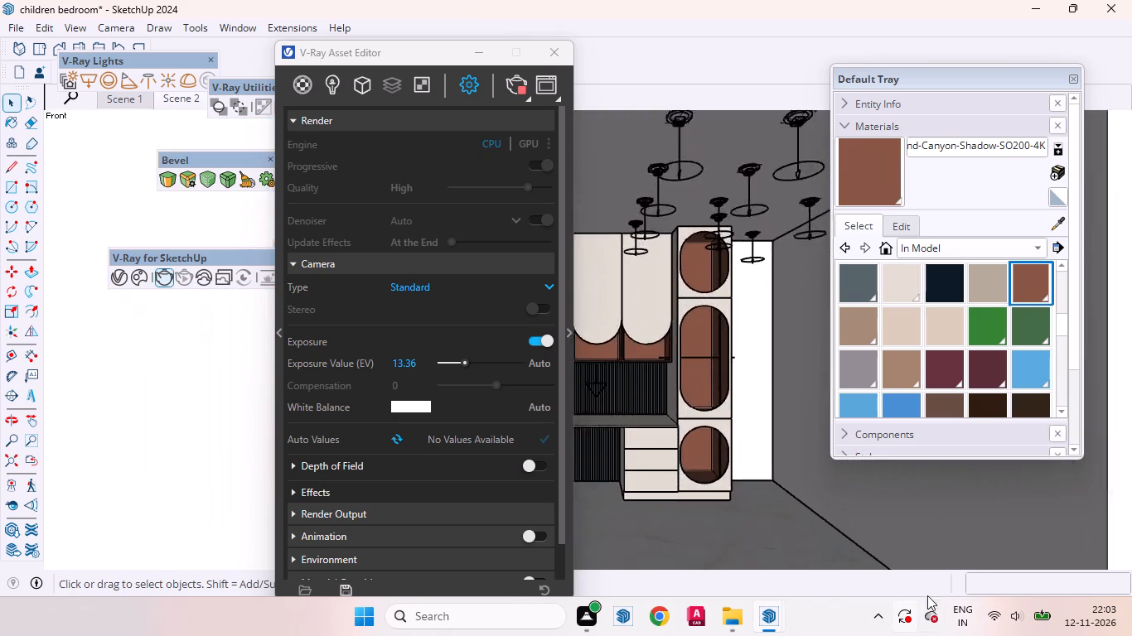
Bring back the V-Ray Frame Buffer and examine the scalloped cabinet fronts and open shelves up close and in the full render.
{"action": "left_click", "coordinate": [768, 617]}
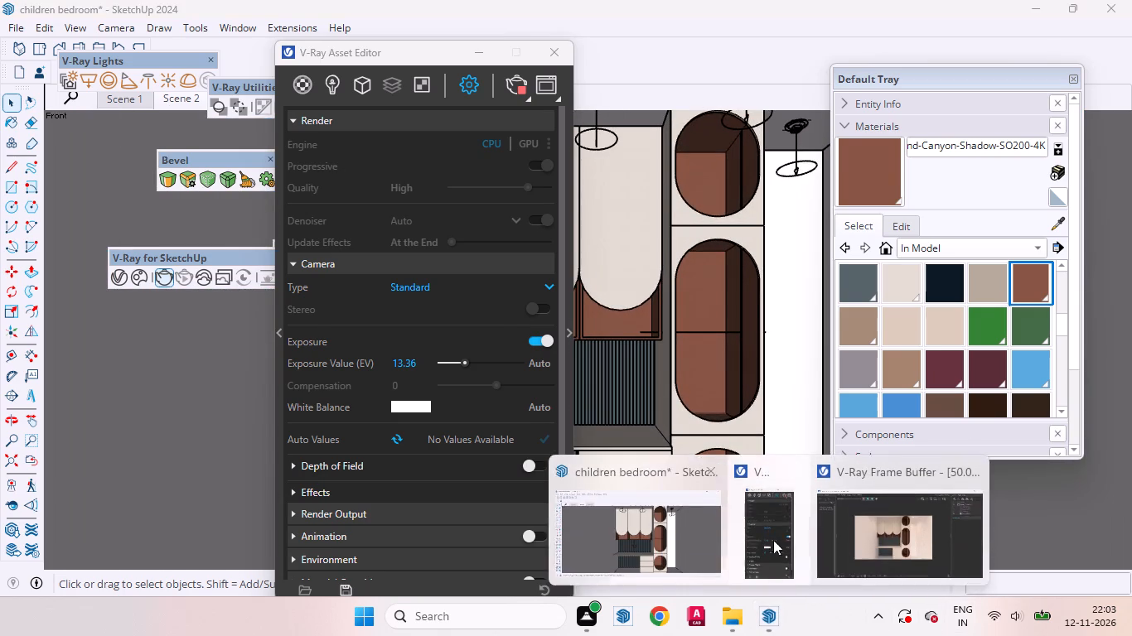
{"action": "left_click", "coordinate": [896, 552]}
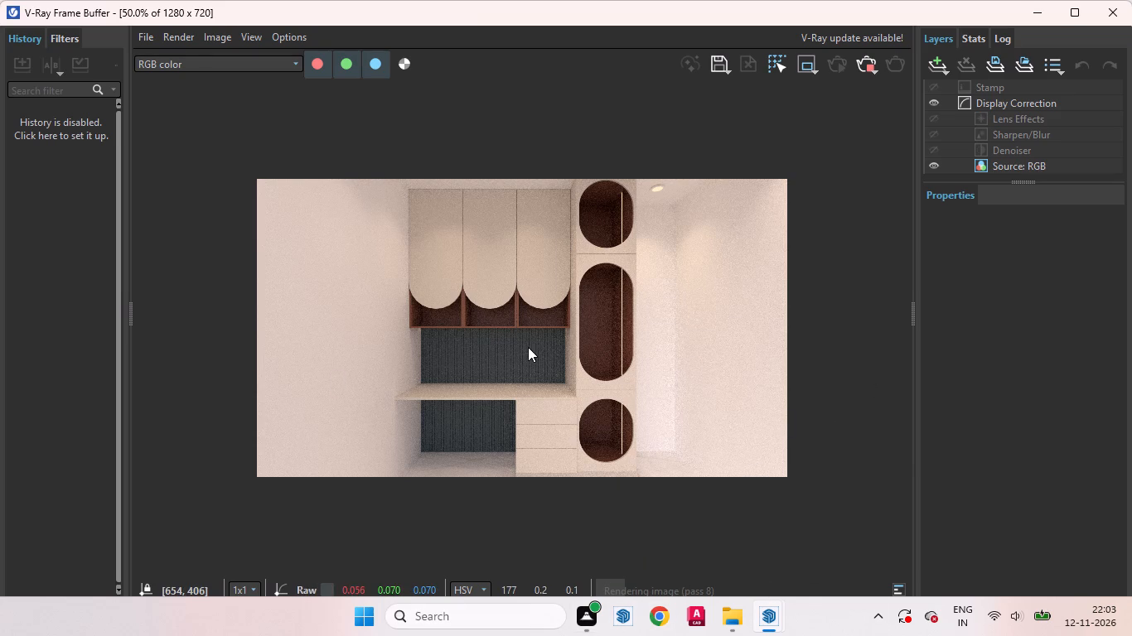
{"action": "scroll", "coordinate": [528, 347], "scroll_direction": "up", "scroll_amount": 1}
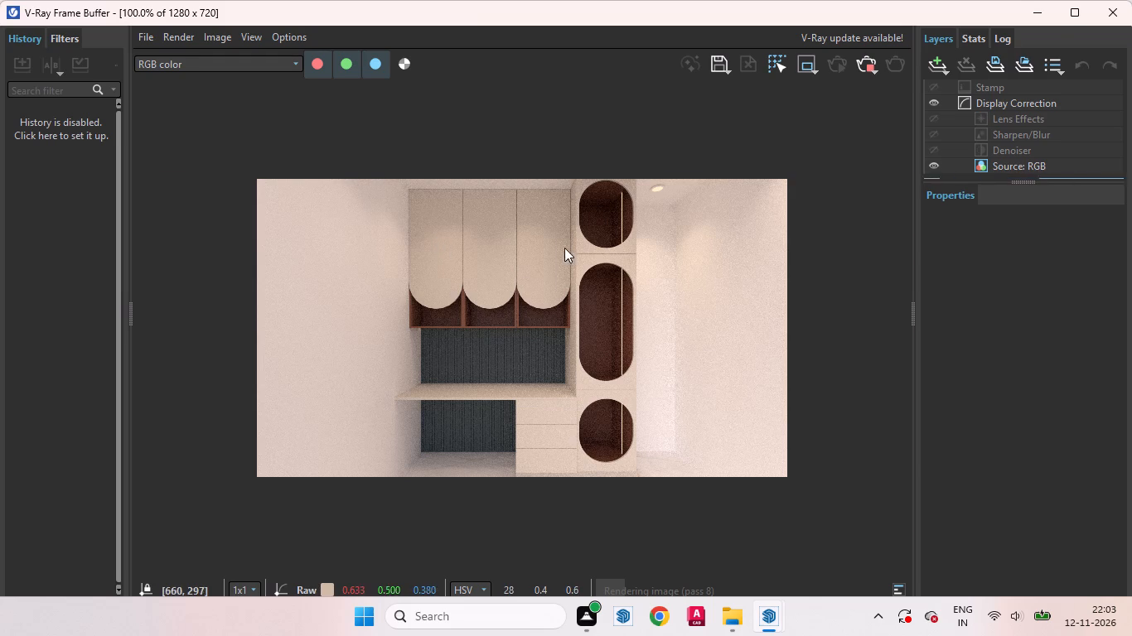
{"action": "scroll", "coordinate": [486, 200], "scroll_direction": "down", "scroll_amount": 1}
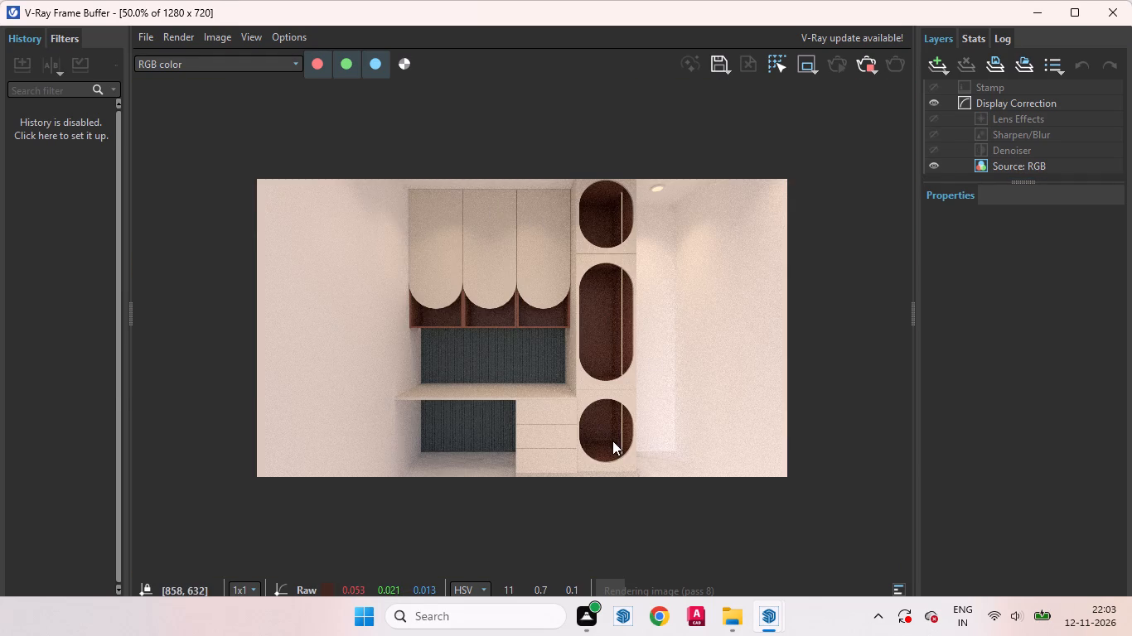
{"action": "scroll", "coordinate": [612, 441], "scroll_direction": "up", "scroll_amount": 1}
{"action": "scroll", "coordinate": [542, 426], "scroll_direction": "down", "scroll_amount": 1}
{"action": "middle_click_drag", "start_coordinate": [556, 381], "coordinate": [539, 369]}
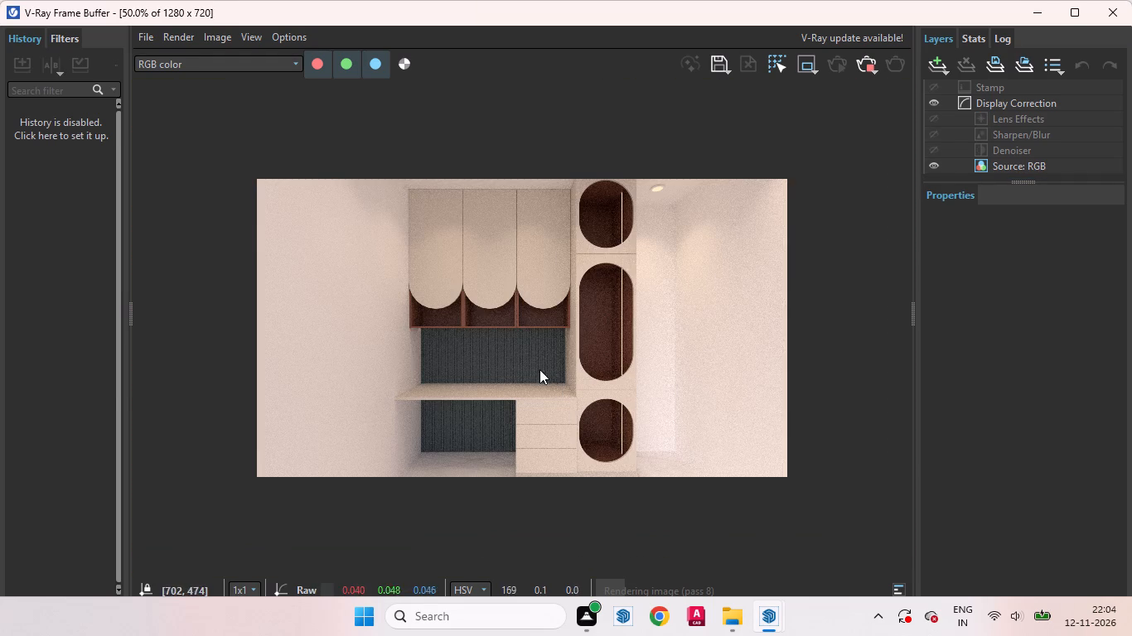
{"action": "middle_click_drag", "start_coordinate": [539, 369], "coordinate": [506, 315]}
{"action": "scroll", "coordinate": [589, 247], "scroll_direction": "up", "scroll_amount": 1}
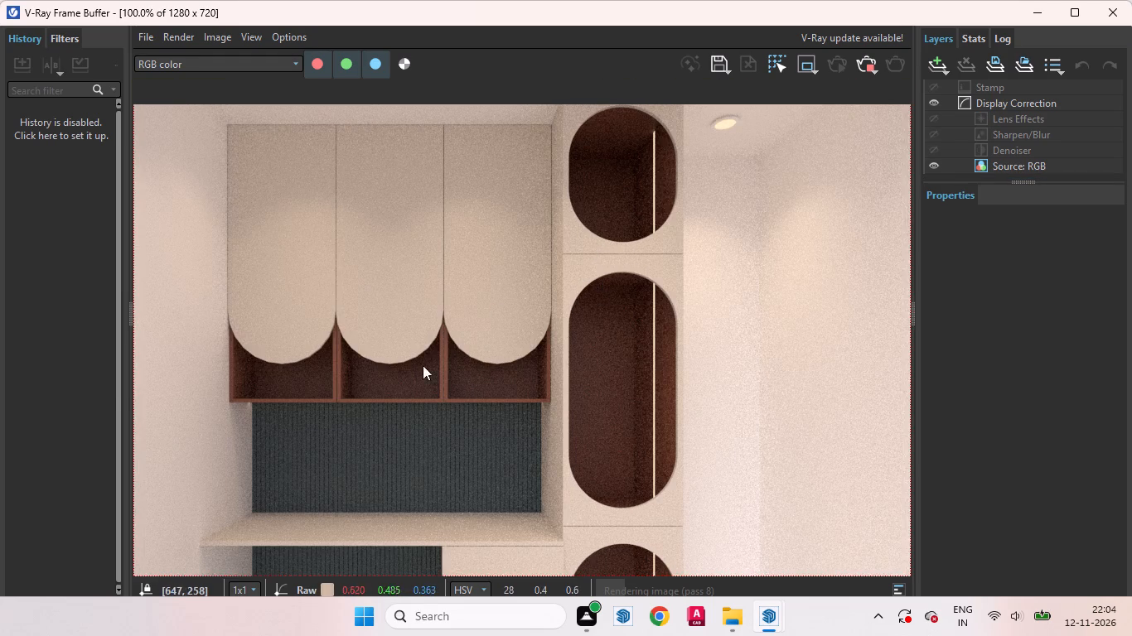
{"action": "scroll", "coordinate": [338, 354], "scroll_direction": "up", "scroll_amount": 2}
{"action": "middle_click_drag", "start_coordinate": [583, 386], "coordinate": [737, 395]}
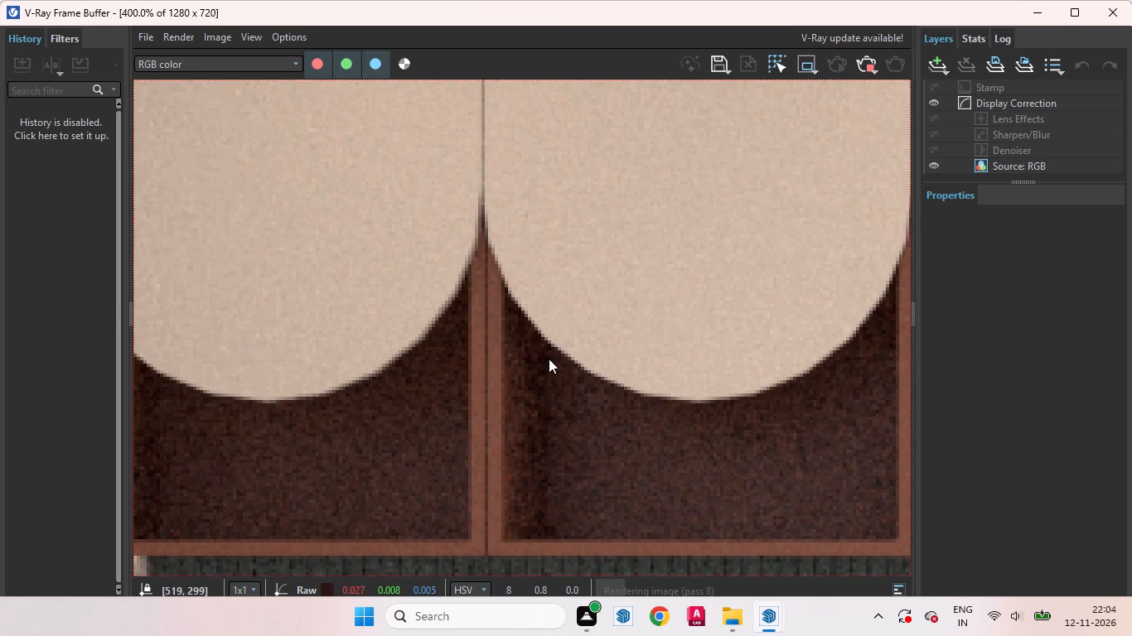
{"action": "middle_click_drag", "start_coordinate": [549, 359], "coordinate": [603, 333]}
{"action": "scroll", "coordinate": [549, 288], "scroll_direction": "down", "scroll_amount": 3}
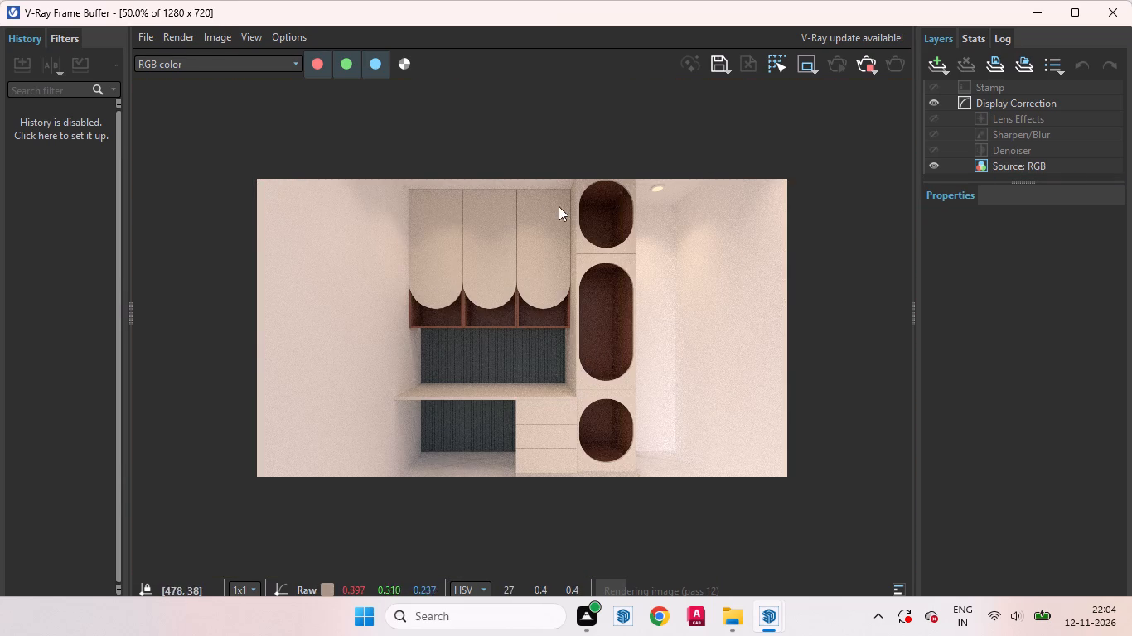
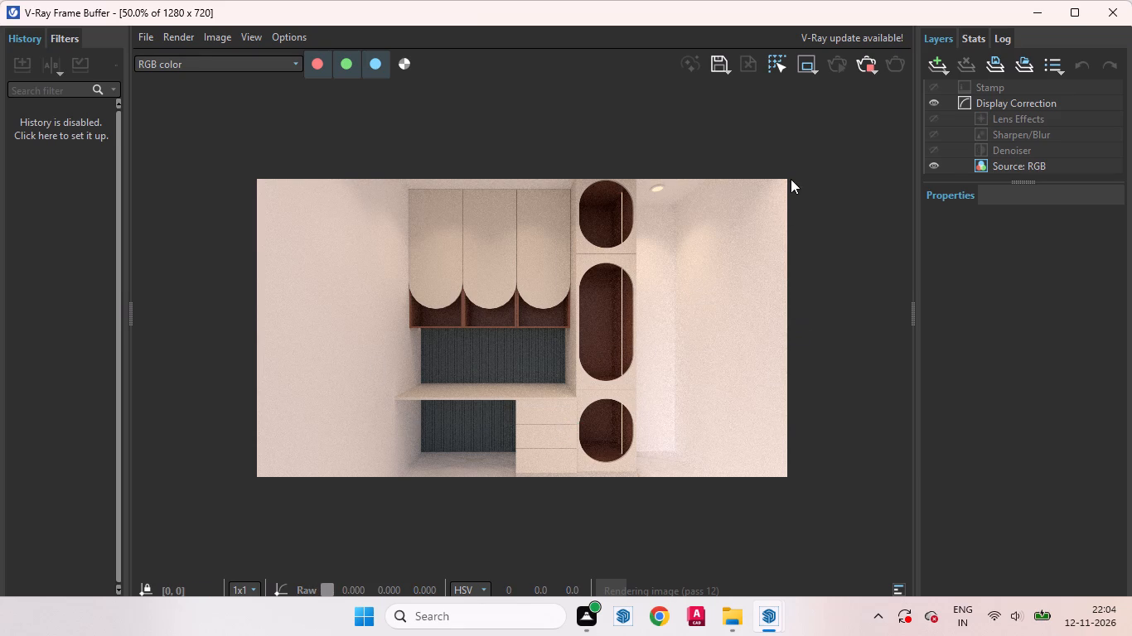
Dismiss the disk notification and minimize the V-Ray Frame Buffer and Asset Editor to expose the model.
{"action": "left_click_drag", "start_coordinate": [784, 176], "coordinate": [488, 357]}
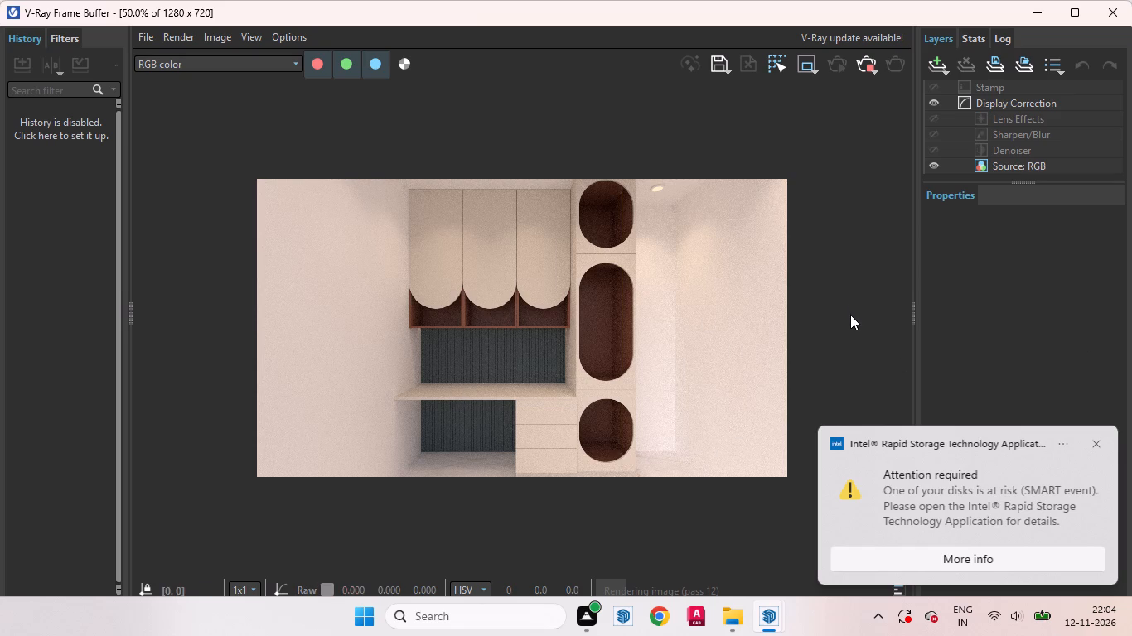
{"action": "left_click", "coordinate": [1096, 443]}
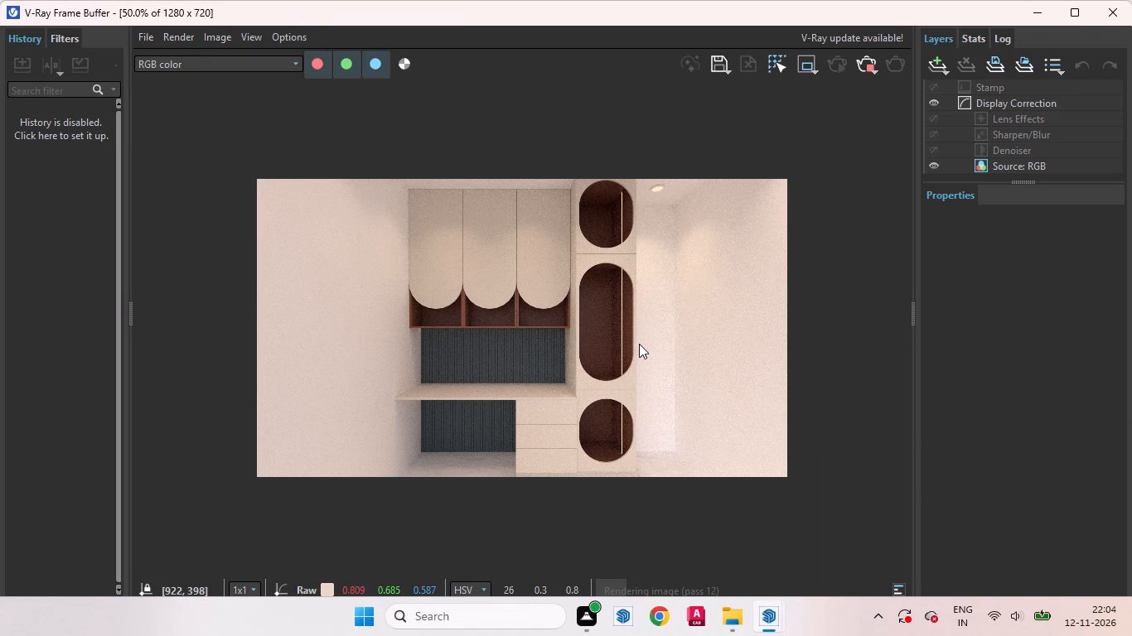
{"action": "left_click", "coordinate": [1027, 11]}
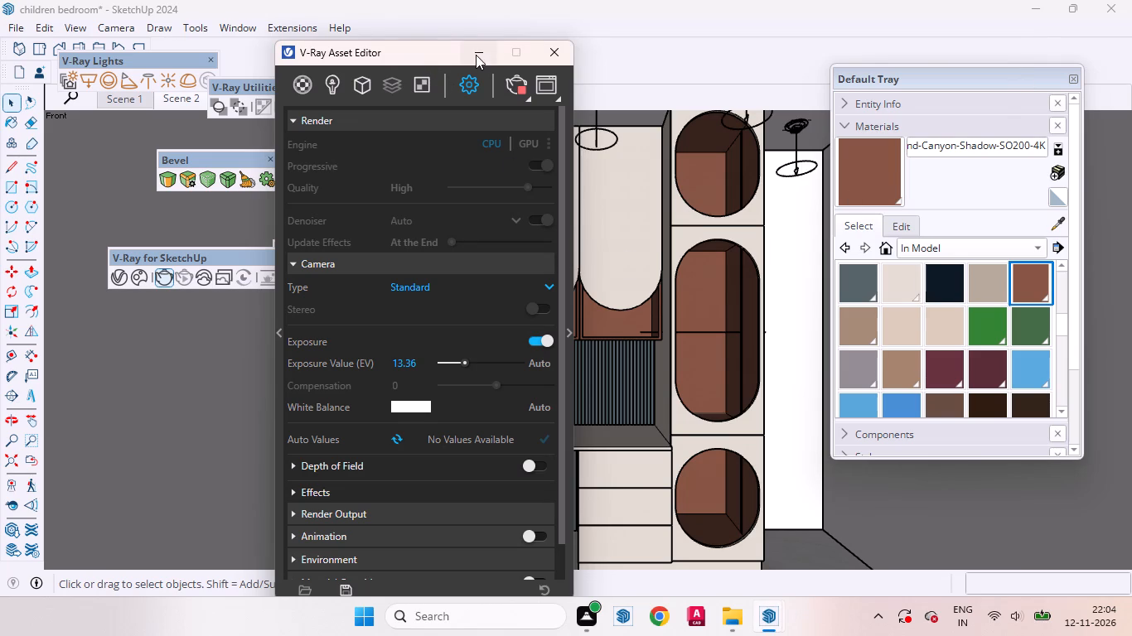
{"action": "left_click", "coordinate": [481, 54]}
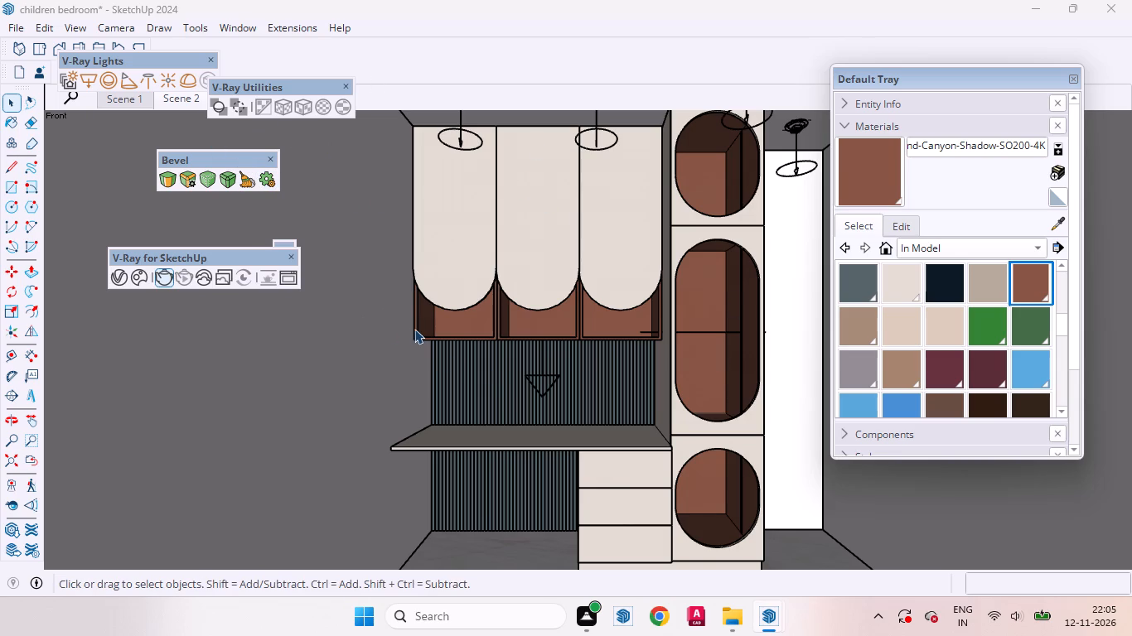
Examine the bedroom's open box and its ceiling spotlights from the front and from below, and restore the Scene 2 view.
{"action": "scroll", "coordinate": [642, 396], "scroll_direction": "down", "scroll_amount": 2}
{"action": "scroll", "coordinate": [660, 409], "scroll_direction": "up", "scroll_amount": 1}
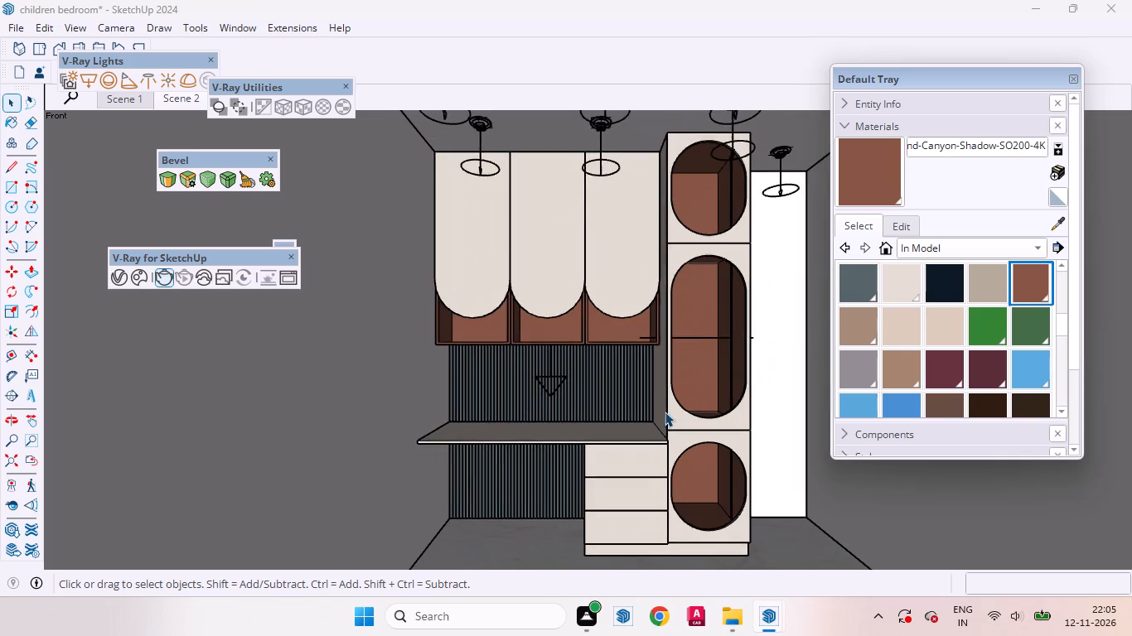
{"action": "scroll", "coordinate": [665, 412], "scroll_direction": "down", "scroll_amount": 11}
{"action": "middle_click_drag", "start_coordinate": [721, 422], "coordinate": [708, 406]}
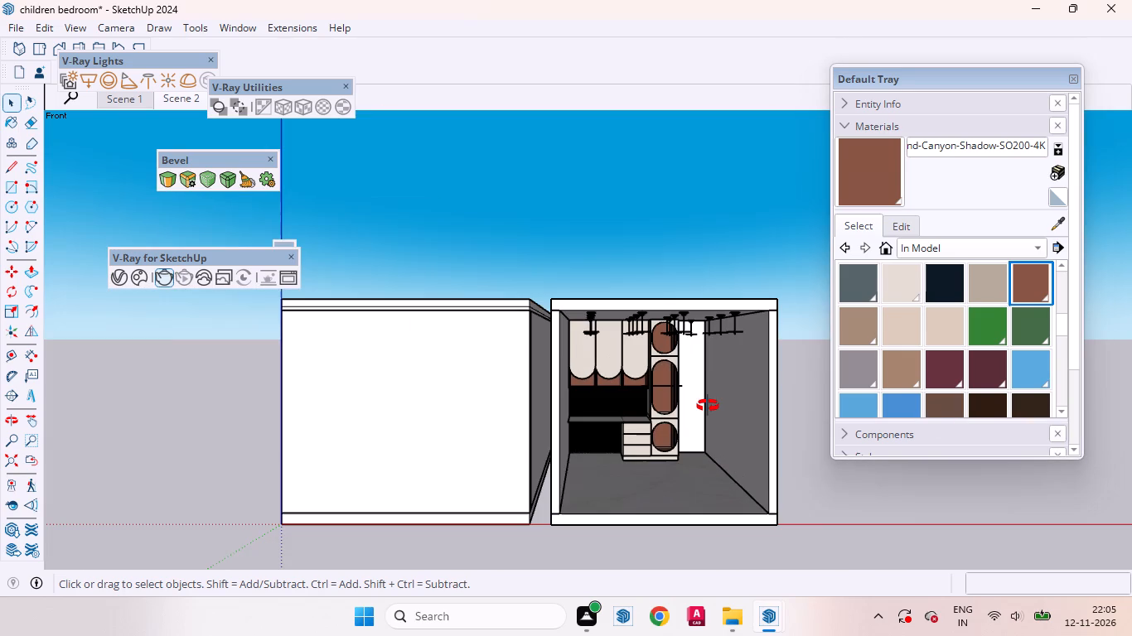
{"action": "middle_click_drag", "start_coordinate": [708, 406], "coordinate": [617, 328]}
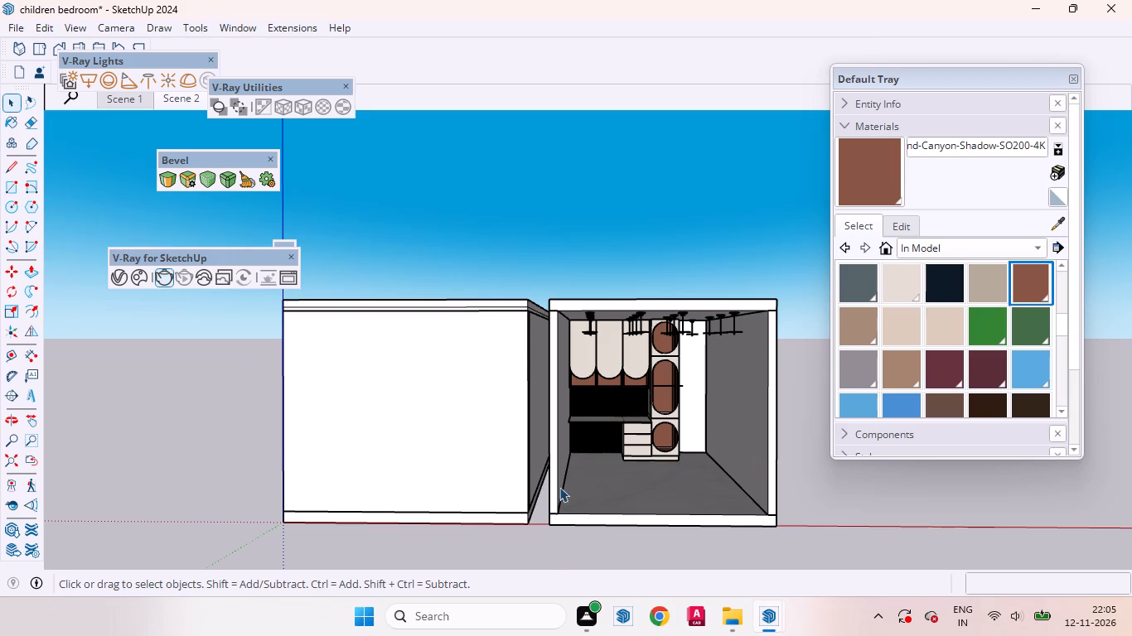
{"action": "scroll", "coordinate": [718, 441], "scroll_direction": "up", "scroll_amount": 6}
{"action": "scroll", "coordinate": [655, 421], "scroll_direction": "up", "scroll_amount": 1}
{"action": "middle_click", "coordinate": [655, 421]}
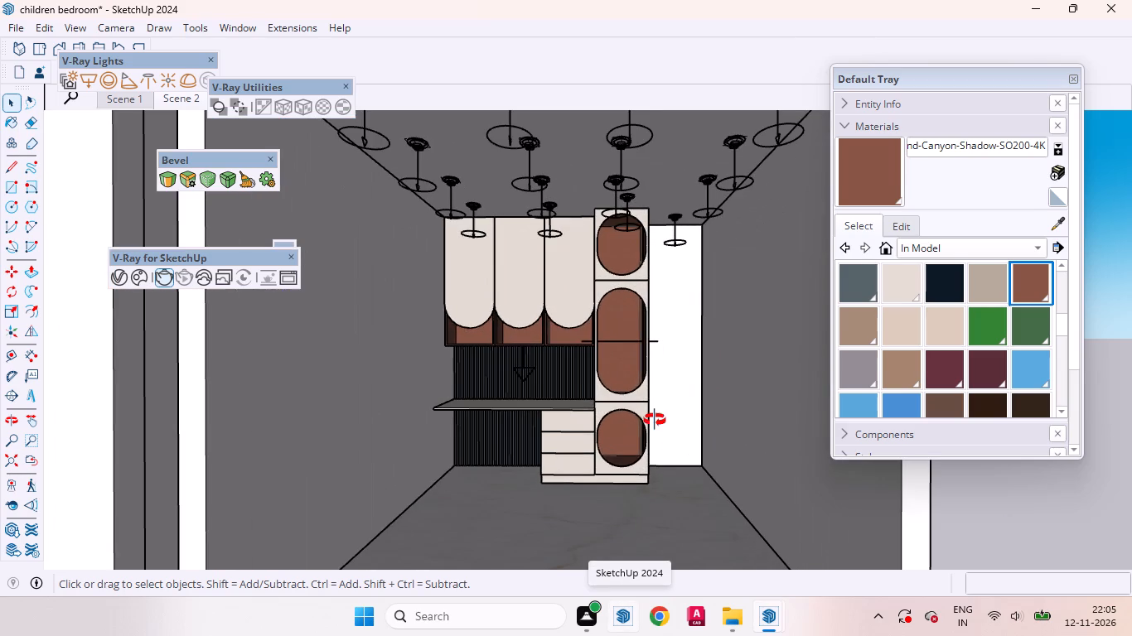
{"action": "scroll", "coordinate": [574, 240], "scroll_direction": "up", "scroll_amount": 3}
{"action": "scroll", "coordinate": [632, 305], "scroll_direction": "down", "scroll_amount": 4}
{"action": "middle_click_drag", "start_coordinate": [595, 318], "coordinate": [627, 206]}
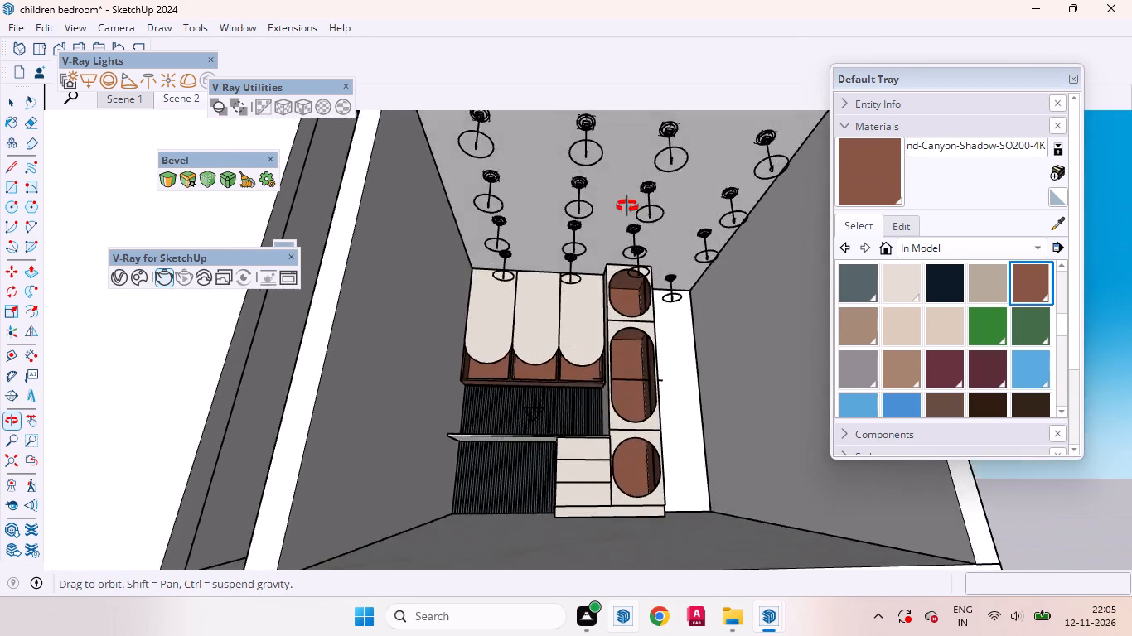
{"action": "middle_click_drag", "start_coordinate": [627, 206], "coordinate": [602, 221]}
{"action": "scroll", "coordinate": [606, 315], "scroll_direction": "down", "scroll_amount": 3}
{"action": "middle_click_drag", "start_coordinate": [565, 195], "coordinate": [548, 119]}
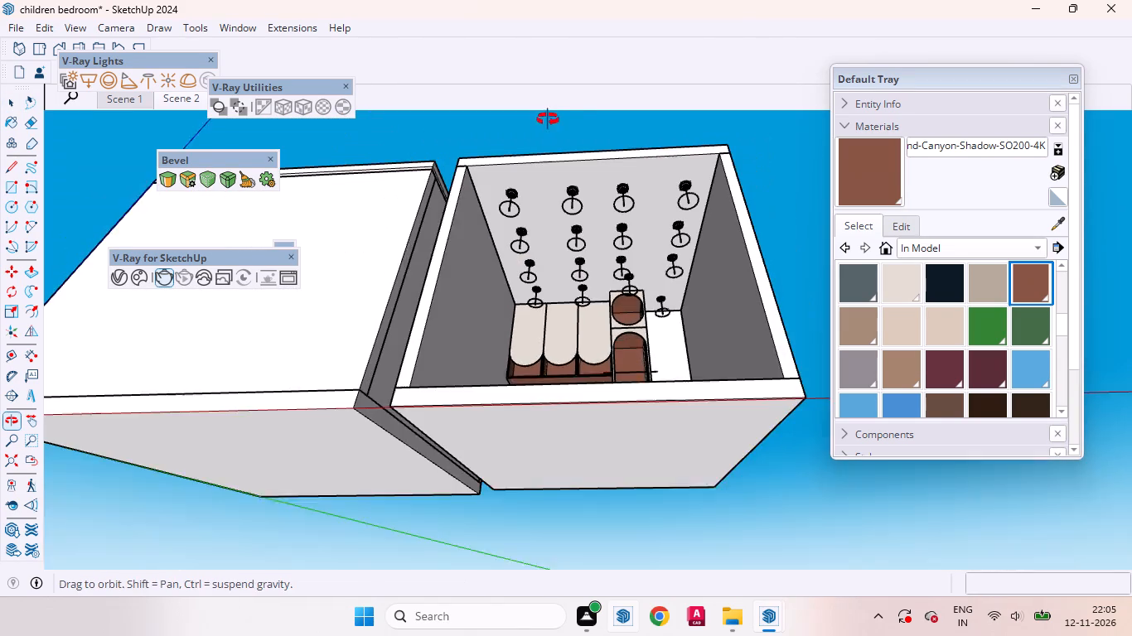
{"action": "middle_click_drag", "start_coordinate": [548, 119], "coordinate": [546, 112]}
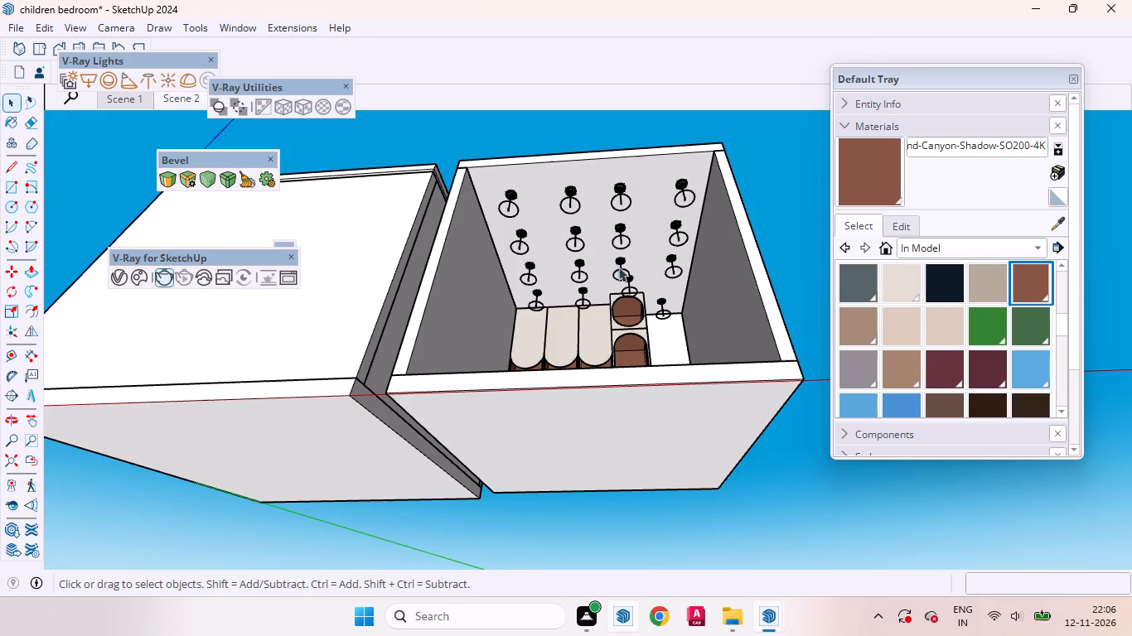
{"action": "middle_click_drag", "start_coordinate": [616, 258], "coordinate": [617, 333]}
{"action": "middle_click_drag", "start_coordinate": [617, 333], "coordinate": [620, 383]}
{"action": "scroll", "coordinate": [616, 278], "scroll_direction": "up", "scroll_amount": 3}
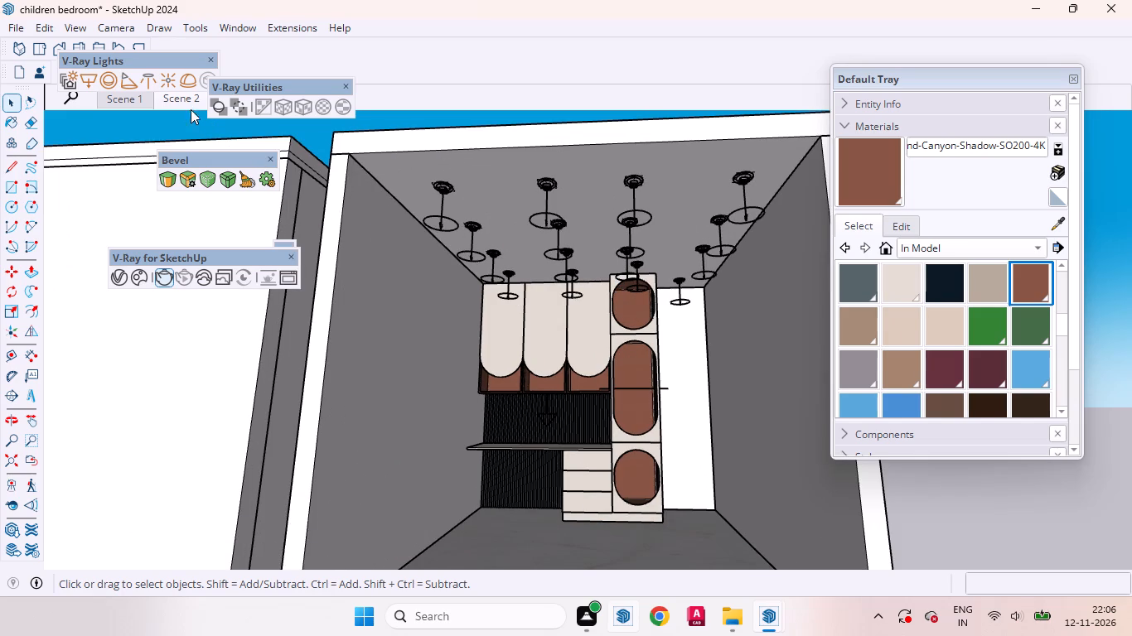
{"action": "left_click", "coordinate": [180, 102]}
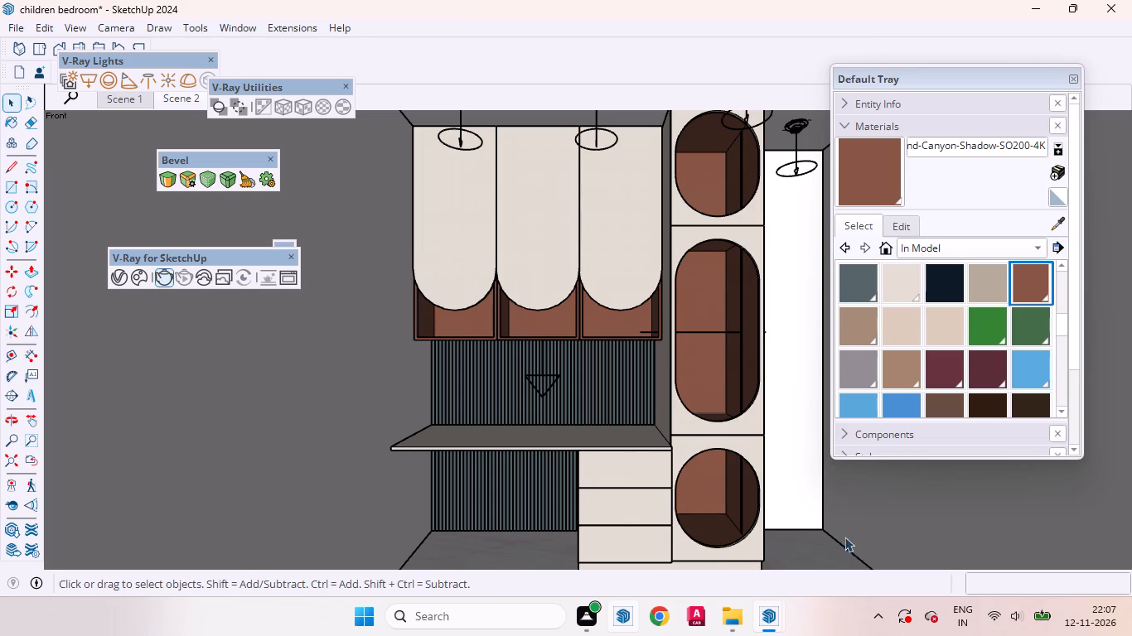
Bring back the V-Ray Frame Buffer and examine the desk, fluted back panels and rounded niches in the running render.
{"action": "scroll", "coordinate": [618, 469], "scroll_direction": "down", "scroll_amount": 2}
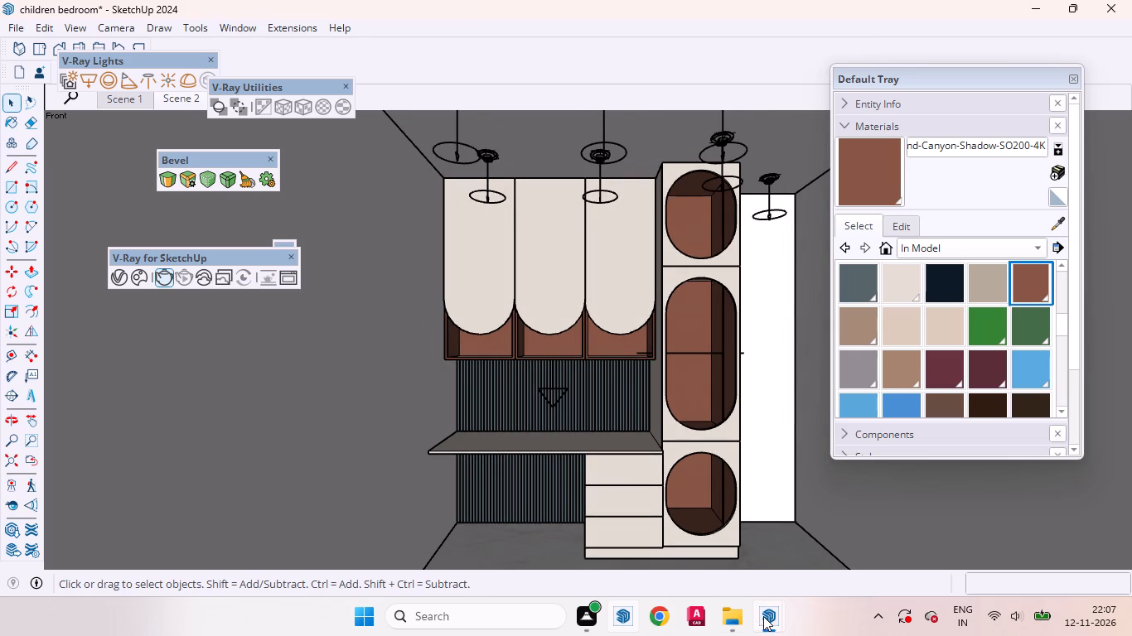
{"action": "left_click", "coordinate": [763, 616]}
{"action": "left_click", "coordinate": [773, 616]}
{"action": "left_click", "coordinate": [880, 528]}
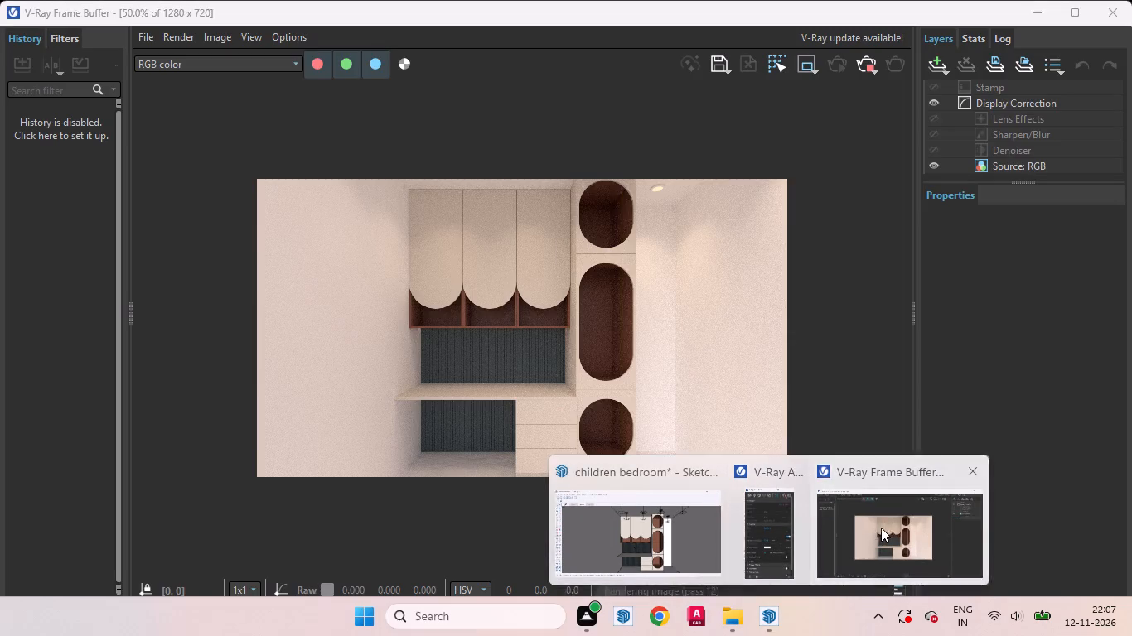
{"action": "scroll", "coordinate": [507, 234], "scroll_direction": "up", "scroll_amount": 1}
{"action": "middle_click", "coordinate": [507, 234]}
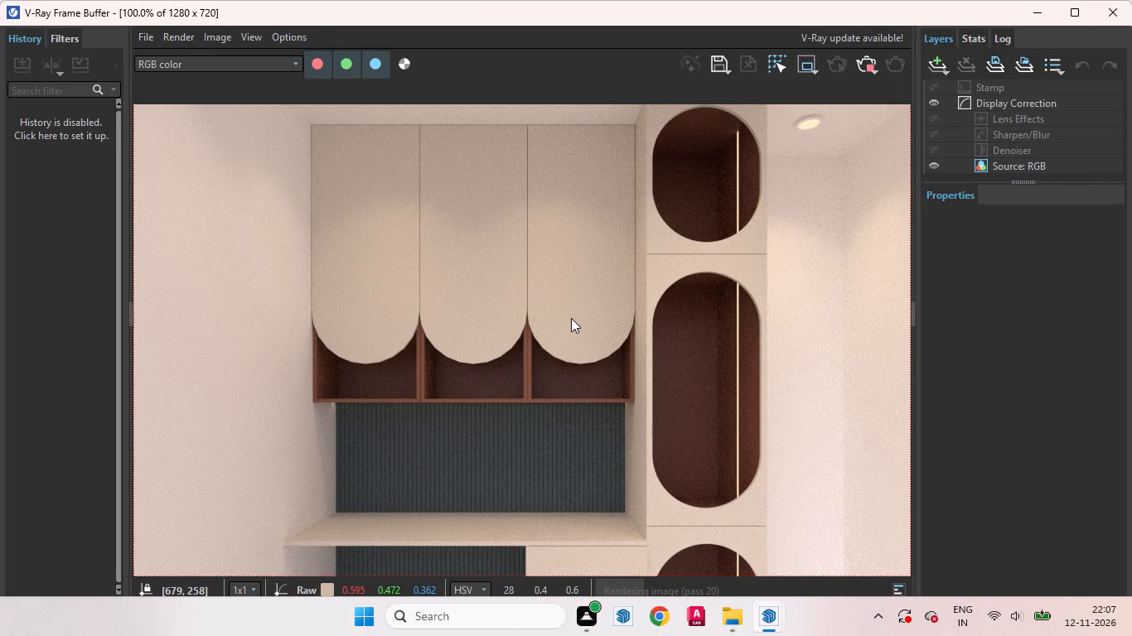
{"action": "scroll", "coordinate": [526, 315], "scroll_direction": "down", "scroll_amount": 3}
{"action": "scroll", "coordinate": [545, 344], "scroll_direction": "up", "scroll_amount": 3}
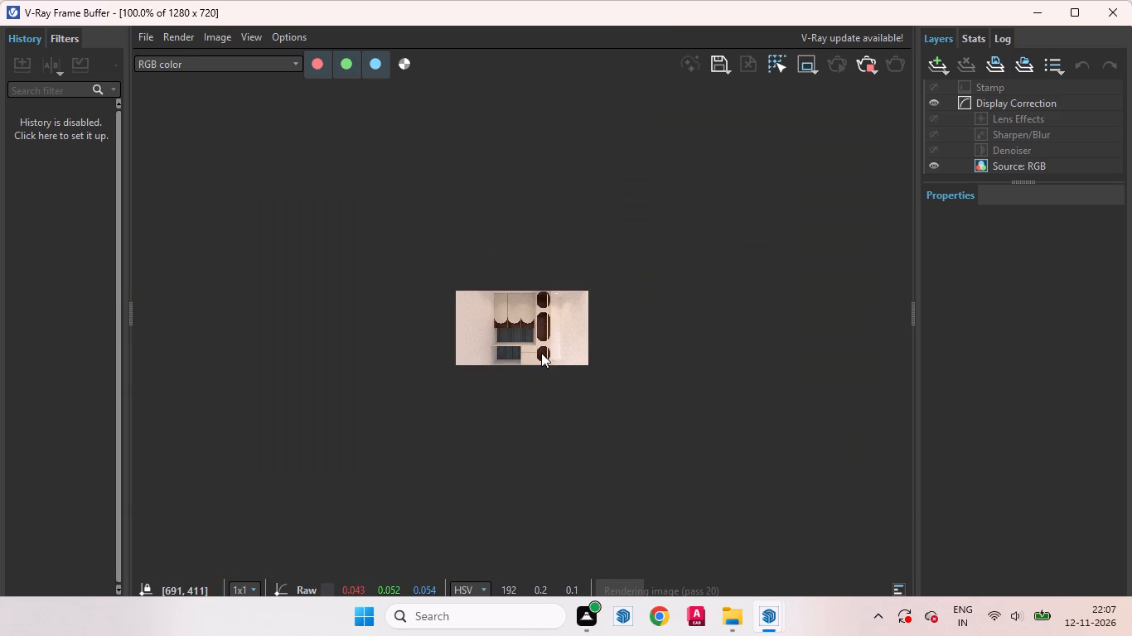
{"action": "scroll", "coordinate": [540, 354], "scroll_direction": "up", "scroll_amount": 2}
{"action": "scroll", "coordinate": [502, 354], "scroll_direction": "down", "scroll_amount": 1}
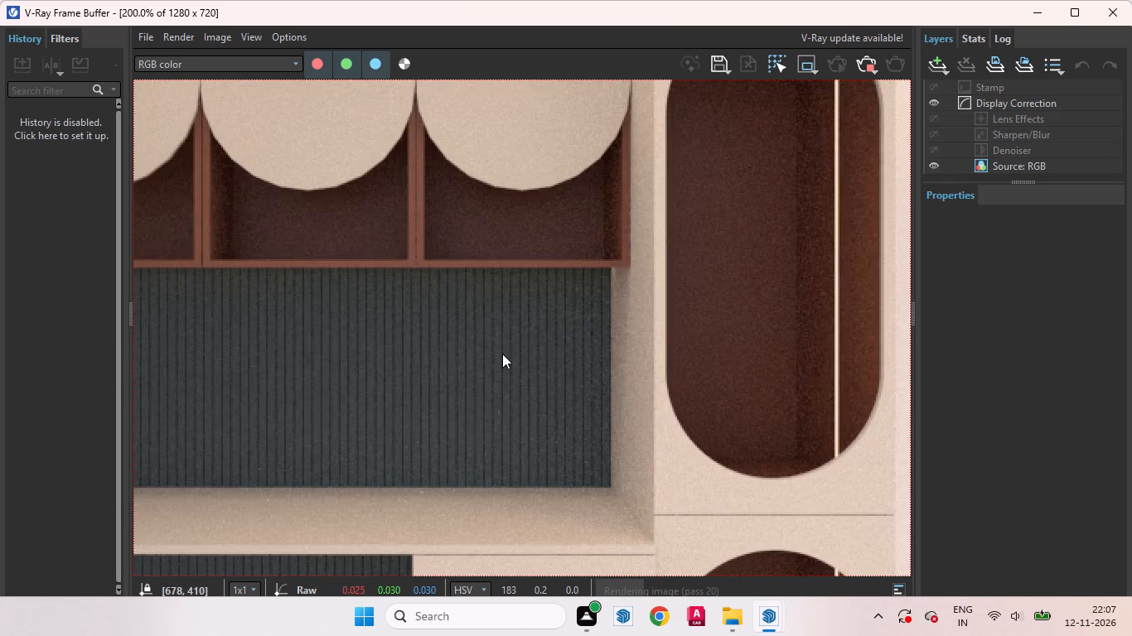
{"action": "scroll", "coordinate": [502, 354], "scroll_direction": "down", "scroll_amount": 1}
{"action": "middle_click_drag", "start_coordinate": [433, 355], "coordinate": [456, 309]}
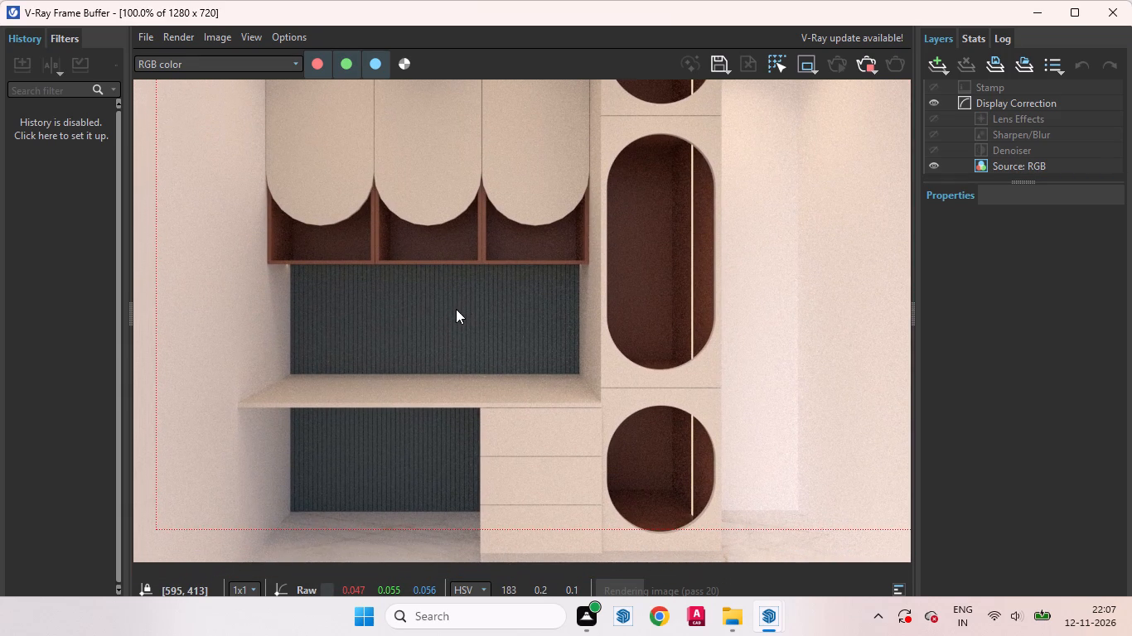
{"action": "middle_click_drag", "start_coordinate": [456, 309], "coordinate": [457, 291]}
{"action": "middle_click_drag", "start_coordinate": [447, 365], "coordinate": [476, 312]}
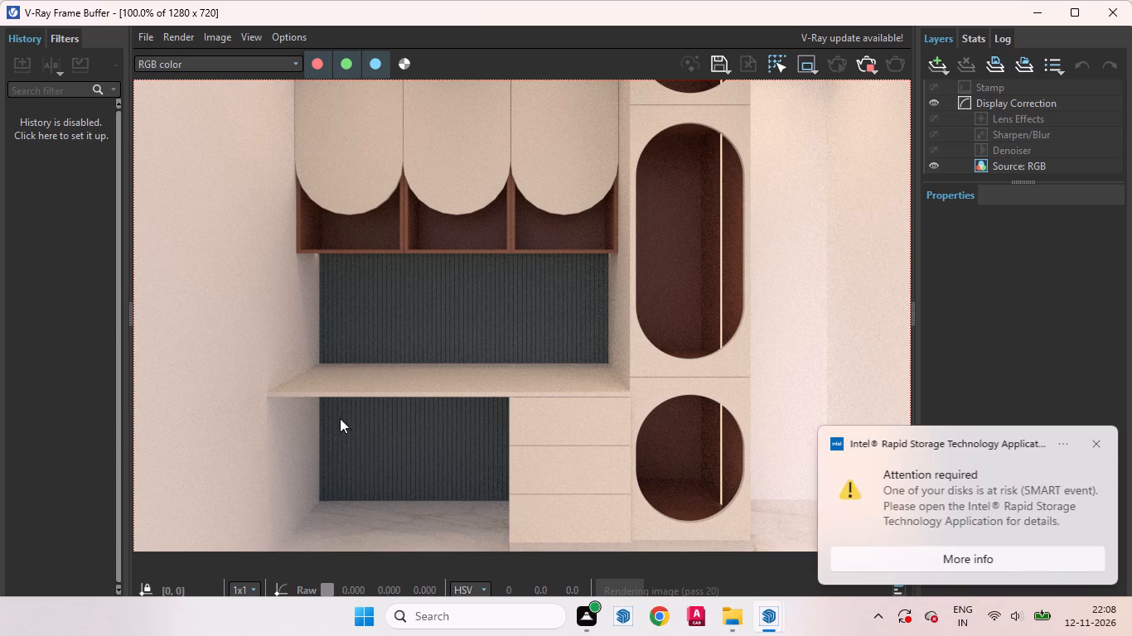
Examine the scalloped cabinet fronts, the open shelves beneath them and the upper niches in the render, up close and as a whole.
{"action": "scroll", "coordinate": [632, 322], "scroll_direction": "down", "scroll_amount": 1}
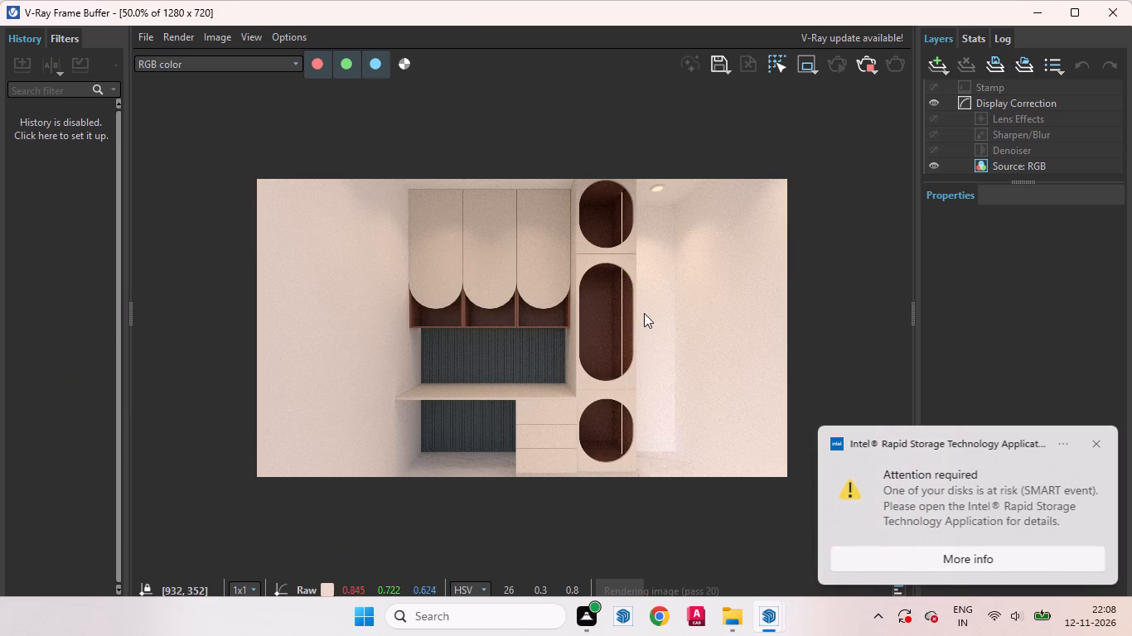
{"action": "scroll", "coordinate": [522, 268], "scroll_direction": "up", "scroll_amount": 2}
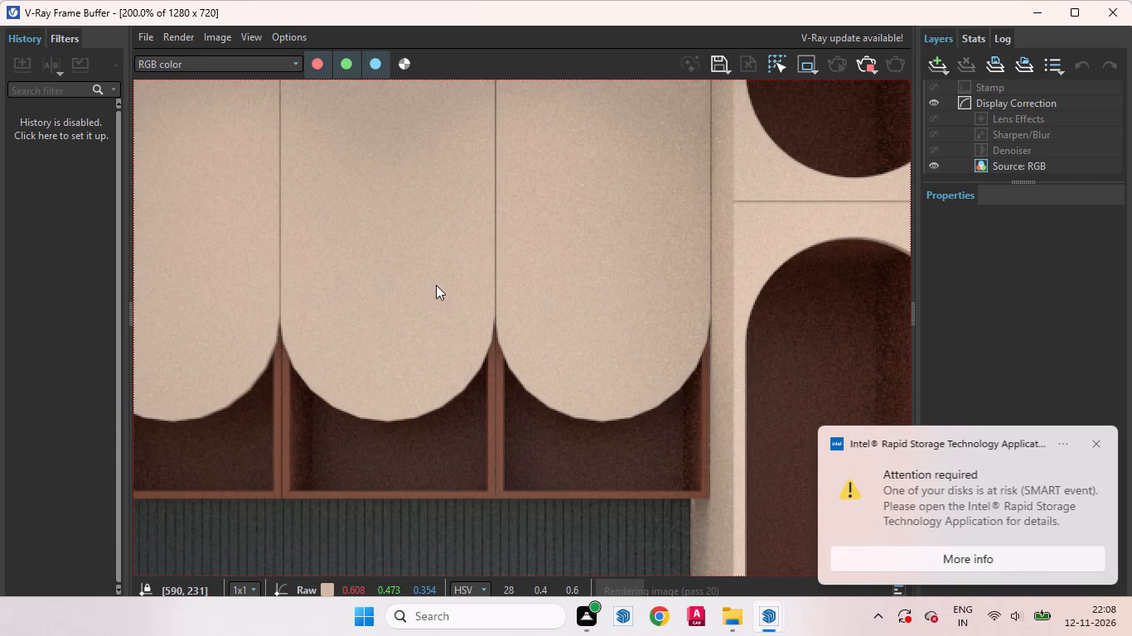
{"action": "middle_click_drag", "start_coordinate": [436, 285], "coordinate": [617, 281]}
{"action": "middle_click_drag", "start_coordinate": [421, 302], "coordinate": [455, 305]}
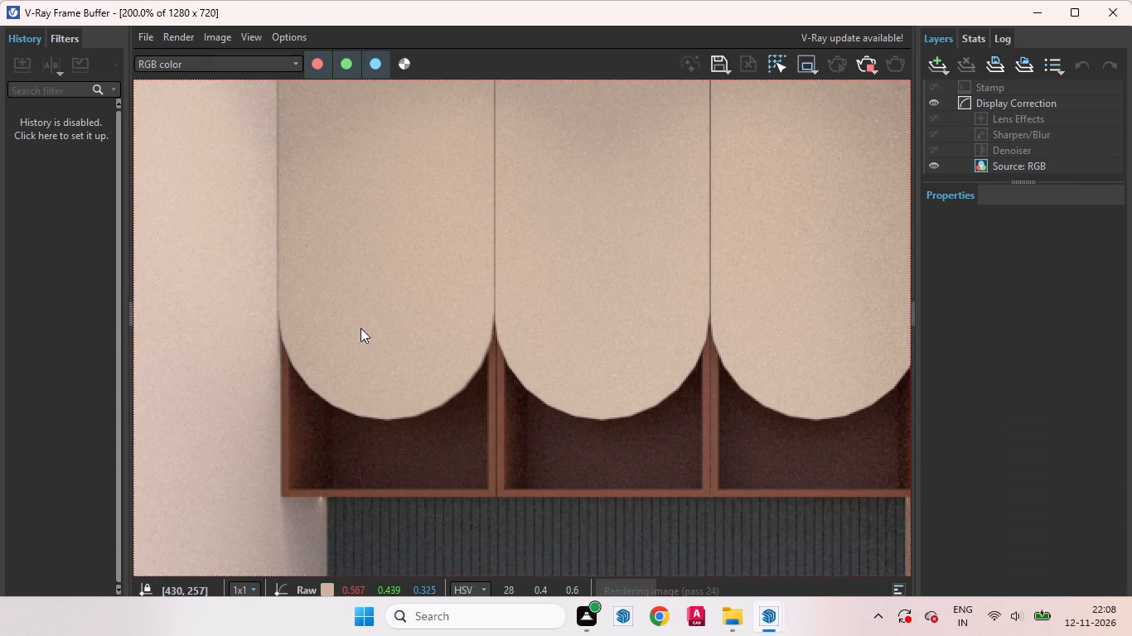
{"action": "scroll", "coordinate": [328, 316], "scroll_direction": "down", "scroll_amount": 1}
{"action": "scroll", "coordinate": [305, 333], "scroll_direction": "up", "scroll_amount": 2}
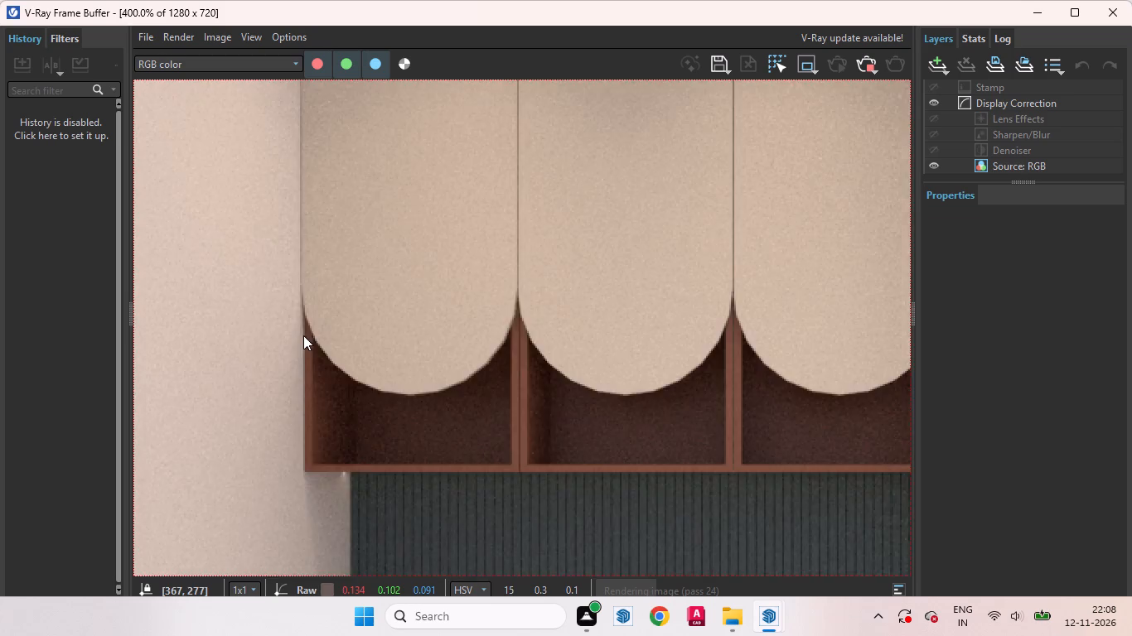
{"action": "middle_click_drag", "start_coordinate": [318, 347], "coordinate": [388, 349]}
{"action": "scroll", "coordinate": [352, 313], "scroll_direction": "down", "scroll_amount": 2}
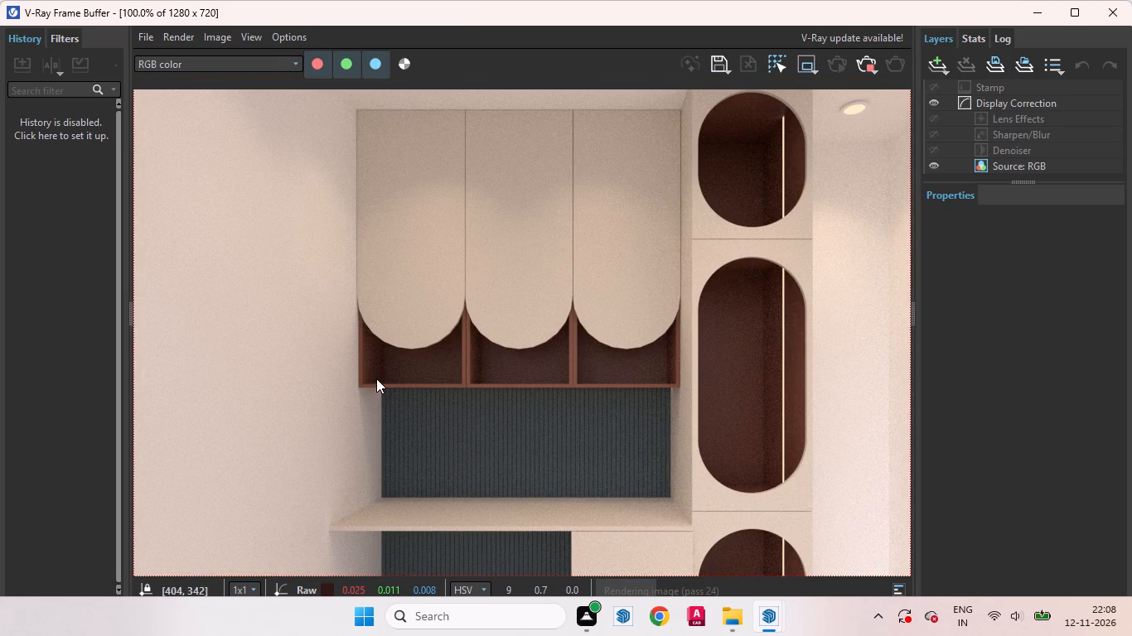
{"action": "scroll", "coordinate": [376, 378], "scroll_direction": "up", "scroll_amount": 2}
{"action": "scroll", "coordinate": [351, 363], "scroll_direction": "down", "scroll_amount": 2}
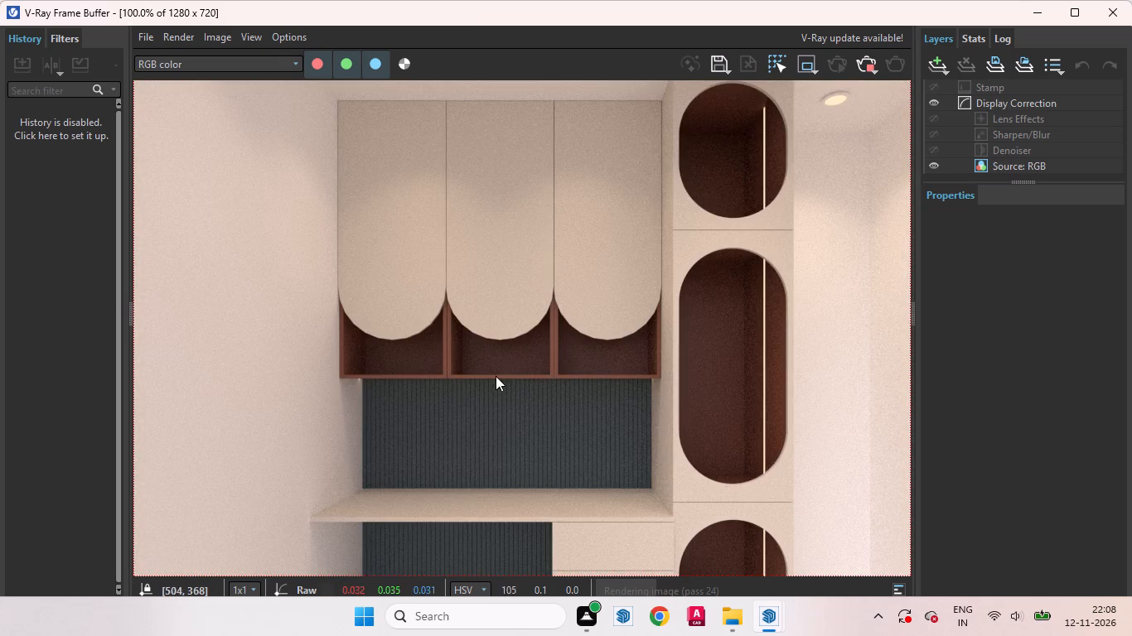
{"action": "scroll", "coordinate": [448, 349], "scroll_direction": "down", "scroll_amount": 1}
{"action": "scroll", "coordinate": [563, 170], "scroll_direction": "up", "scroll_amount": 2}
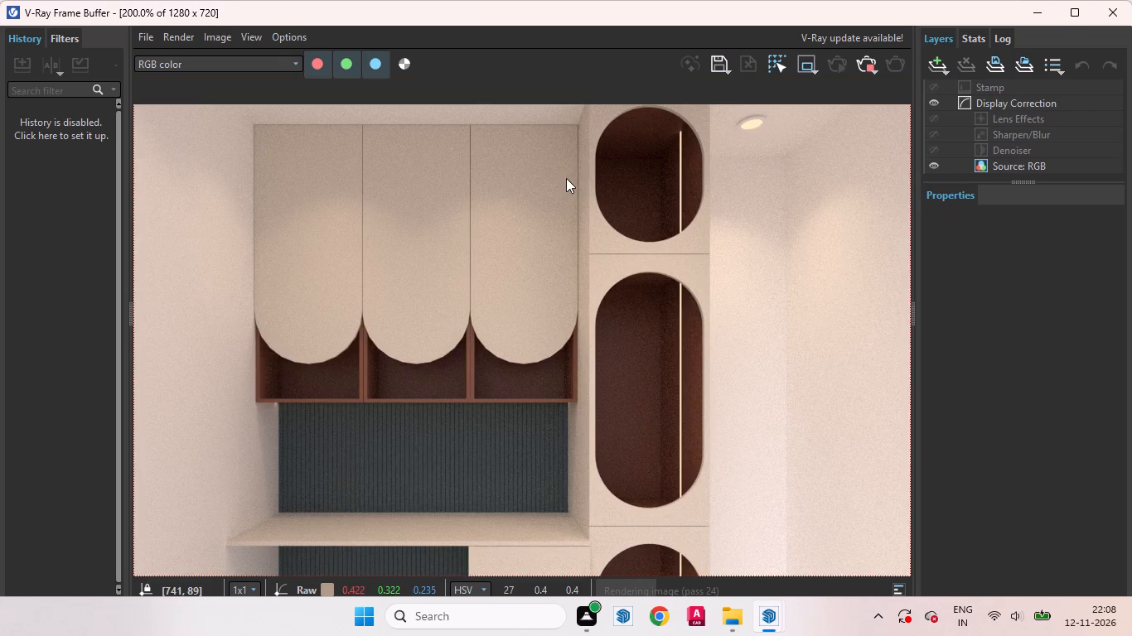
{"action": "middle_click_drag", "start_coordinate": [546, 264], "coordinate": [556, 388]}
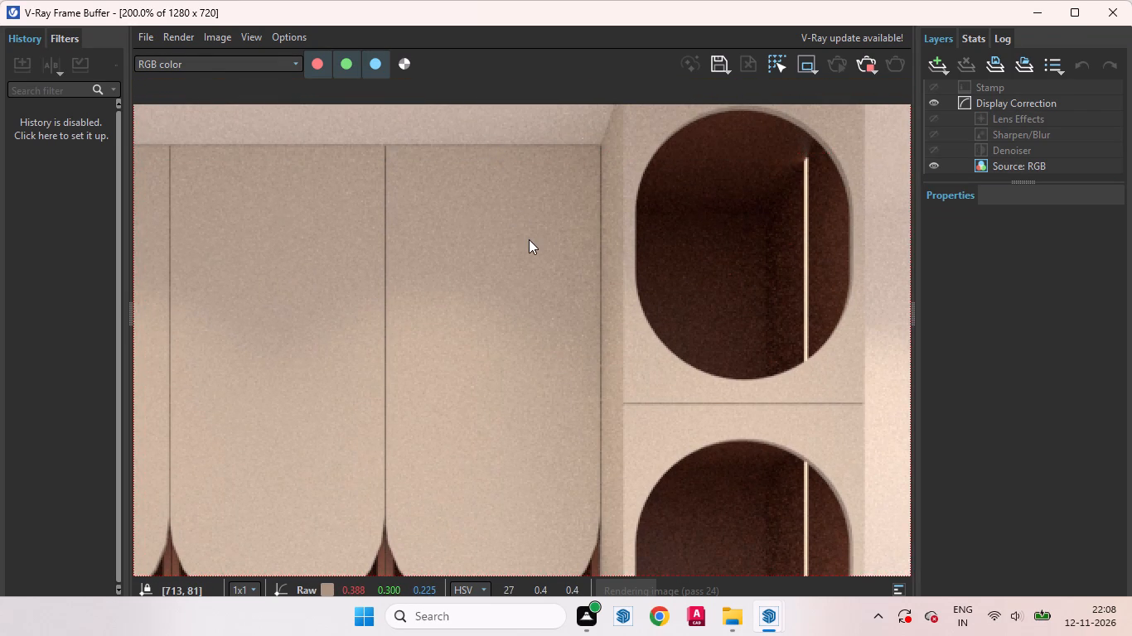
{"action": "scroll", "coordinate": [529, 239], "scroll_direction": "down", "scroll_amount": 3}
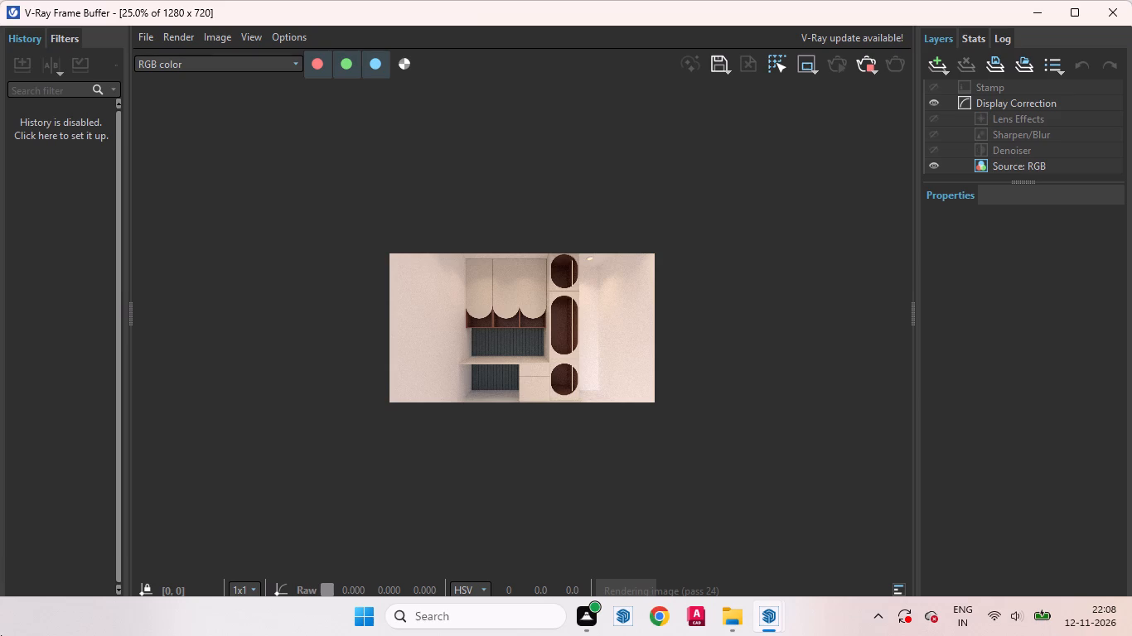
Examine the fluted back panels, desktop and drawer fronts below the open shelves in the render.
{"action": "scroll", "coordinate": [485, 318], "scroll_direction": "up", "scroll_amount": 2}
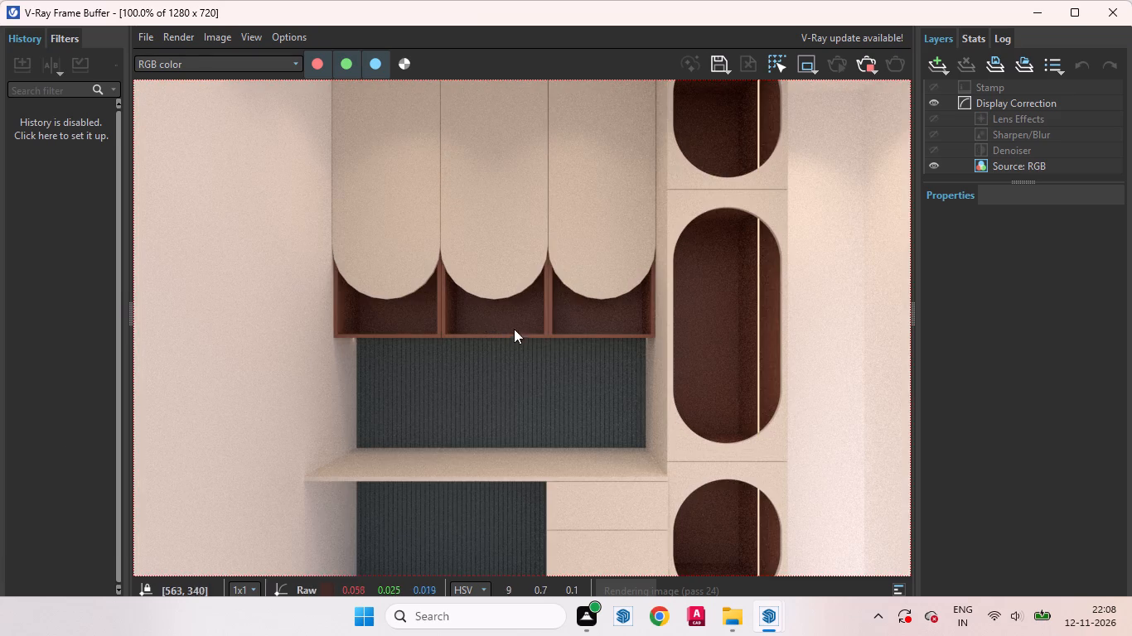
{"action": "scroll", "coordinate": [573, 344], "scroll_direction": "down", "scroll_amount": 1}
{"action": "scroll", "coordinate": [490, 392], "scroll_direction": "up", "scroll_amount": 2}
{"action": "scroll", "coordinate": [504, 383], "scroll_direction": "down", "scroll_amount": 1}
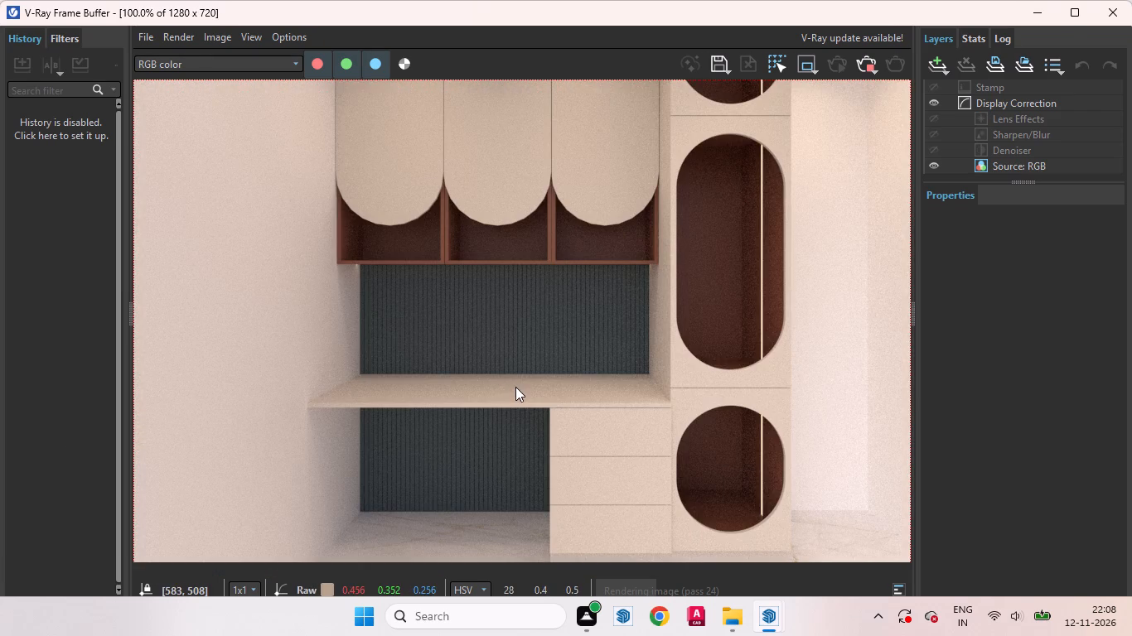
{"action": "middle_click_drag", "start_coordinate": [501, 367], "coordinate": [515, 290]}
{"action": "scroll", "coordinate": [449, 332], "scroll_direction": "up", "scroll_amount": 1}
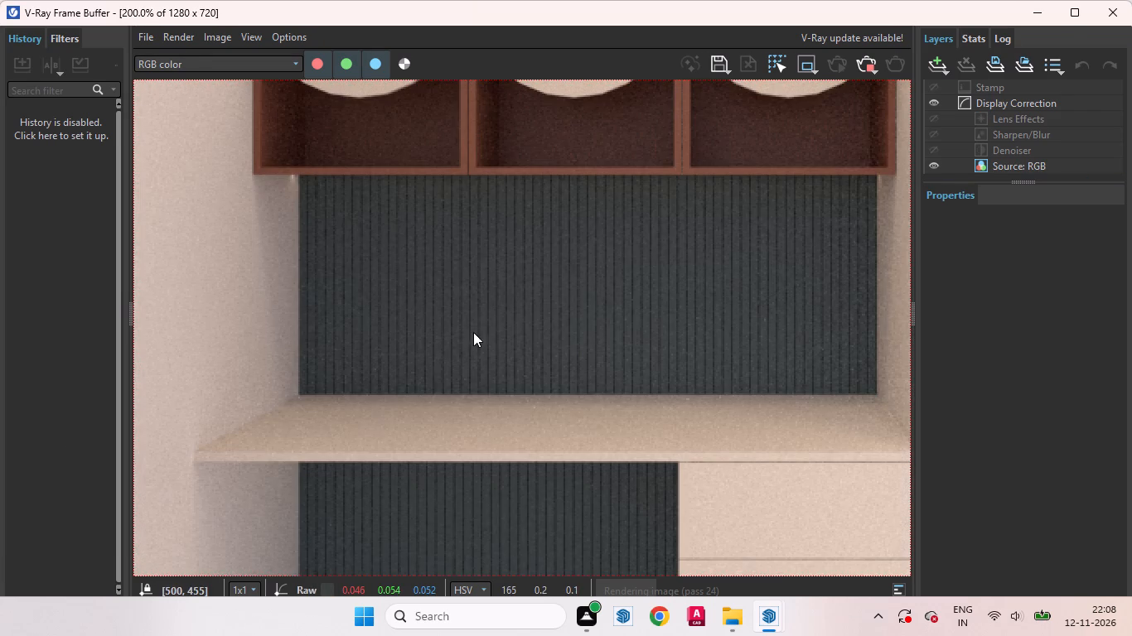
Examine the fluted back panels, desktop and drawer fronts in the running render, up close and within the whole desk unit.
{"action": "middle_click_drag", "start_coordinate": [533, 301], "coordinate": [435, 221]}
{"action": "middle_click_drag", "start_coordinate": [468, 312], "coordinate": [536, 265]}
{"action": "scroll", "coordinate": [585, 269], "scroll_direction": "down", "scroll_amount": 1}
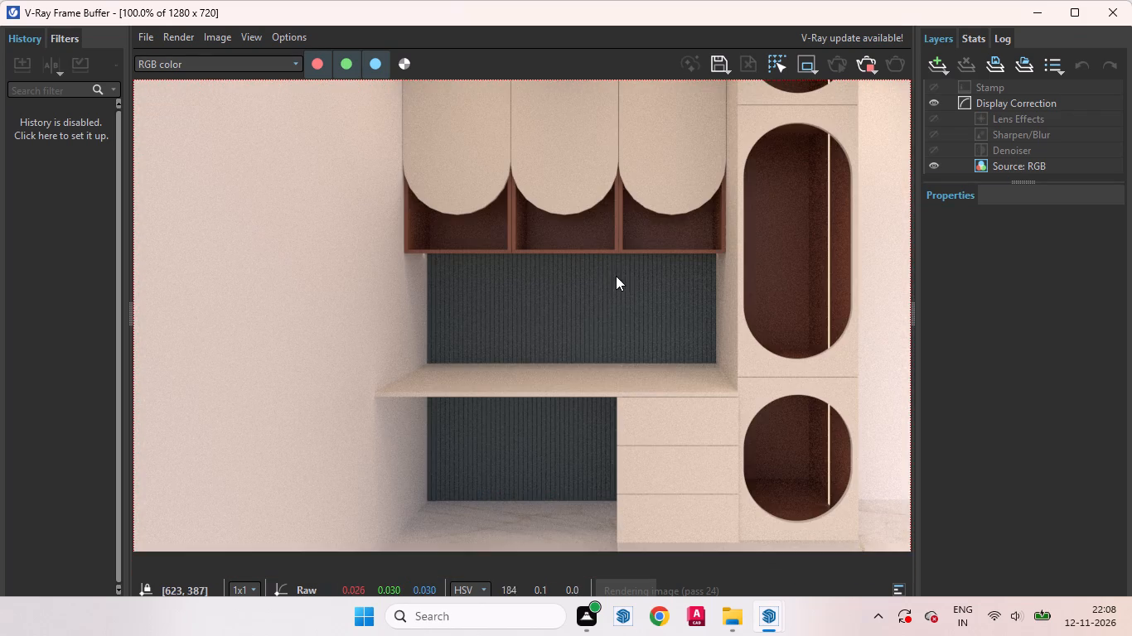
{"action": "scroll", "coordinate": [548, 426], "scroll_direction": "up", "scroll_amount": 1}
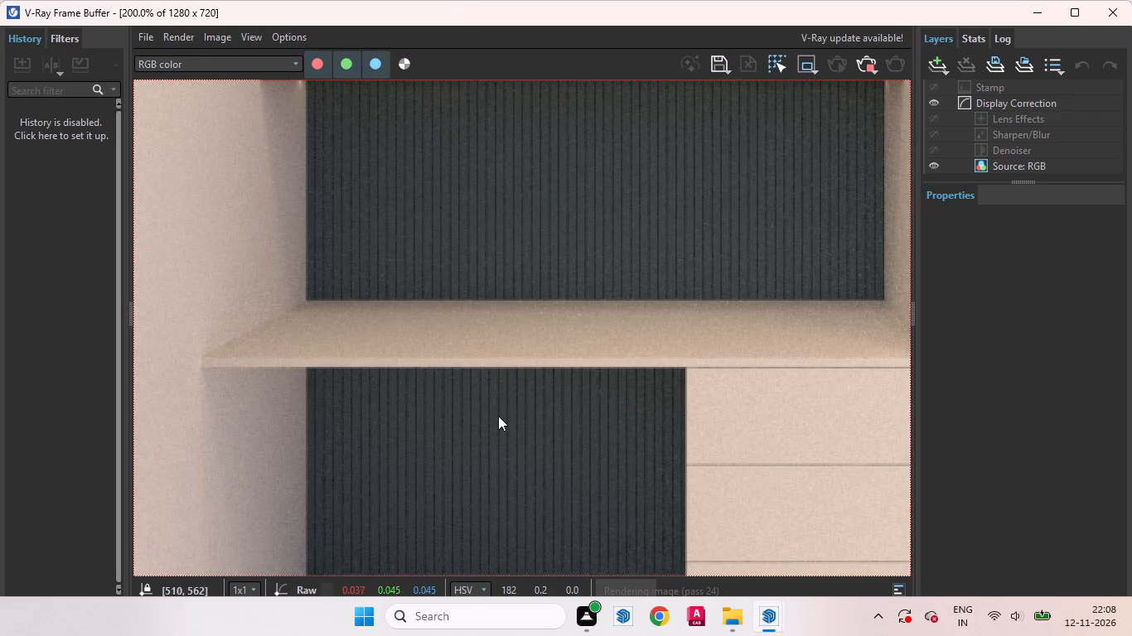
{"action": "scroll", "coordinate": [511, 407], "scroll_direction": "up", "scroll_amount": 2}
{"action": "scroll", "coordinate": [567, 412], "scroll_direction": "down", "scroll_amount": 3}
{"action": "scroll", "coordinate": [493, 417], "scroll_direction": "down", "scroll_amount": 1}
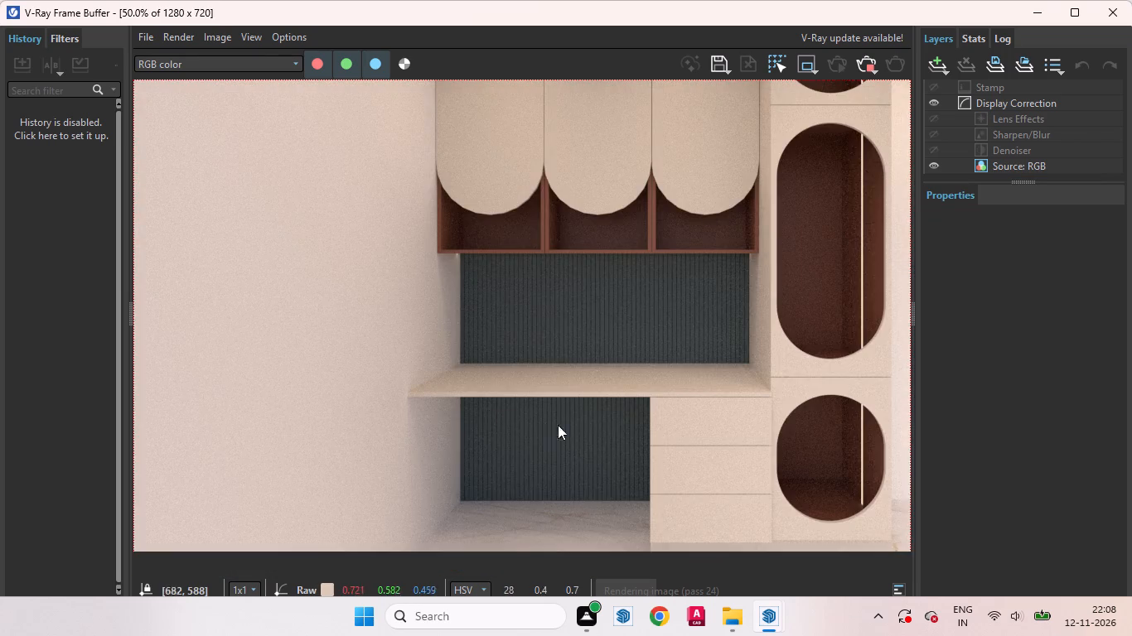
{"action": "middle_click_drag", "start_coordinate": [515, 423], "coordinate": [504, 382]}
Examine the tall unit's rounded niches and the adjoining wall in the render, and view the whole image.
{"action": "scroll", "coordinate": [646, 372], "scroll_direction": "up", "scroll_amount": 1}
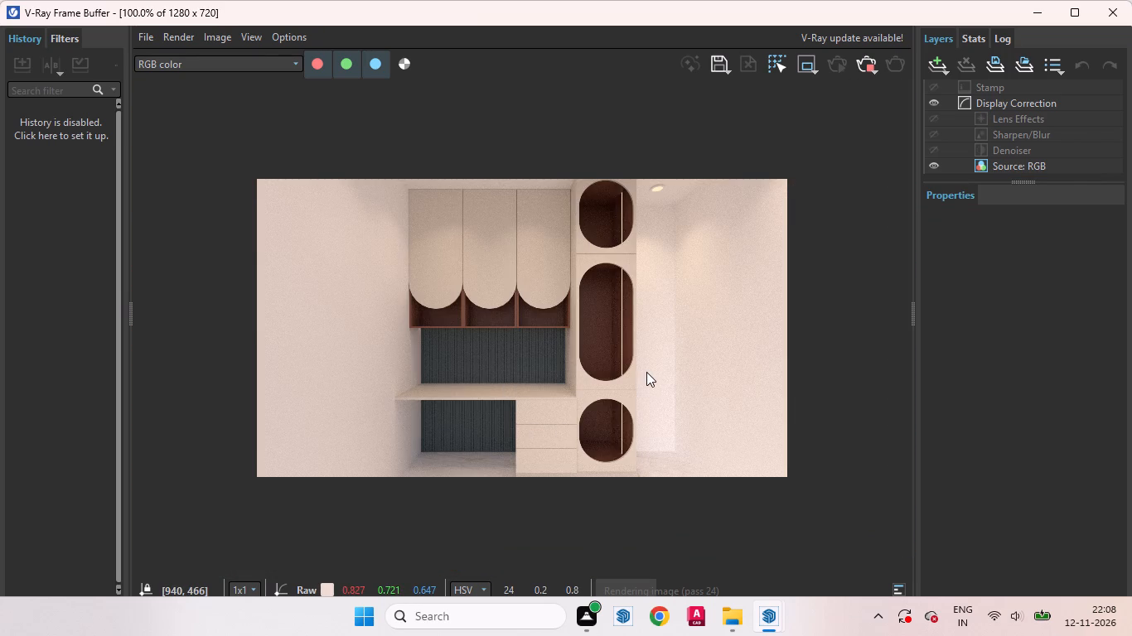
{"action": "scroll", "coordinate": [646, 372], "scroll_direction": "up", "scroll_amount": 1}
{"action": "scroll", "coordinate": [680, 407], "scroll_direction": "down", "scroll_amount": 1}
{"action": "middle_click_drag", "start_coordinate": [683, 407], "coordinate": [638, 404]}
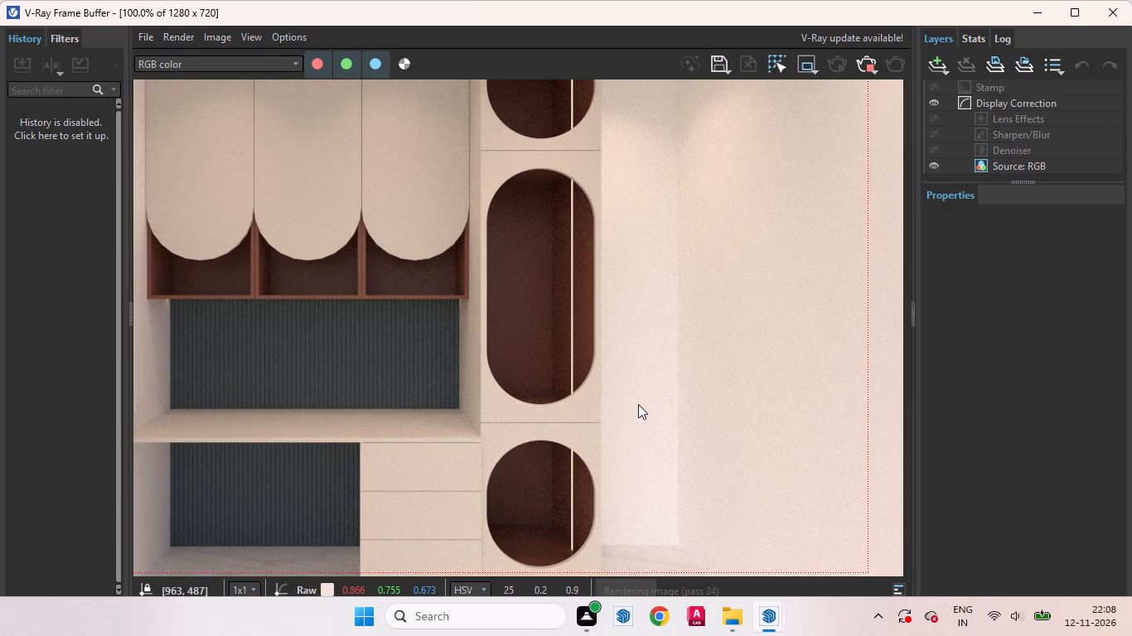
{"action": "middle_click_drag", "start_coordinate": [638, 404], "coordinate": [636, 404]}
{"action": "scroll", "coordinate": [707, 405], "scroll_direction": "down", "scroll_amount": 1}
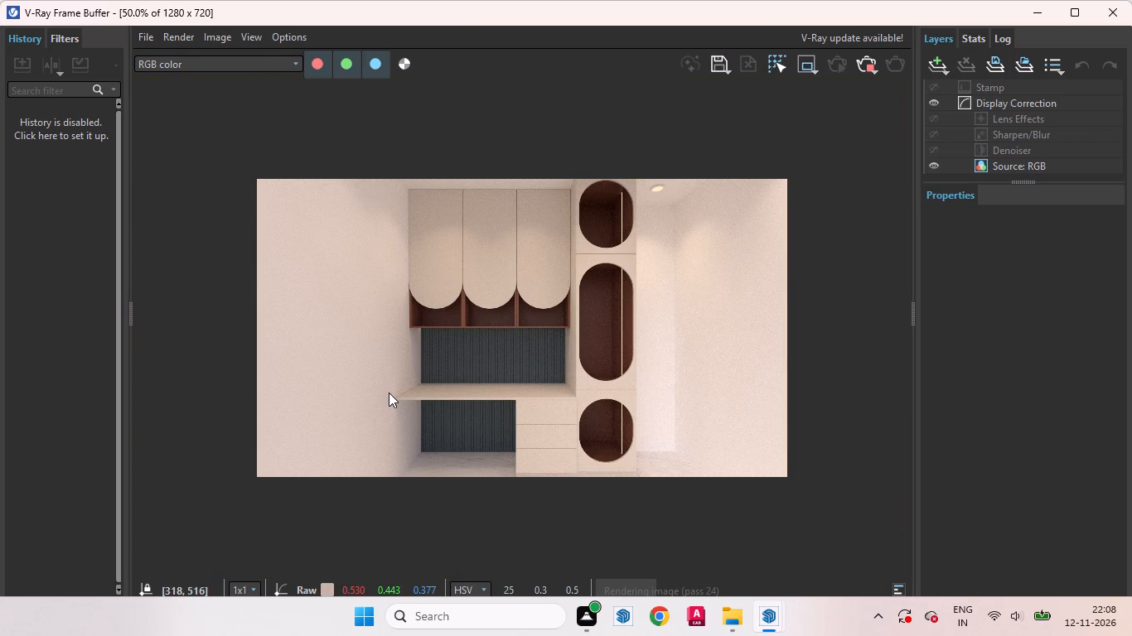
{"action": "middle_click_drag", "start_coordinate": [389, 393], "coordinate": [459, 390]}
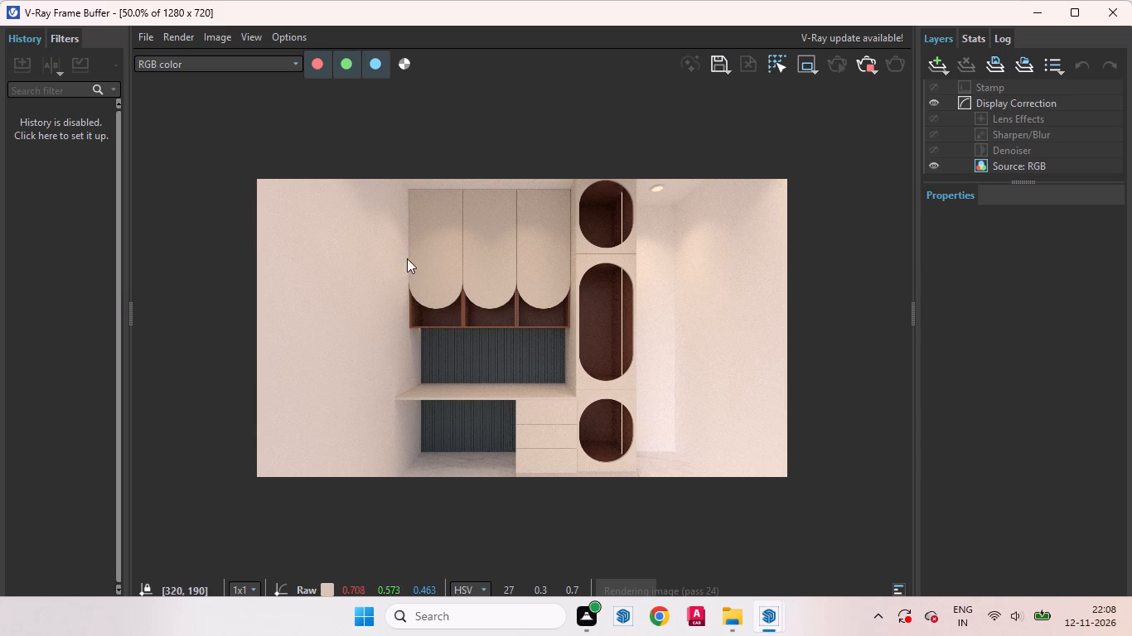
{"action": "scroll", "coordinate": [431, 272], "scroll_direction": "up", "scroll_amount": 1}
{"action": "scroll", "coordinate": [886, 437], "scroll_direction": "down", "scroll_amount": 1}
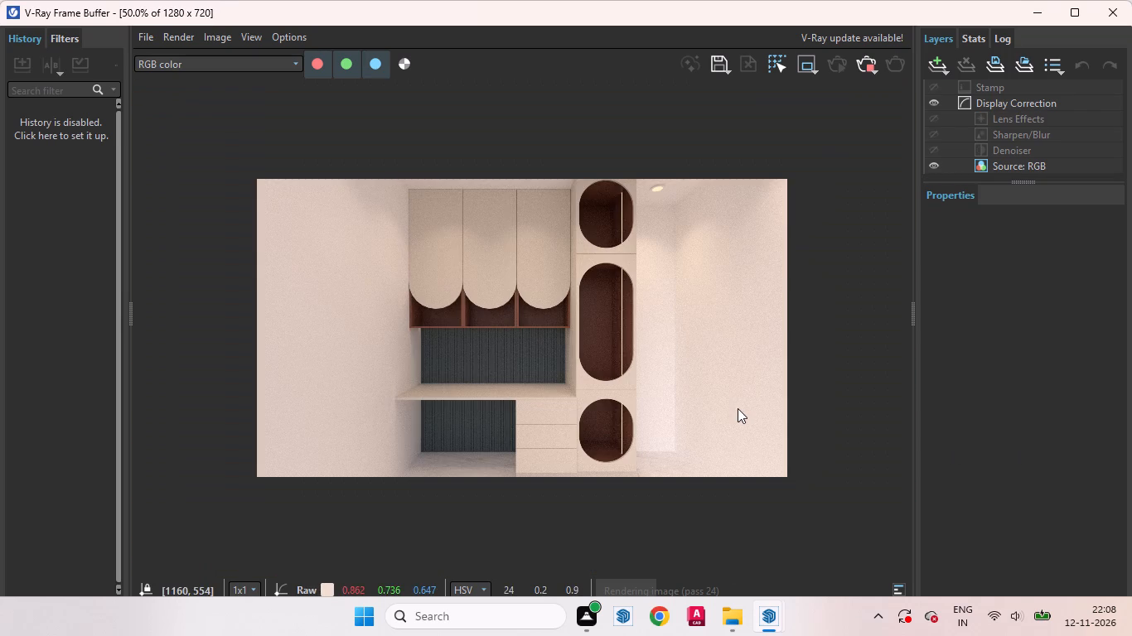
Put the V-Ray Frame Buffer away and examine the inside of the tall unit's middle rounded niche in the model.
{"action": "left_click", "coordinate": [1043, 18]}
{"action": "scroll", "coordinate": [689, 371], "scroll_direction": "down", "scroll_amount": 5}
{"action": "scroll", "coordinate": [745, 359], "scroll_direction": "up", "scroll_amount": 2}
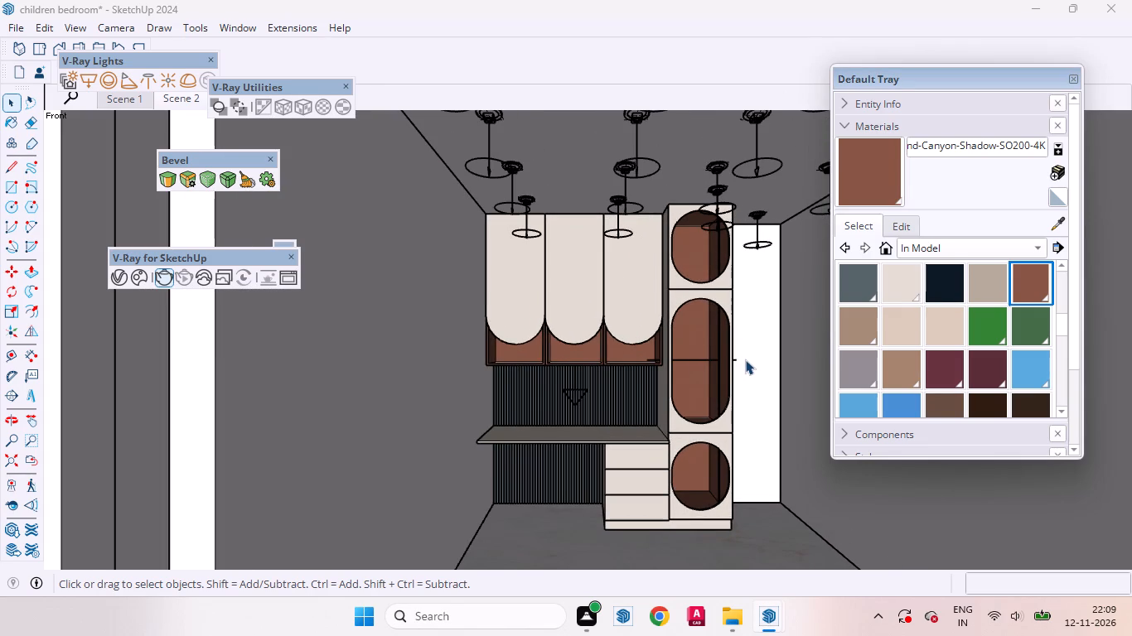
{"action": "scroll", "coordinate": [761, 391], "scroll_direction": "up", "scroll_amount": 1}
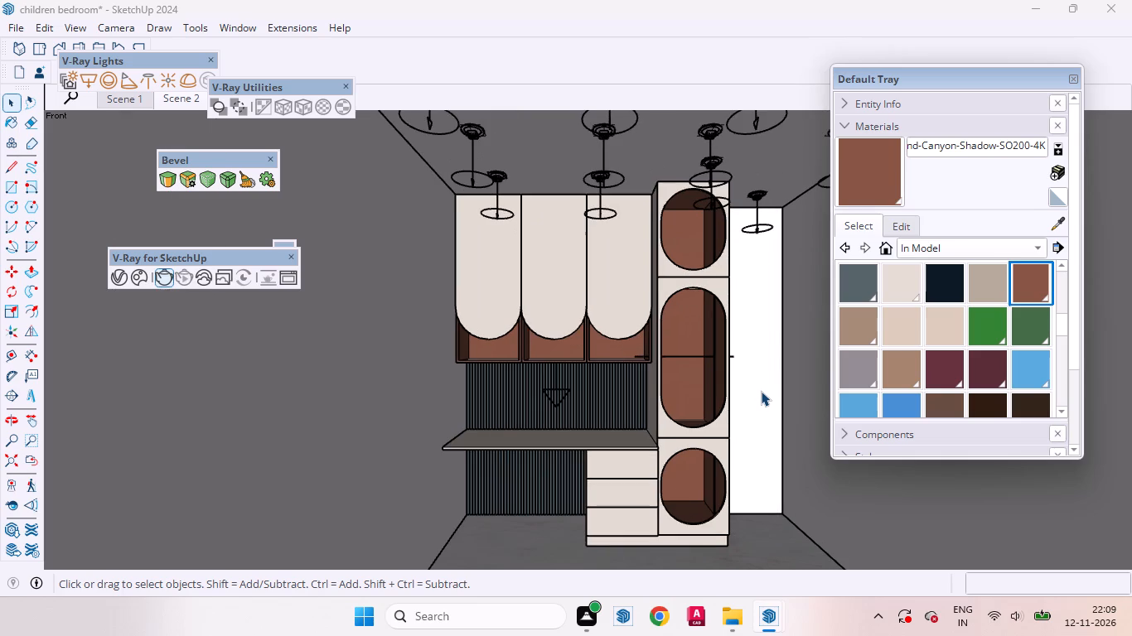
{"action": "scroll", "coordinate": [761, 392], "scroll_direction": "up", "scroll_amount": 13}
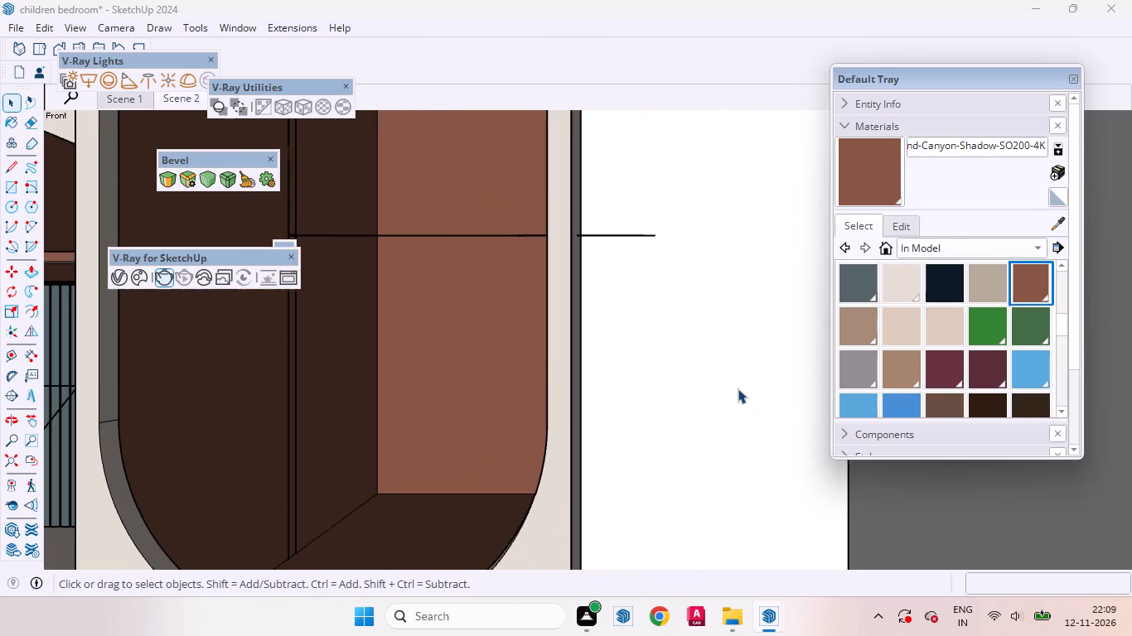
{"action": "scroll", "coordinate": [398, 344], "scroll_direction": "up", "scroll_amount": 2}
{"action": "middle_click_drag", "start_coordinate": [442, 359], "coordinate": [523, 425]}
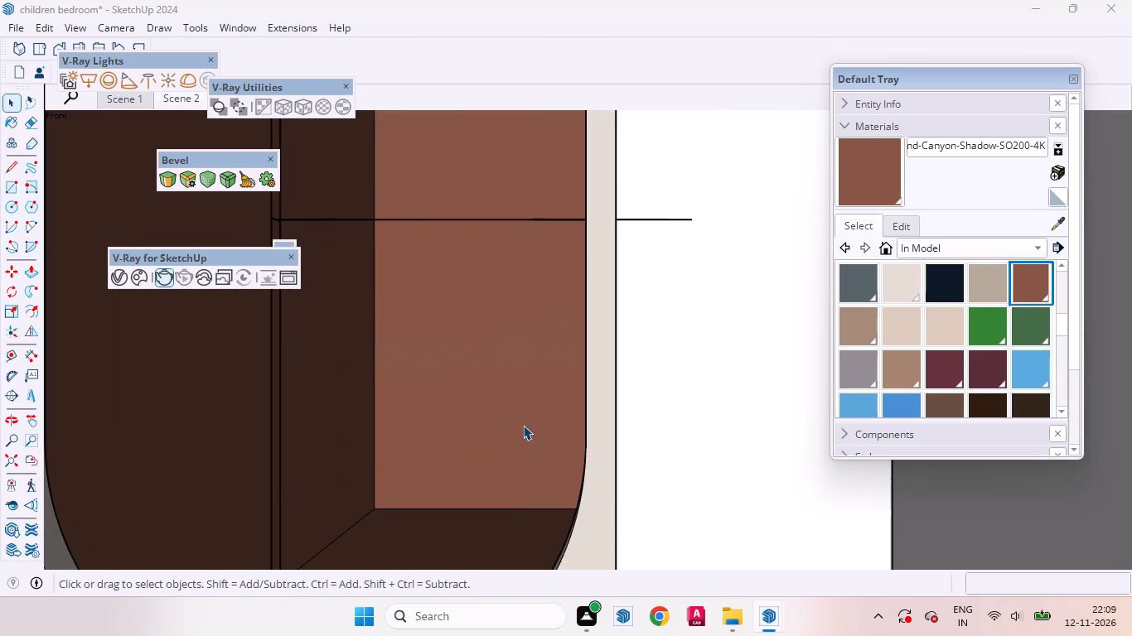
{"action": "middle_click_drag", "start_coordinate": [523, 425], "coordinate": [545, 446]}
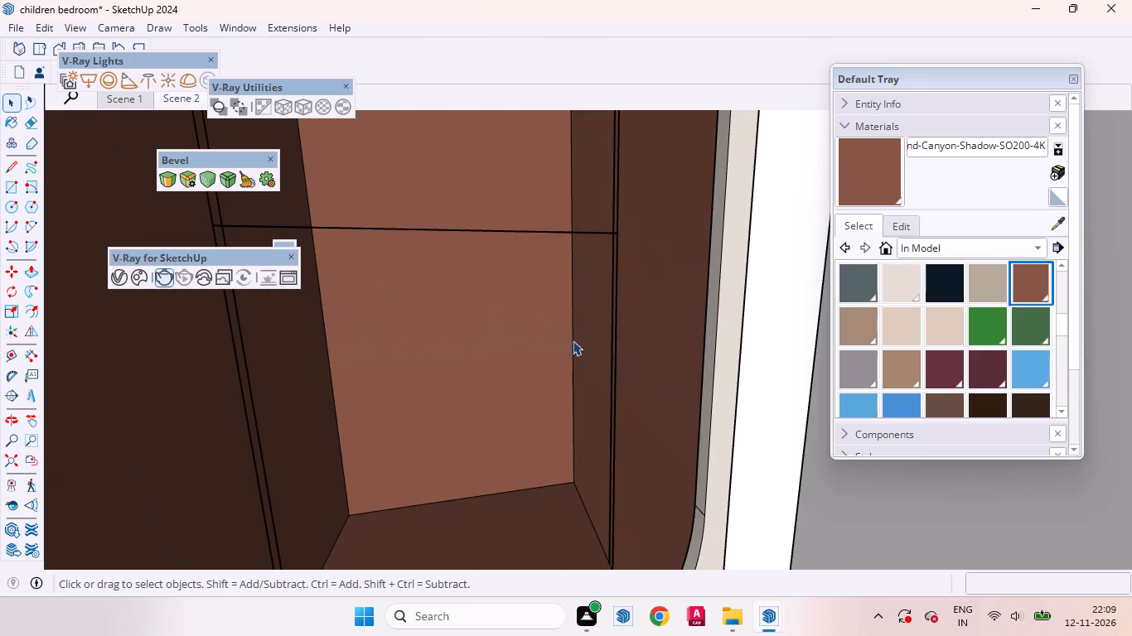
{"action": "scroll", "coordinate": [559, 343], "scroll_direction": "down", "scroll_amount": 3}
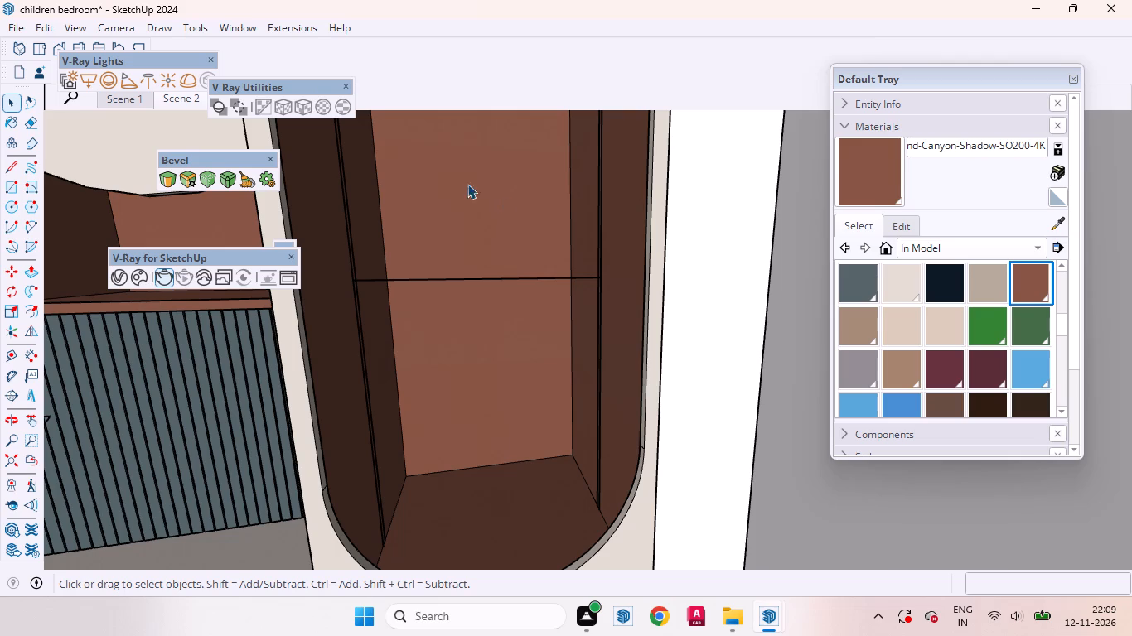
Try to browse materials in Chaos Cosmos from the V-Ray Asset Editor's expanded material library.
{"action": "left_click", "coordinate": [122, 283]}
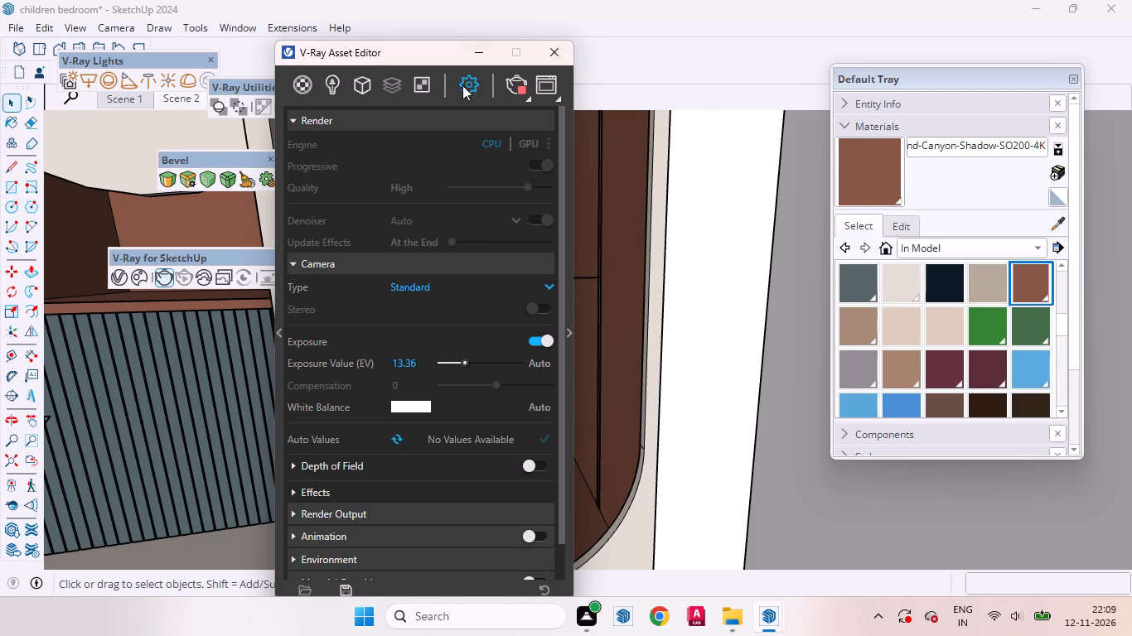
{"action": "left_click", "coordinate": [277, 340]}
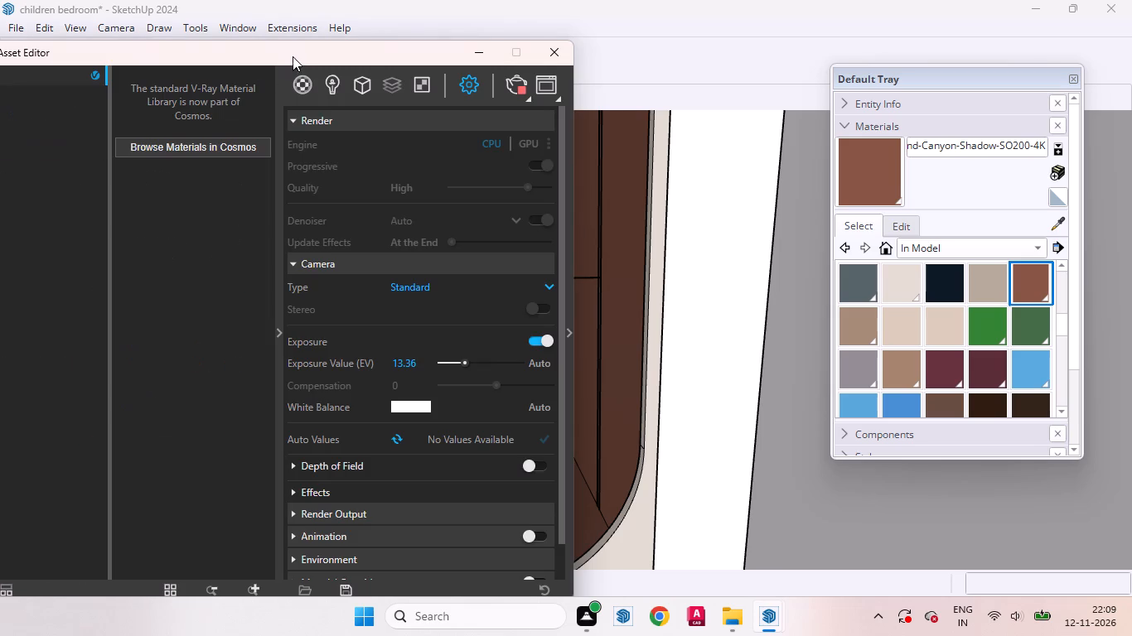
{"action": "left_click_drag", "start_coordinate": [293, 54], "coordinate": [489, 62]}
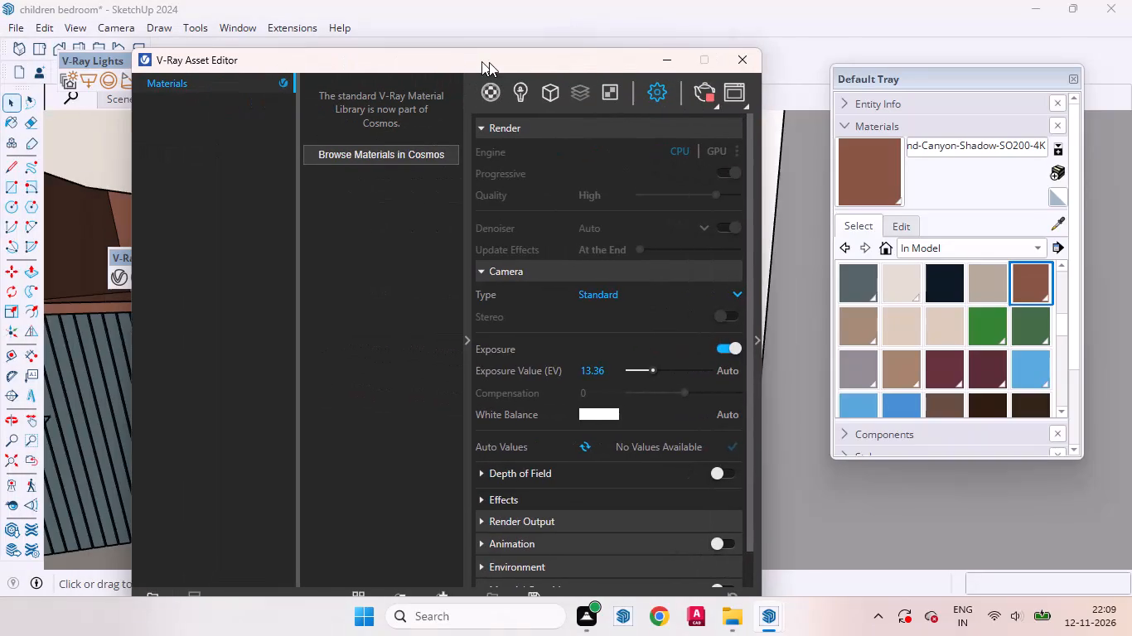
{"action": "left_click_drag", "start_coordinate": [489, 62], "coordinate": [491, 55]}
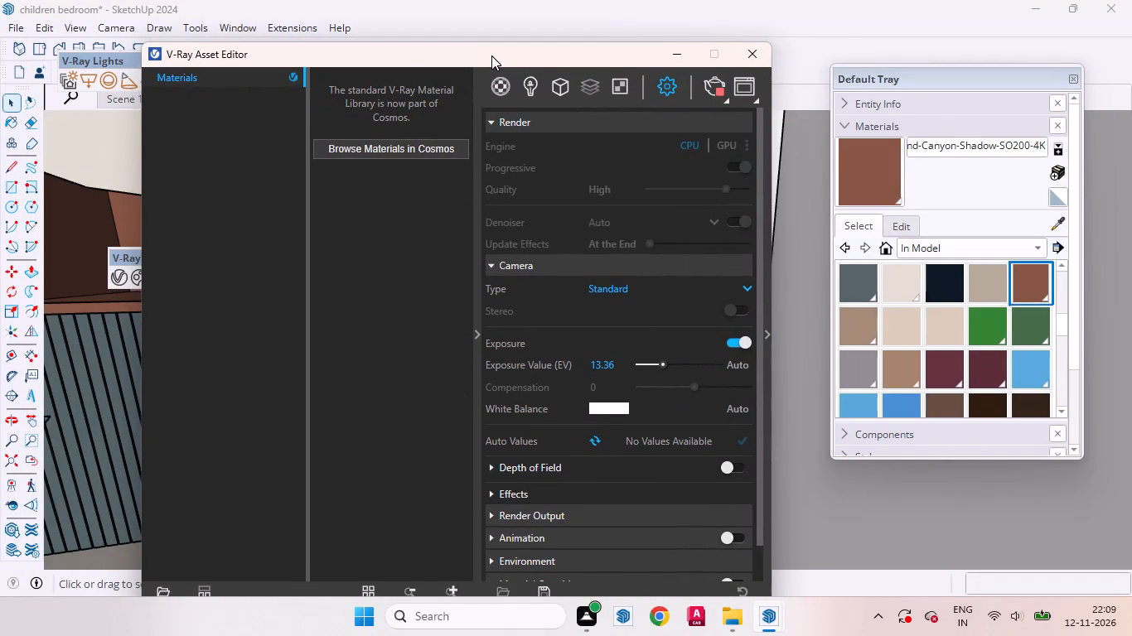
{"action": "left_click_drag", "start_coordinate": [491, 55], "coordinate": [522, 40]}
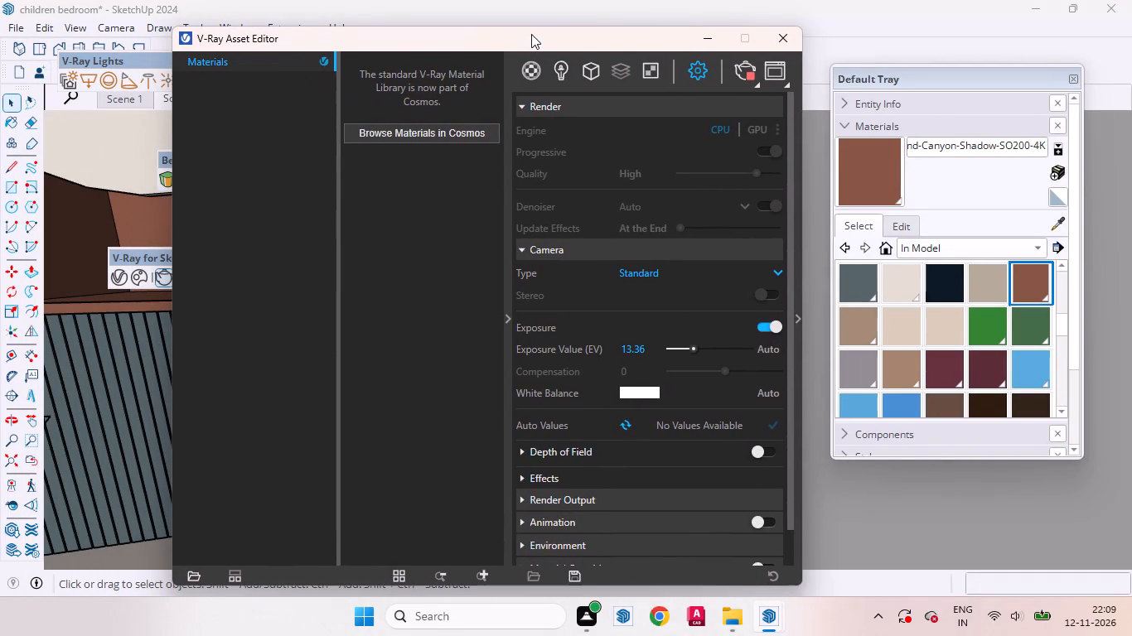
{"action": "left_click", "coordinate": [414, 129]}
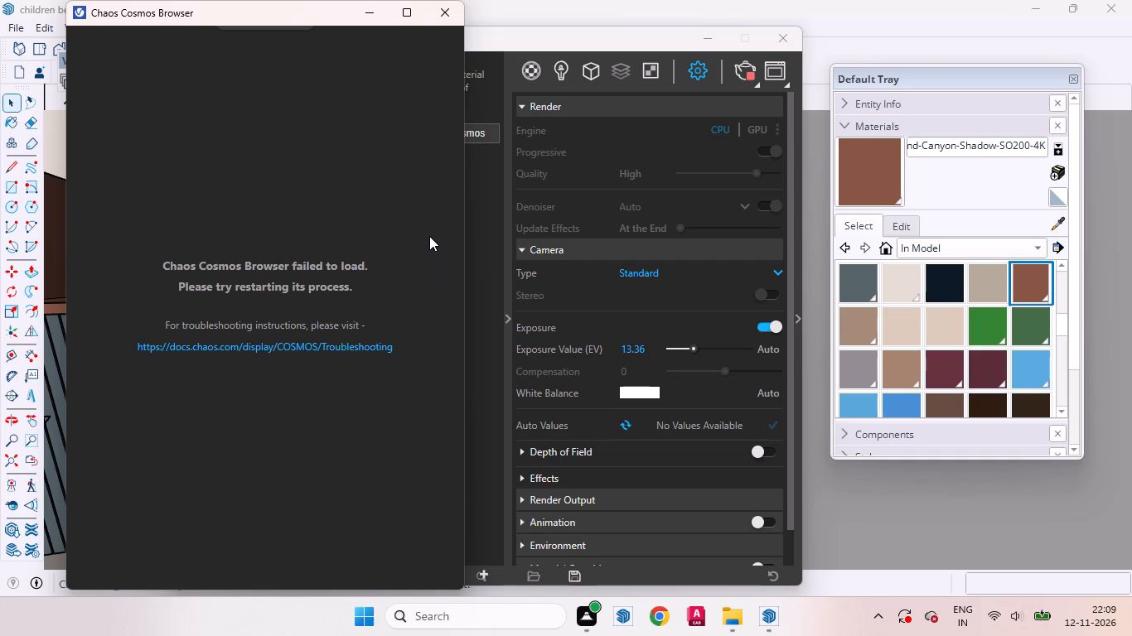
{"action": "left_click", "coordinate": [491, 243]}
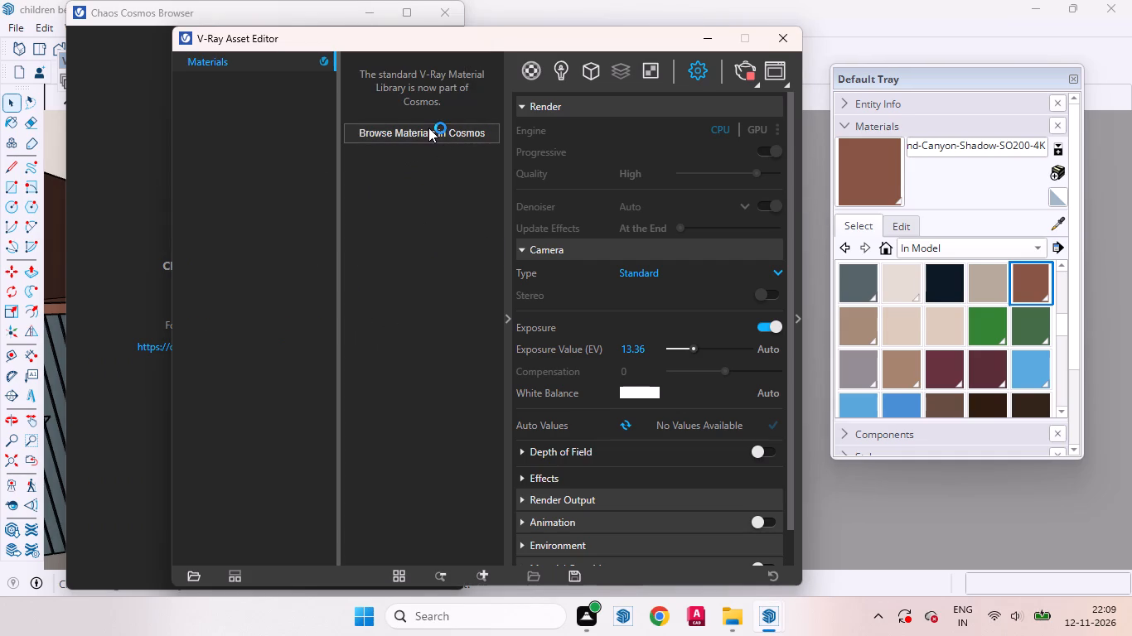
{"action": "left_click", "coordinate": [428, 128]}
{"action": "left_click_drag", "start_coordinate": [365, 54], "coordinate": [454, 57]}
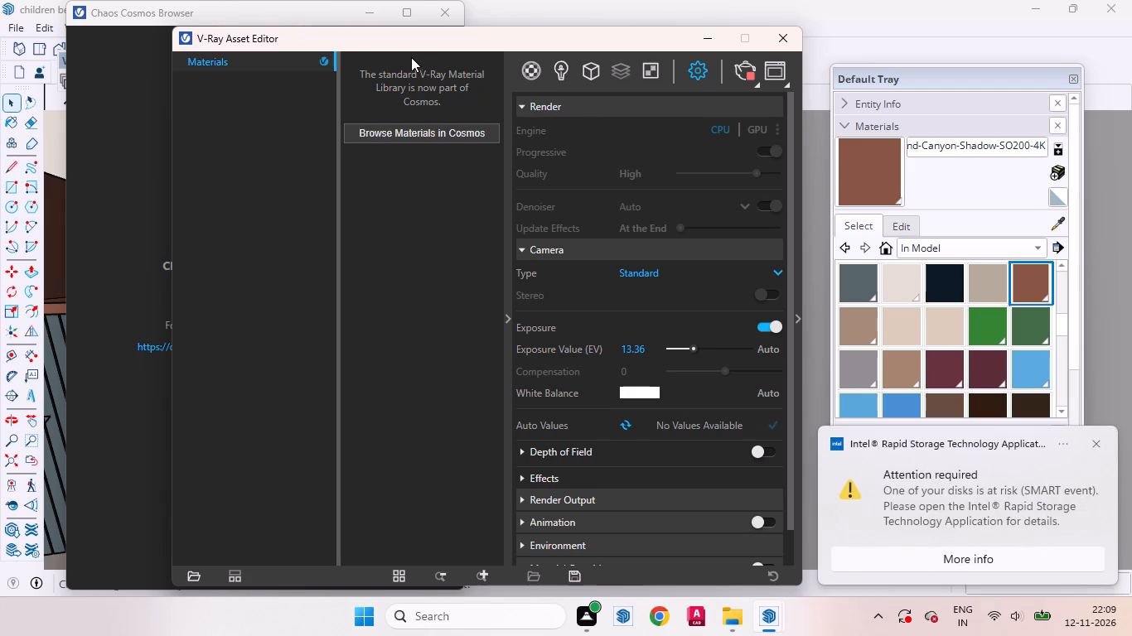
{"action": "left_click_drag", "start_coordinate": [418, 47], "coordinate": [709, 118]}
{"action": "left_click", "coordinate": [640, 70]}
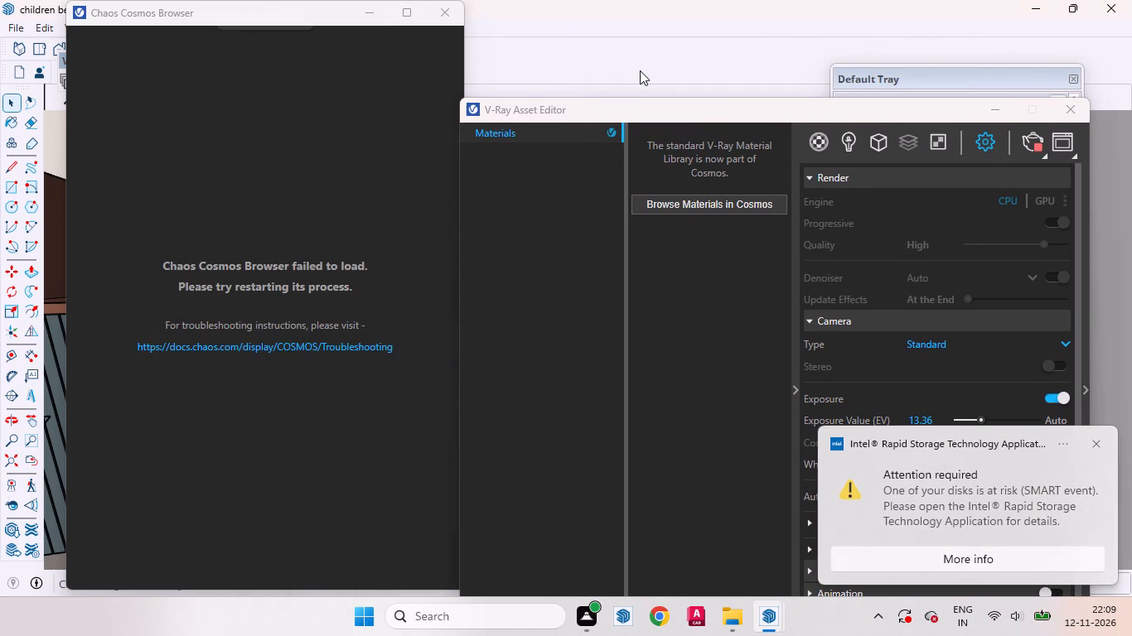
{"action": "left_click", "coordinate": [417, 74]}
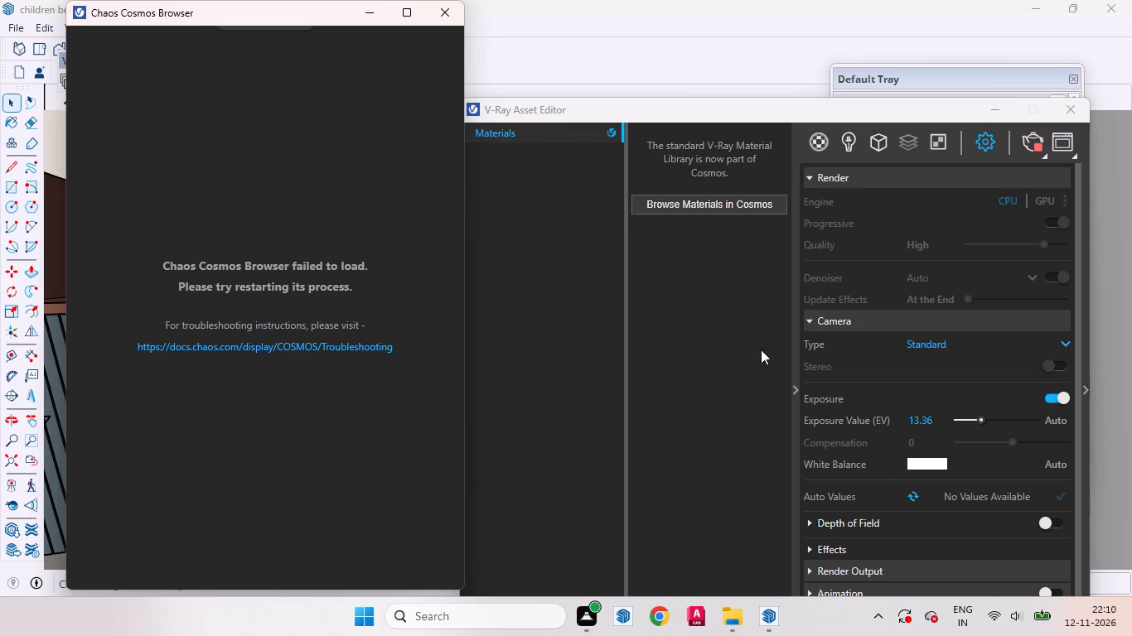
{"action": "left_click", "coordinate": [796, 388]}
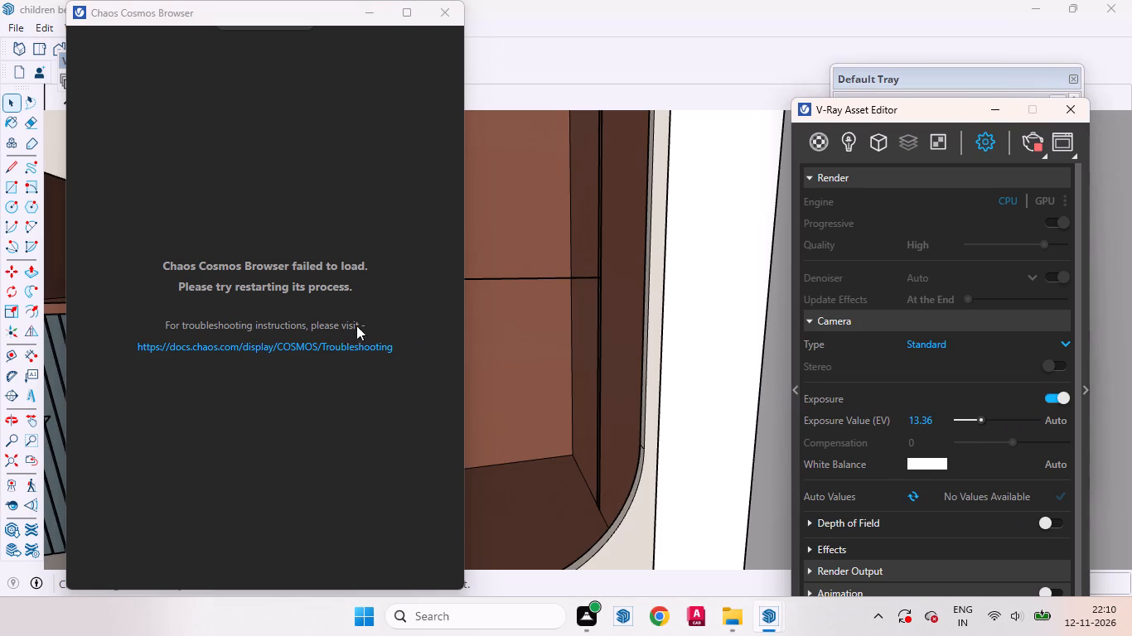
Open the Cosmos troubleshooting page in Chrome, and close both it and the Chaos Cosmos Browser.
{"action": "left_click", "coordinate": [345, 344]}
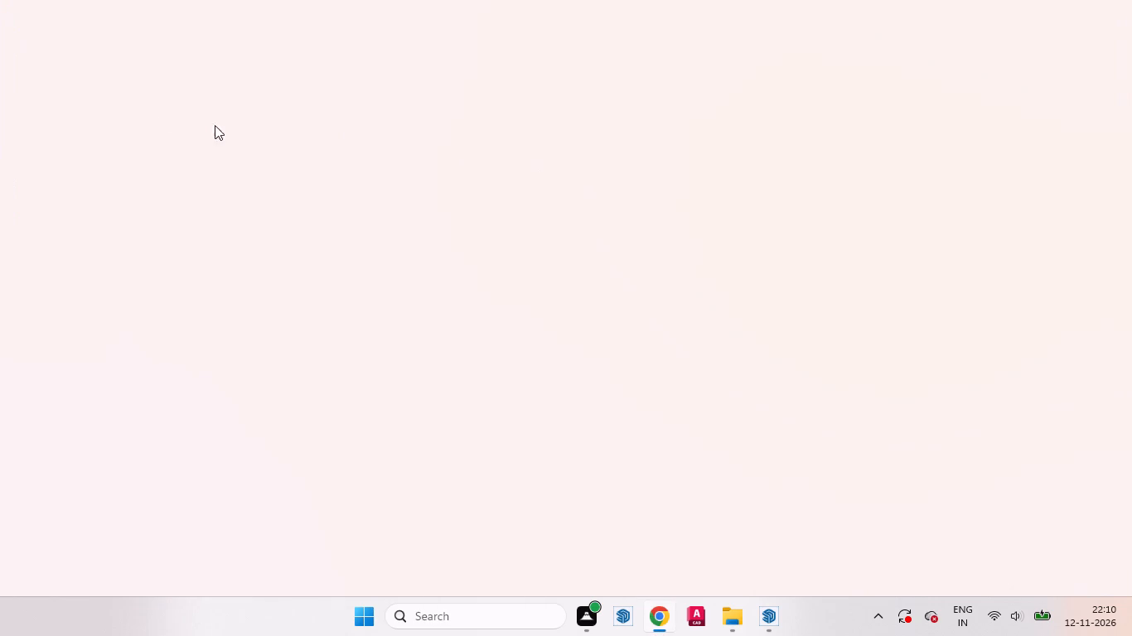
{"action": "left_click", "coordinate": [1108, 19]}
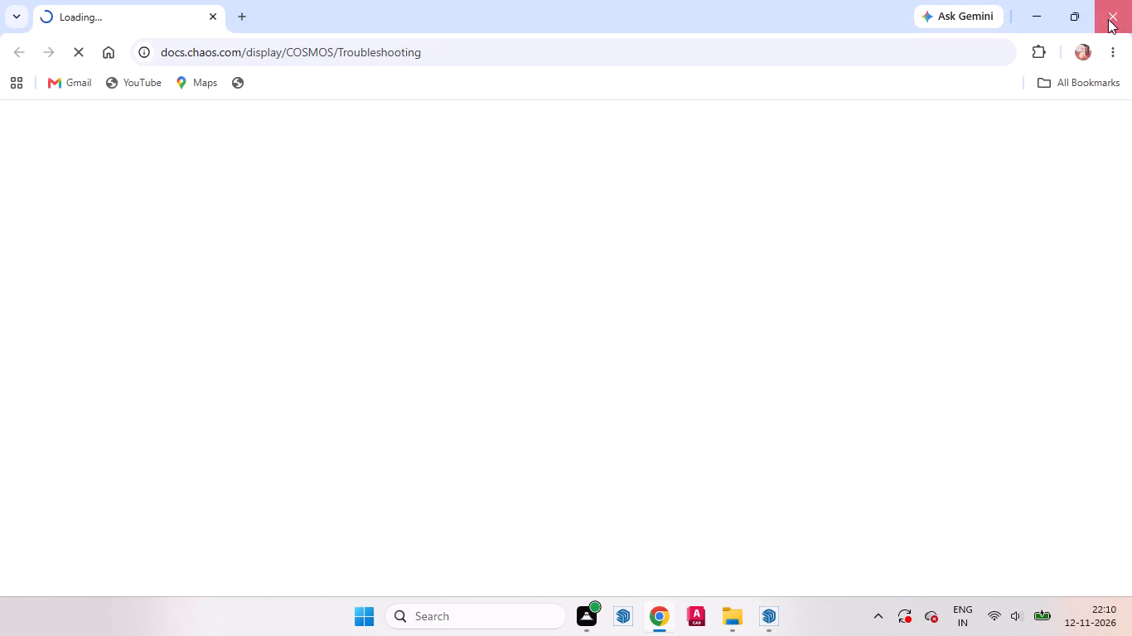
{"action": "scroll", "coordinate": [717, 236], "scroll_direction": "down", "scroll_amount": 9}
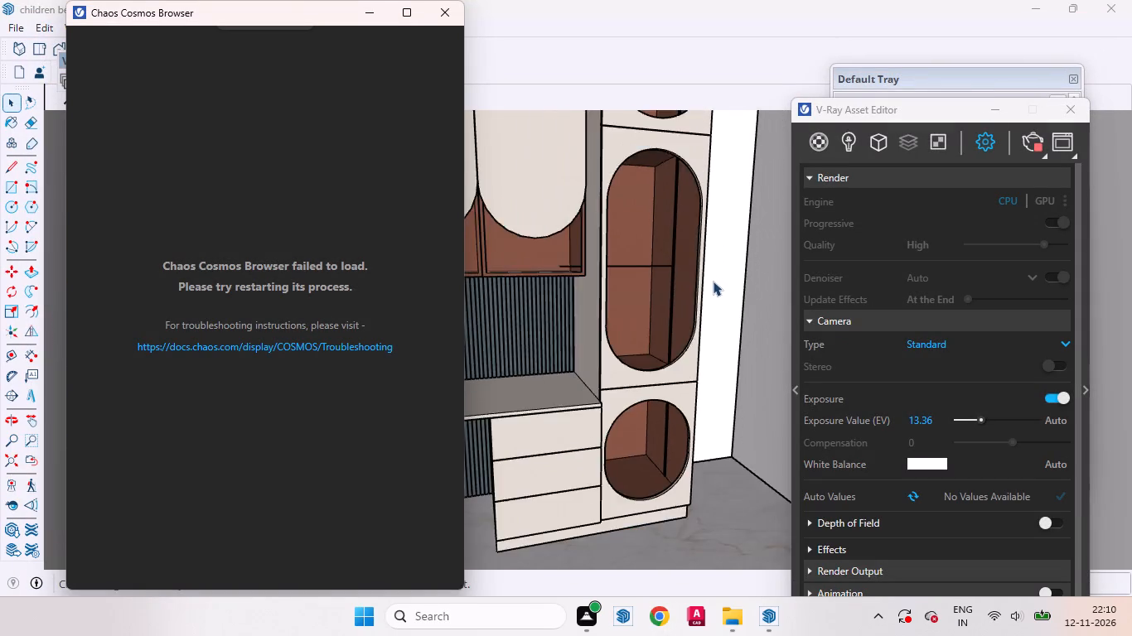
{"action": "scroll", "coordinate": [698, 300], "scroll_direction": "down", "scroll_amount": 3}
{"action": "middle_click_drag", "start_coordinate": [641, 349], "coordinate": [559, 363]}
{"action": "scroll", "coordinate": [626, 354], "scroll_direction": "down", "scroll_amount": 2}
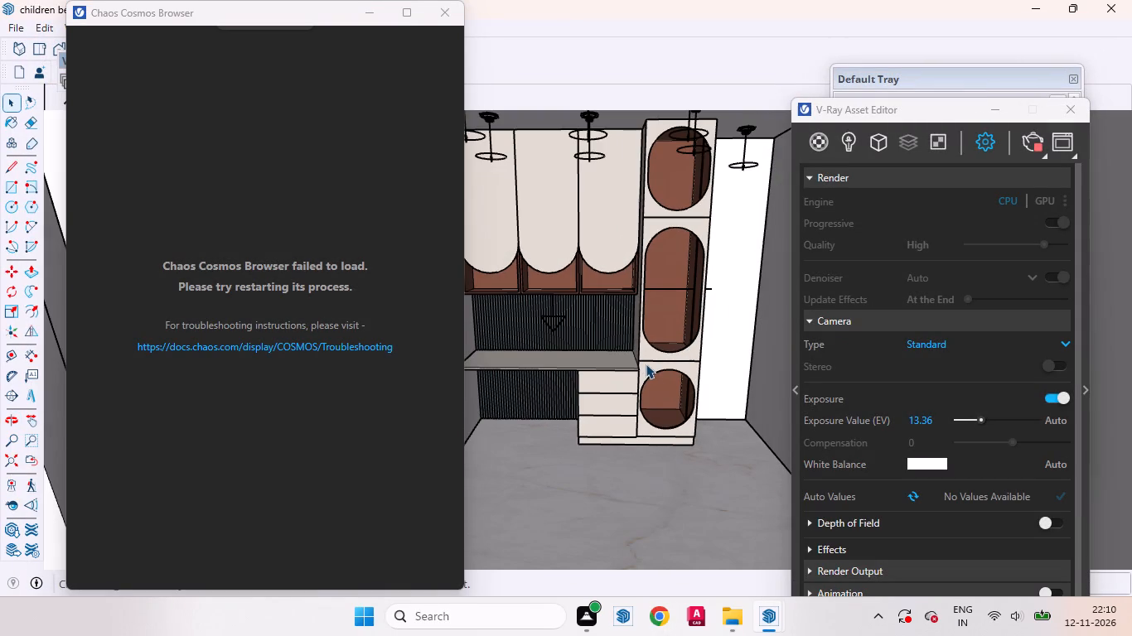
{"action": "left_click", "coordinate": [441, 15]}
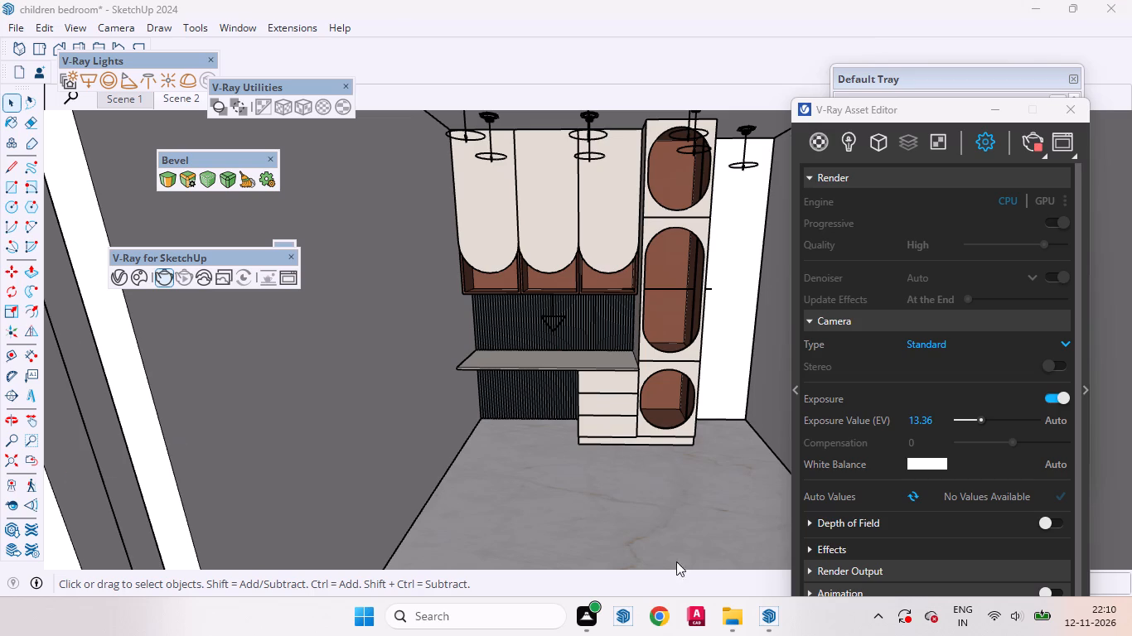
Bring back the V-Ray Frame Buffer and examine the wall cabinets, desk and fluted panels in the running render.
{"action": "left_click", "coordinate": [778, 619]}
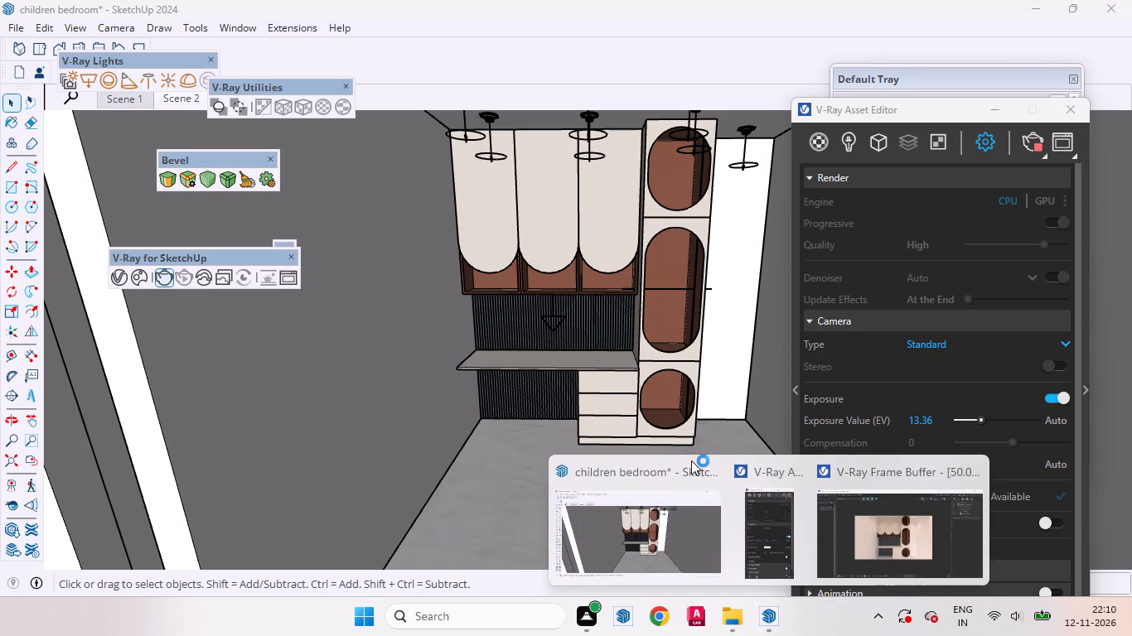
{"action": "left_click", "coordinate": [862, 535]}
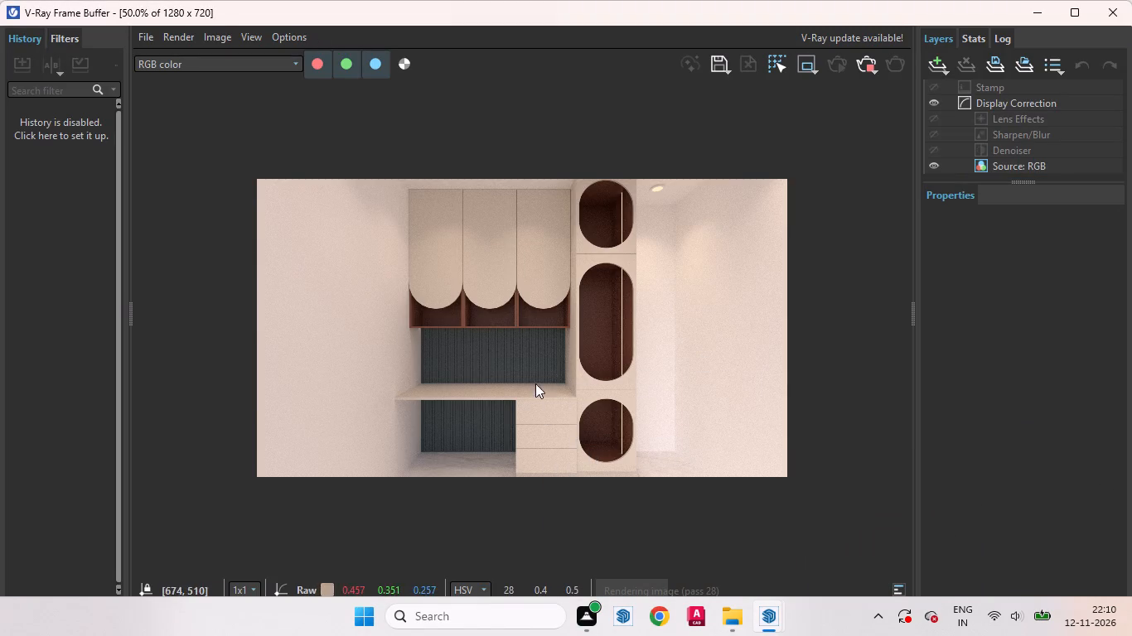
{"action": "scroll", "coordinate": [541, 355], "scroll_direction": "up", "scroll_amount": 1}
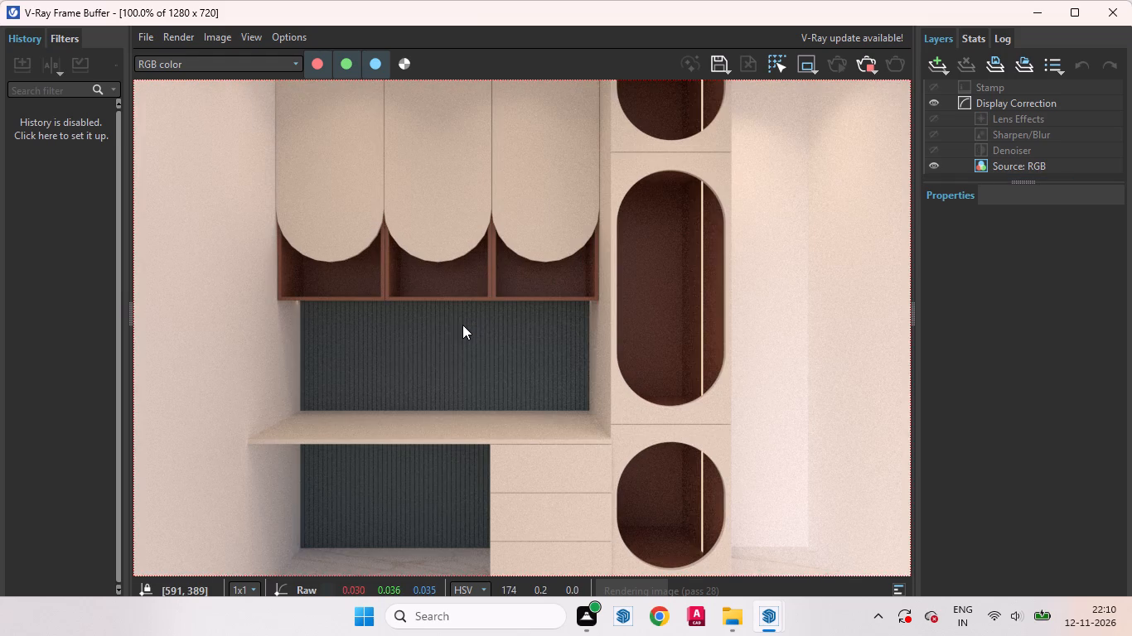
{"action": "middle_click_drag", "start_coordinate": [551, 260], "coordinate": [593, 373]}
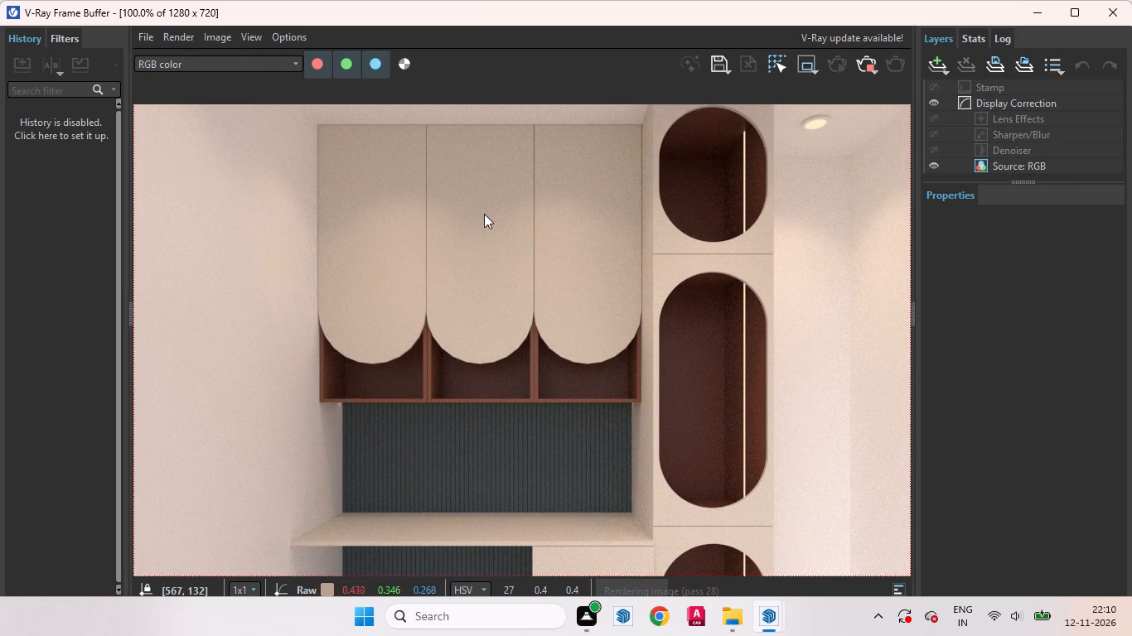
{"action": "middle_click_drag", "start_coordinate": [484, 214], "coordinate": [425, 214]}
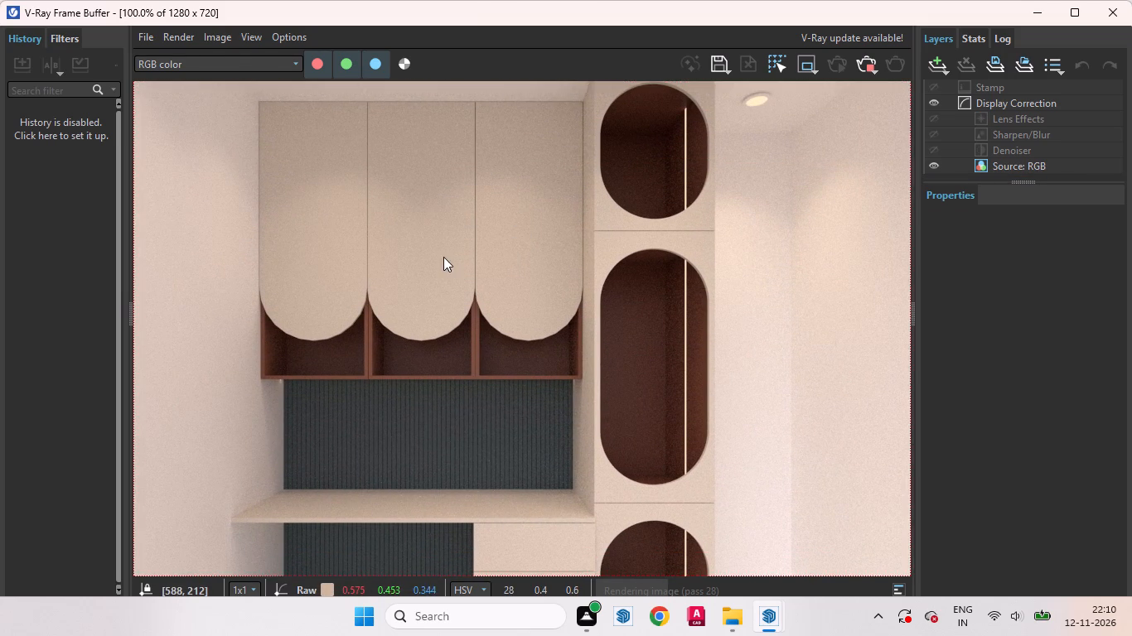
{"action": "middle_click_drag", "start_coordinate": [442, 257], "coordinate": [485, 121]}
{"action": "middle_click_drag", "start_coordinate": [485, 320], "coordinate": [509, 263]}
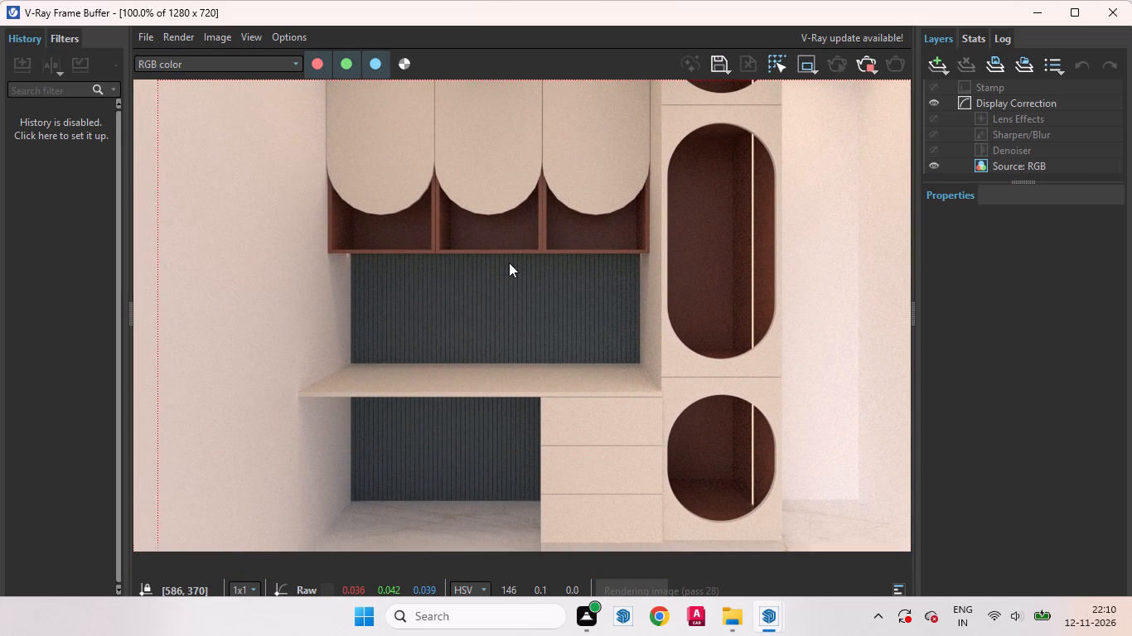
{"action": "middle_click_drag", "start_coordinate": [509, 263], "coordinate": [595, 267]}
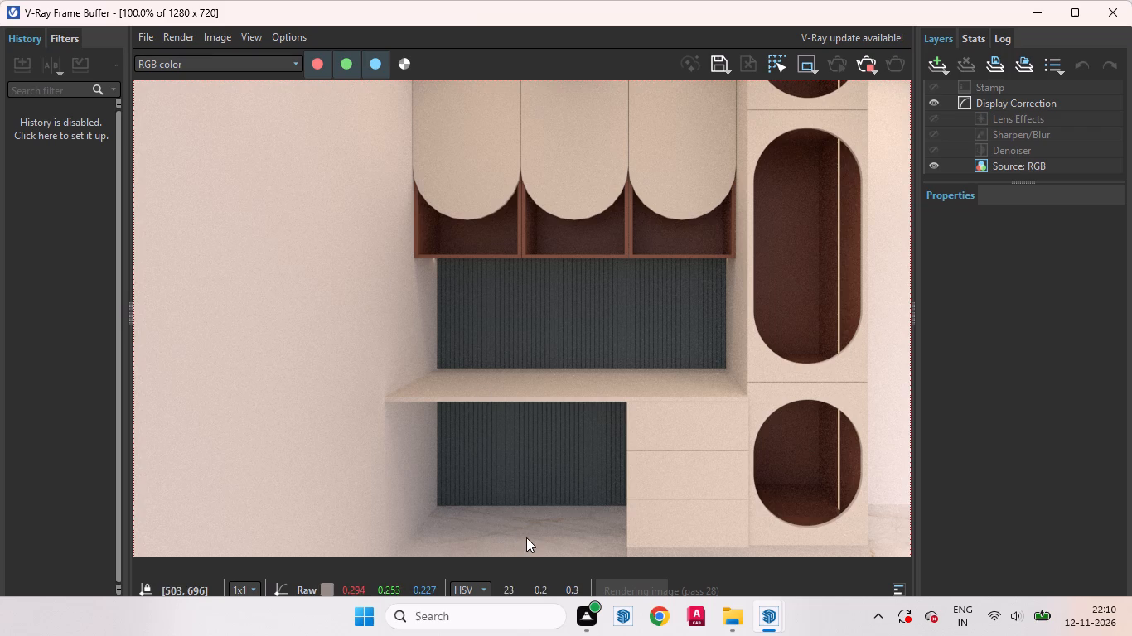
{"action": "scroll", "coordinate": [526, 537], "scroll_direction": "up", "scroll_amount": 2}
{"action": "scroll", "coordinate": [509, 466], "scroll_direction": "down", "scroll_amount": 1}
{"action": "middle_click_drag", "start_coordinate": [504, 412], "coordinate": [457, 488]}
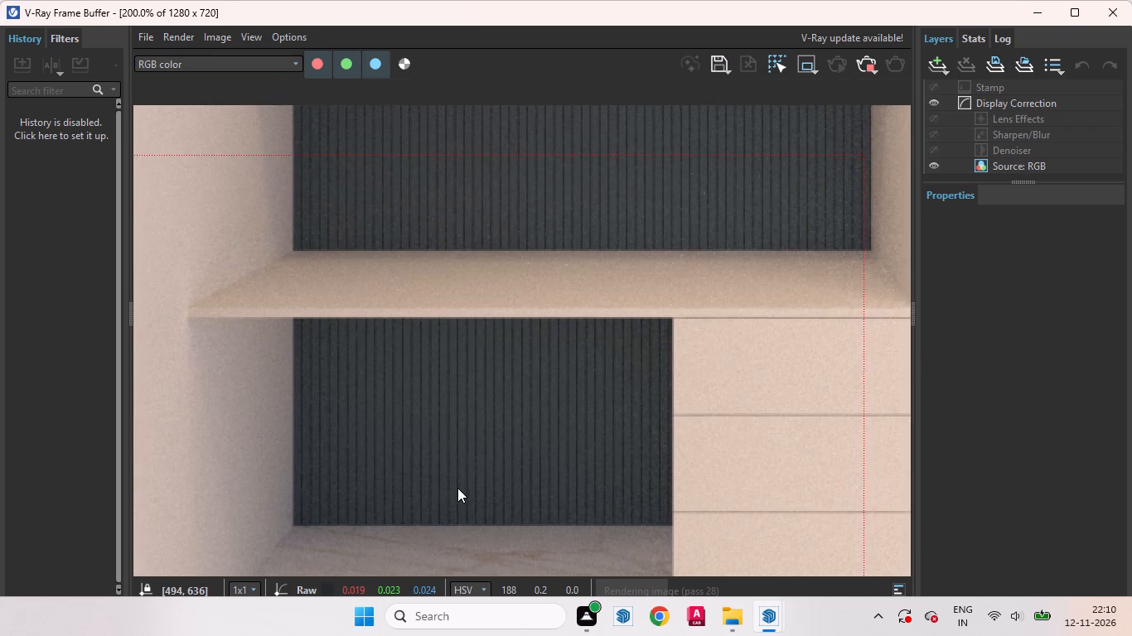
{"action": "middle_click_drag", "start_coordinate": [457, 488], "coordinate": [457, 488]}
{"action": "scroll", "coordinate": [457, 446], "scroll_direction": "down", "scroll_amount": 2}
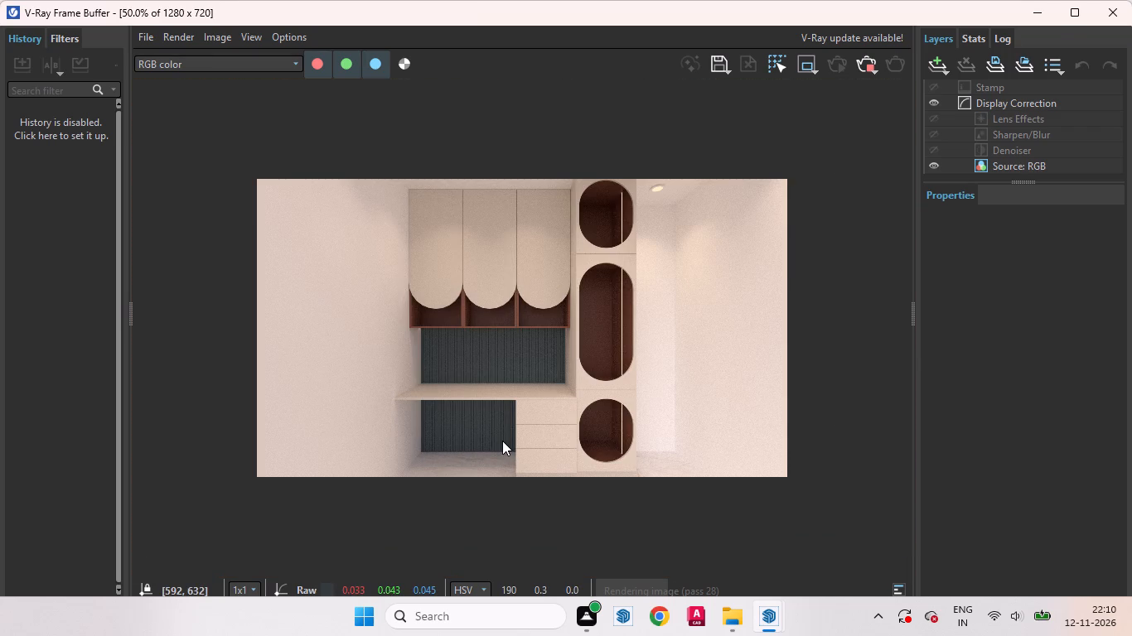
Examine the open shelves under the wall cabinets, the desk drawers and the tall unit's niches, and view the whole image.
{"action": "scroll", "coordinate": [432, 262], "scroll_direction": "up", "scroll_amount": 1}
{"action": "middle_click_drag", "start_coordinate": [402, 373], "coordinate": [450, 342]}
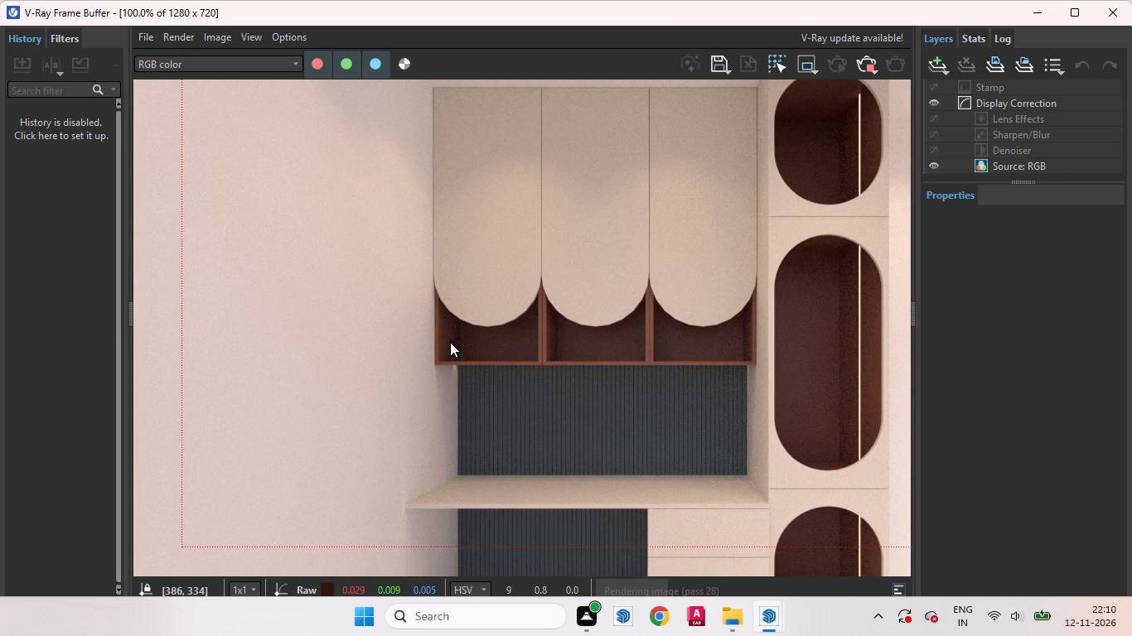
{"action": "middle_click_drag", "start_coordinate": [450, 342], "coordinate": [409, 316]}
{"action": "scroll", "coordinate": [511, 324], "scroll_direction": "up", "scroll_amount": 1}
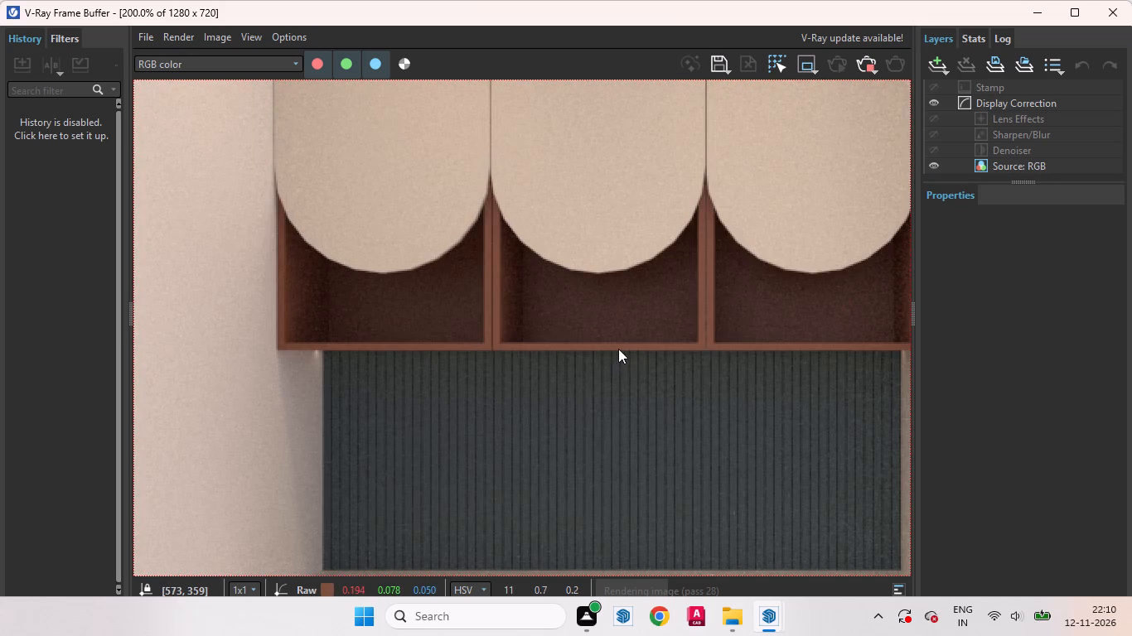
{"action": "scroll", "coordinate": [520, 361], "scroll_direction": "down", "scroll_amount": 1}
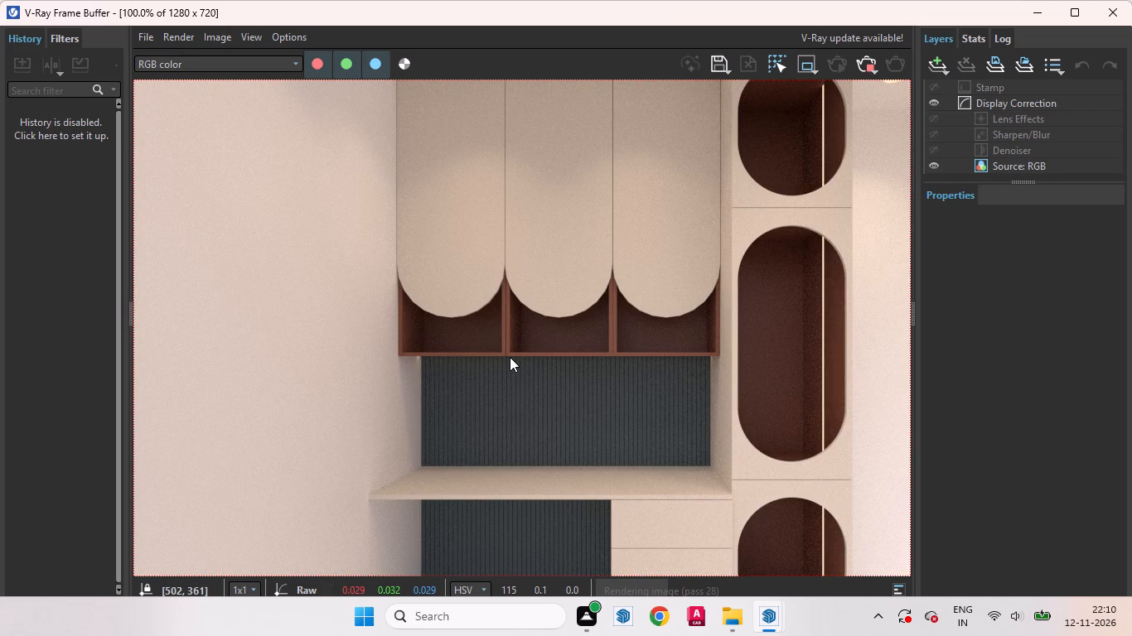
{"action": "middle_click_drag", "start_coordinate": [782, 421], "coordinate": [676, 276]}
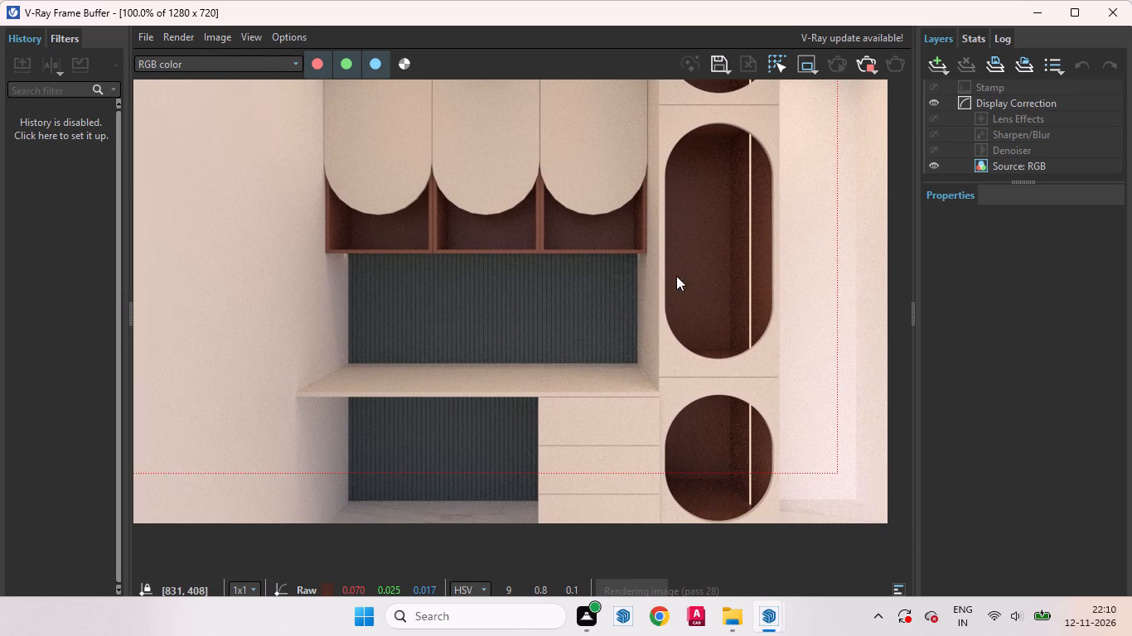
{"action": "middle_click_drag", "start_coordinate": [676, 276], "coordinate": [633, 266]}
{"action": "scroll", "coordinate": [749, 330], "scroll_direction": "down", "scroll_amount": 1}
{"action": "scroll", "coordinate": [525, 436], "scroll_direction": "up", "scroll_amount": 2}
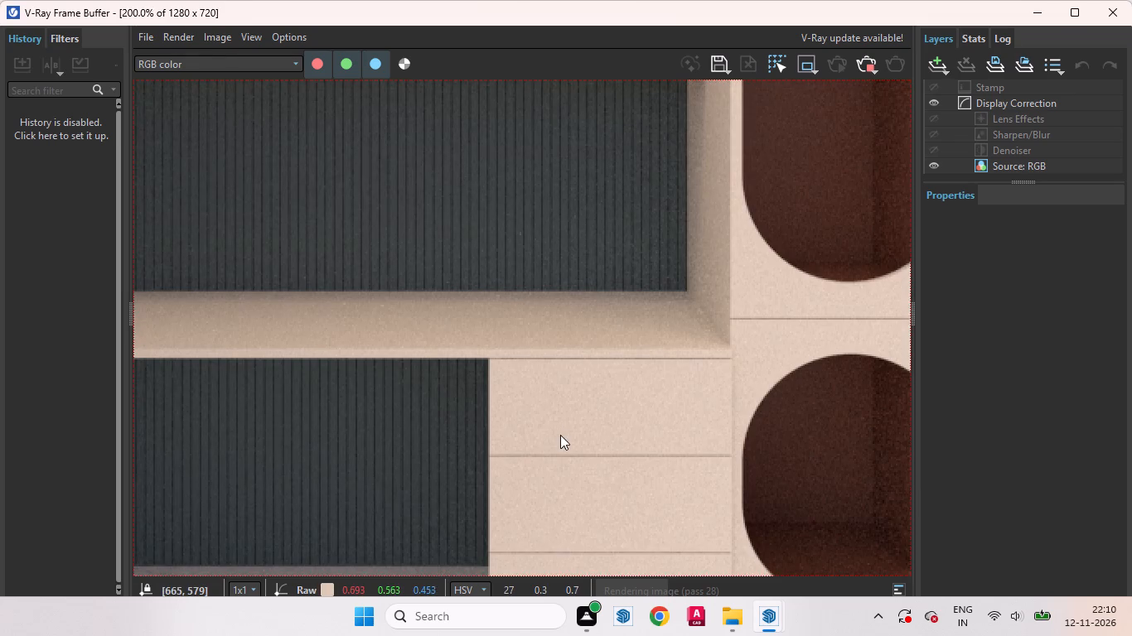
{"action": "middle_click_drag", "start_coordinate": [562, 433], "coordinate": [543, 295]}
{"action": "scroll", "coordinate": [554, 351], "scroll_direction": "down", "scroll_amount": 1}
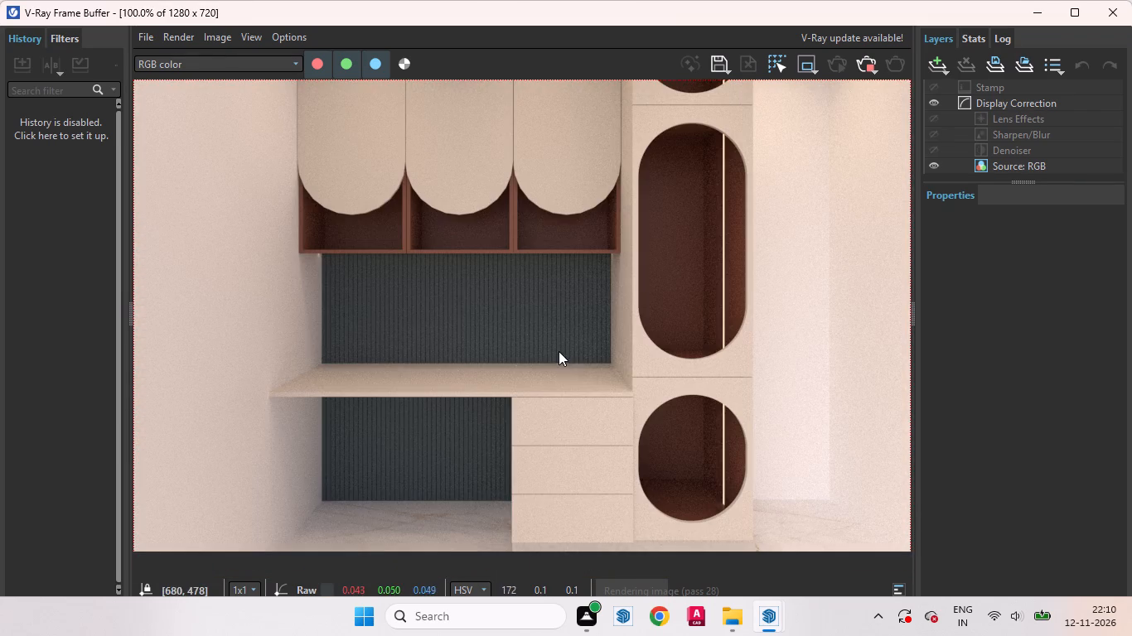
{"action": "scroll", "coordinate": [556, 393], "scroll_direction": "down", "scroll_amount": 1}
{"action": "scroll", "coordinate": [633, 479], "scroll_direction": "up", "scroll_amount": 2}
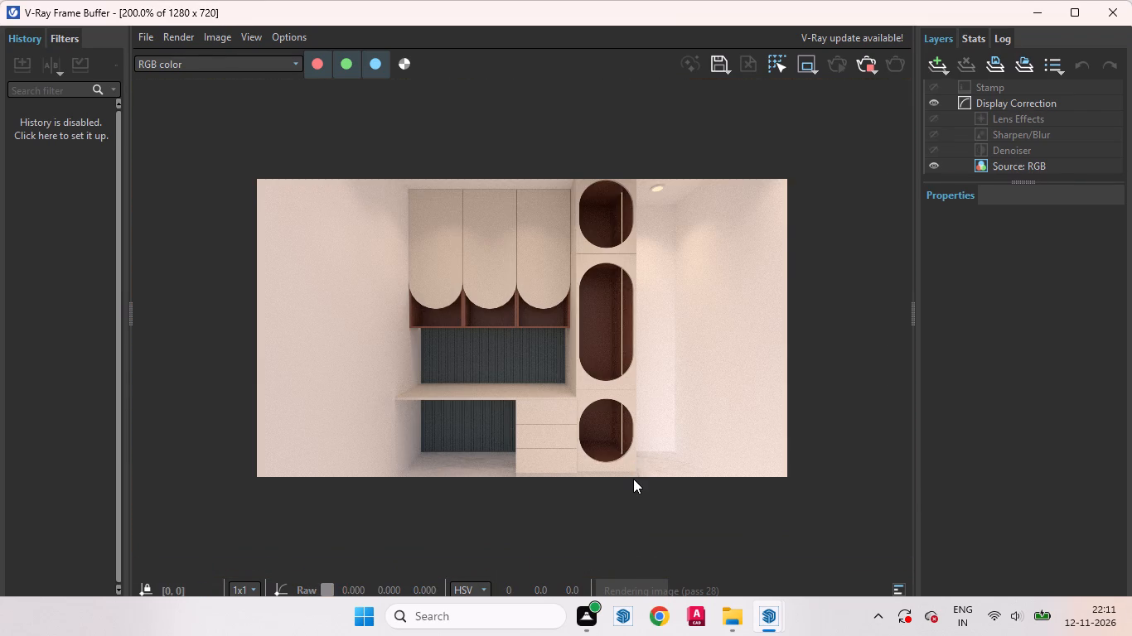
{"action": "scroll", "coordinate": [640, 425], "scroll_direction": "down", "scroll_amount": 1}
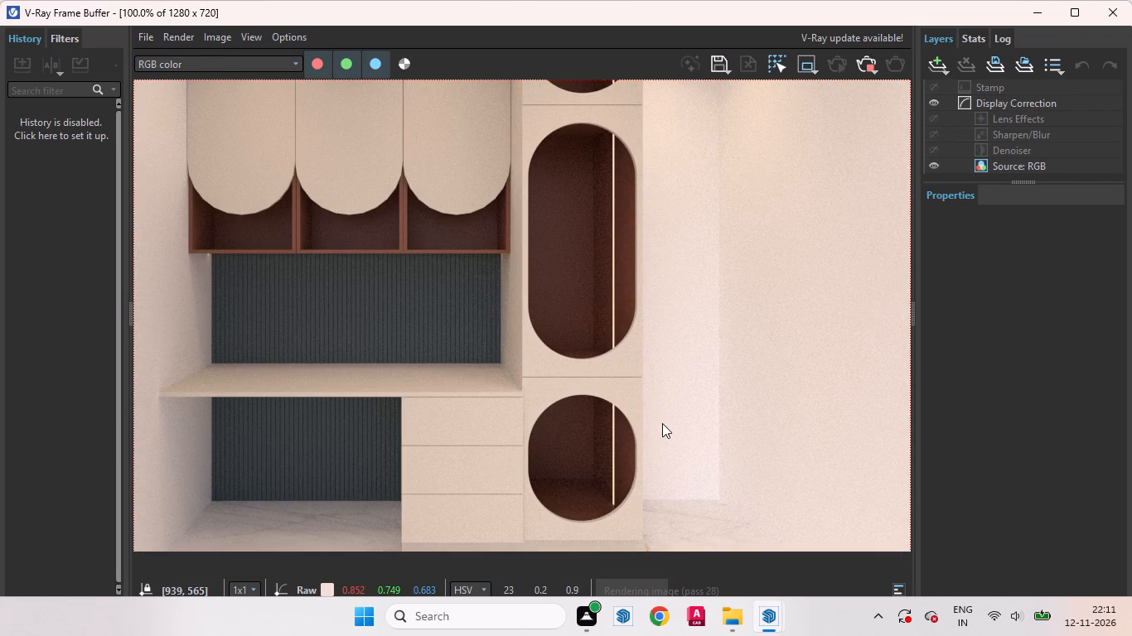
{"action": "middle_click_drag", "start_coordinate": [583, 513], "coordinate": [736, 552]}
{"action": "middle_click_drag", "start_coordinate": [628, 412], "coordinate": [646, 459]}
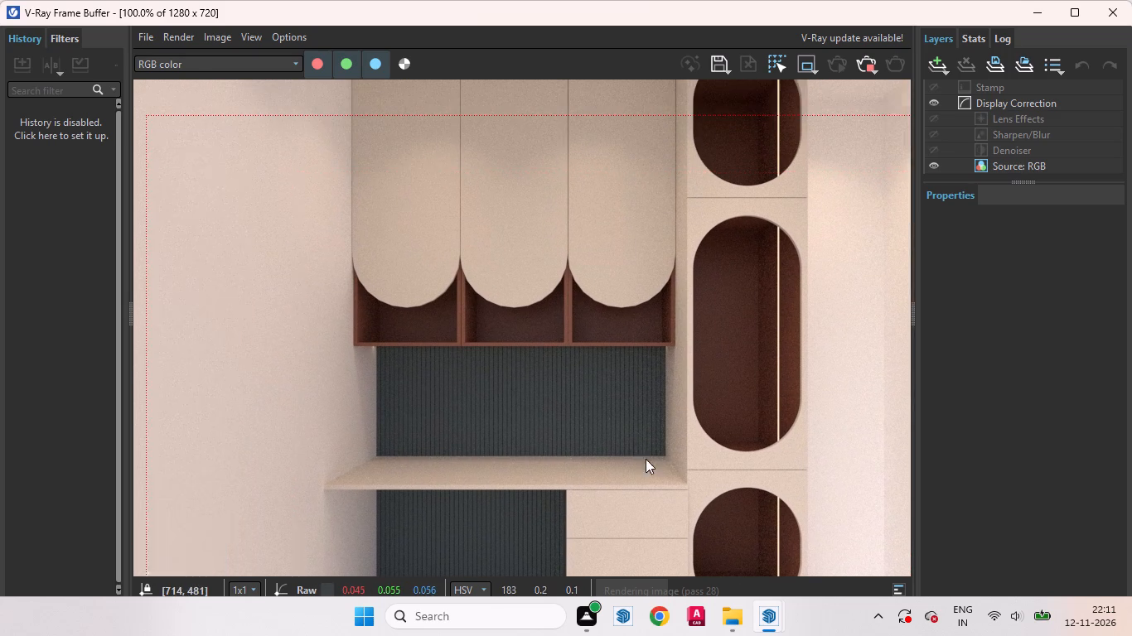
{"action": "middle_click_drag", "start_coordinate": [646, 459], "coordinate": [662, 484]}
{"action": "middle_click_drag", "start_coordinate": [520, 384], "coordinate": [531, 434]}
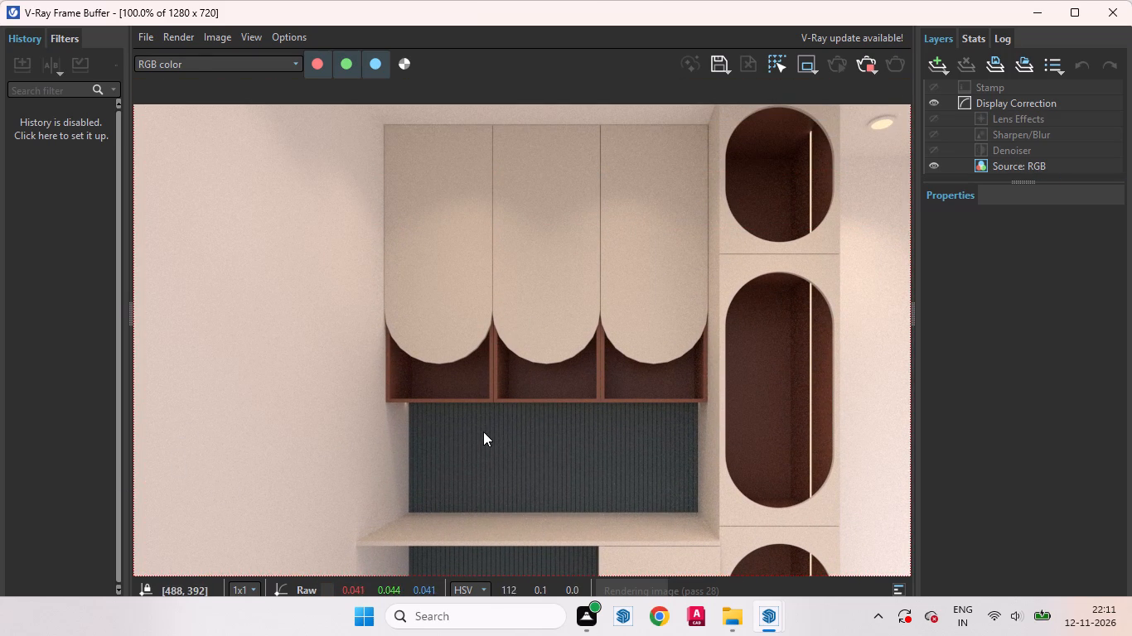
{"action": "scroll", "coordinate": [735, 397], "scroll_direction": "down", "scroll_amount": 1}
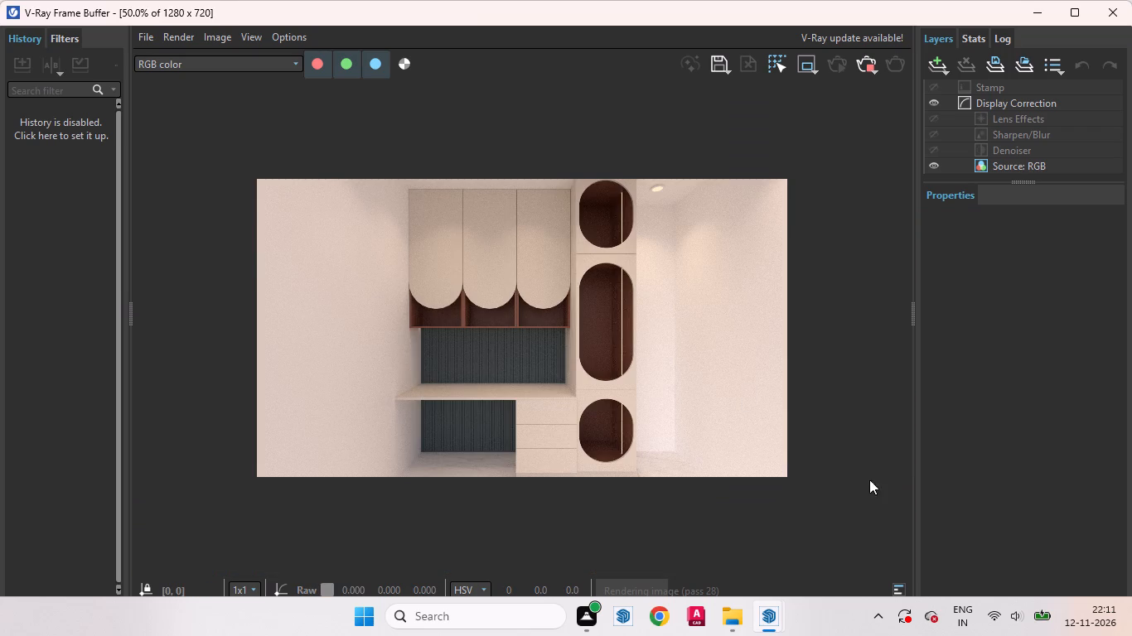
Open the V-Ray Log Window, read the latest light cache and noise threshold entries, and close it.
{"action": "left_click", "coordinate": [899, 587]}
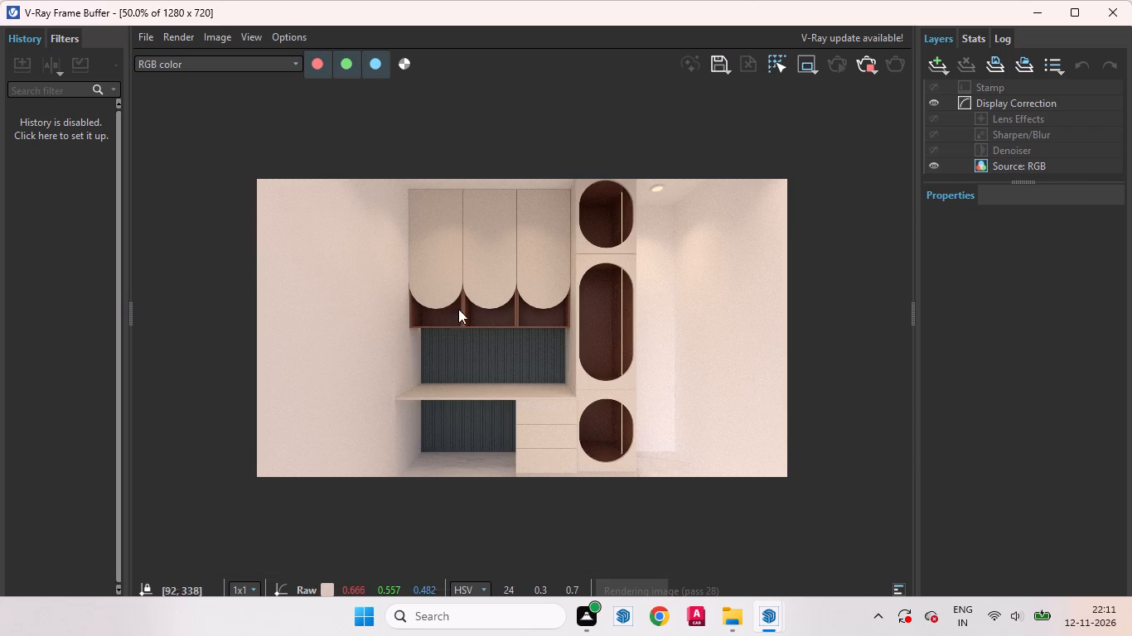
{"action": "scroll", "coordinate": [626, 344], "scroll_direction": "down", "scroll_amount": 3}
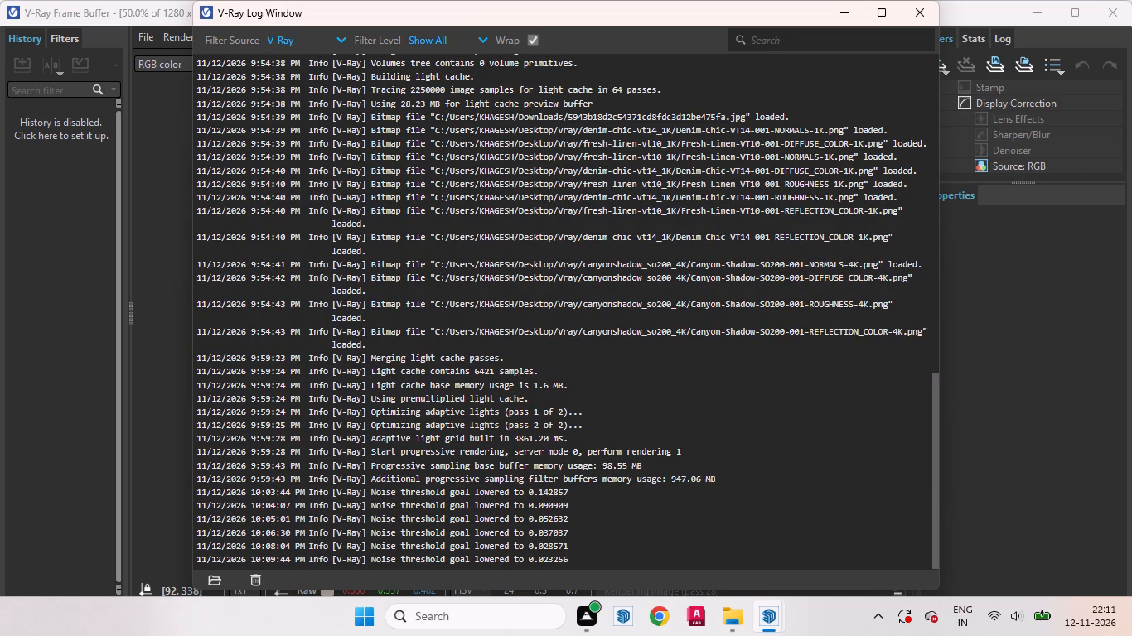
{"action": "left_click_drag", "start_coordinate": [641, 507], "coordinate": [542, 350]}
{"action": "left_click", "coordinate": [796, 436]}
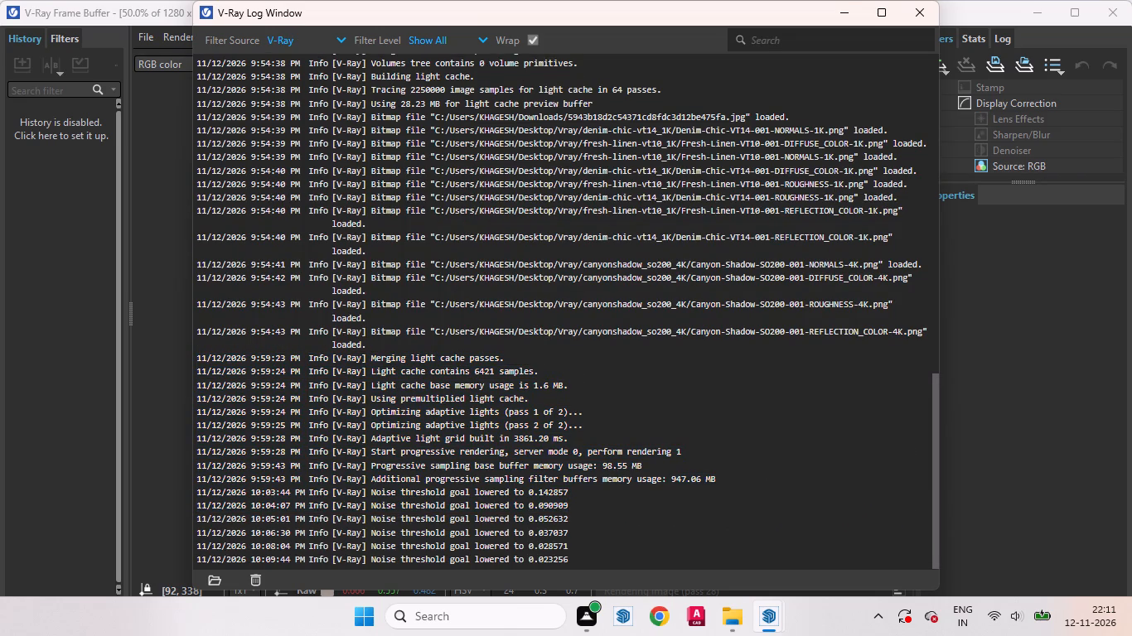
{"action": "left_click_drag", "start_coordinate": [597, 563], "coordinate": [440, 190]}
{"action": "left_click", "coordinate": [744, 439]}
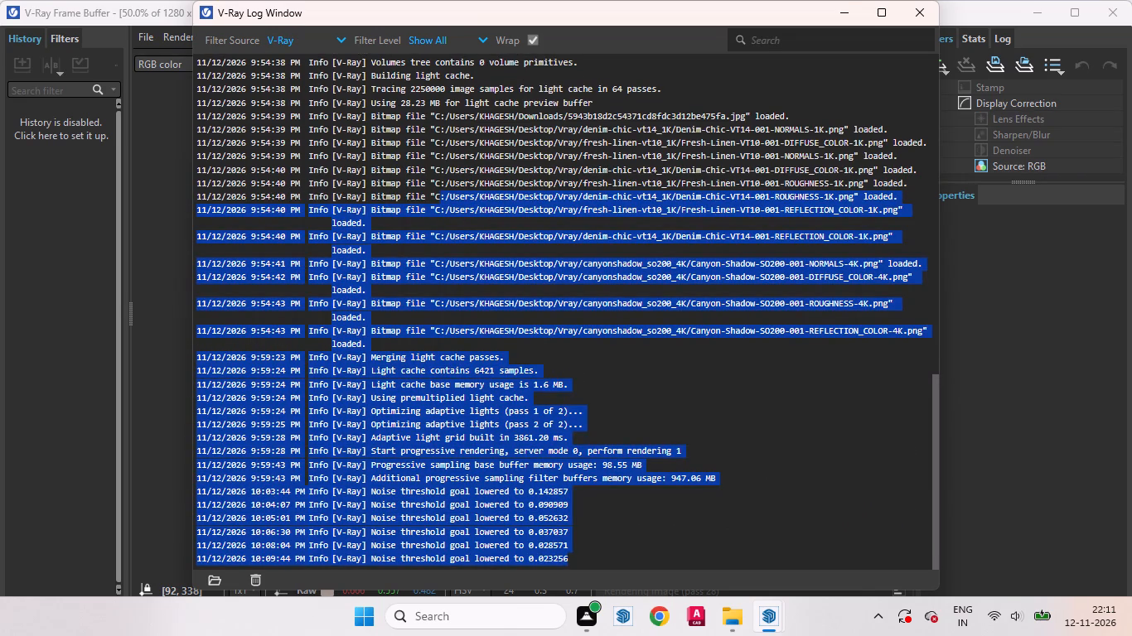
{"action": "left_click", "coordinate": [772, 459]}
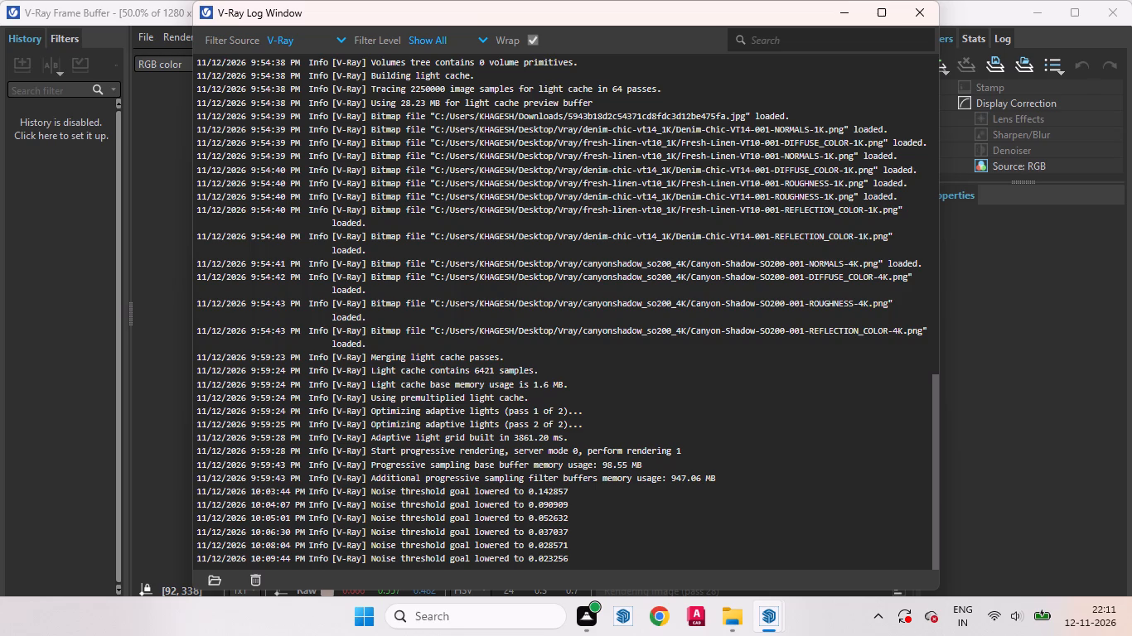
{"action": "left_click_drag", "start_coordinate": [672, 445], "coordinate": [743, 444]}
{"action": "left_click", "coordinate": [733, 447]}
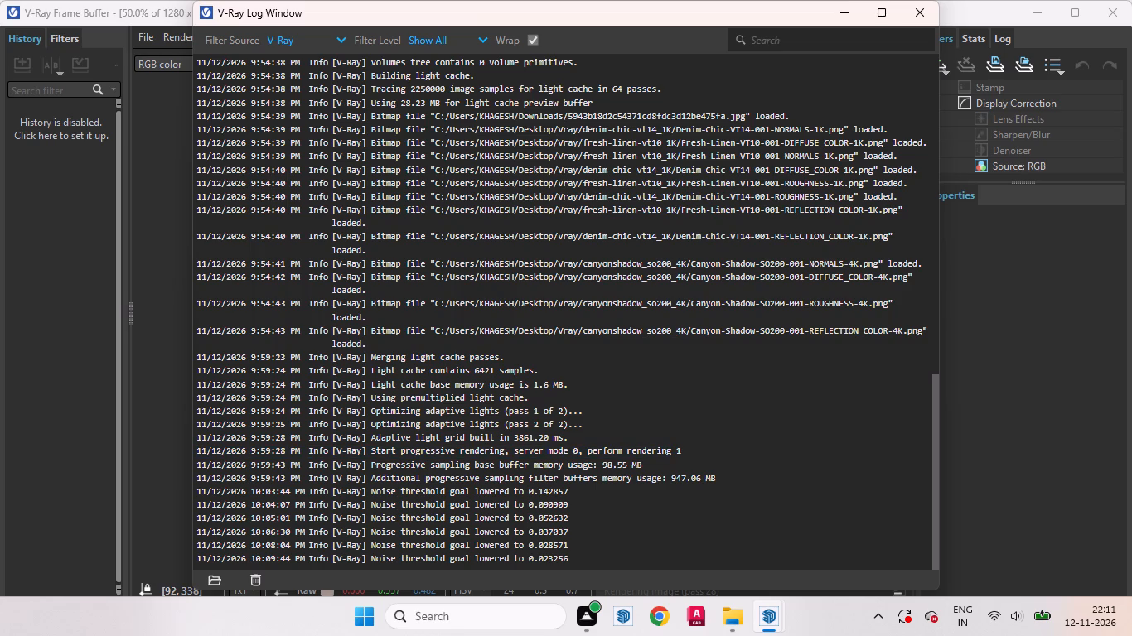
{"action": "left_click", "coordinate": [681, 451]}
{"action": "left_click_drag", "start_coordinate": [720, 481], "coordinate": [699, 476]}
{"action": "left_click", "coordinate": [722, 470]}
{"action": "left_click_drag", "start_coordinate": [702, 480], "coordinate": [741, 476]}
{"action": "left_click", "coordinate": [771, 474]}
{"action": "left_click", "coordinate": [925, 12]}
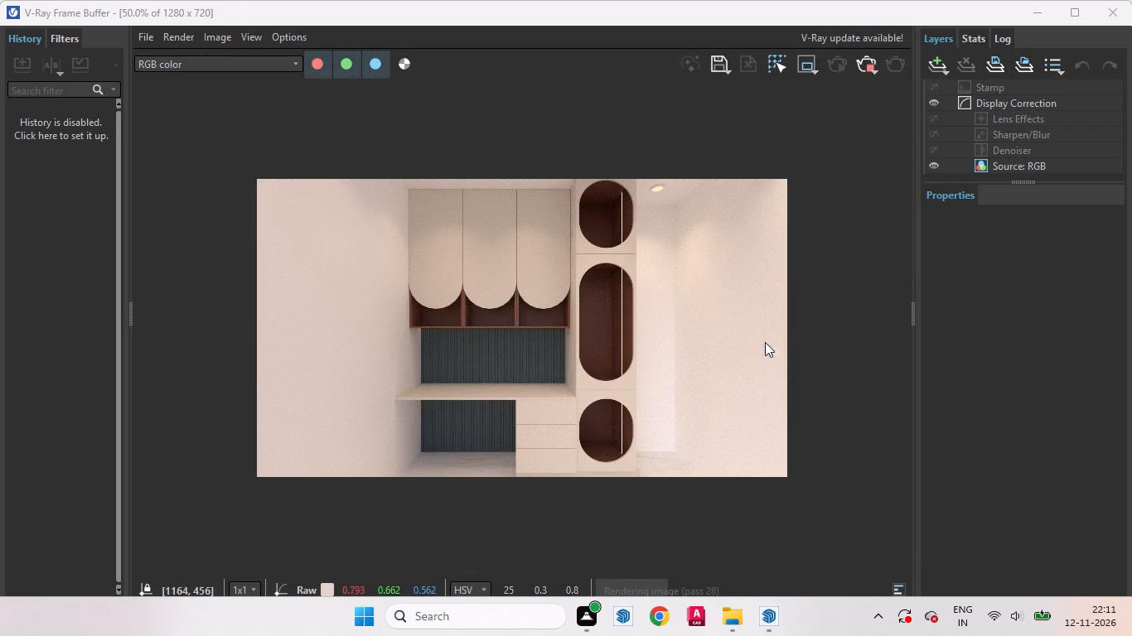
Check the desk area and open shelves in the refined render, and dismiss the disk notification.
{"action": "scroll", "coordinate": [473, 357], "scroll_direction": "up", "scroll_amount": 1}
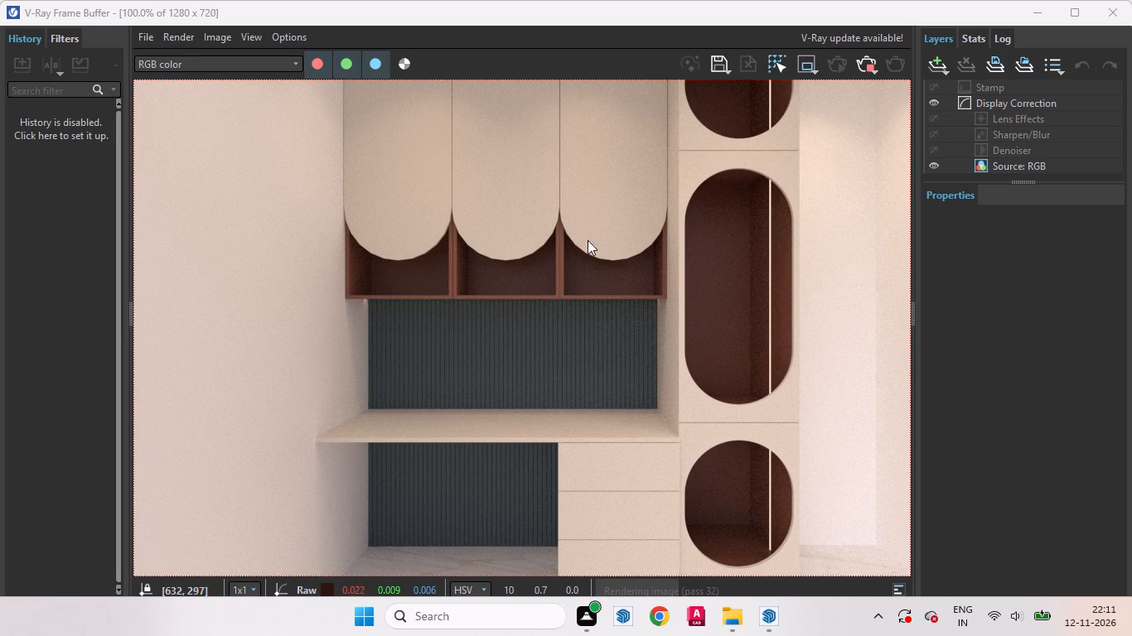
{"action": "middle_click_drag", "start_coordinate": [558, 316], "coordinate": [578, 263]}
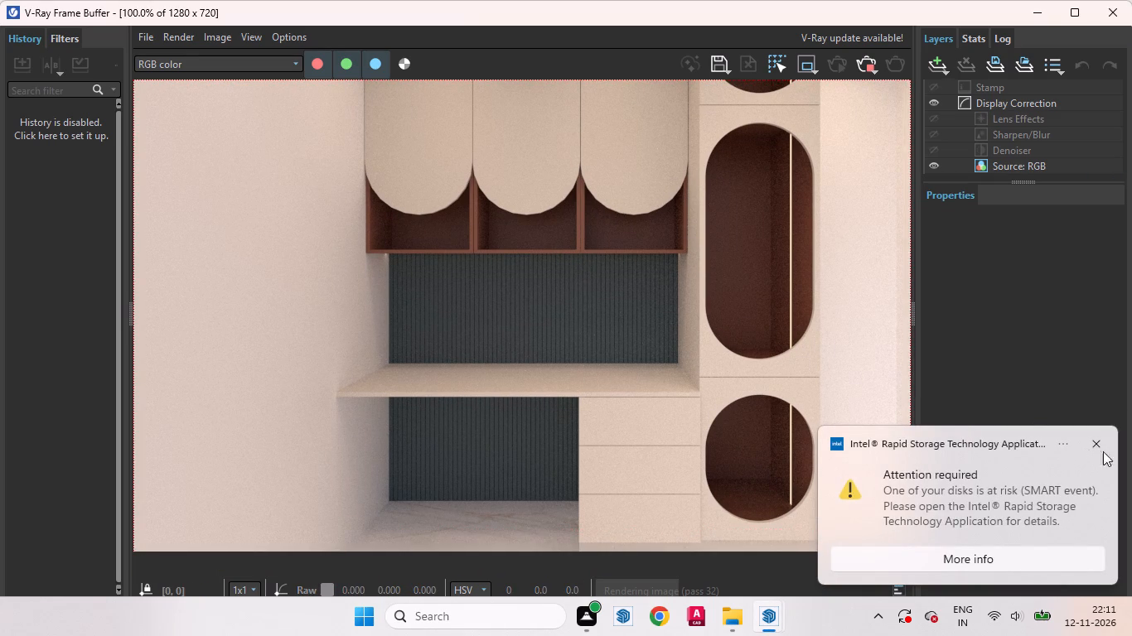
{"action": "left_click", "coordinate": [1100, 446]}
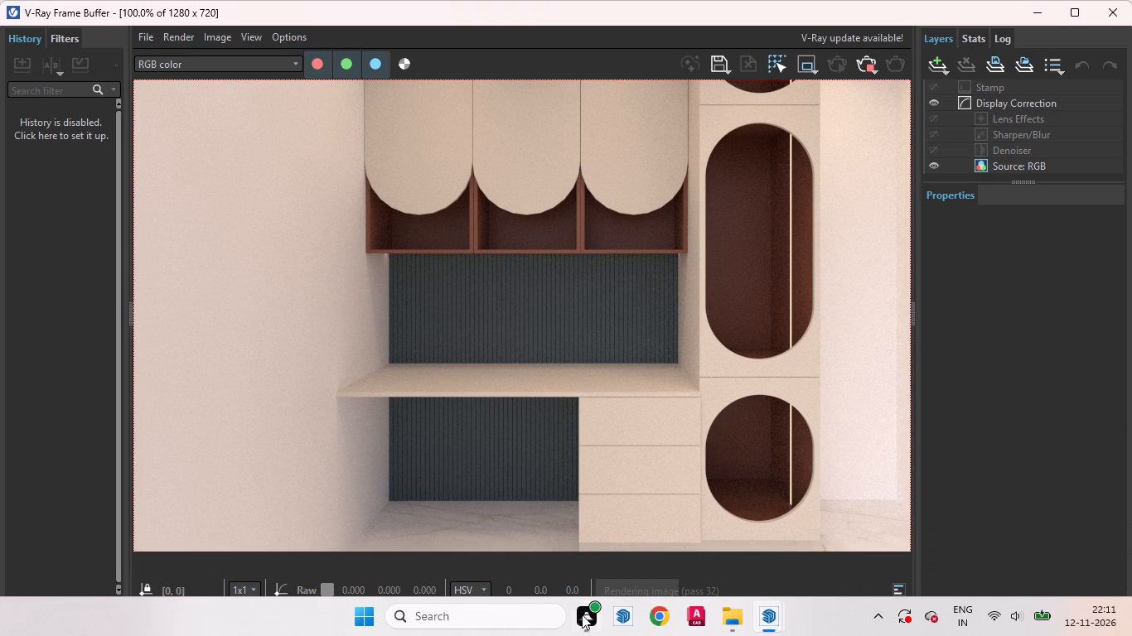
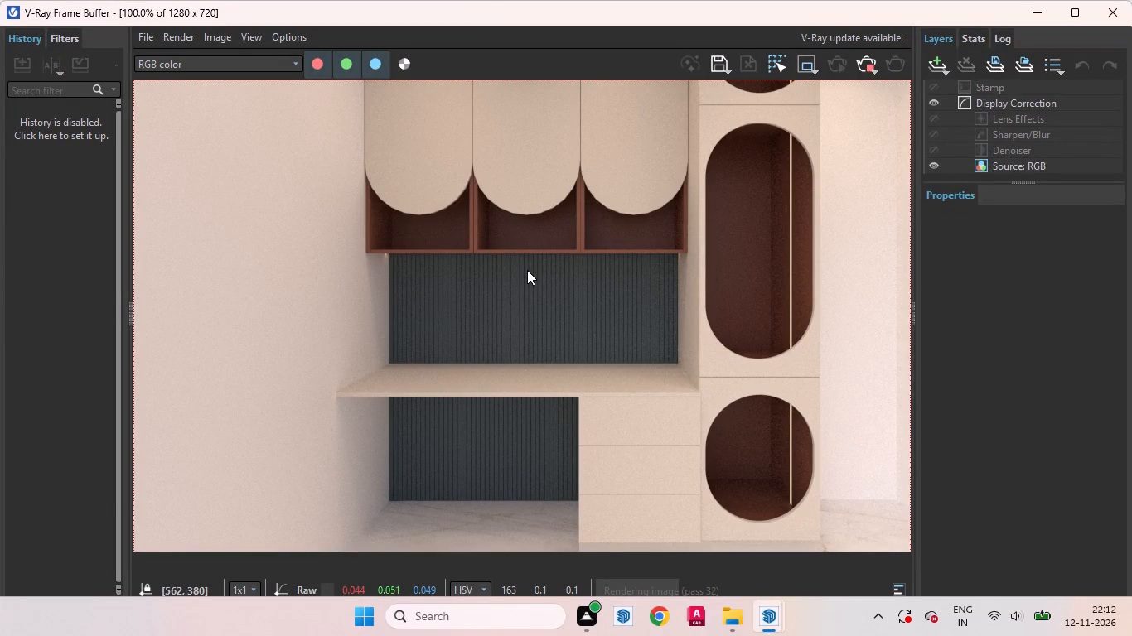
Set the render window aside and examine the tall cabinet's upper and middle doors, their round-ended openings and the interior.
{"action": "left_click", "coordinate": [1038, 17]}
{"action": "scroll", "coordinate": [646, 301], "scroll_direction": "down", "scroll_amount": 4}
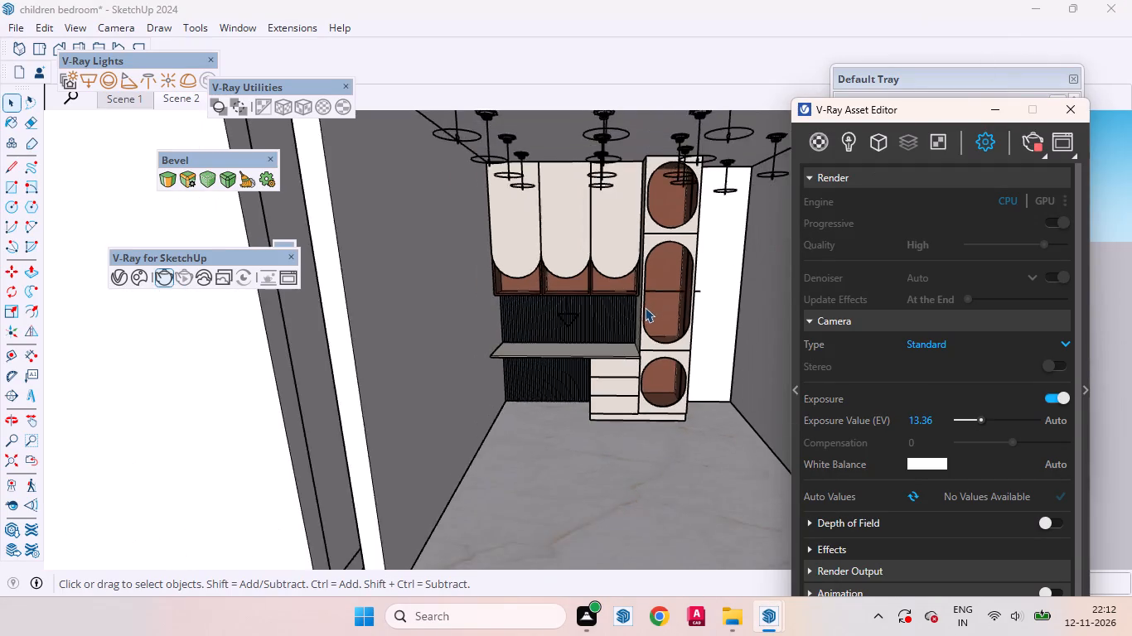
{"action": "scroll", "coordinate": [645, 307], "scroll_direction": "down", "scroll_amount": 8}
{"action": "middle_click_drag", "start_coordinate": [627, 378], "coordinate": [608, 244]}
{"action": "scroll", "coordinate": [669, 322], "scroll_direction": "up", "scroll_amount": 13}
{"action": "middle_click_drag", "start_coordinate": [667, 312], "coordinate": [578, 298]}
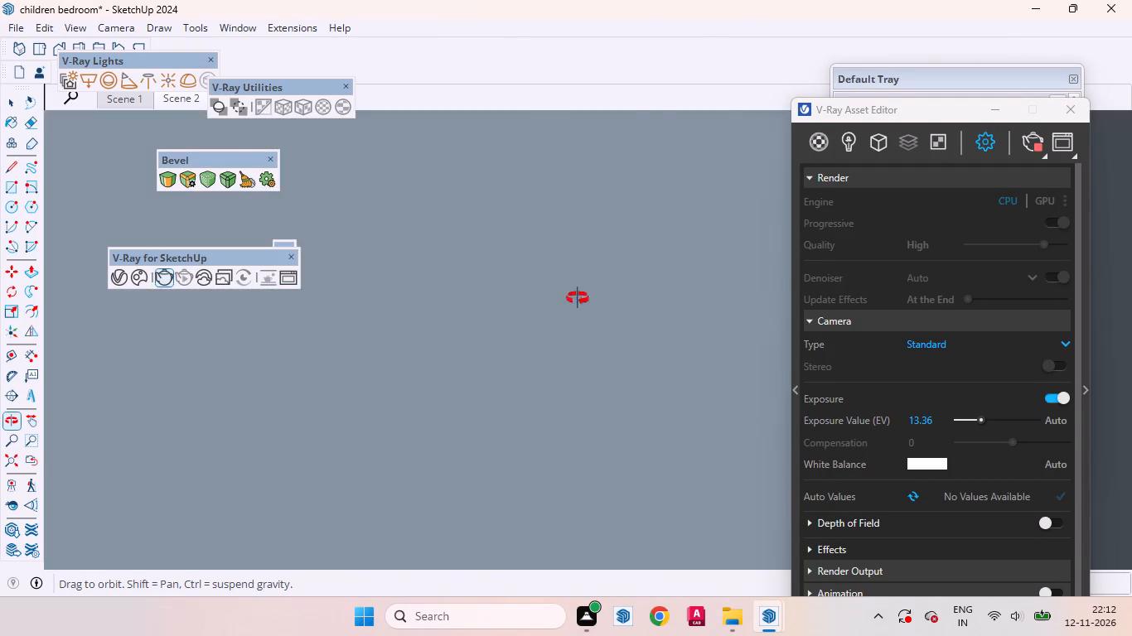
{"action": "middle_click_drag", "start_coordinate": [578, 298], "coordinate": [613, 299]}
{"action": "scroll", "coordinate": [641, 292], "scroll_direction": "up", "scroll_amount": 11}
{"action": "middle_click", "coordinate": [670, 299]}
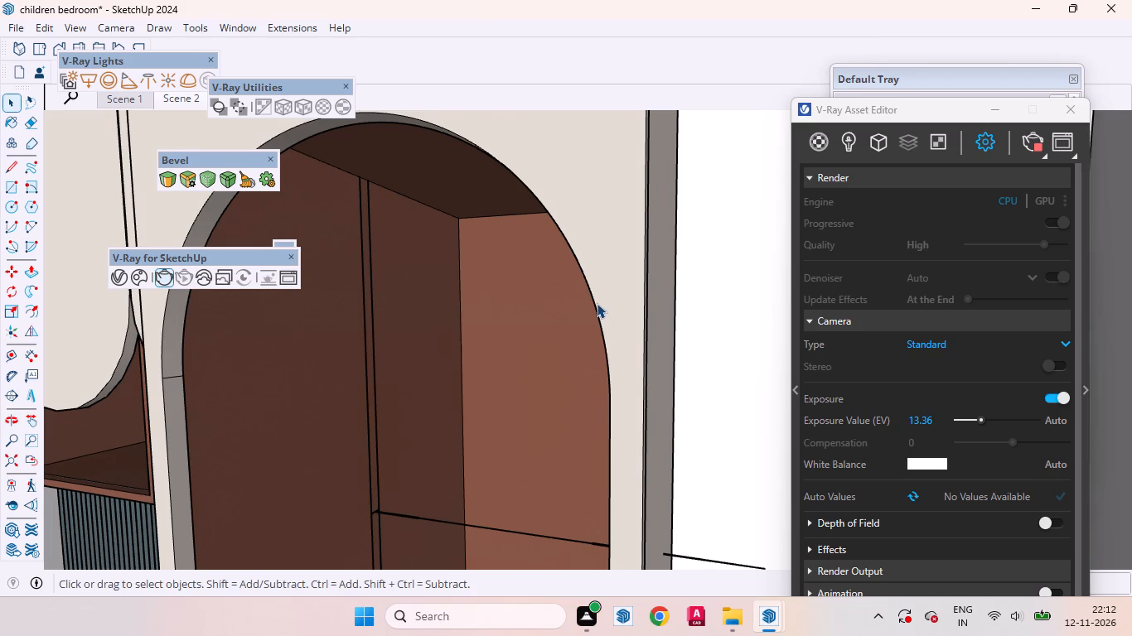
{"action": "scroll", "coordinate": [472, 208], "scroll_direction": "up", "scroll_amount": 2}
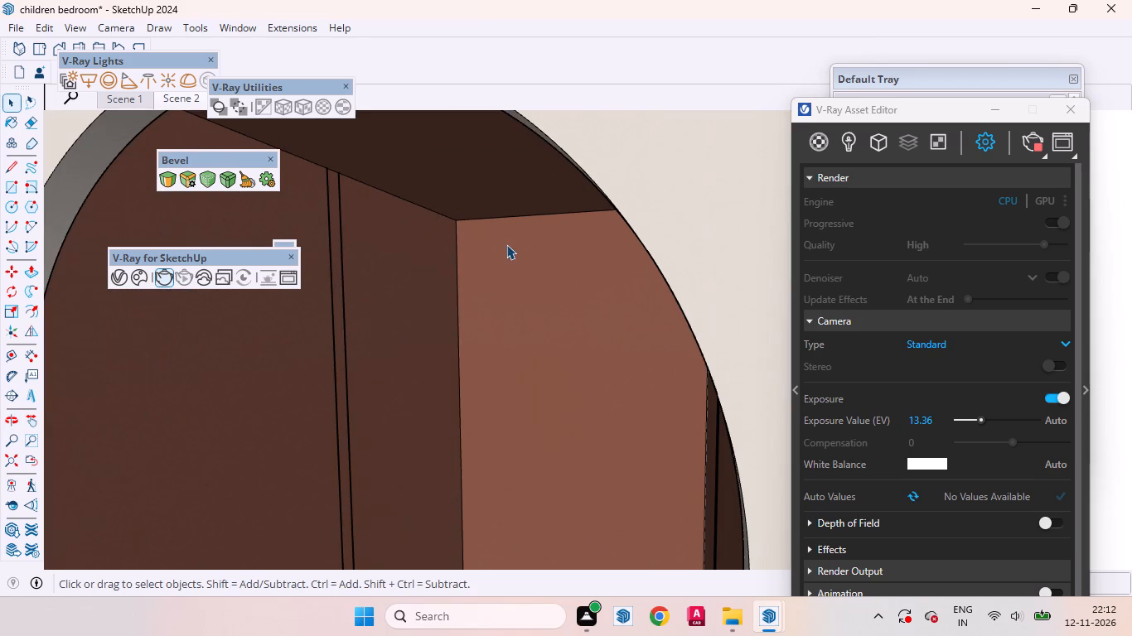
{"action": "middle_click_drag", "start_coordinate": [506, 244], "coordinate": [600, 257]}
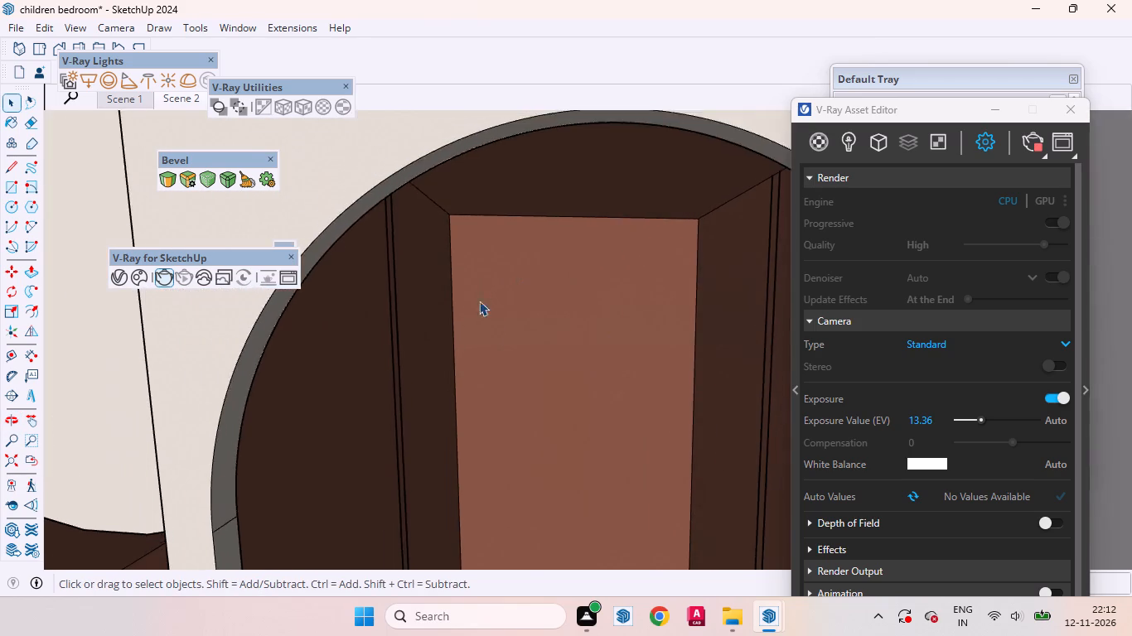
{"action": "scroll", "coordinate": [482, 307], "scroll_direction": "up", "scroll_amount": 1}
{"action": "scroll", "coordinate": [487, 316], "scroll_direction": "down", "scroll_amount": 9}
{"action": "middle_click_drag", "start_coordinate": [498, 306], "coordinate": [523, 253]}
{"action": "left_click", "coordinate": [486, 249]}
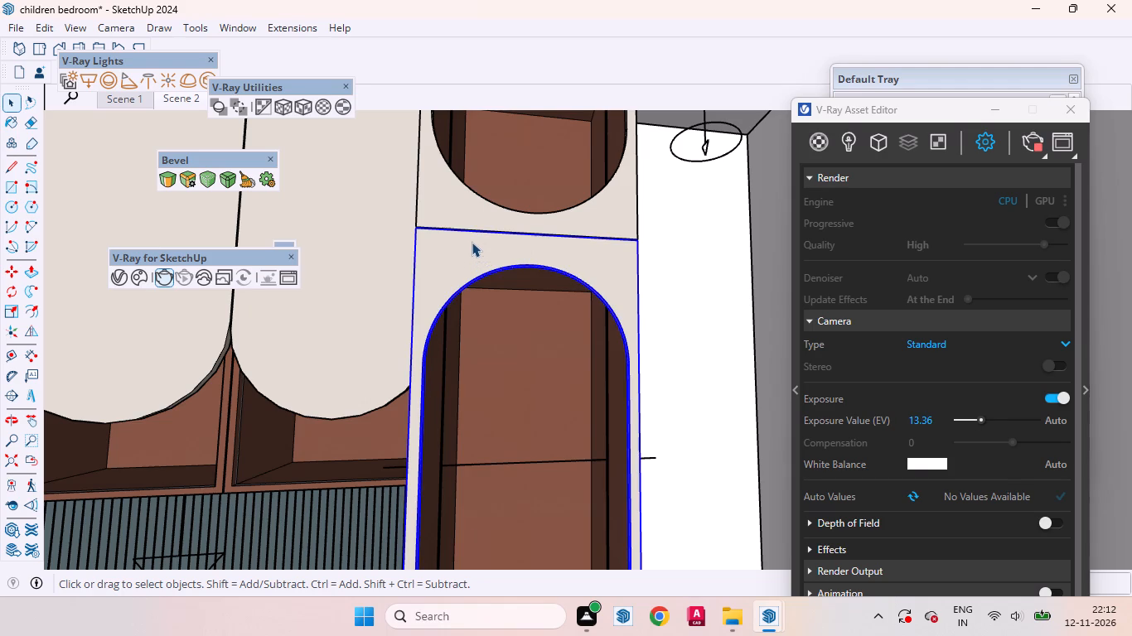
{"action": "left_click", "coordinate": [467, 213]}
{"action": "scroll", "coordinate": [510, 258], "scroll_direction": "down", "scroll_amount": 2}
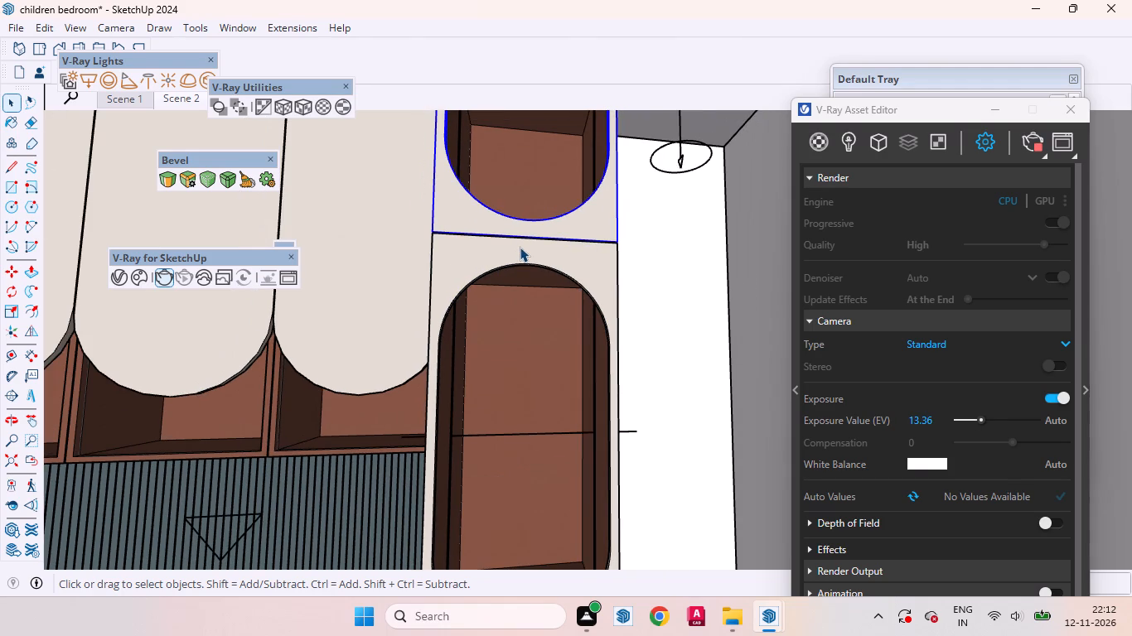
{"action": "scroll", "coordinate": [546, 216], "scroll_direction": "down", "scroll_amount": 3}
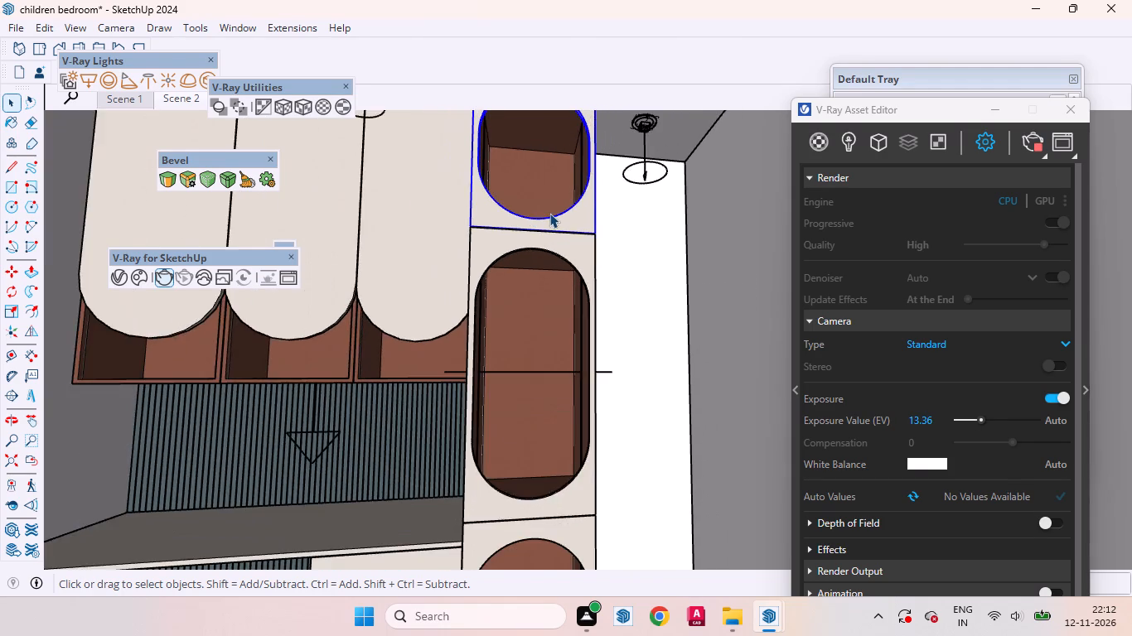
{"action": "scroll", "coordinate": [550, 213], "scroll_direction": "down", "scroll_amount": 3}
{"action": "scroll", "coordinate": [533, 417], "scroll_direction": "up", "scroll_amount": 3}
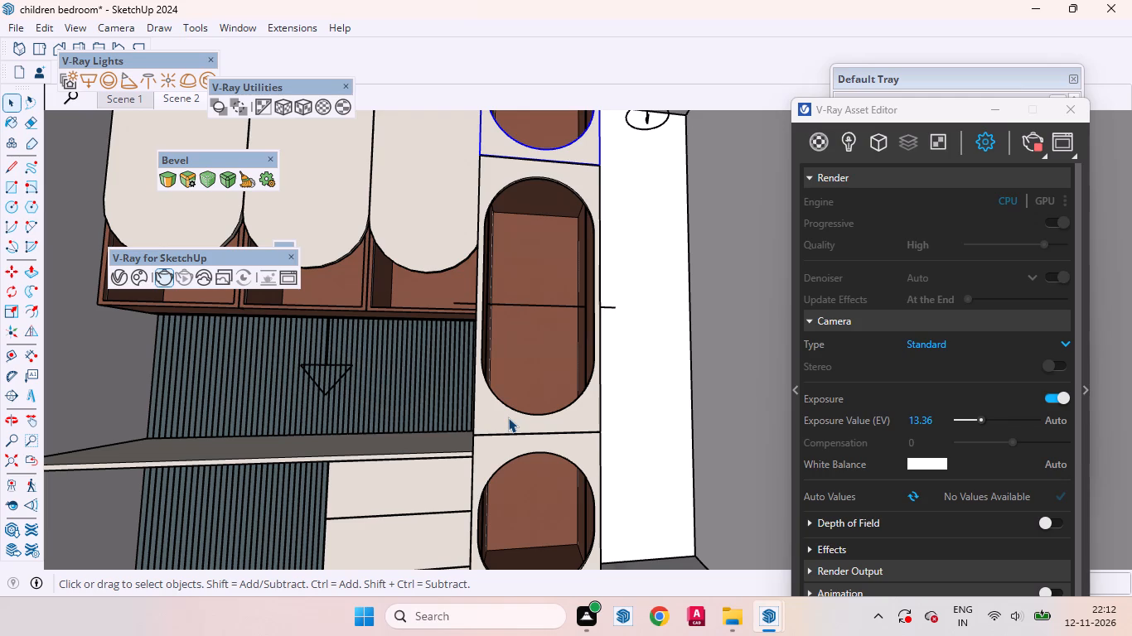
{"action": "scroll", "coordinate": [560, 343], "scroll_direction": "down", "scroll_amount": 1}
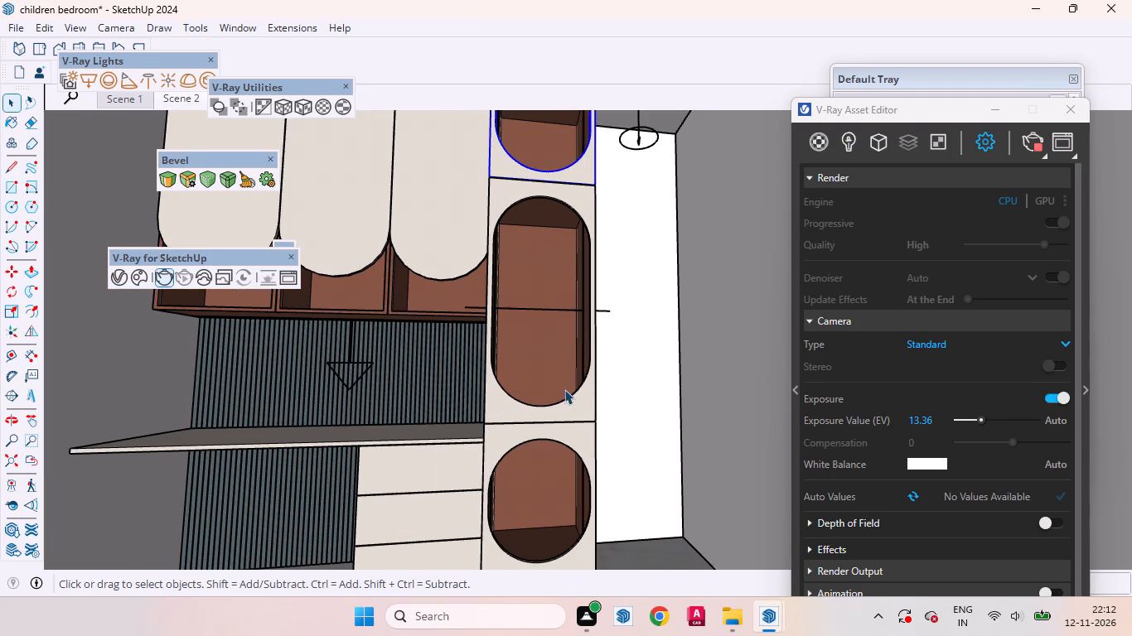
{"action": "scroll", "coordinate": [546, 340], "scroll_direction": "down", "scroll_amount": 2}
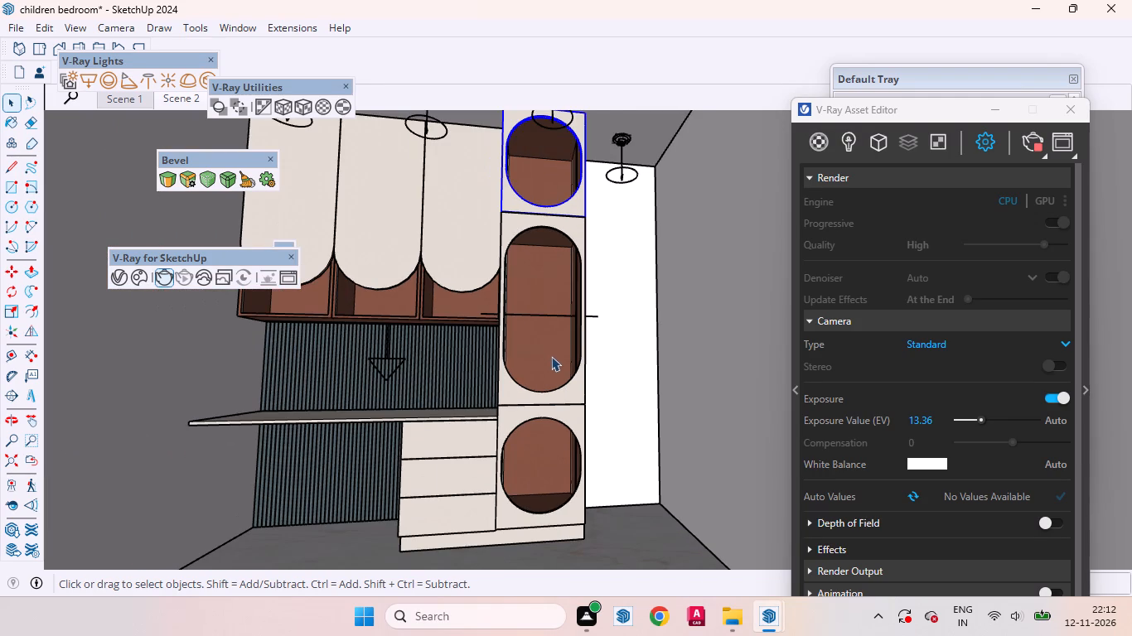
{"action": "scroll", "coordinate": [528, 429], "scroll_direction": "up", "scroll_amount": 2}
{"action": "left_click", "coordinate": [500, 388]}
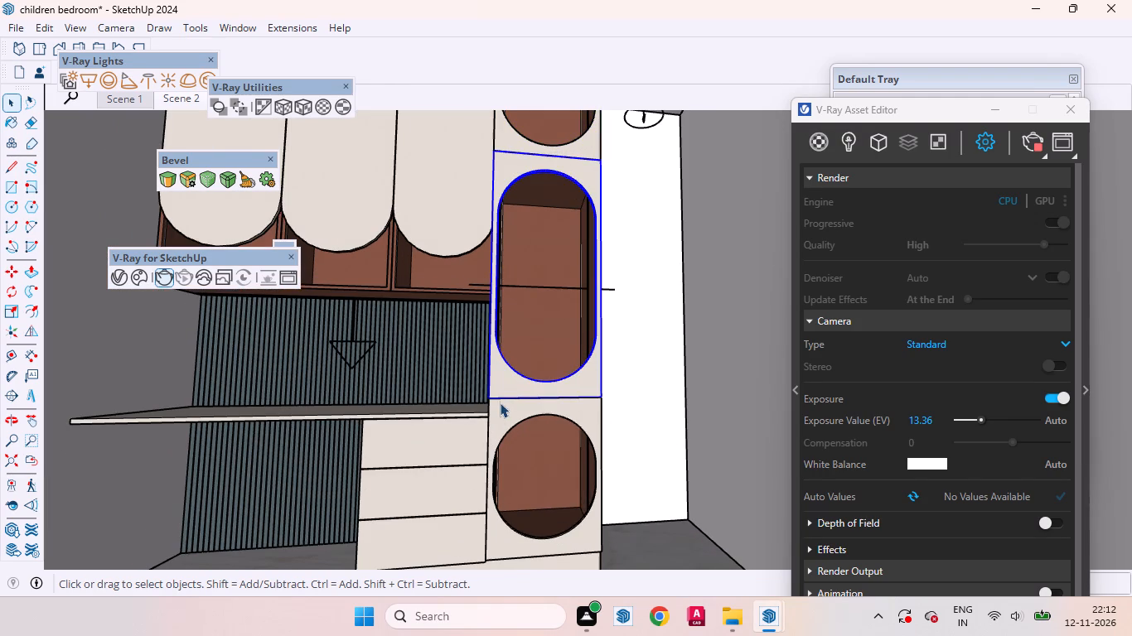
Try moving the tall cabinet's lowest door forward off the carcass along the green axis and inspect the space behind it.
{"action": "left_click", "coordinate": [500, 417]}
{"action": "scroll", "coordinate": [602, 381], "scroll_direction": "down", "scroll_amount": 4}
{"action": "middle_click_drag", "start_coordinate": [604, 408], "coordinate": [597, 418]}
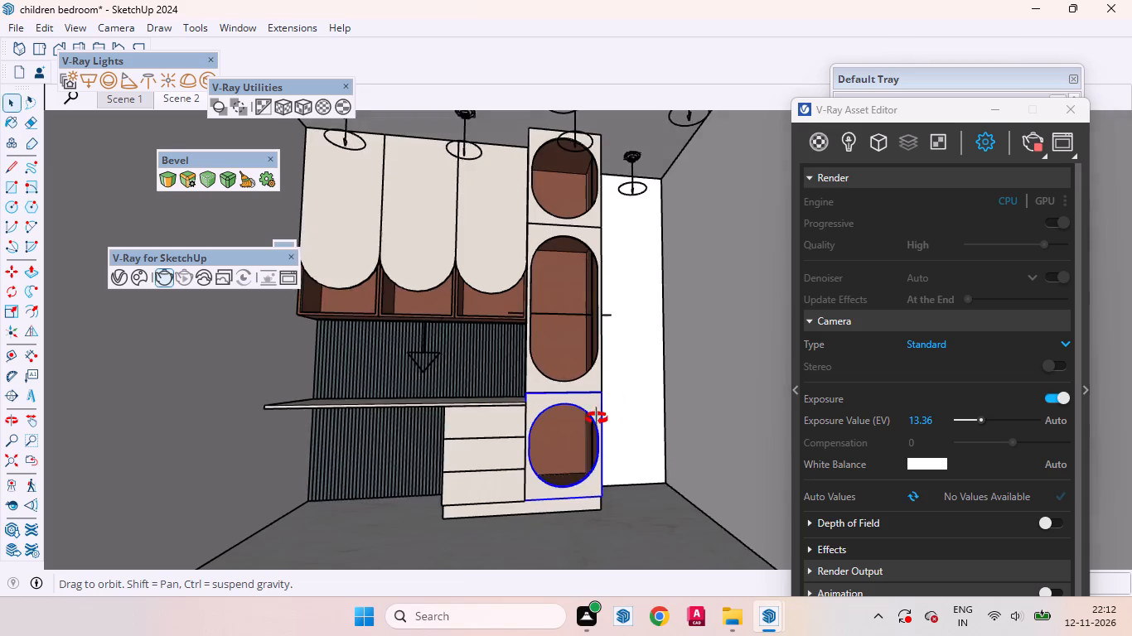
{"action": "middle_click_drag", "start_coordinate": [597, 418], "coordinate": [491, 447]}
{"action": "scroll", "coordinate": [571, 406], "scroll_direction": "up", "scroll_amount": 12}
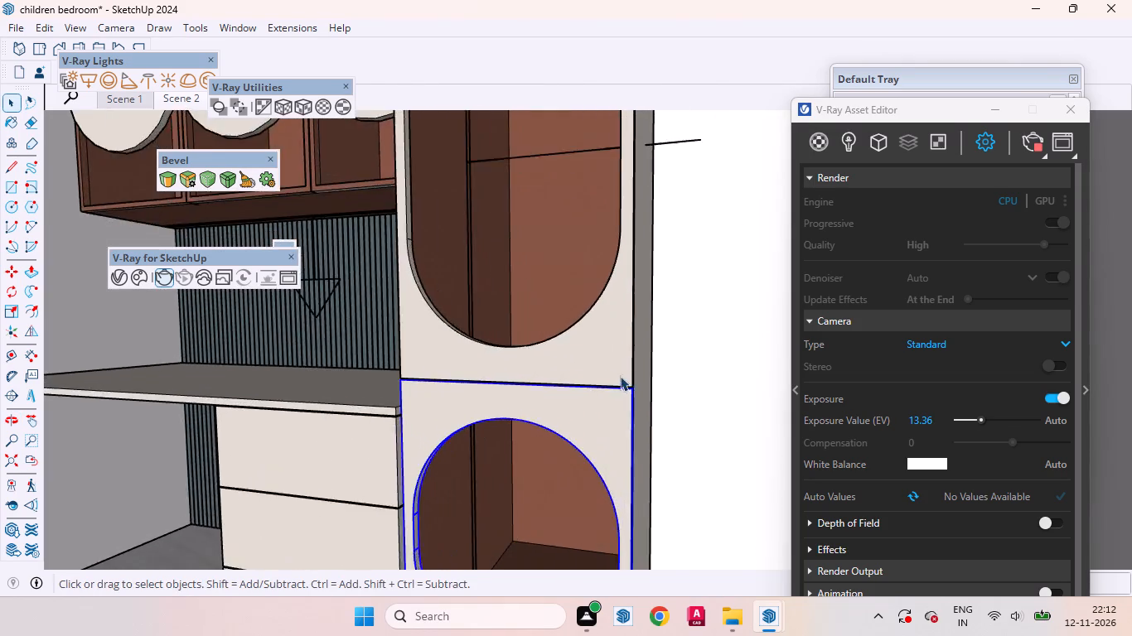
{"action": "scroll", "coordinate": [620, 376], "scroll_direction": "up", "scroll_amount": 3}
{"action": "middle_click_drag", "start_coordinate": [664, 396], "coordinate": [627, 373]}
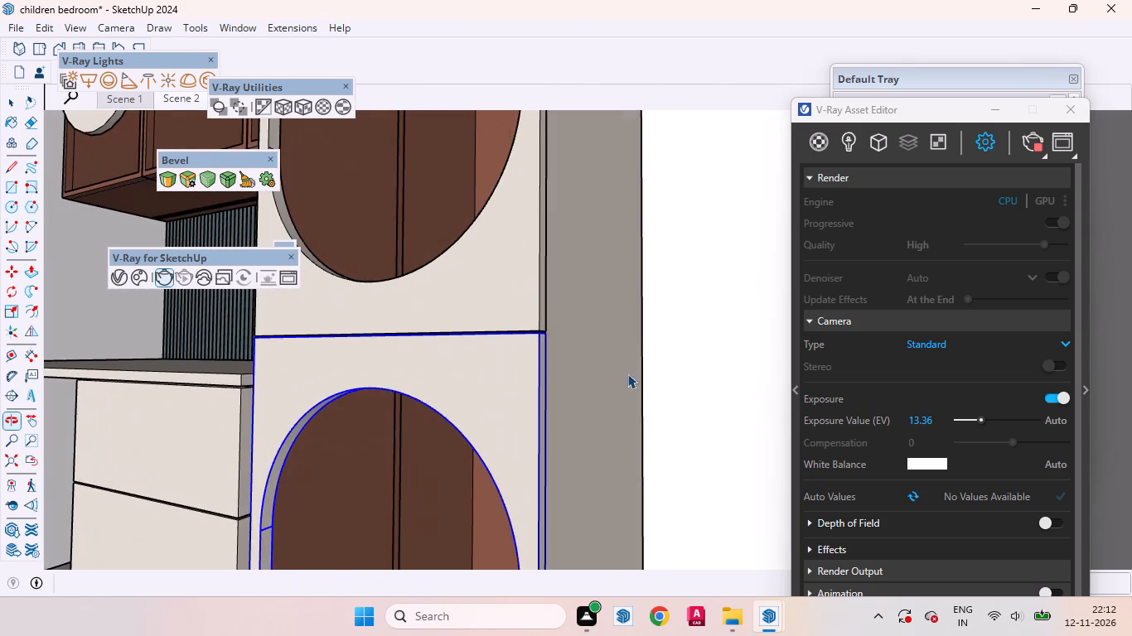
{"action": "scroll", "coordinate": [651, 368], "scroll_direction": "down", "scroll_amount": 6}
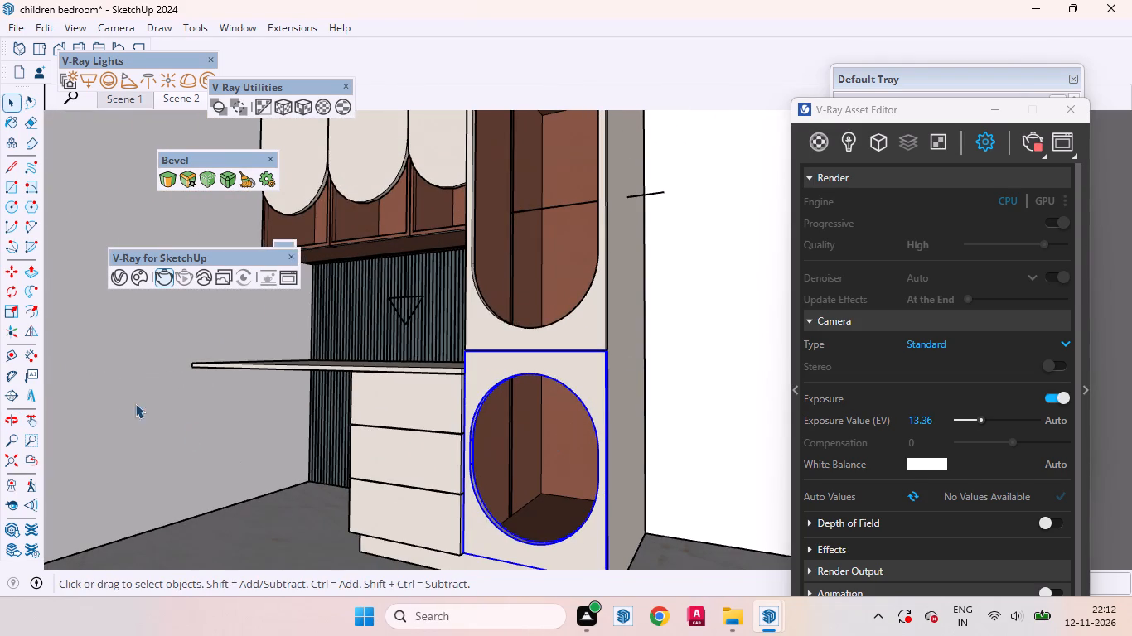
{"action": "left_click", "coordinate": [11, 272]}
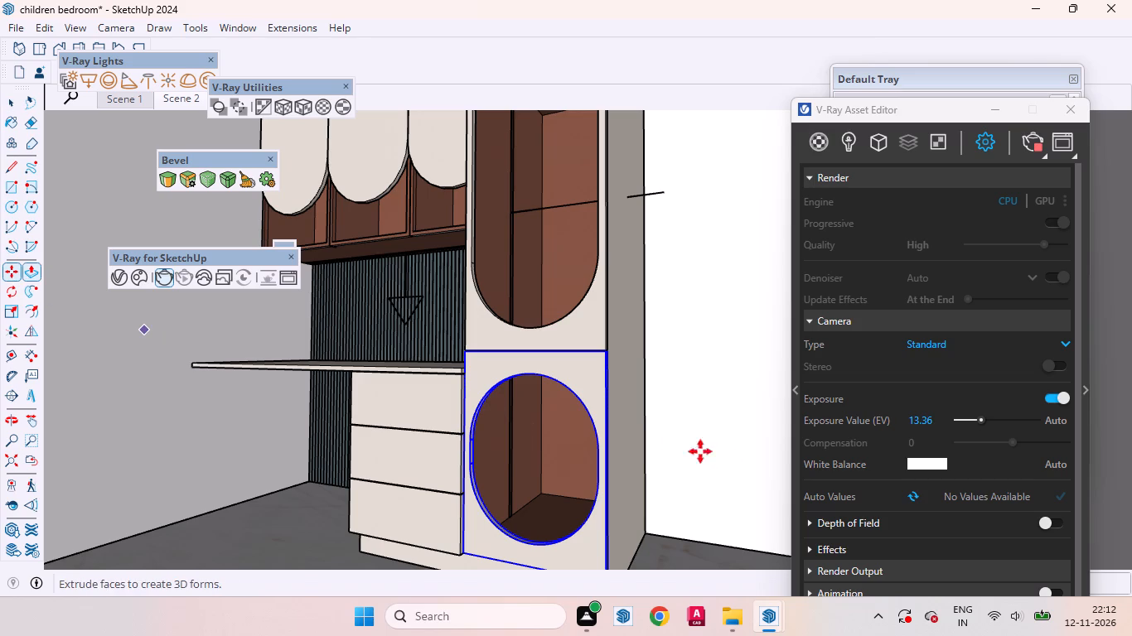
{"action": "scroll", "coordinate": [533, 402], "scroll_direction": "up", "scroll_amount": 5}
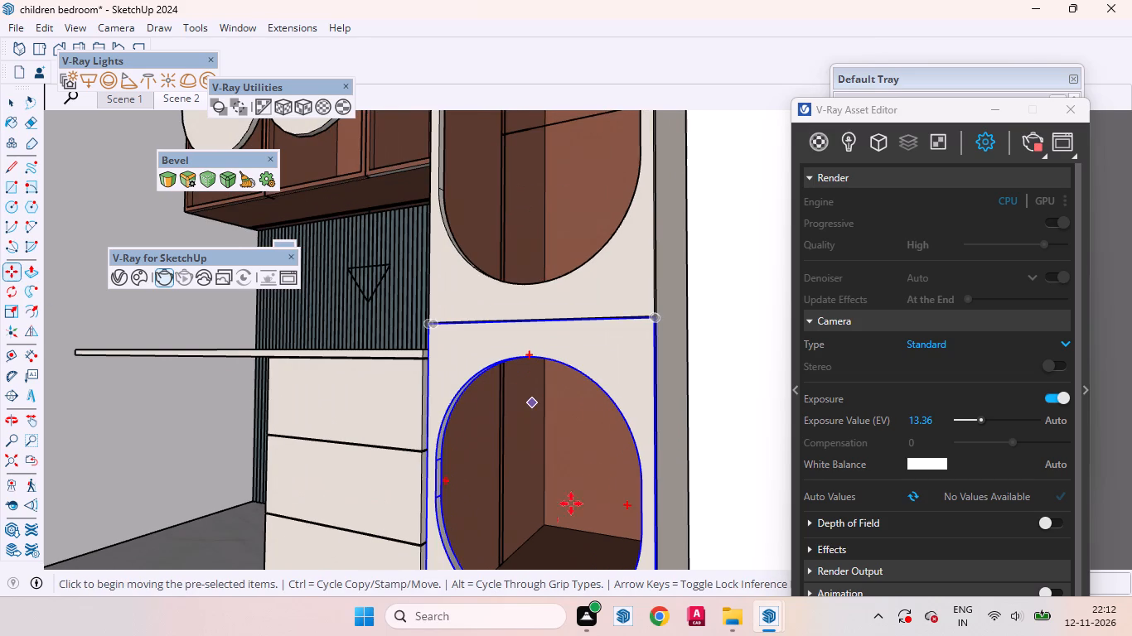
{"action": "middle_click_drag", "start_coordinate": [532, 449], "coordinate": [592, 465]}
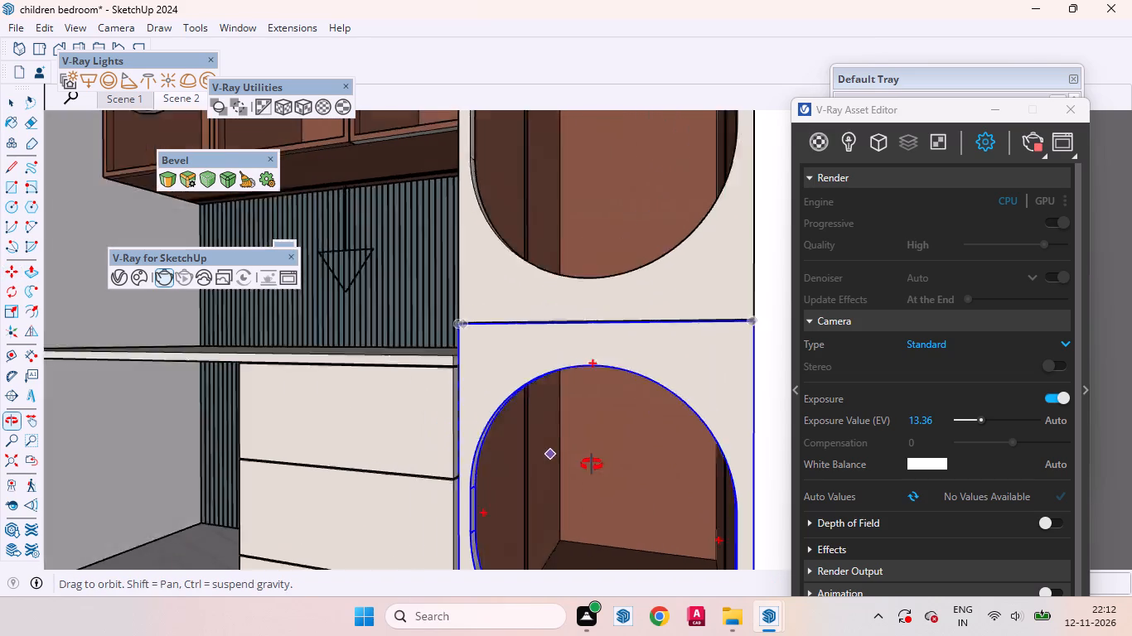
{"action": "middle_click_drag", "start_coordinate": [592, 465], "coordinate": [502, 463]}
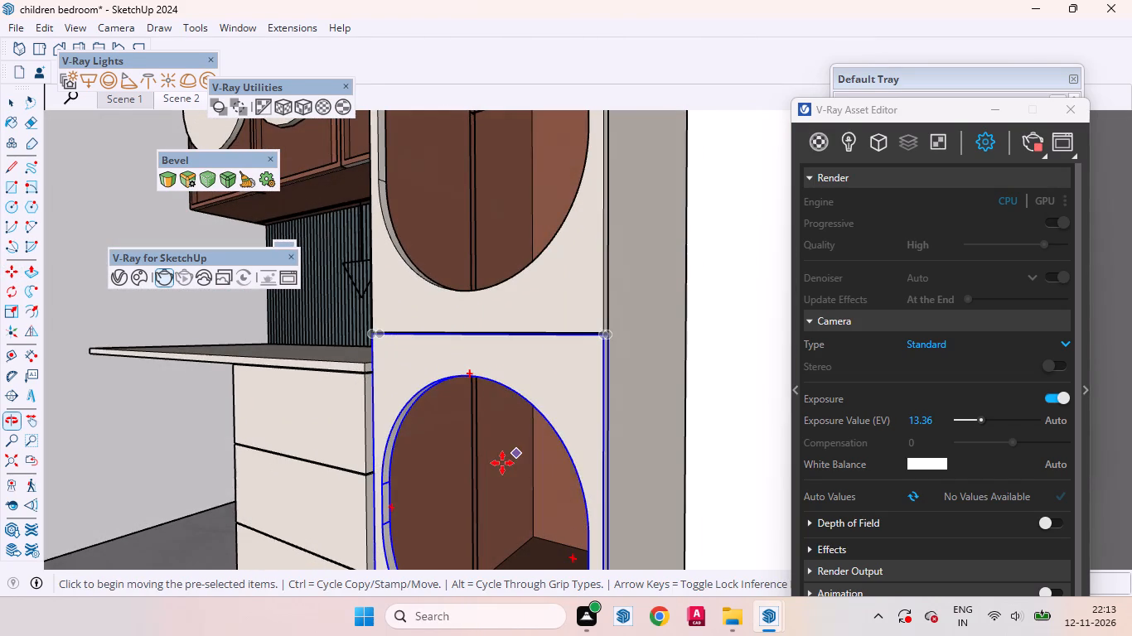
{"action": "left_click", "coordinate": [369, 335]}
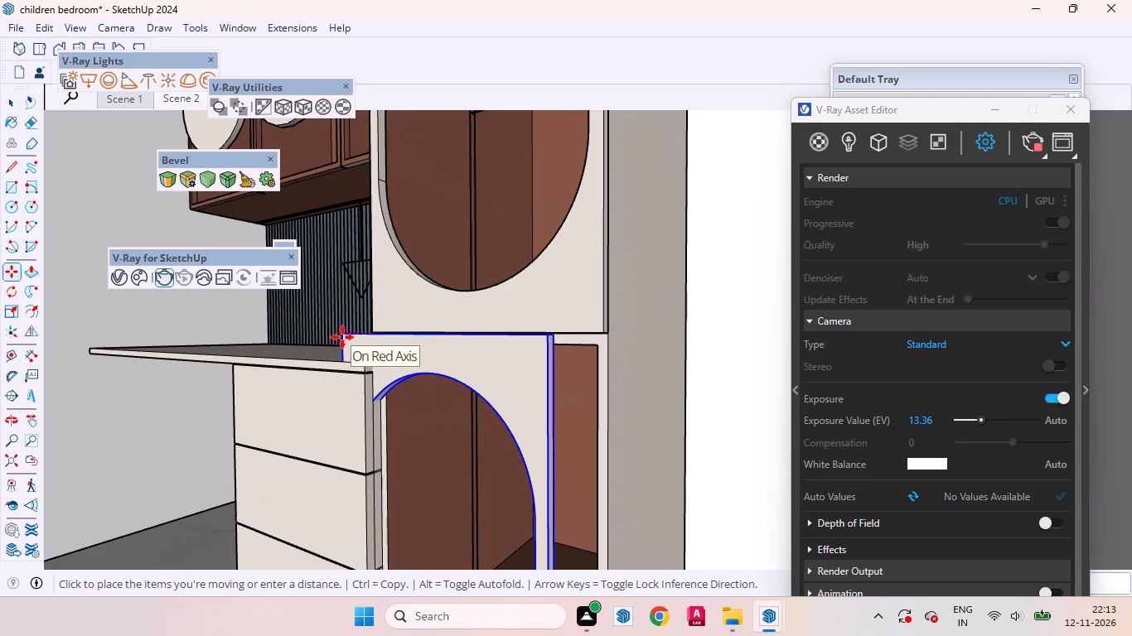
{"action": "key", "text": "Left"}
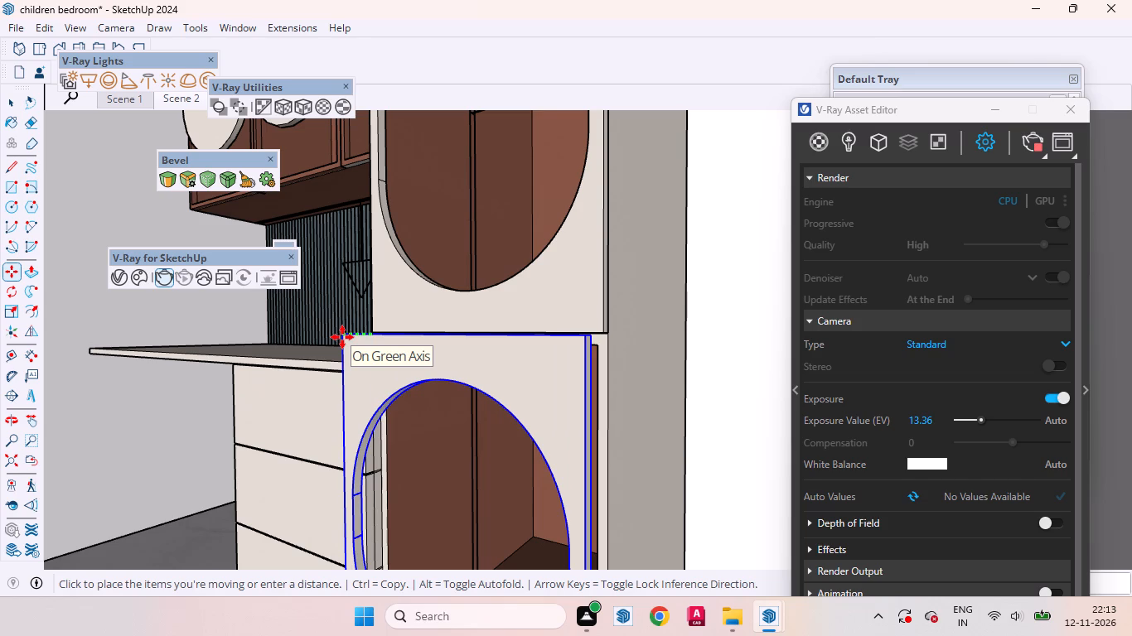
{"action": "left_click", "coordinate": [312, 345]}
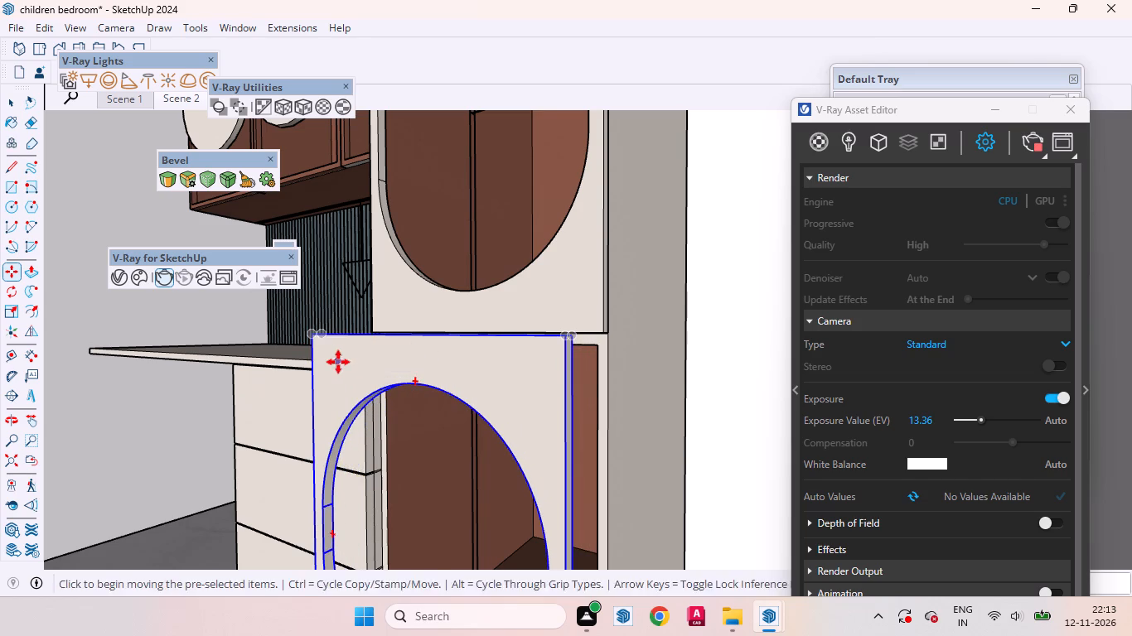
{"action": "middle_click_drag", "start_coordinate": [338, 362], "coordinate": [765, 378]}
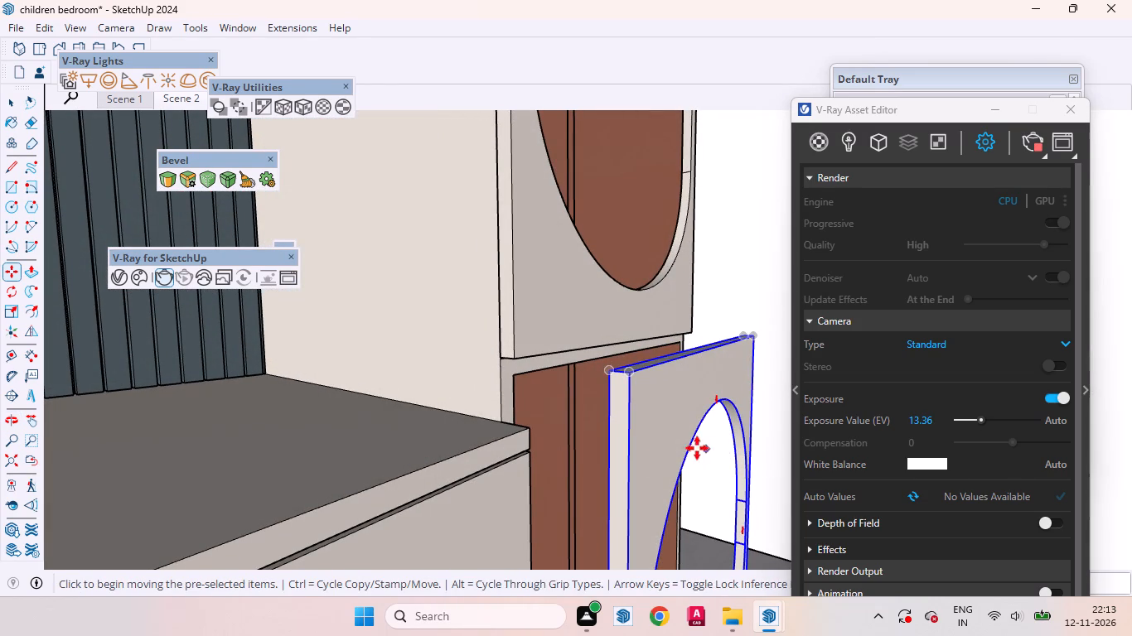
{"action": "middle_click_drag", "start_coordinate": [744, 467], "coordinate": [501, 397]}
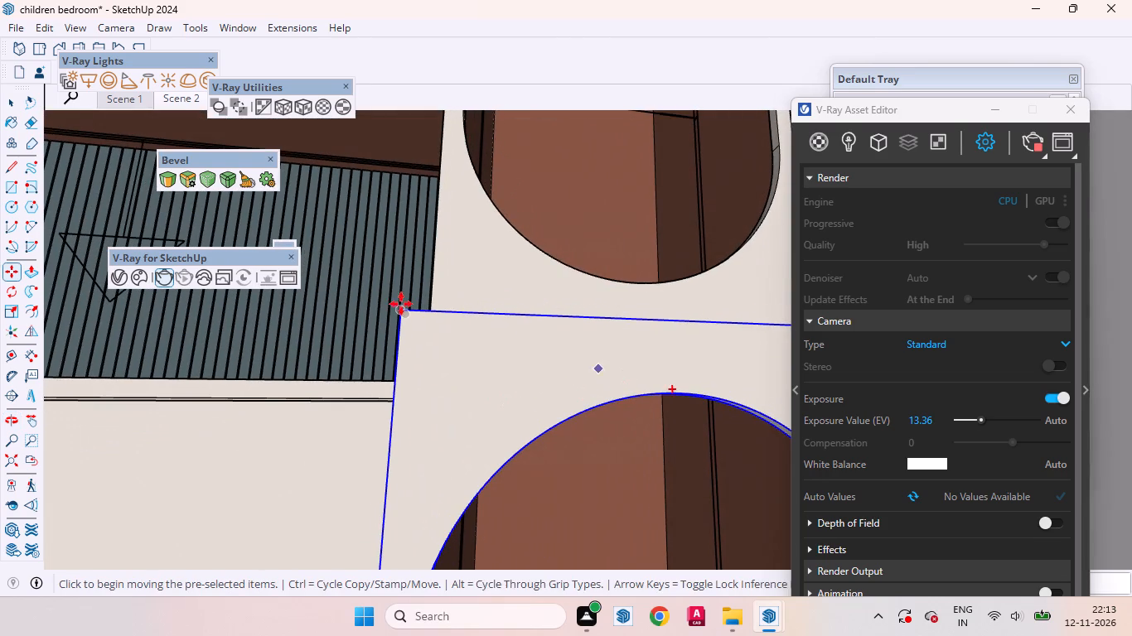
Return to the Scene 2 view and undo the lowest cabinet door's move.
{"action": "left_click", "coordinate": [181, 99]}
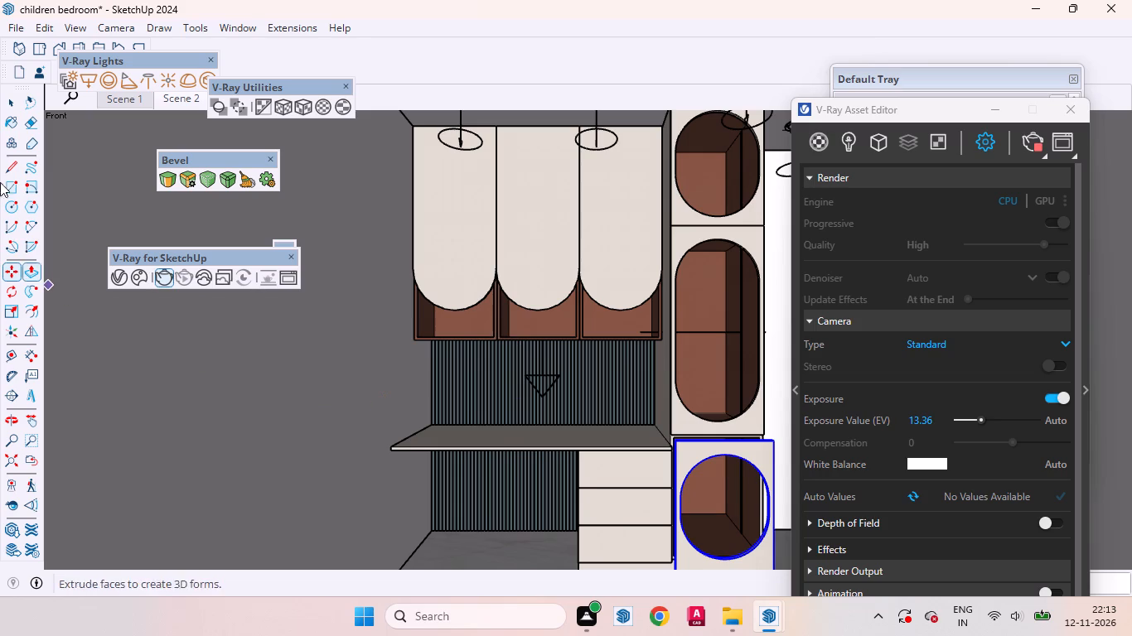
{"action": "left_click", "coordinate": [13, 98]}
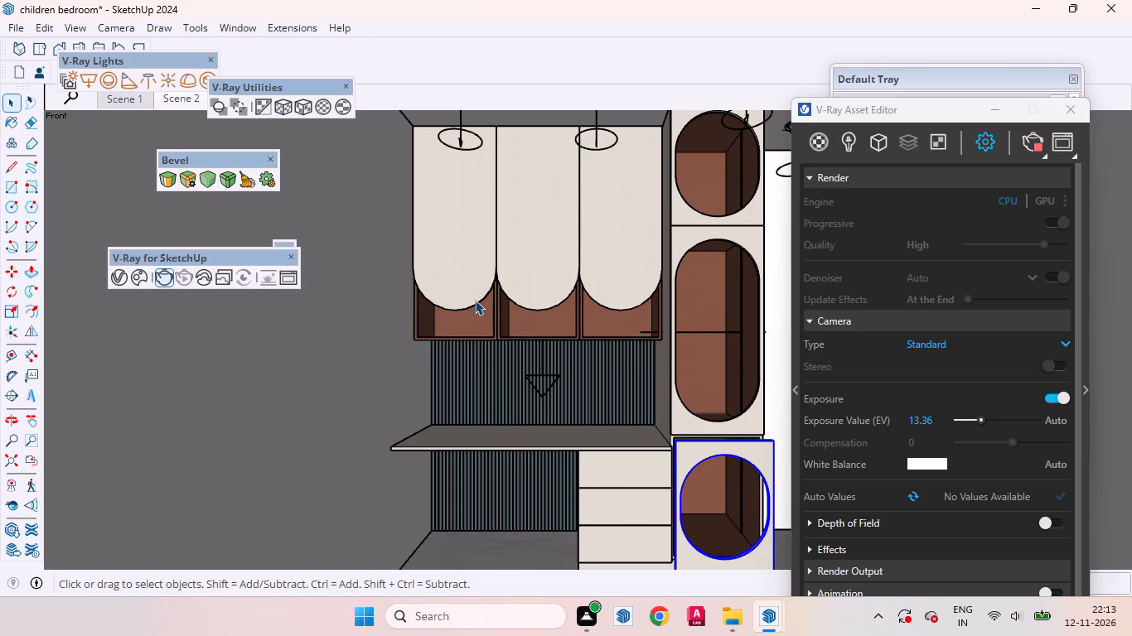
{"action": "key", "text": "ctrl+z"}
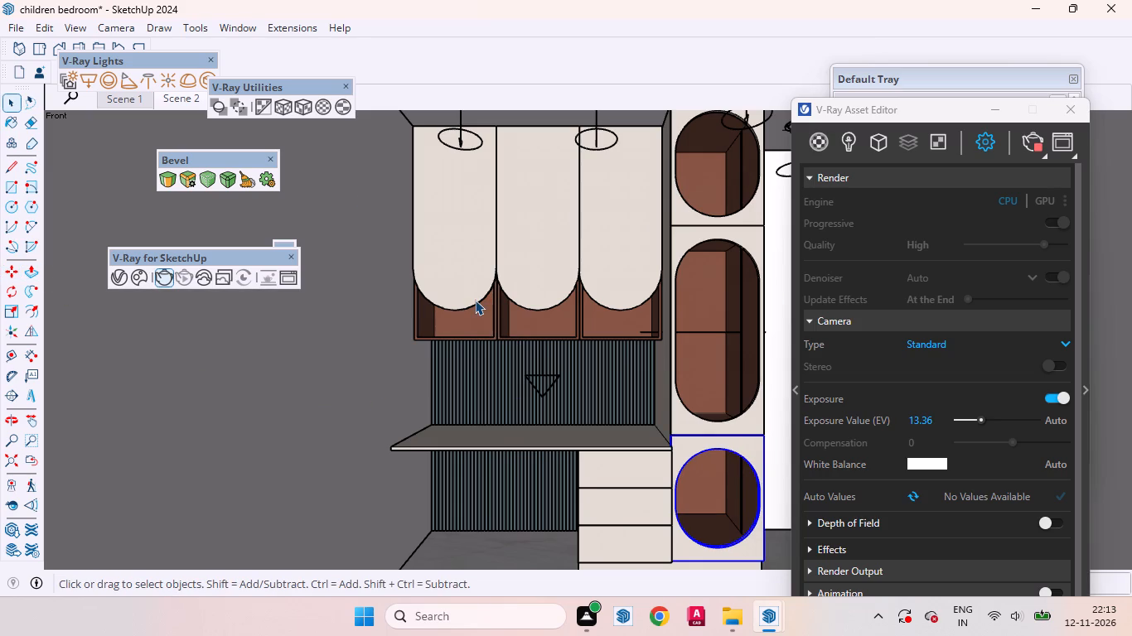
Place a guide line across the desktop's underside, parallel to its front edge and just in front of the fluted back panel.
{"action": "key", "text": "space"}
{"action": "left_click", "coordinate": [525, 262]}
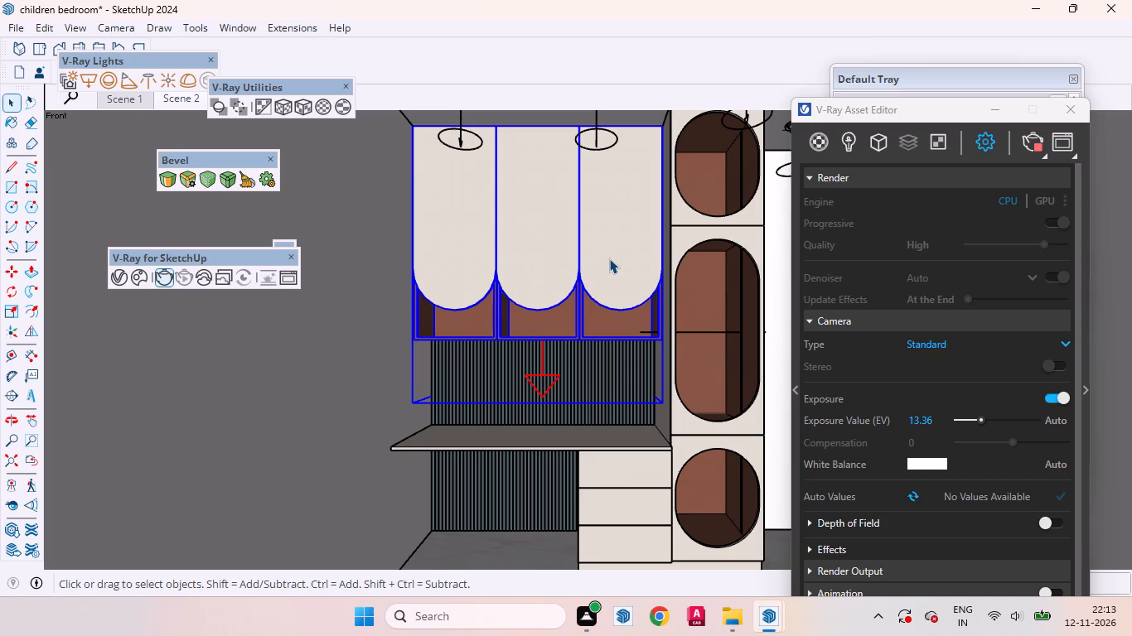
{"action": "middle_click_drag", "start_coordinate": [563, 367], "coordinate": [575, 316]}
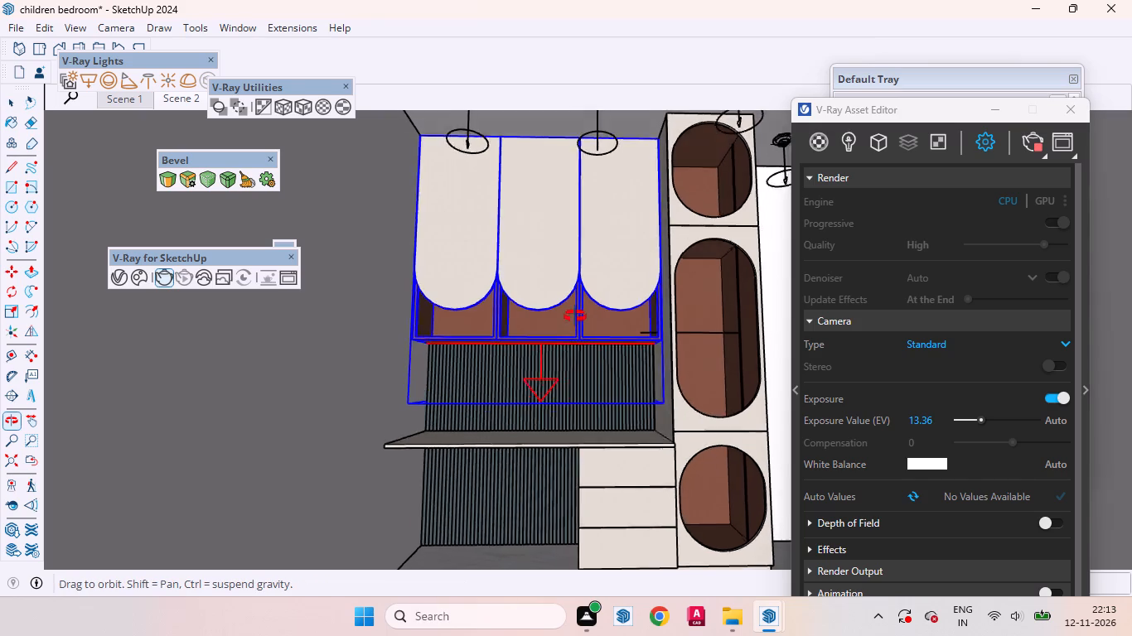
{"action": "middle_click_drag", "start_coordinate": [575, 316], "coordinate": [597, 226]}
{"action": "scroll", "coordinate": [595, 230], "scroll_direction": "down", "scroll_amount": 3}
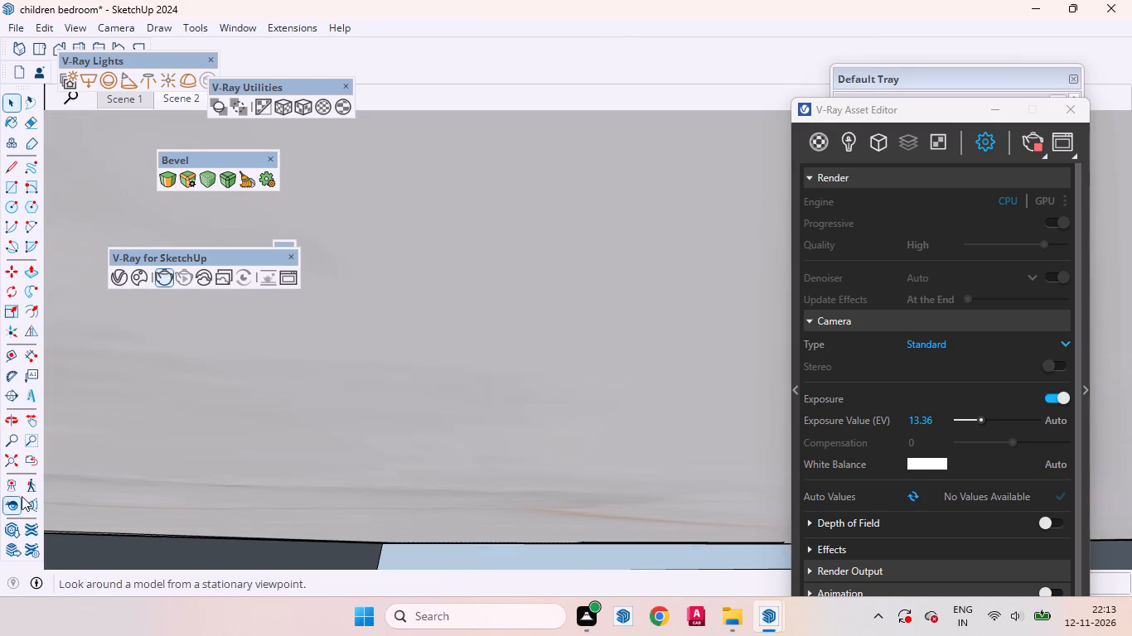
{"action": "left_click", "coordinate": [27, 460]}
{"action": "scroll", "coordinate": [480, 489], "scroll_direction": "up", "scroll_amount": 3}
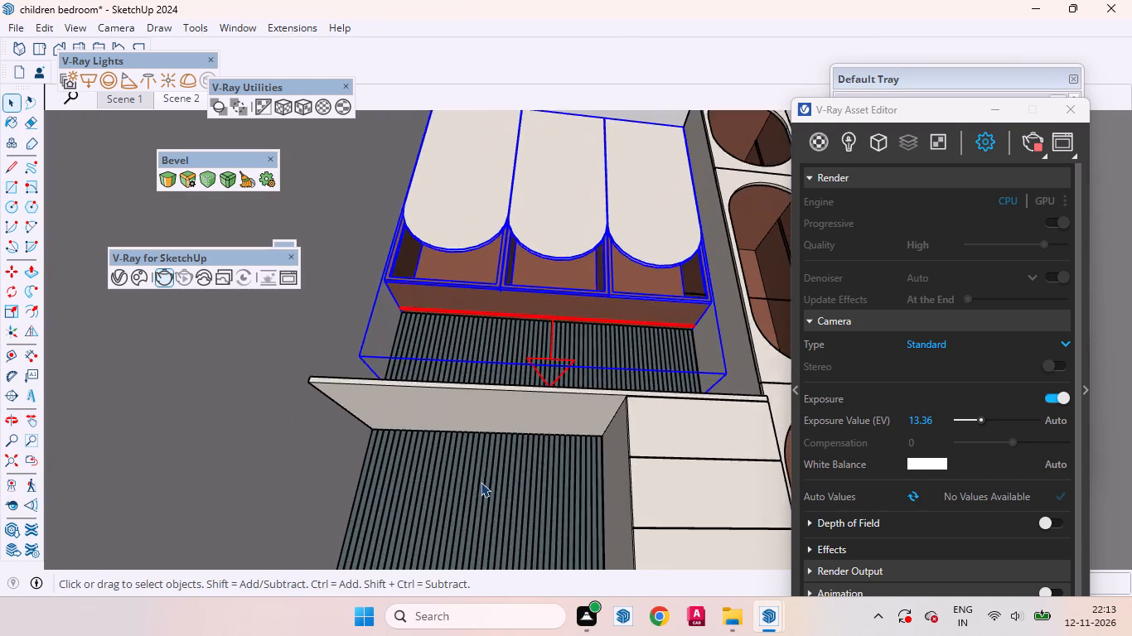
{"action": "scroll", "coordinate": [481, 482], "scroll_direction": "up", "scroll_amount": 6}
{"action": "scroll", "coordinate": [414, 428], "scroll_direction": "up", "scroll_amount": 5}
{"action": "scroll", "coordinate": [394, 434], "scroll_direction": "down", "scroll_amount": 3}
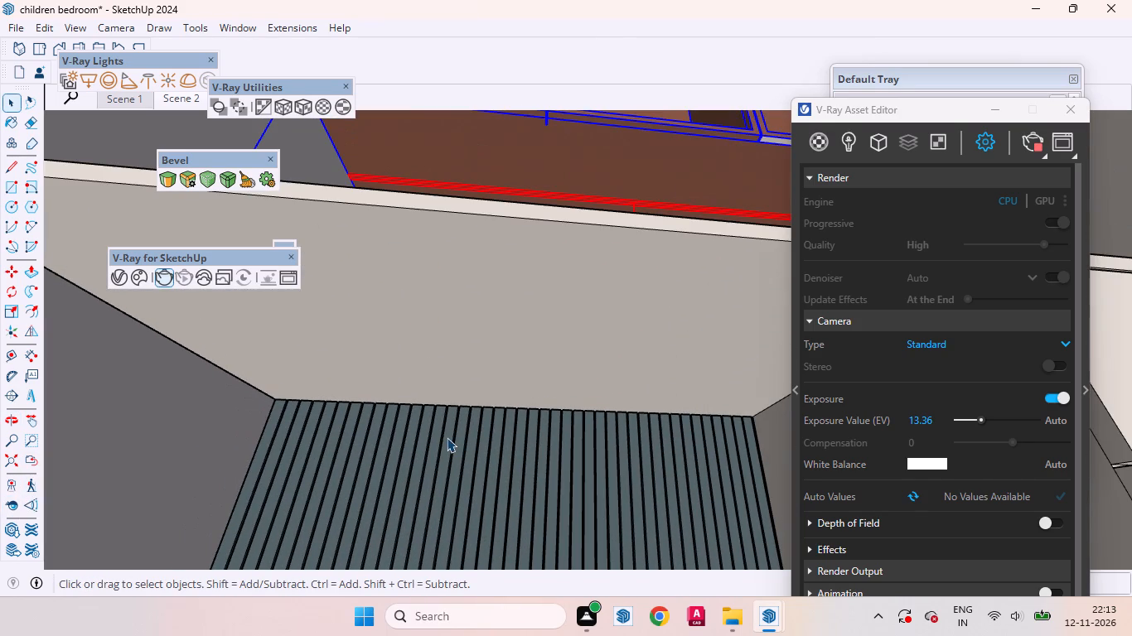
{"action": "key", "text": "t"}
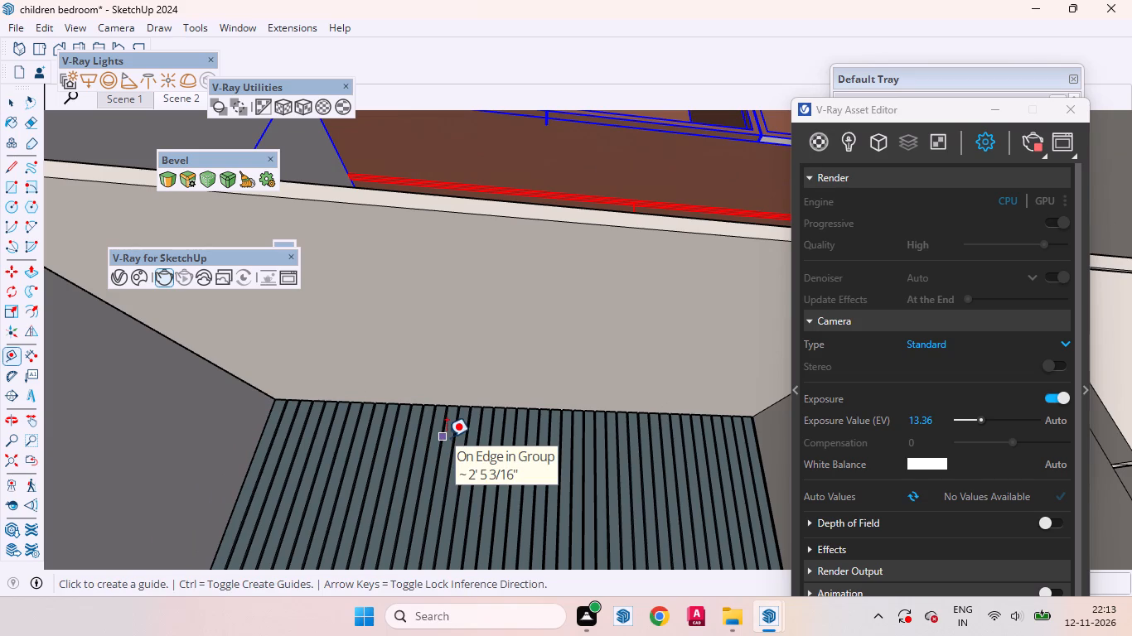
{"action": "left_click", "coordinate": [444, 212]}
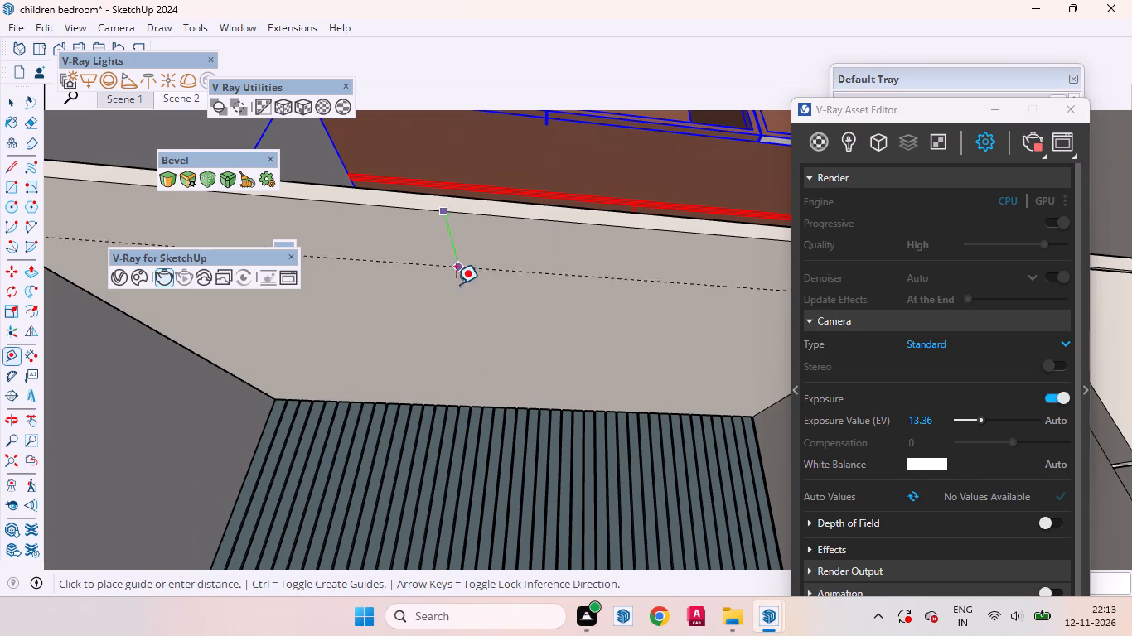
{"action": "left_click", "coordinate": [467, 397]}
Offset a second guide 18 mm from the first one, towards the fluted back panel.
{"action": "scroll", "coordinate": [515, 408], "scroll_direction": "up", "scroll_amount": 3}
{"action": "middle_click_drag", "start_coordinate": [516, 422], "coordinate": [516, 388]}
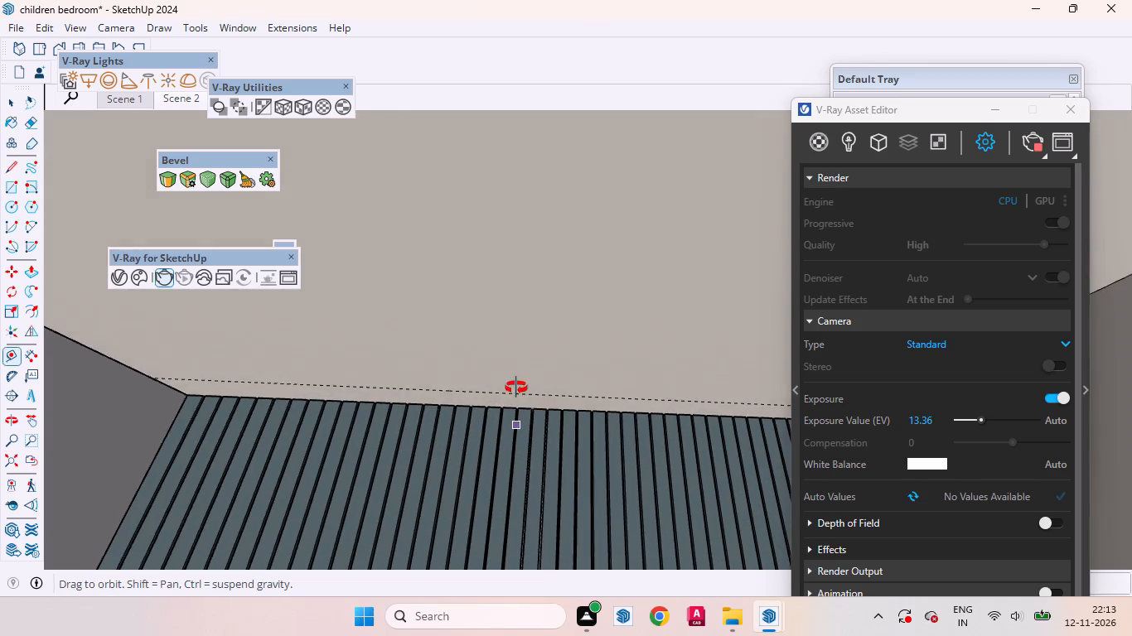
{"action": "middle_click_drag", "start_coordinate": [516, 388], "coordinate": [508, 294]}
{"action": "scroll", "coordinate": [511, 394], "scroll_direction": "up", "scroll_amount": 3}
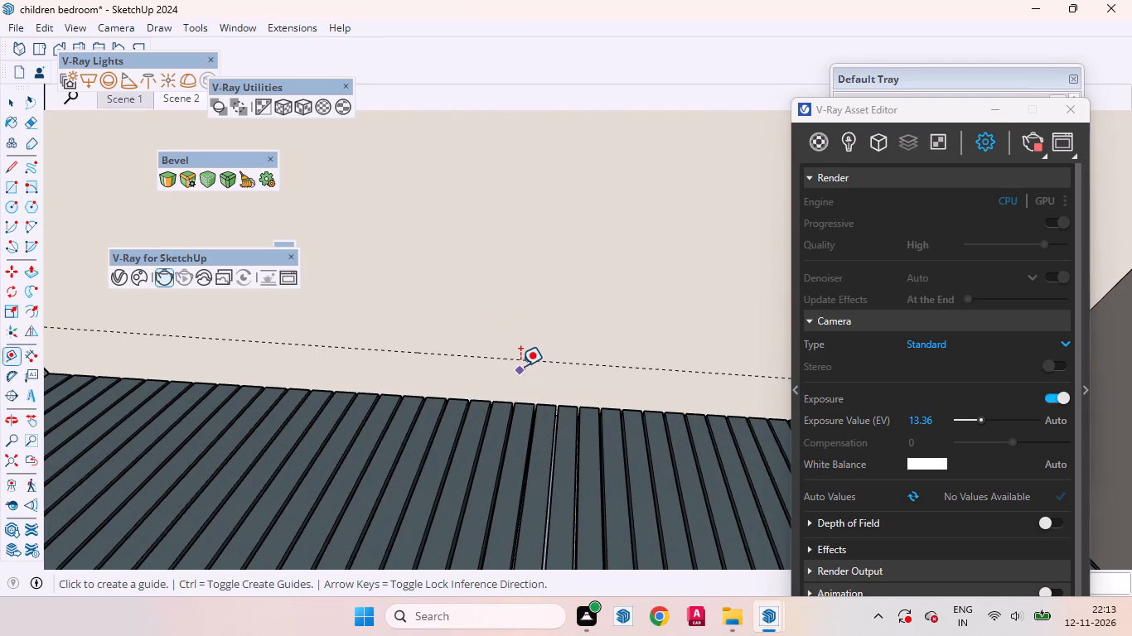
{"action": "left_click", "coordinate": [520, 362]}
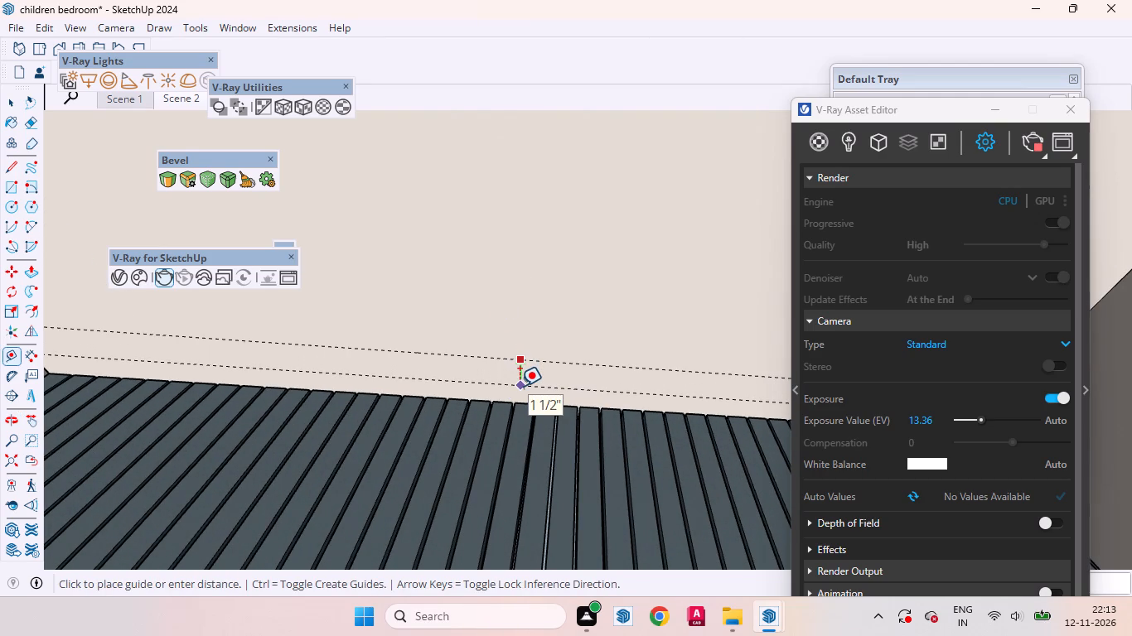
{"action": "type", "text": "18mm"}
{"action": "key", "text": "Return"}
{"action": "key", "text": "space"}
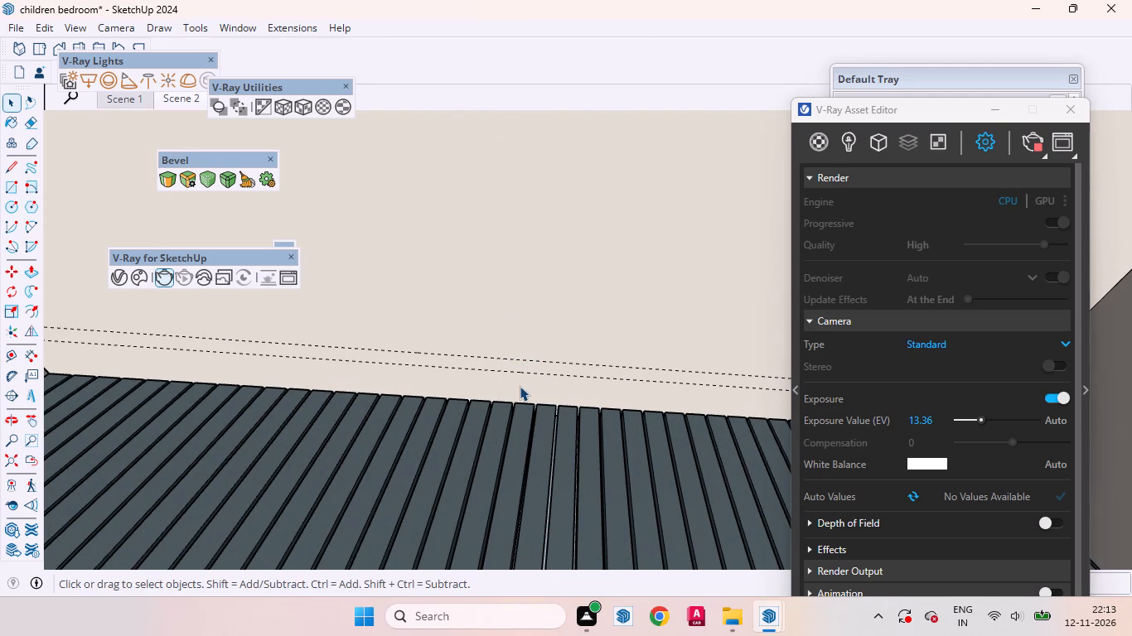
Minimise the V-Ray Asset Editor and close the Default Tray to uncover the full width of the desktop's underside.
{"action": "scroll", "coordinate": [418, 450], "scroll_direction": "down", "scroll_amount": 3}
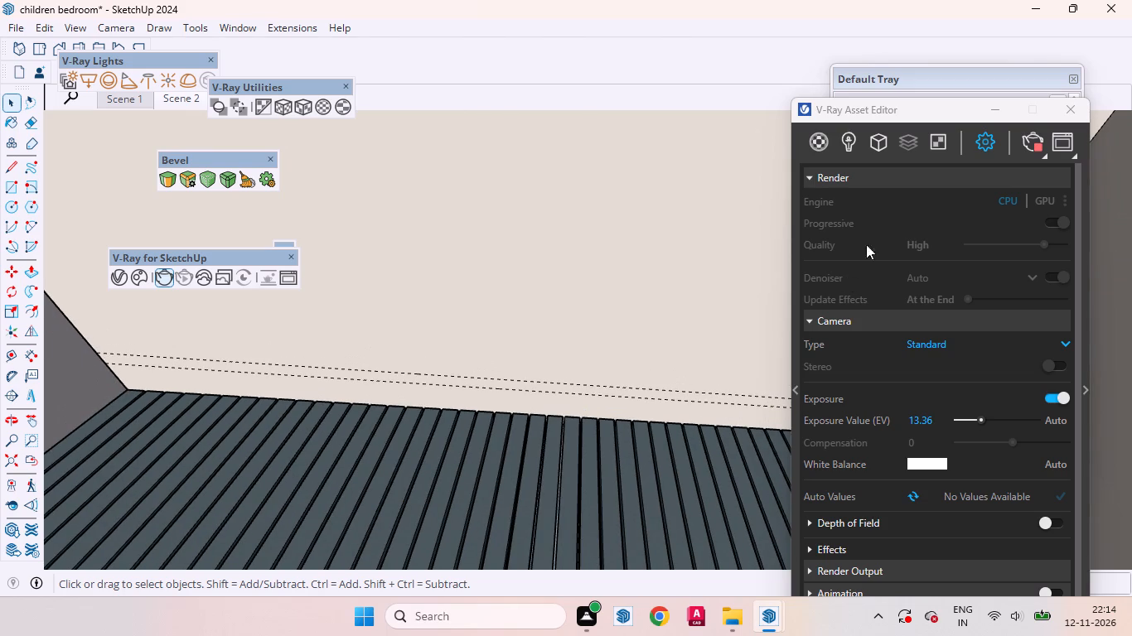
{"action": "left_click_drag", "start_coordinate": [935, 108], "coordinate": [791, 240]}
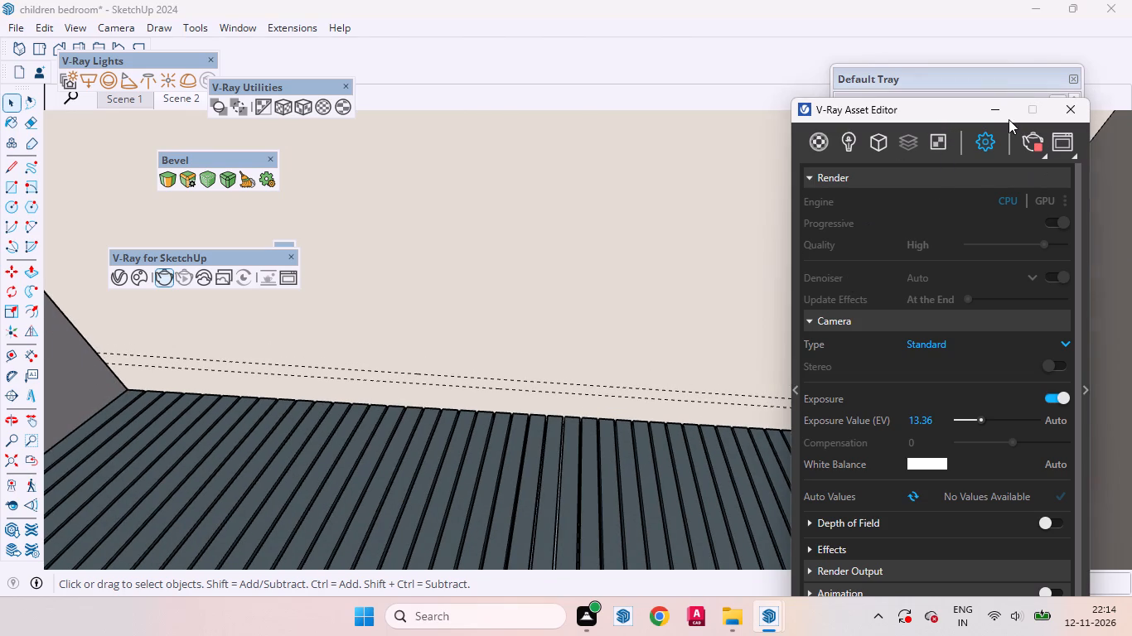
{"action": "left_click", "coordinate": [998, 117]}
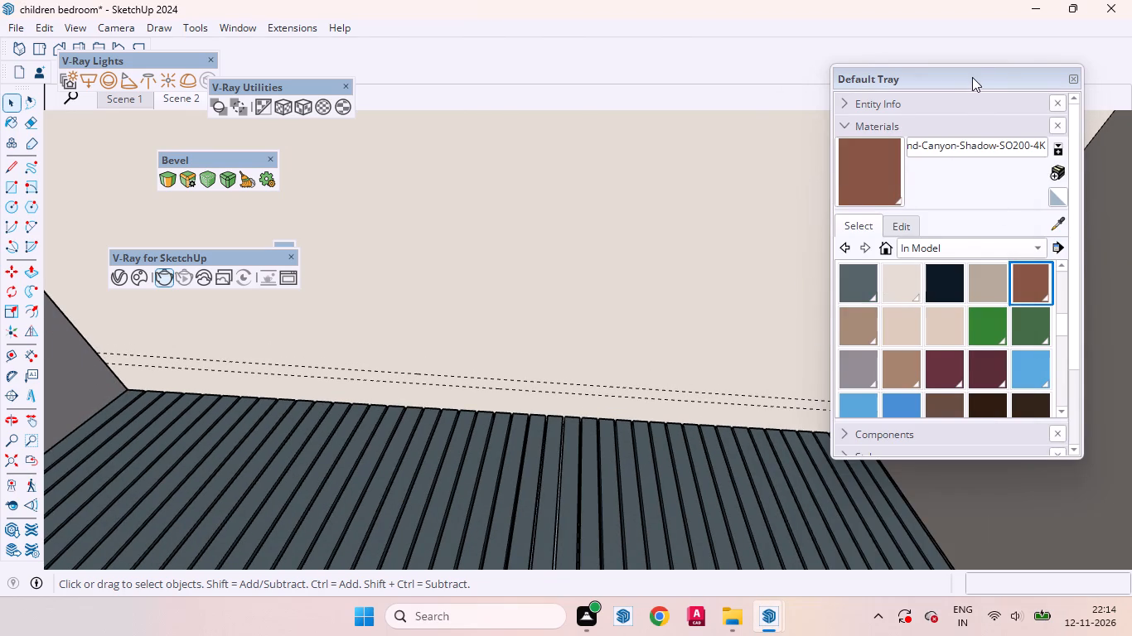
{"action": "left_click_drag", "start_coordinate": [970, 74], "coordinate": [772, 352]}
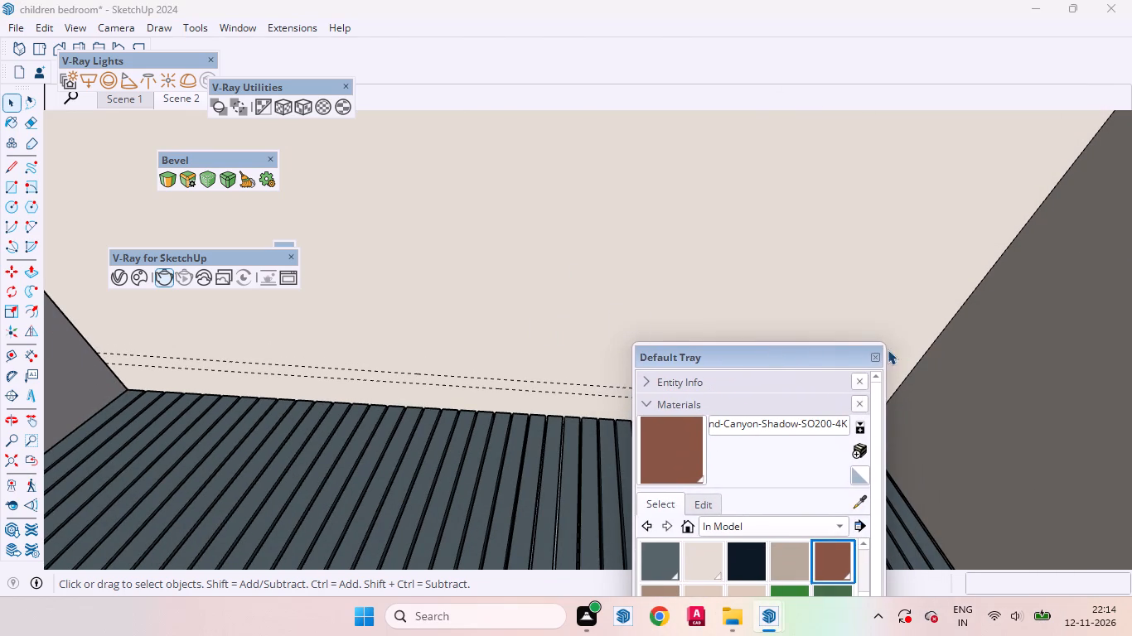
{"action": "left_click", "coordinate": [871, 354]}
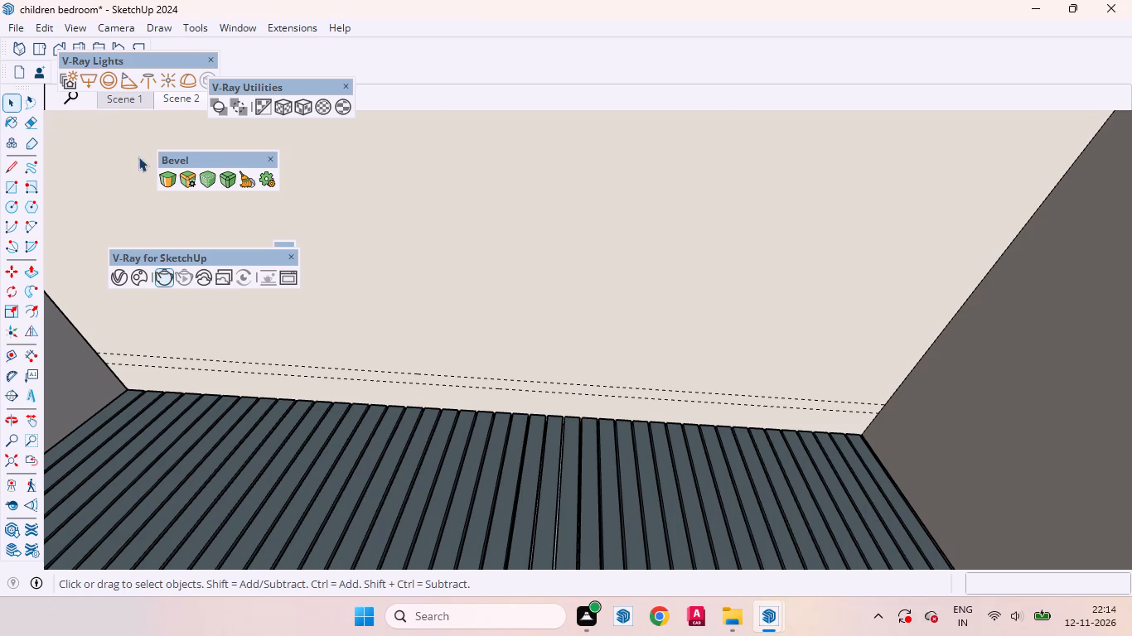
Draw a V-Ray rectangle light across the full width of the desktop's underside, filling the strip between the two guides.
{"action": "left_click", "coordinate": [85, 81]}
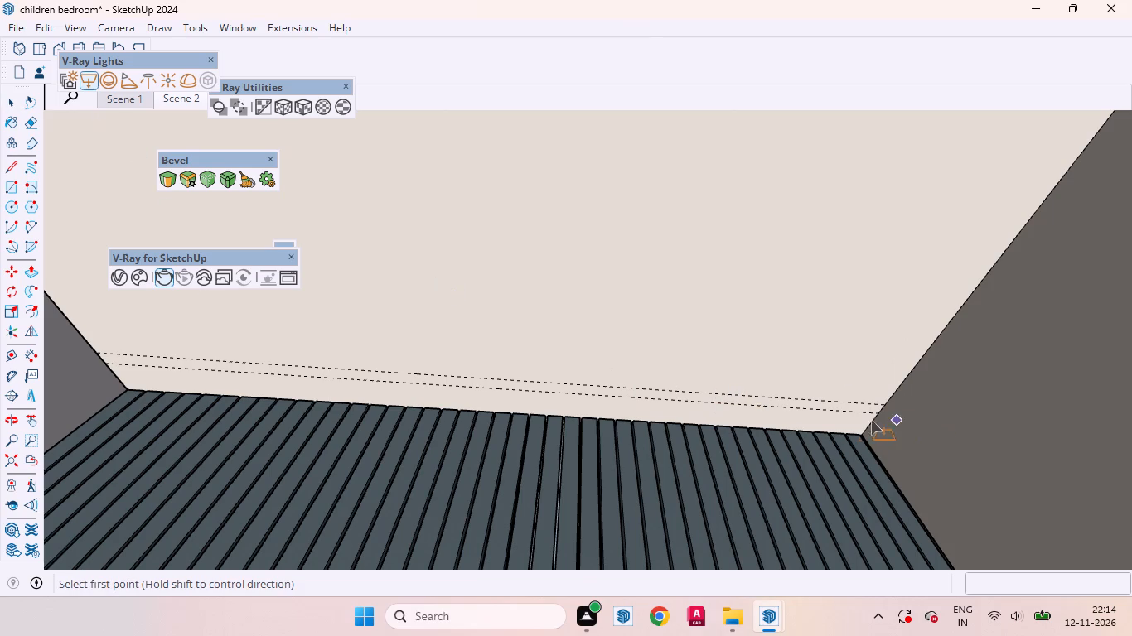
{"action": "left_click", "coordinate": [107, 367]}
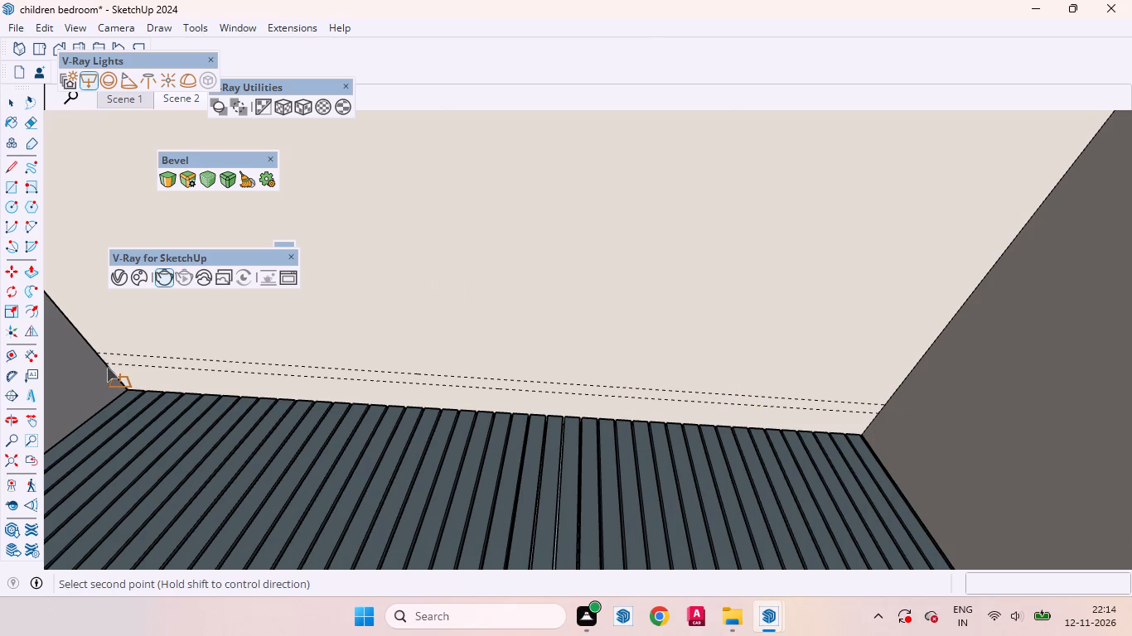
{"action": "scroll", "coordinate": [879, 404], "scroll_direction": "up", "scroll_amount": 1}
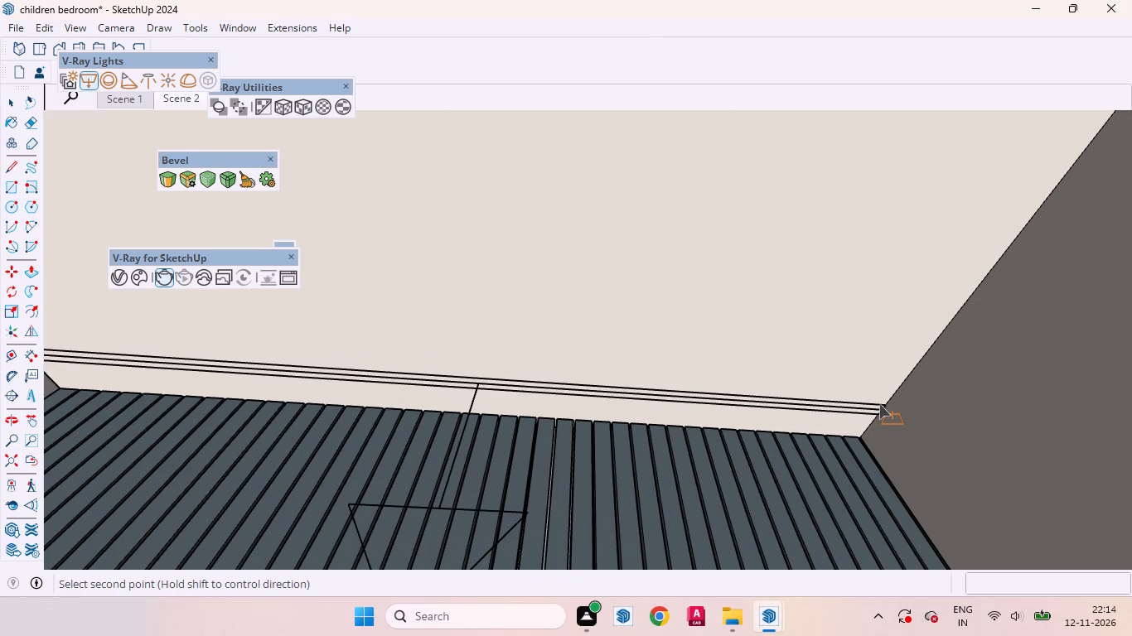
{"action": "left_click", "coordinate": [886, 404]}
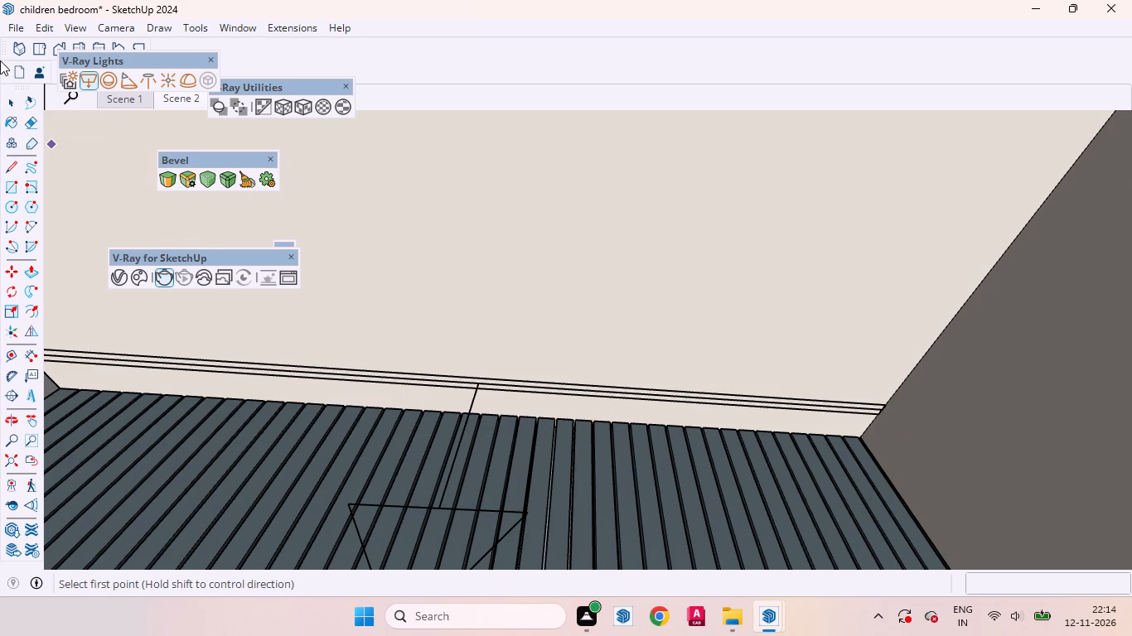
{"action": "left_click", "coordinate": [14, 99]}
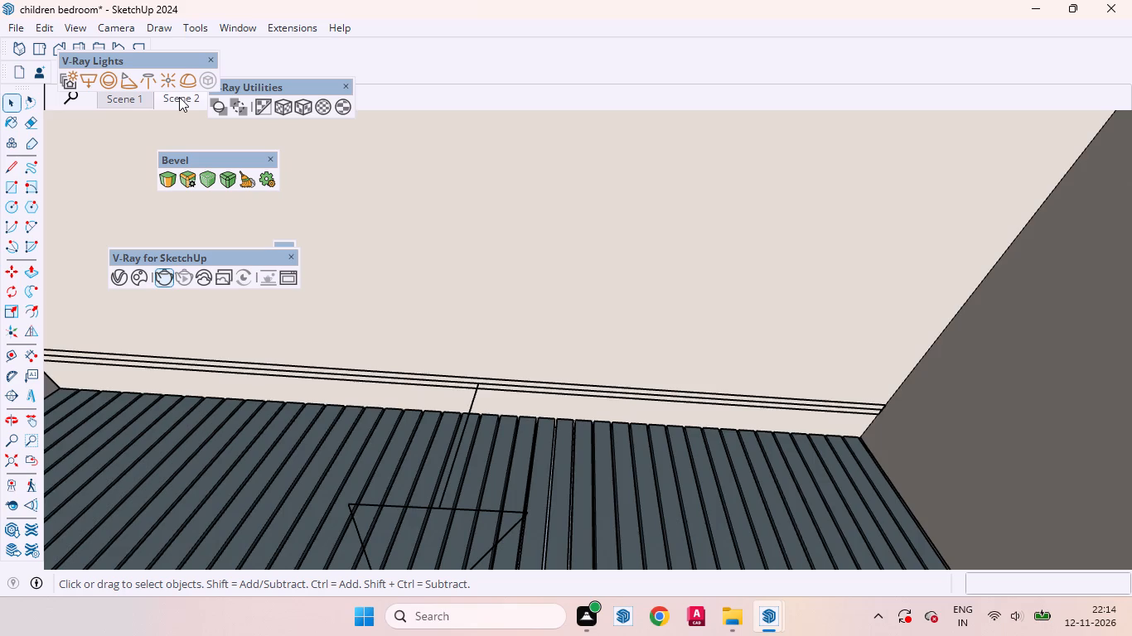
Return to the Scene 2 view, clear the selection and examine the study unit with its lights under the wall cabinets and desk.
{"action": "left_click", "coordinate": [179, 97]}
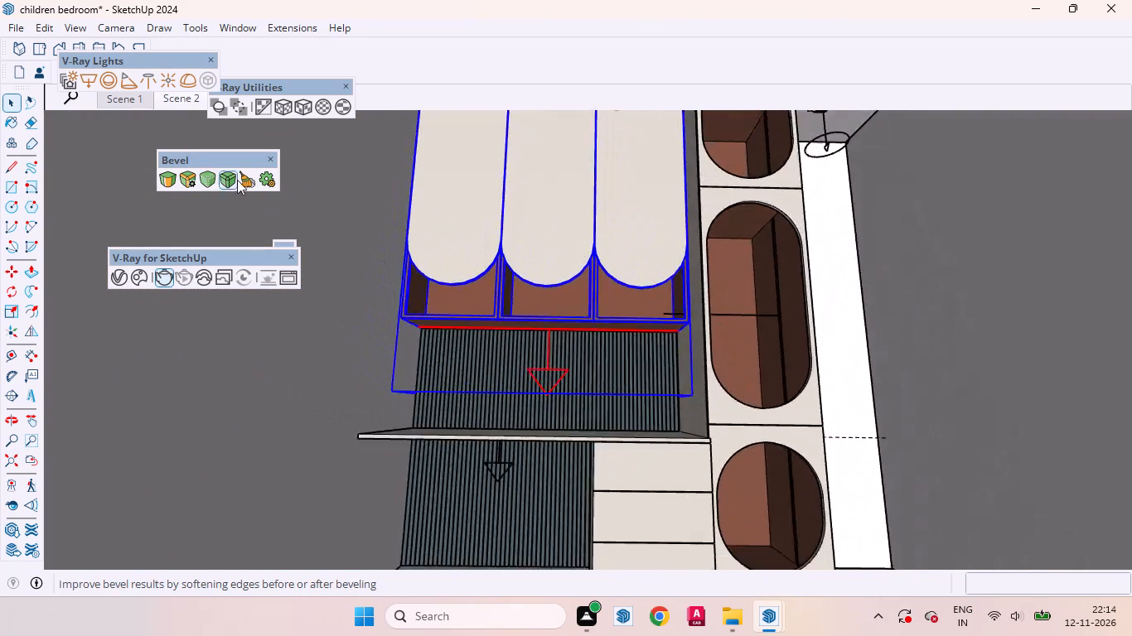
{"action": "scroll", "coordinate": [538, 261], "scroll_direction": "down", "scroll_amount": 6}
{"action": "scroll", "coordinate": [569, 301], "scroll_direction": "up", "scroll_amount": 1}
{"action": "scroll", "coordinate": [573, 305], "scroll_direction": "down", "scroll_amount": 4}
{"action": "left_click", "coordinate": [939, 383]}
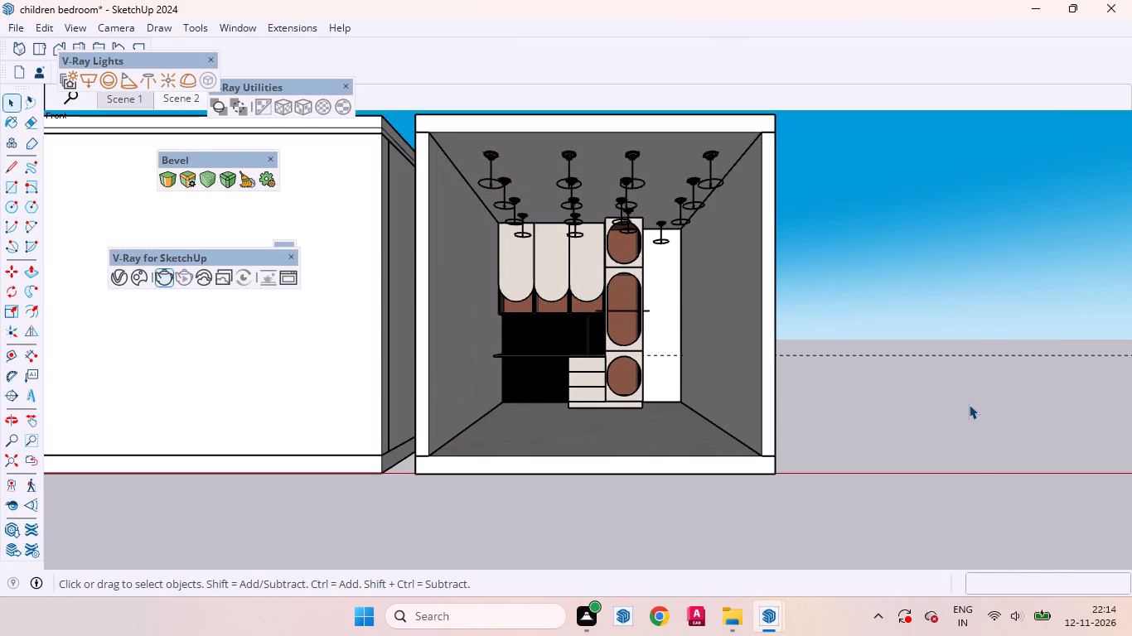
{"action": "left_click", "coordinate": [174, 103]}
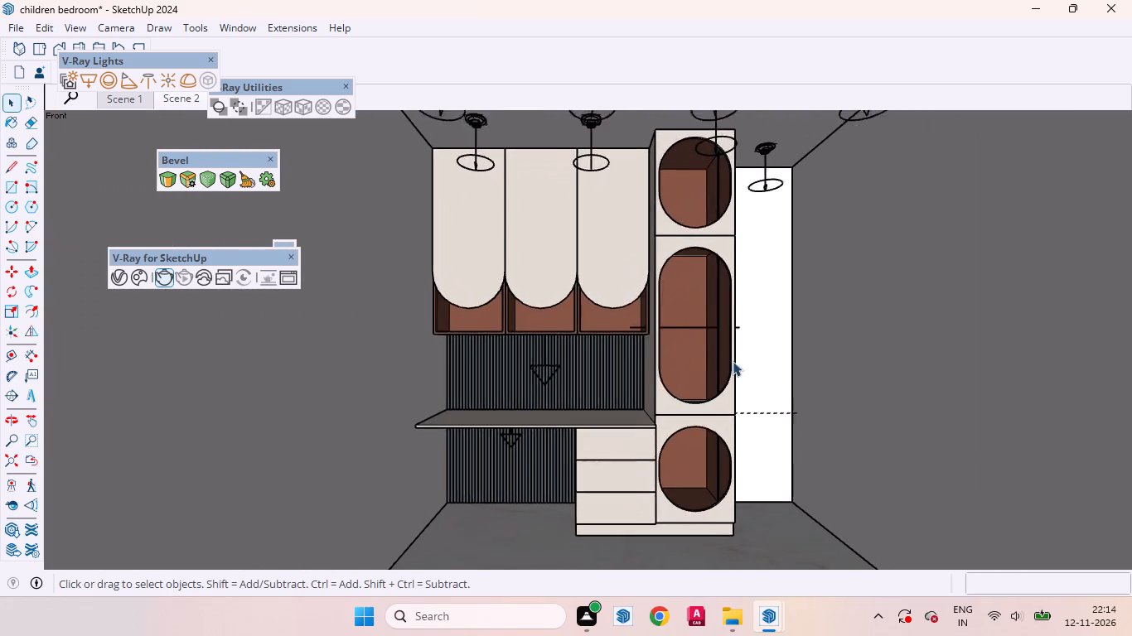
{"action": "scroll", "coordinate": [733, 311], "scroll_direction": "up", "scroll_amount": 5}
{"action": "middle_click_drag", "start_coordinate": [810, 354], "coordinate": [722, 361]}
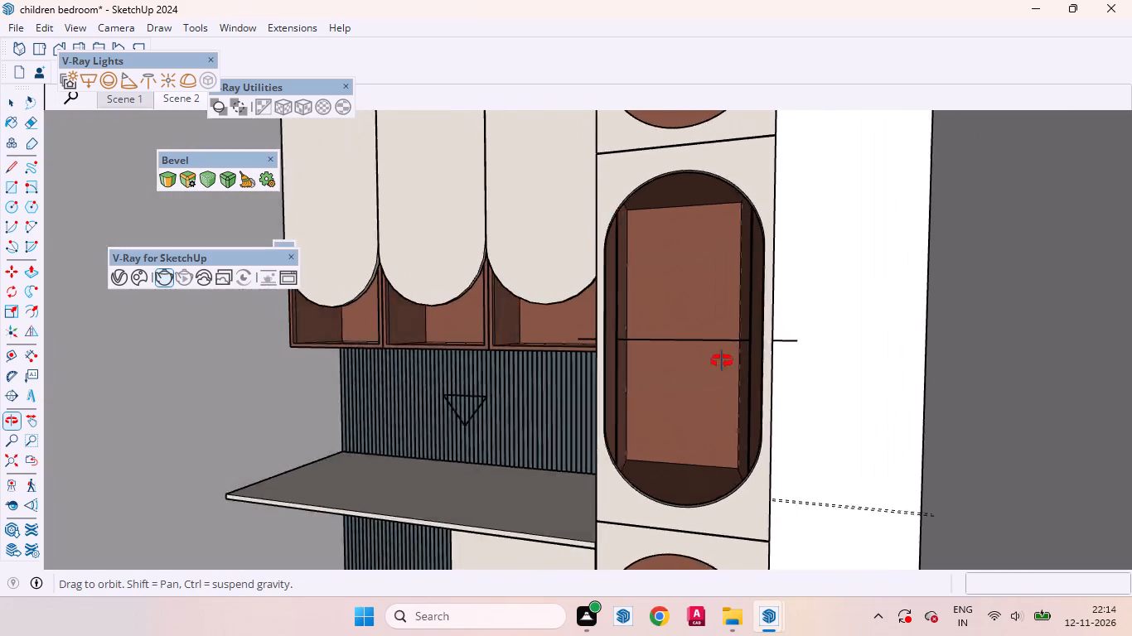
{"action": "middle_click_drag", "start_coordinate": [722, 361], "coordinate": [830, 375]}
{"action": "scroll", "coordinate": [645, 359], "scroll_direction": "down", "scroll_amount": 8}
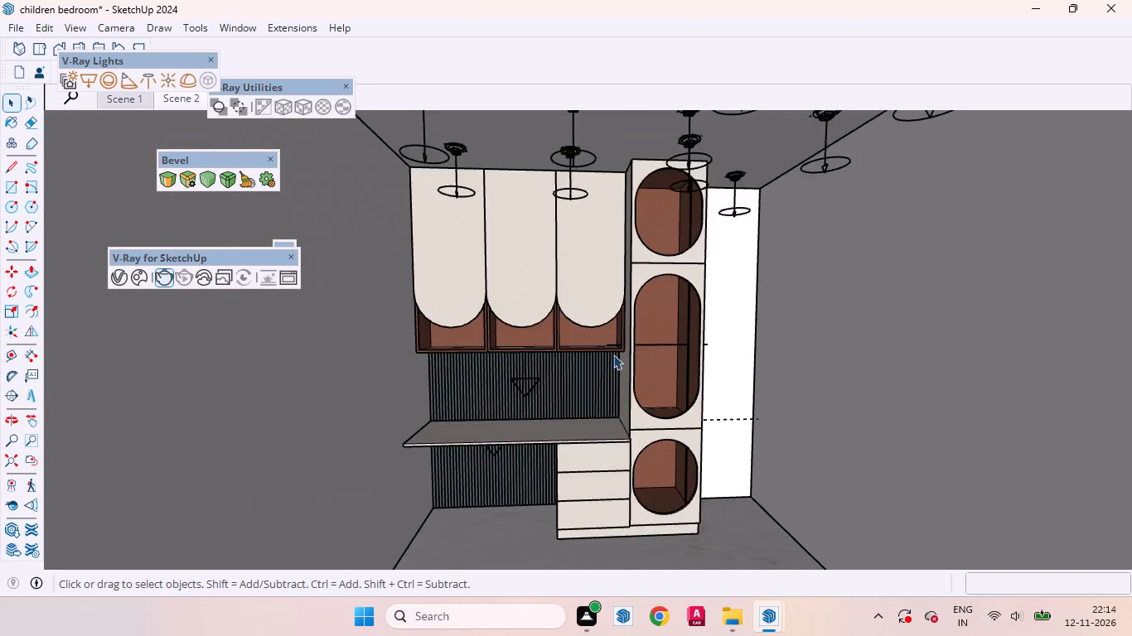
{"action": "scroll", "coordinate": [613, 354], "scroll_direction": "down", "scroll_amount": 3}
{"action": "left_click", "coordinate": [167, 103]}
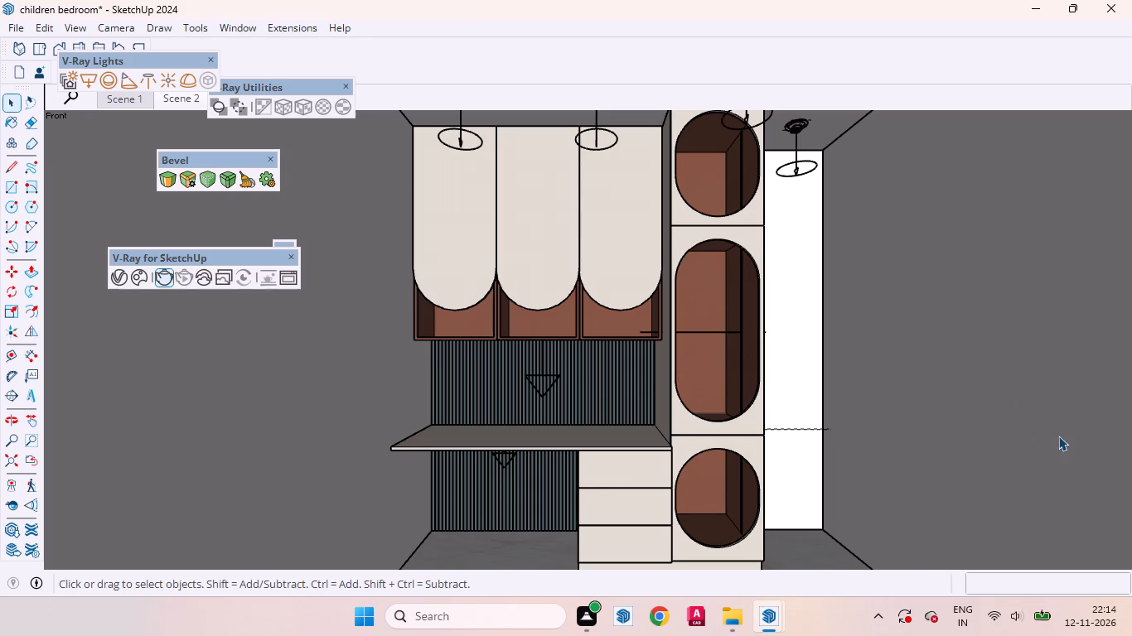
Examine the whole room and its ceiling lights from outside and below, finishing on the Scene 2 view.
{"action": "scroll", "coordinate": [743, 415], "scroll_direction": "down", "scroll_amount": 11}
{"action": "middle_click_drag", "start_coordinate": [759, 428], "coordinate": [685, 426]}
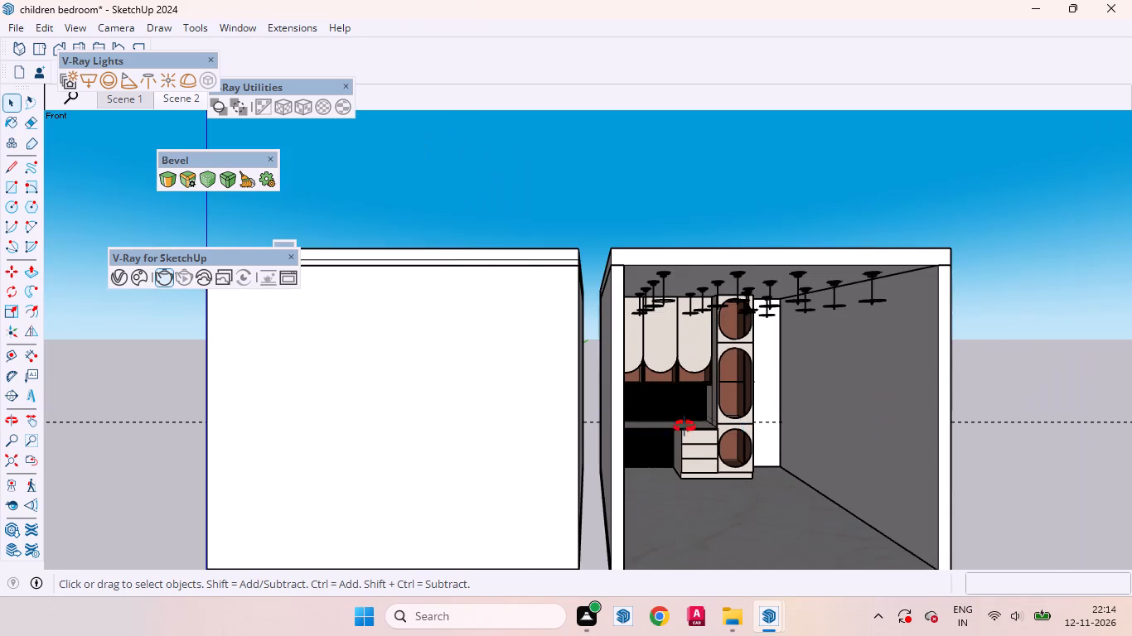
{"action": "middle_click_drag", "start_coordinate": [685, 426], "coordinate": [672, 345]}
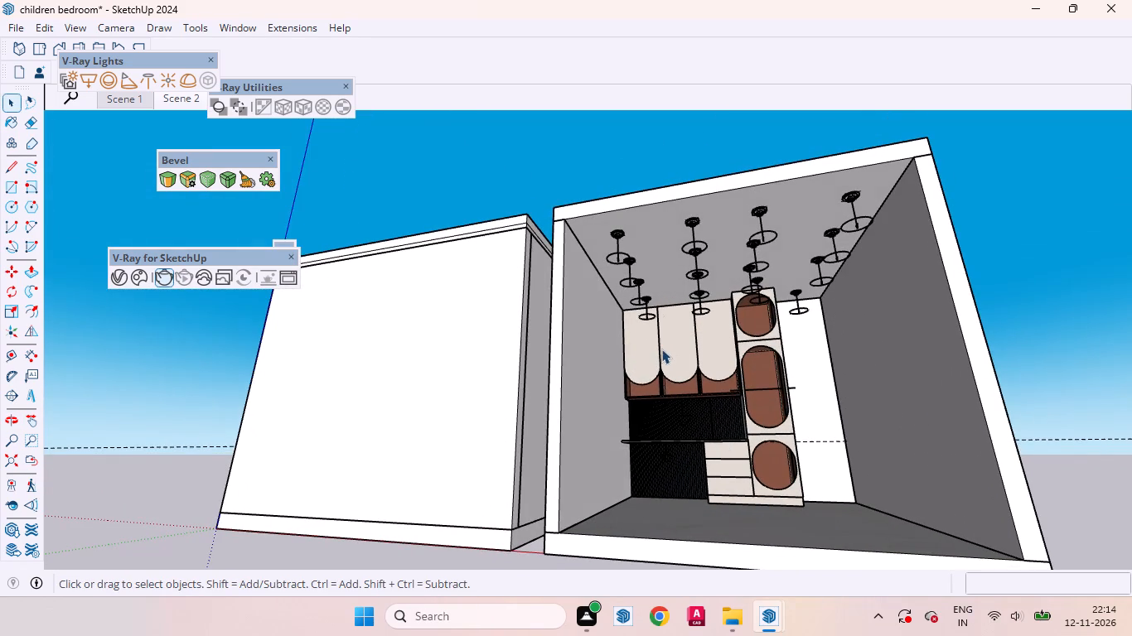
{"action": "scroll", "coordinate": [626, 200], "scroll_direction": "up", "scroll_amount": 2}
{"action": "scroll", "coordinate": [657, 320], "scroll_direction": "up", "scroll_amount": 1}
{"action": "middle_click_drag", "start_coordinate": [655, 307], "coordinate": [700, 201]}
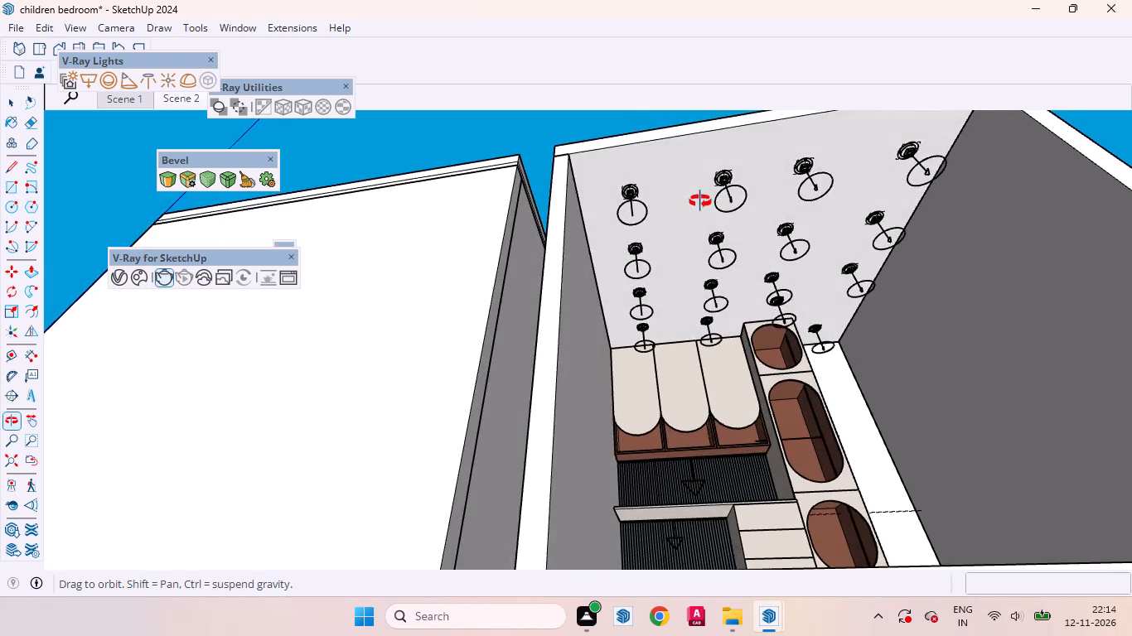
{"action": "middle_click_drag", "start_coordinate": [700, 201], "coordinate": [660, 298]}
{"action": "scroll", "coordinate": [639, 328], "scroll_direction": "down", "scroll_amount": 6}
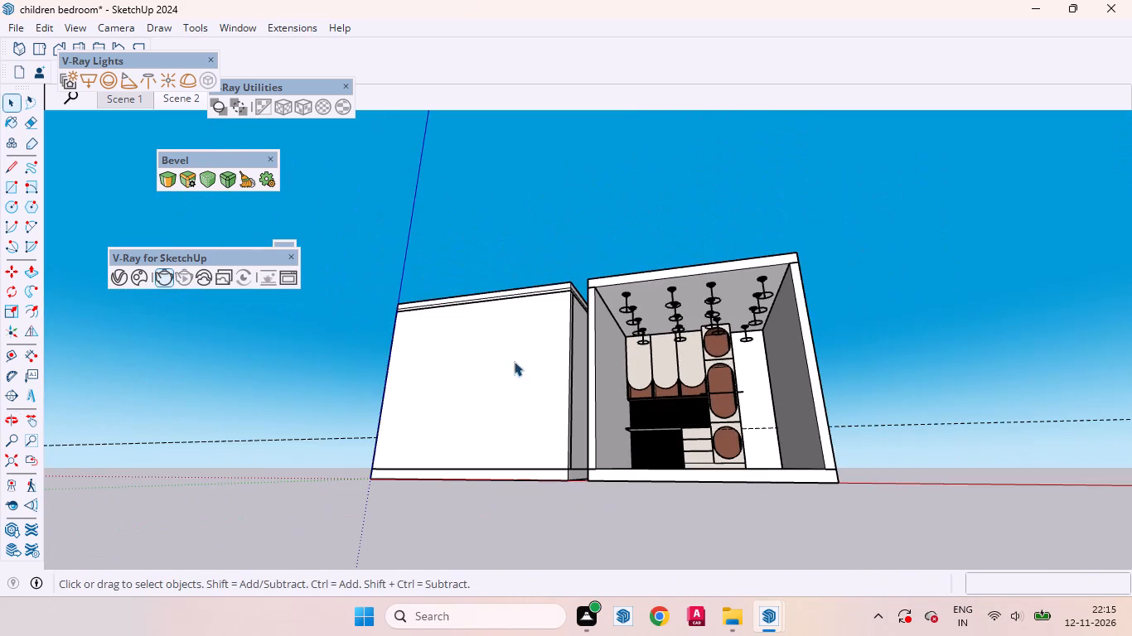
{"action": "left_click", "coordinate": [183, 100]}
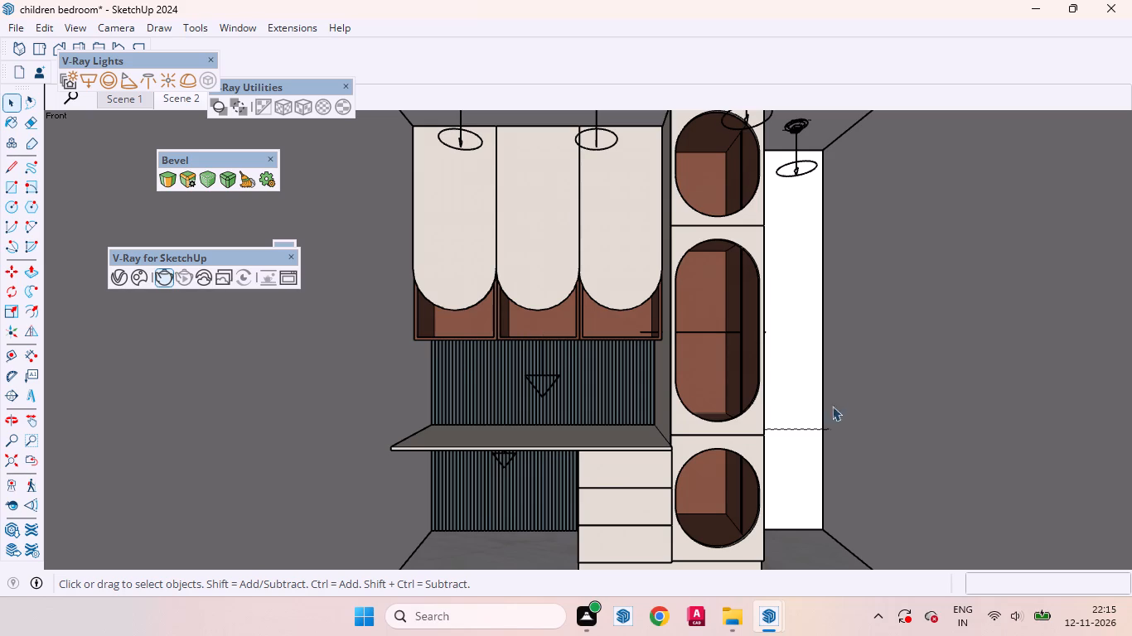
Bring the V-Ray Frame Buffer forward to check the study unit's render.
{"action": "left_click", "coordinate": [771, 620]}
{"action": "left_click", "coordinate": [883, 529]}
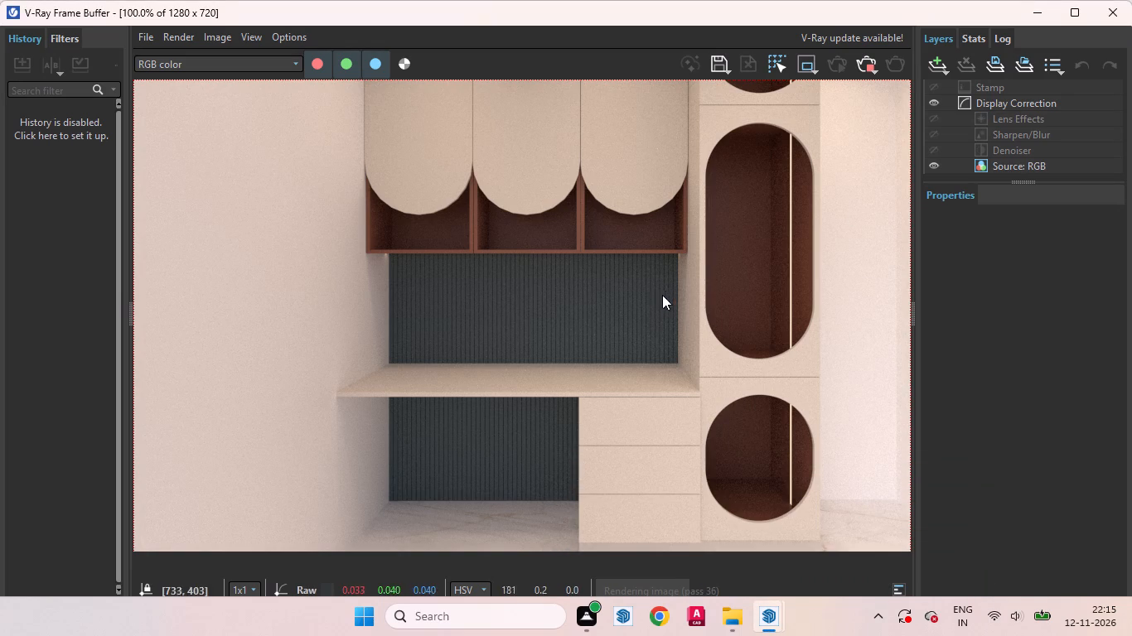
Examine the study unit's render up close, covering the arched wall cabinets, desk, drawers and tall cabinet niches.
{"action": "scroll", "coordinate": [660, 328], "scroll_direction": "down", "scroll_amount": 1}
{"action": "scroll", "coordinate": [572, 199], "scroll_direction": "up", "scroll_amount": 1}
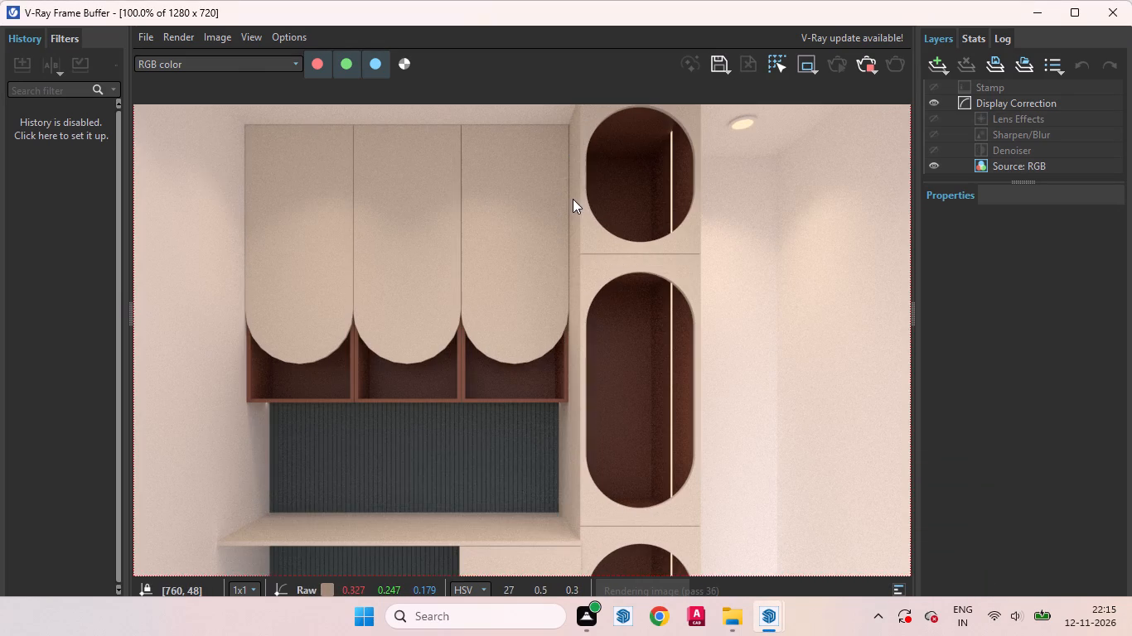
{"action": "scroll", "coordinate": [631, 278], "scroll_direction": "down", "scroll_amount": 1}
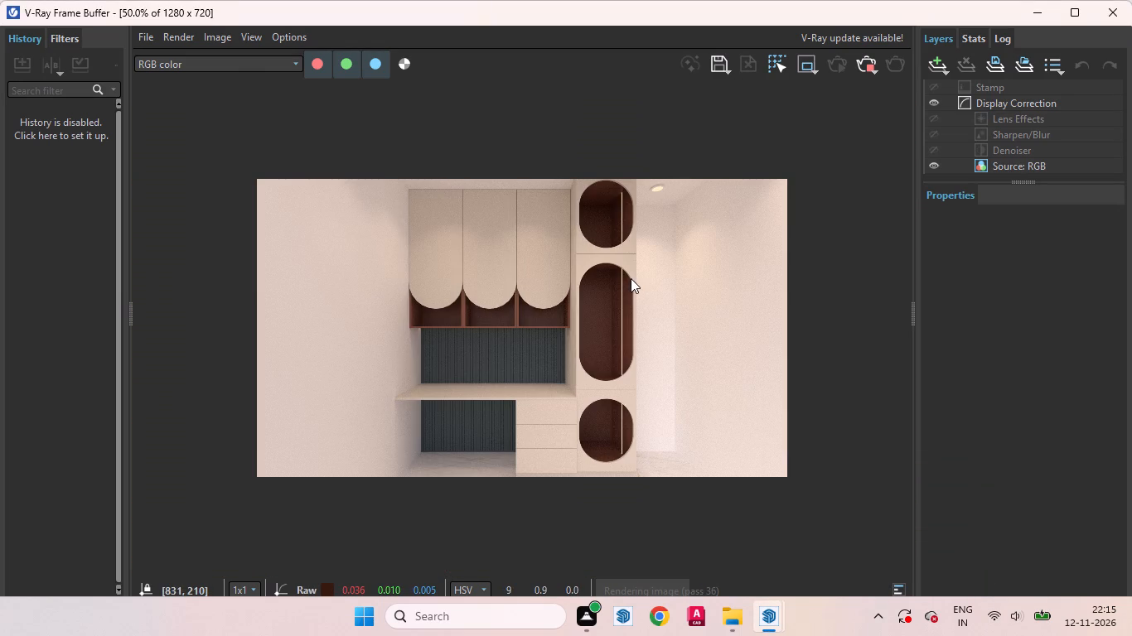
{"action": "scroll", "coordinate": [461, 208], "scroll_direction": "up", "scroll_amount": 1}
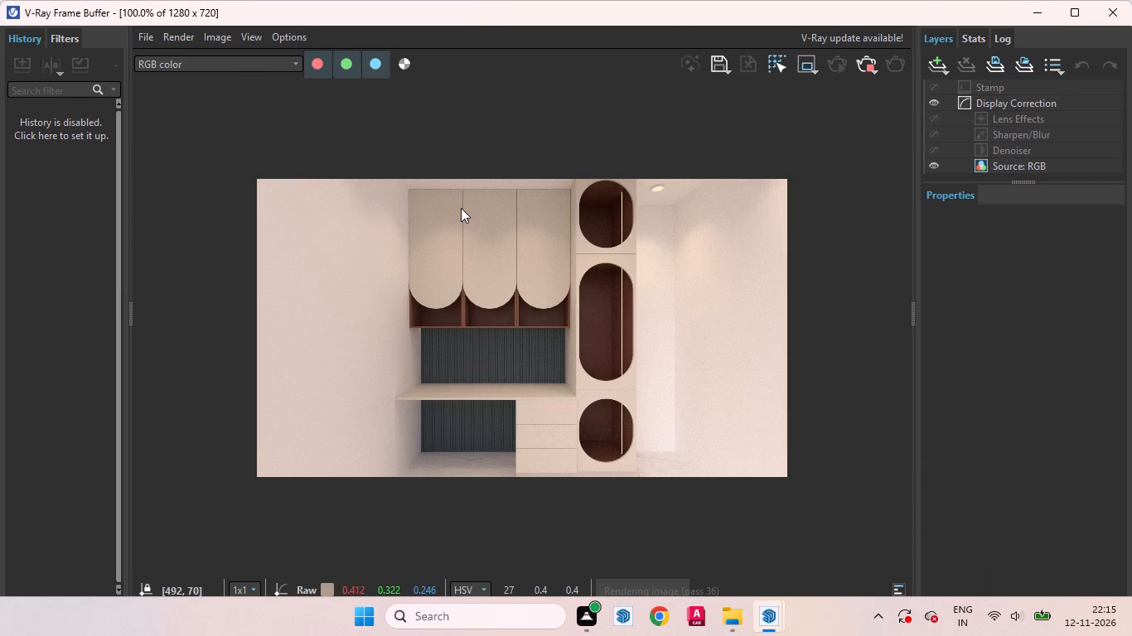
{"action": "scroll", "coordinate": [530, 272], "scroll_direction": "down", "scroll_amount": 1}
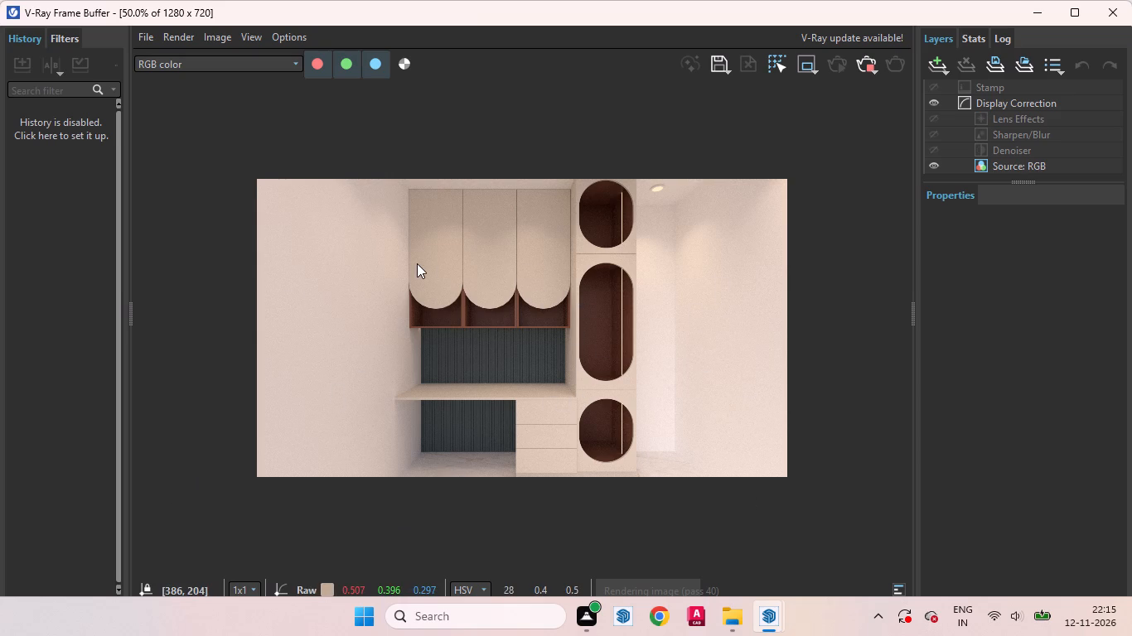
{"action": "scroll", "coordinate": [417, 263], "scroll_direction": "up", "scroll_amount": 1}
{"action": "scroll", "coordinate": [409, 339], "scroll_direction": "up", "scroll_amount": 2}
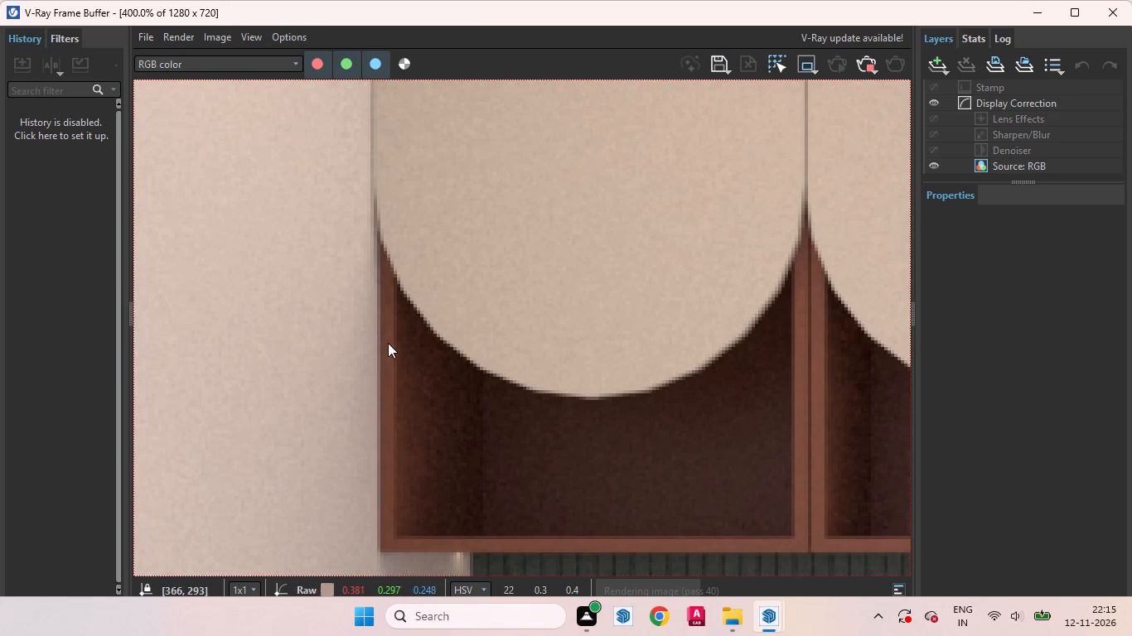
{"action": "scroll", "coordinate": [407, 351], "scroll_direction": "down", "scroll_amount": 1}
{"action": "scroll", "coordinate": [503, 352], "scroll_direction": "down", "scroll_amount": 2}
{"action": "middle_click_drag", "start_coordinate": [482, 388], "coordinate": [548, 273]}
{"action": "scroll", "coordinate": [539, 464], "scroll_direction": "up", "scroll_amount": 1}
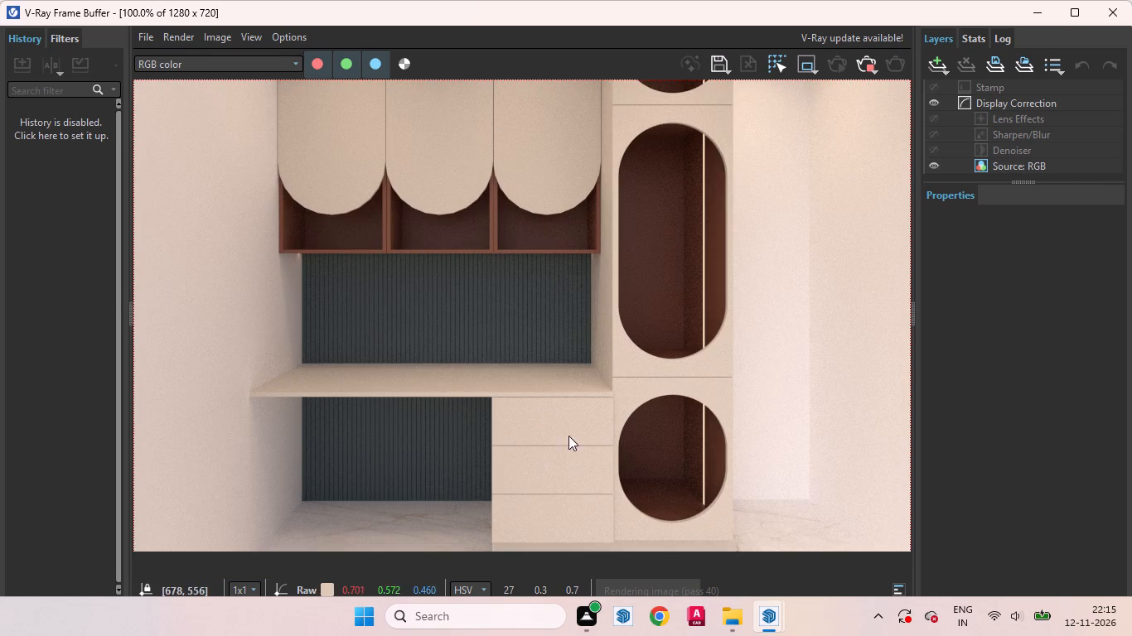
{"action": "middle_click_drag", "start_coordinate": [577, 473], "coordinate": [727, 330]}
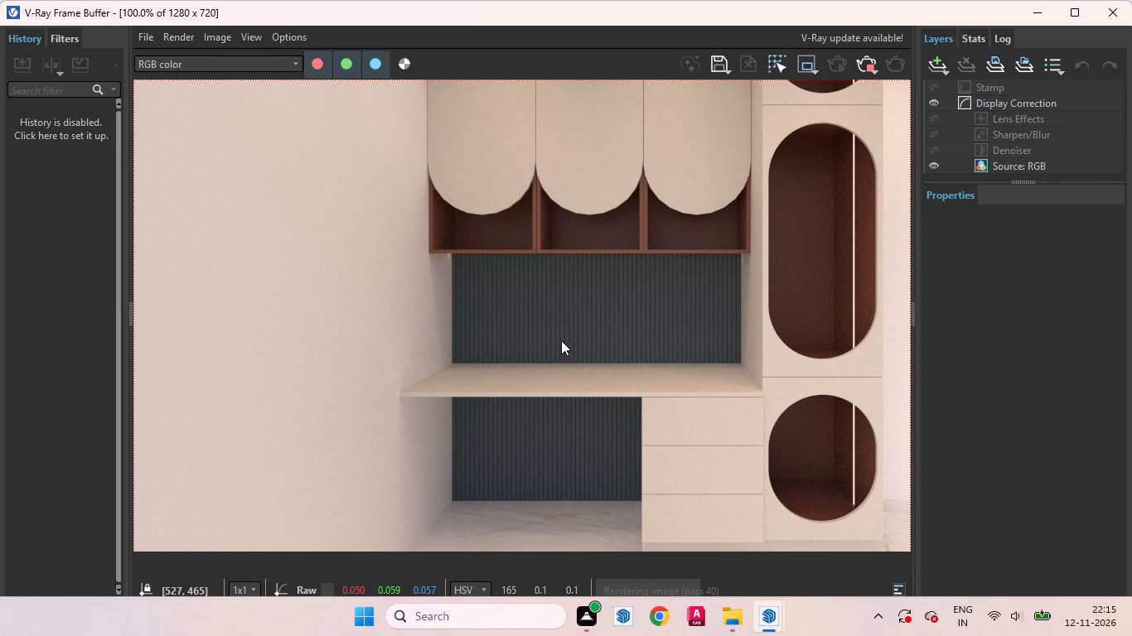
{"action": "scroll", "coordinate": [590, 224], "scroll_direction": "down", "scroll_amount": 1}
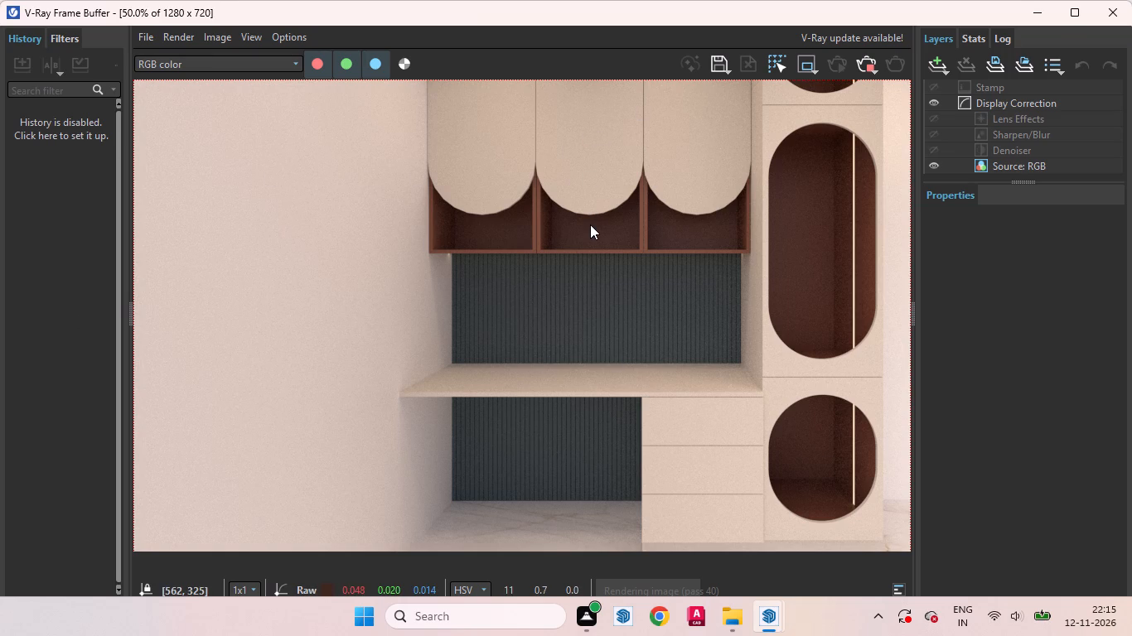
Check the render progress messages in the V-Ray log, then close the log.
{"action": "left_click", "coordinate": [891, 588]}
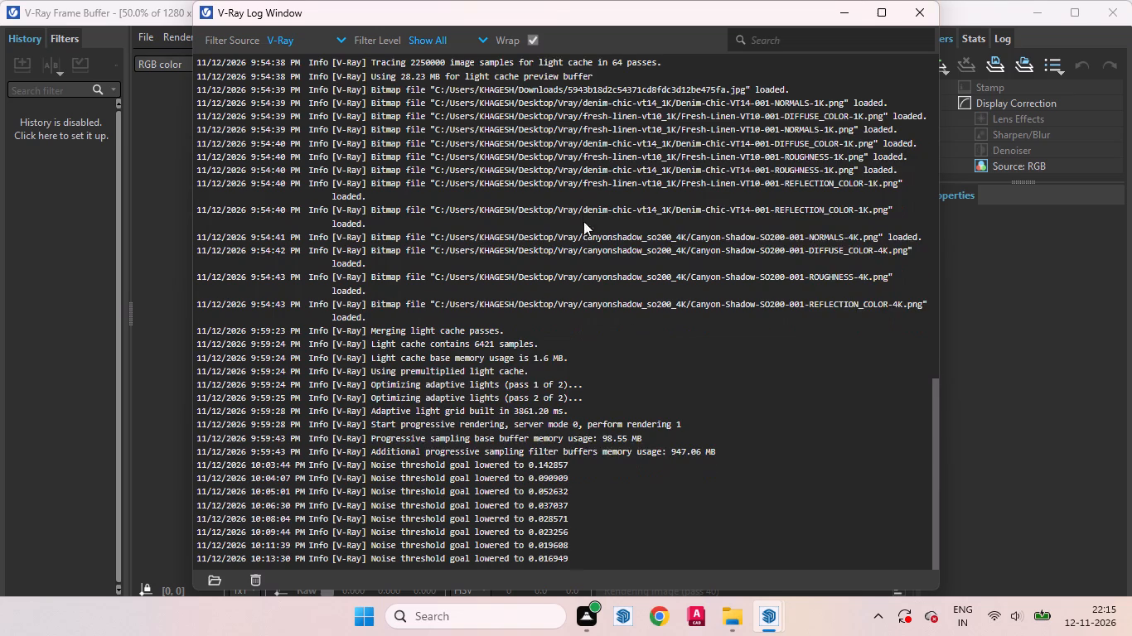
{"action": "scroll", "coordinate": [705, 393], "scroll_direction": "down", "scroll_amount": 2}
{"action": "left_click", "coordinate": [915, 10]}
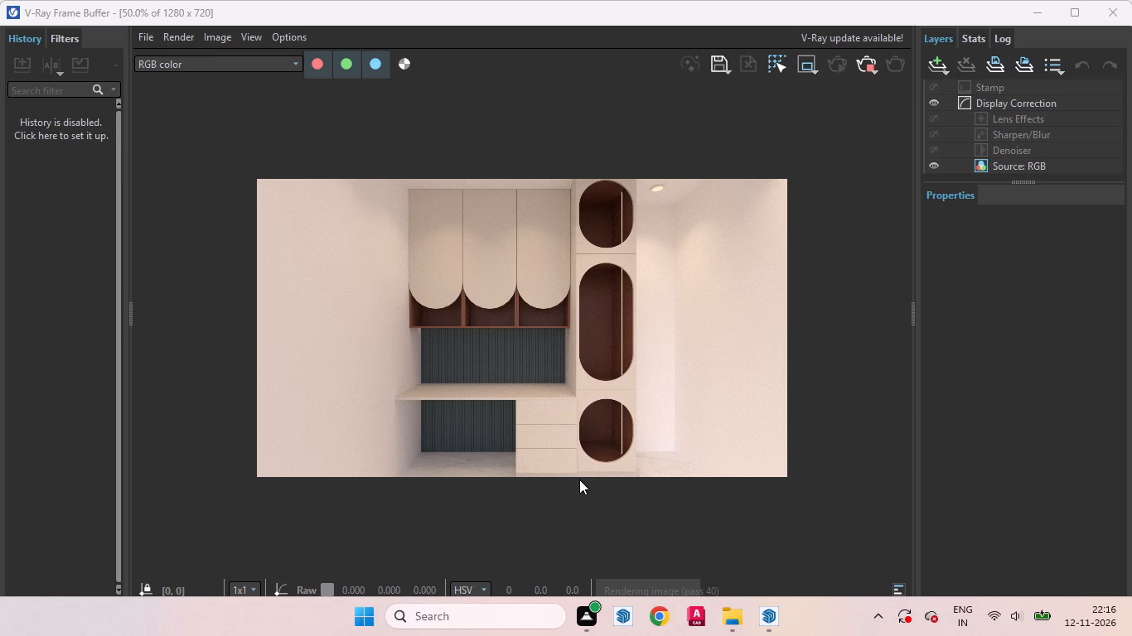
Inspect the rendered wall cabinet fronts, fluted back panel, desk and tall cabinet, both close up and as a whole.
{"action": "scroll", "coordinate": [512, 461], "scroll_direction": "up", "scroll_amount": 1}
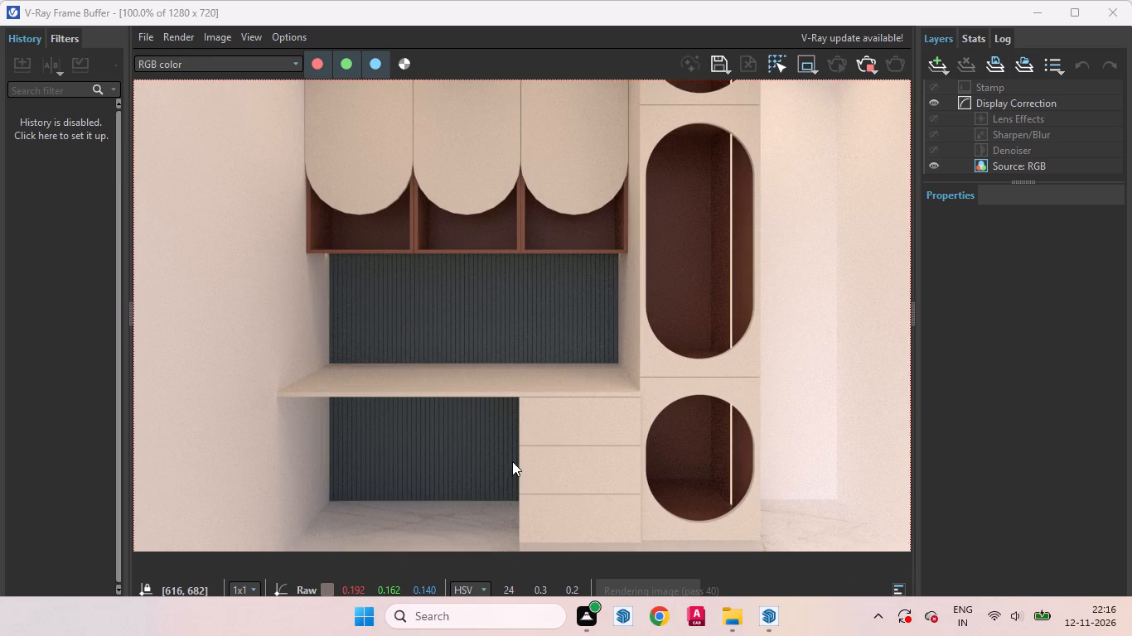
{"action": "scroll", "coordinate": [512, 478], "scroll_direction": "down", "scroll_amount": 1}
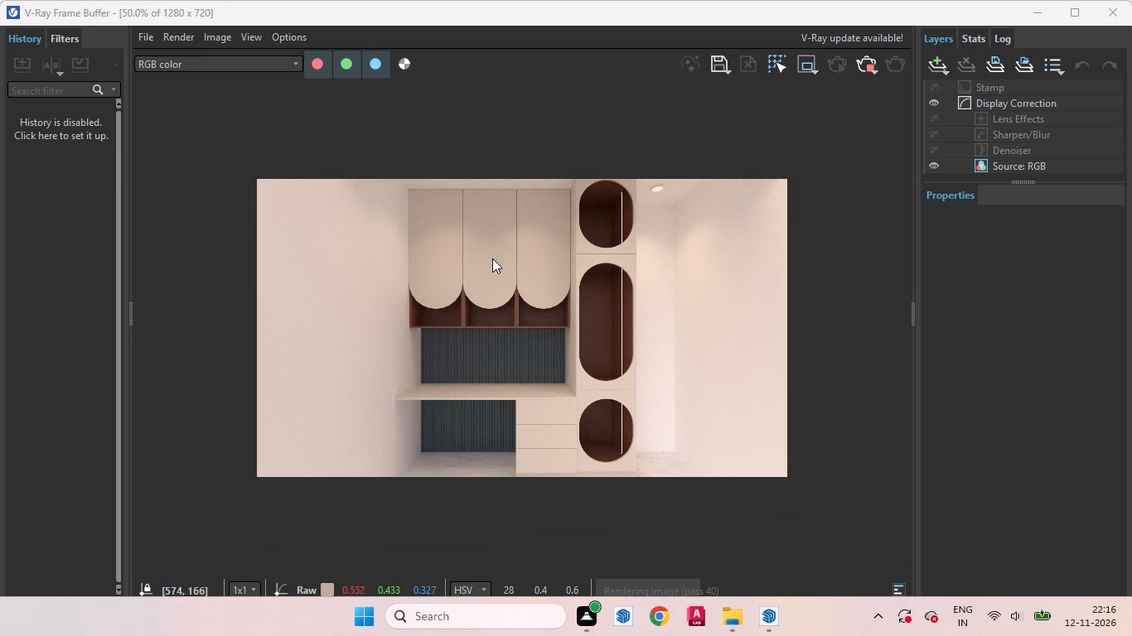
{"action": "left_click", "coordinate": [452, 229]}
{"action": "left_click", "coordinate": [496, 238]}
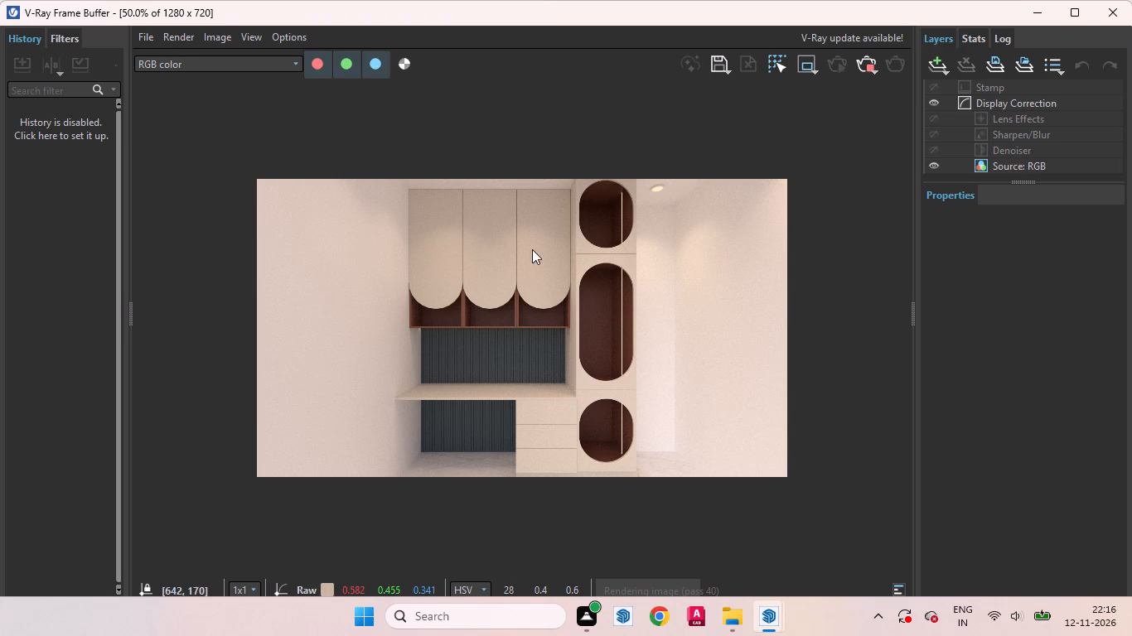
{"action": "left_click", "coordinate": [539, 248]}
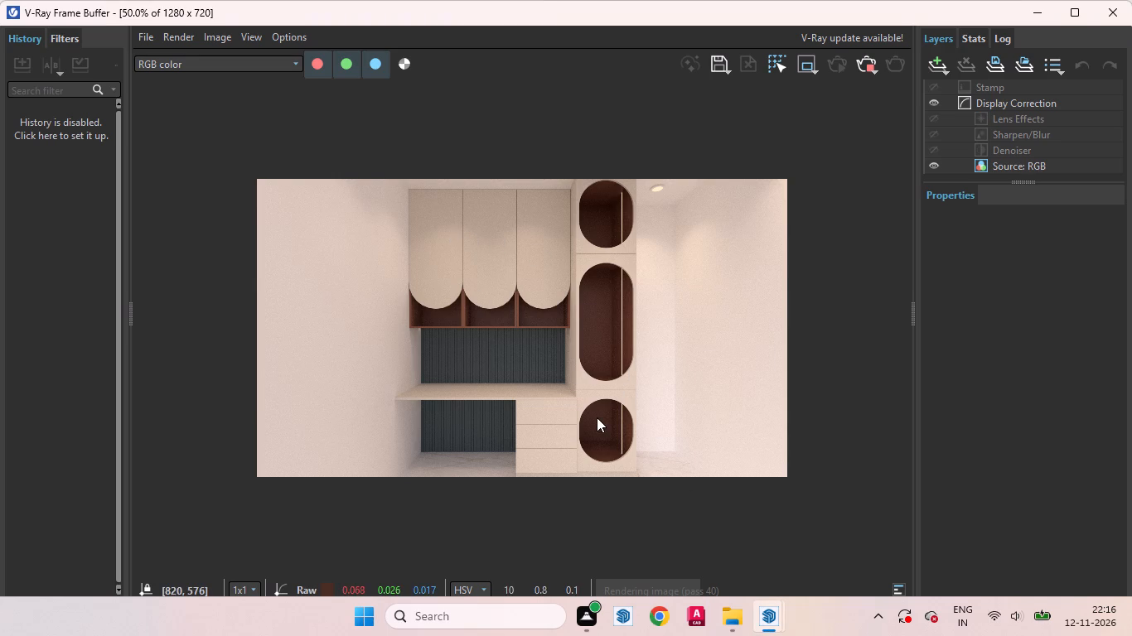
{"action": "scroll", "coordinate": [584, 406], "scroll_direction": "up", "scroll_amount": 1}
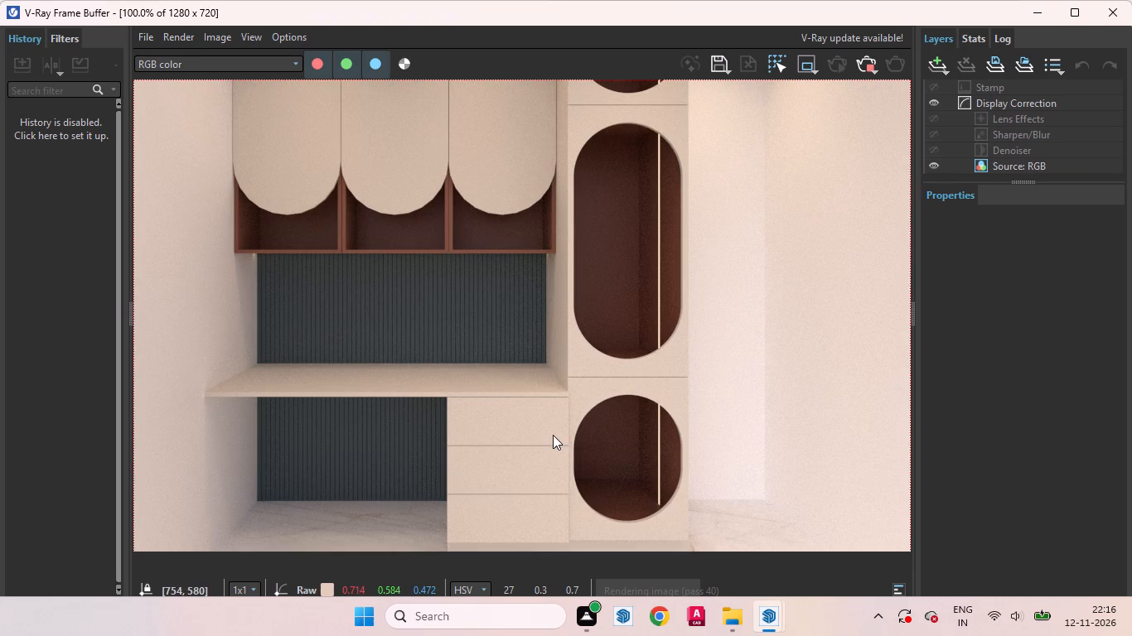
{"action": "middle_click_drag", "start_coordinate": [551, 434], "coordinate": [615, 546]}
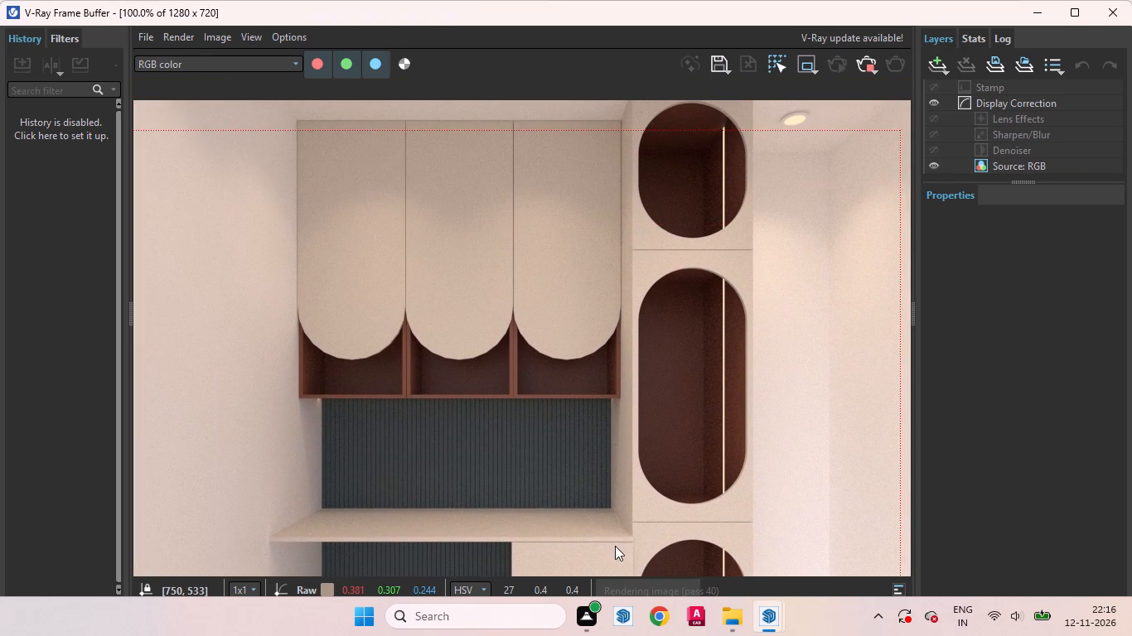
{"action": "middle_click_drag", "start_coordinate": [615, 546], "coordinate": [610, 561]}
{"action": "middle_click_drag", "start_coordinate": [554, 344], "coordinate": [496, 306]}
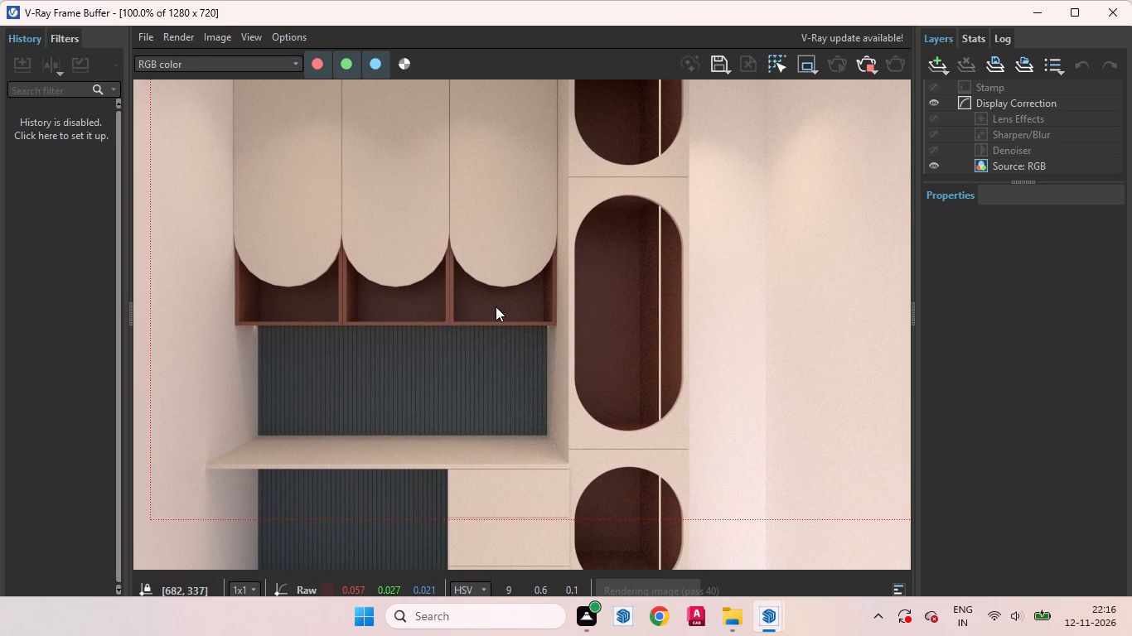
{"action": "scroll", "coordinate": [517, 303], "scroll_direction": "down", "scroll_amount": 1}
{"action": "scroll", "coordinate": [522, 356], "scroll_direction": "up", "scroll_amount": 1}
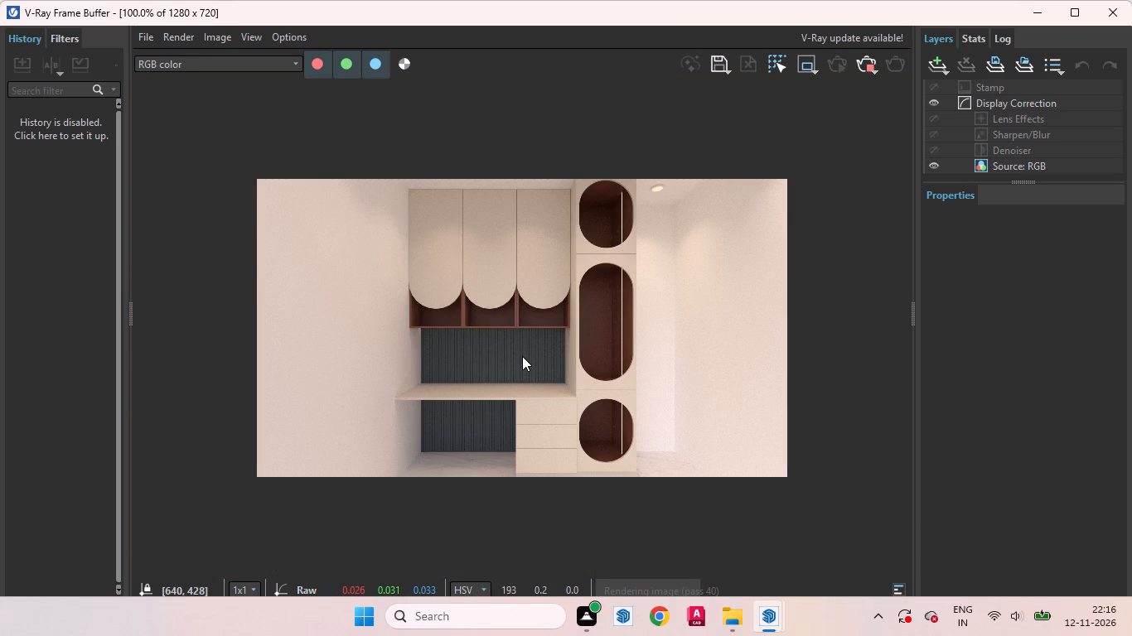
{"action": "middle_click_drag", "start_coordinate": [525, 339], "coordinate": [506, 431]}
{"action": "scroll", "coordinate": [502, 405], "scroll_direction": "down", "scroll_amount": 1}
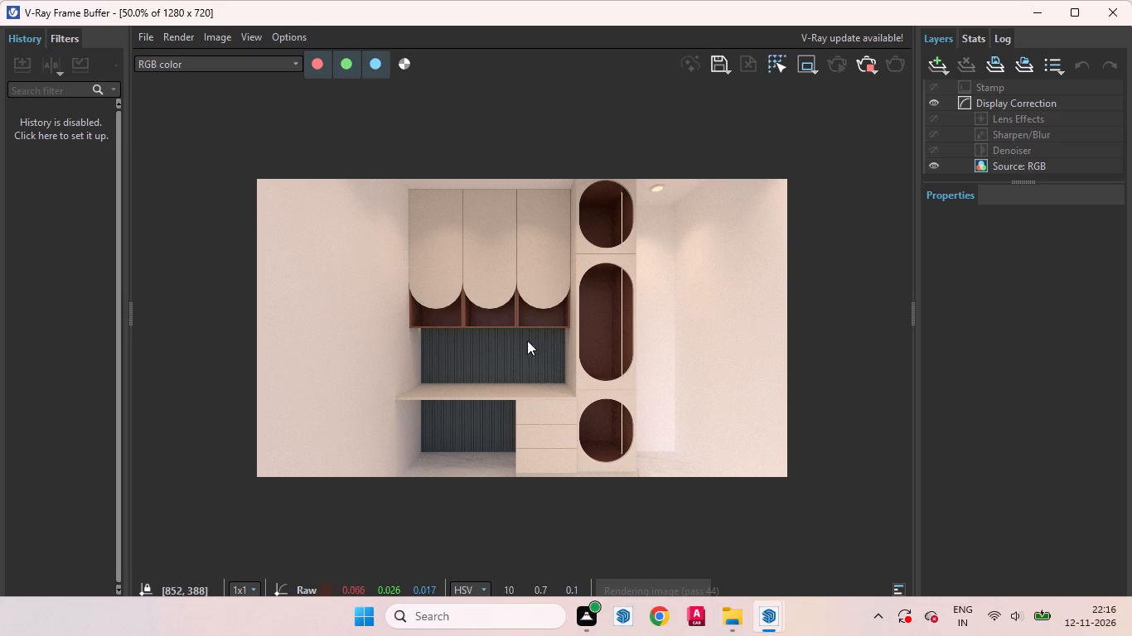
Examine the rendered open shelves beneath the arched wall cabinet doors and the fluted panel below them.
{"action": "scroll", "coordinate": [559, 344], "scroll_direction": "down", "scroll_amount": 1}
{"action": "scroll", "coordinate": [544, 371], "scroll_direction": "up", "scroll_amount": 1}
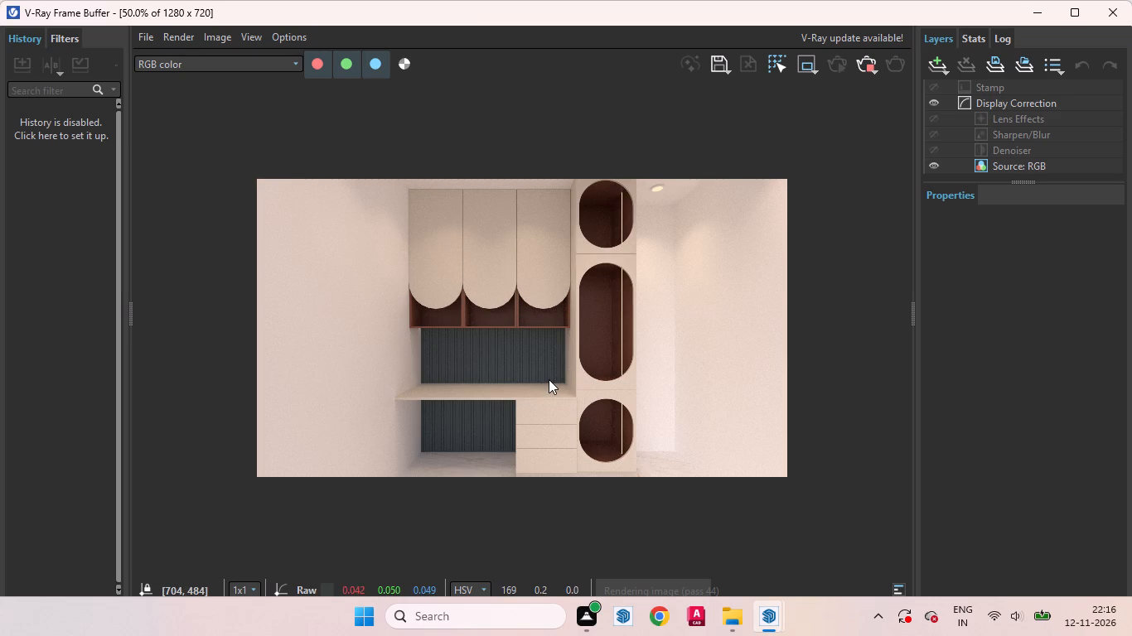
{"action": "middle_click_drag", "start_coordinate": [549, 379], "coordinate": [603, 335]}
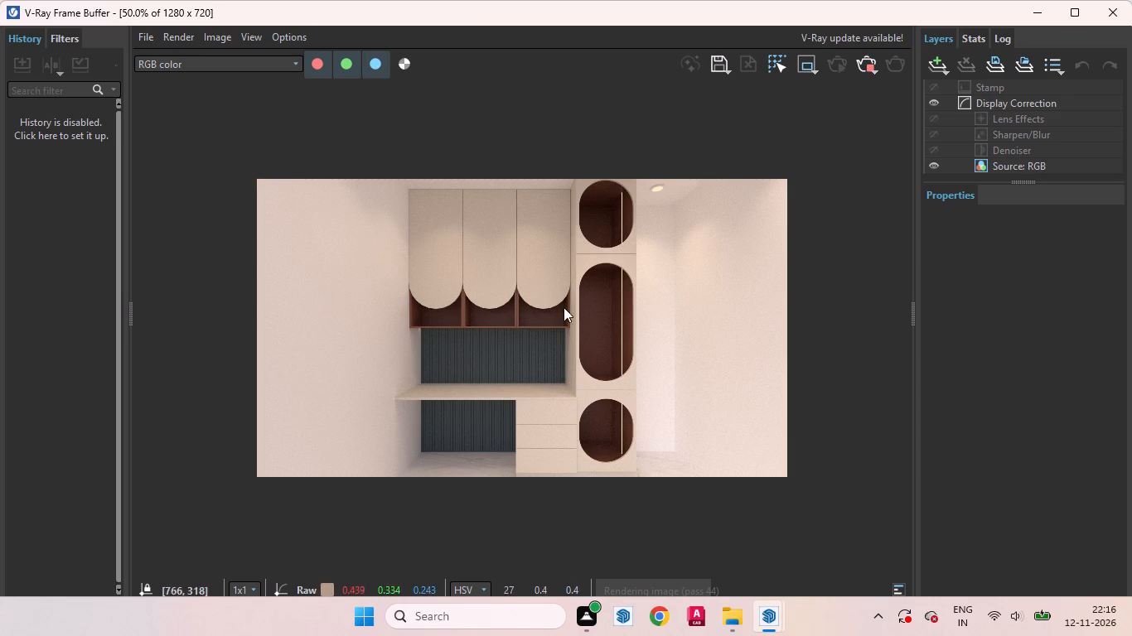
{"action": "middle_click_drag", "start_coordinate": [535, 297], "coordinate": [577, 338]}
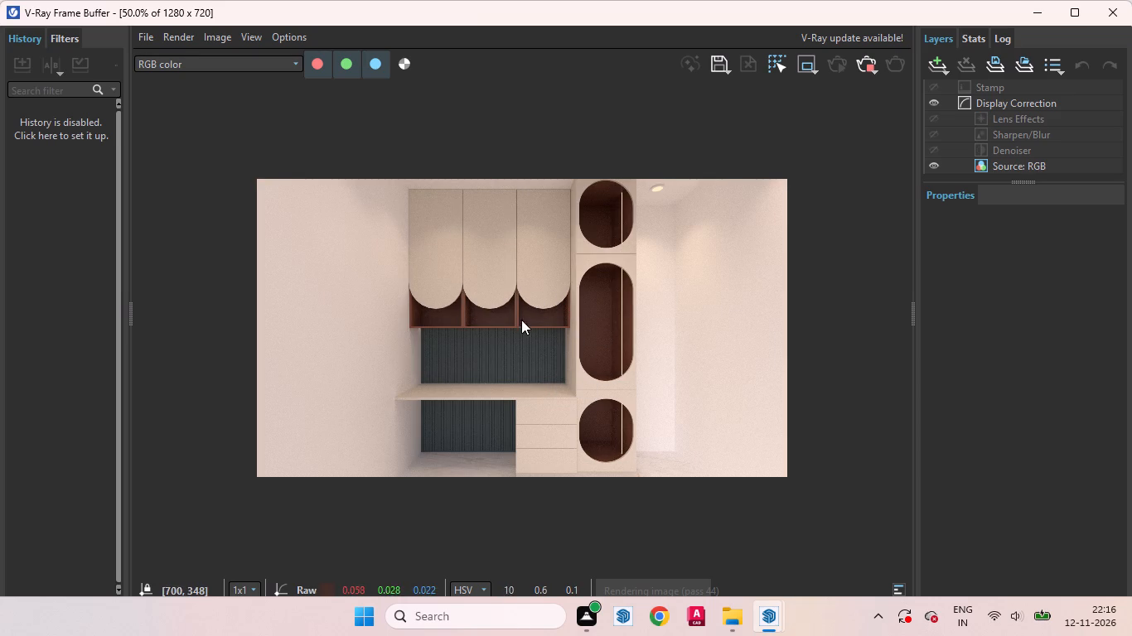
{"action": "scroll", "coordinate": [519, 323], "scroll_direction": "up", "scroll_amount": 1}
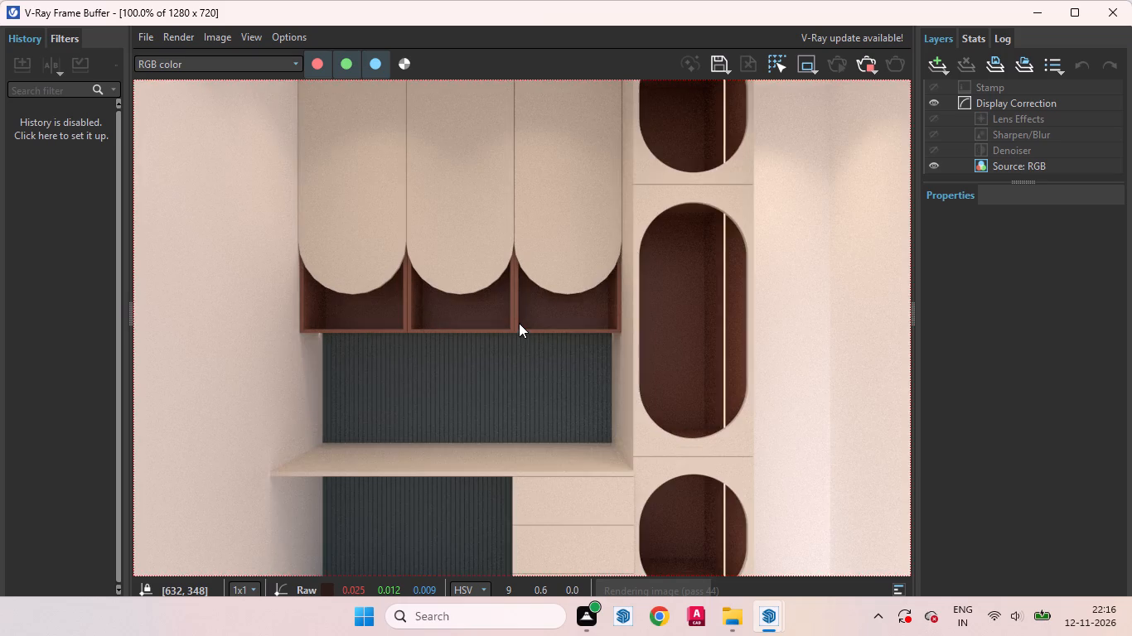
{"action": "scroll", "coordinate": [519, 323], "scroll_direction": "up", "scroll_amount": 1}
{"action": "middle_click_drag", "start_coordinate": [517, 335], "coordinate": [675, 344]}
{"action": "scroll", "coordinate": [438, 375], "scroll_direction": "down", "scroll_amount": 1}
{"action": "middle_click_drag", "start_coordinate": [503, 386], "coordinate": [481, 360]}
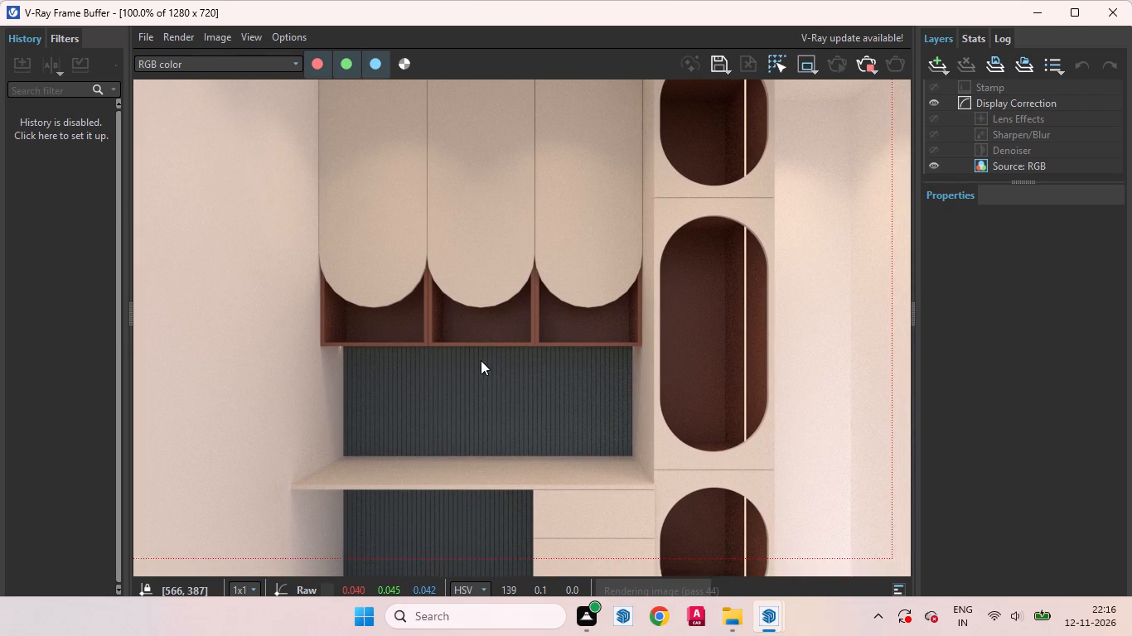
{"action": "middle_click_drag", "start_coordinate": [481, 360], "coordinate": [477, 343]}
{"action": "scroll", "coordinate": [456, 355], "scroll_direction": "down", "scroll_amount": 1}
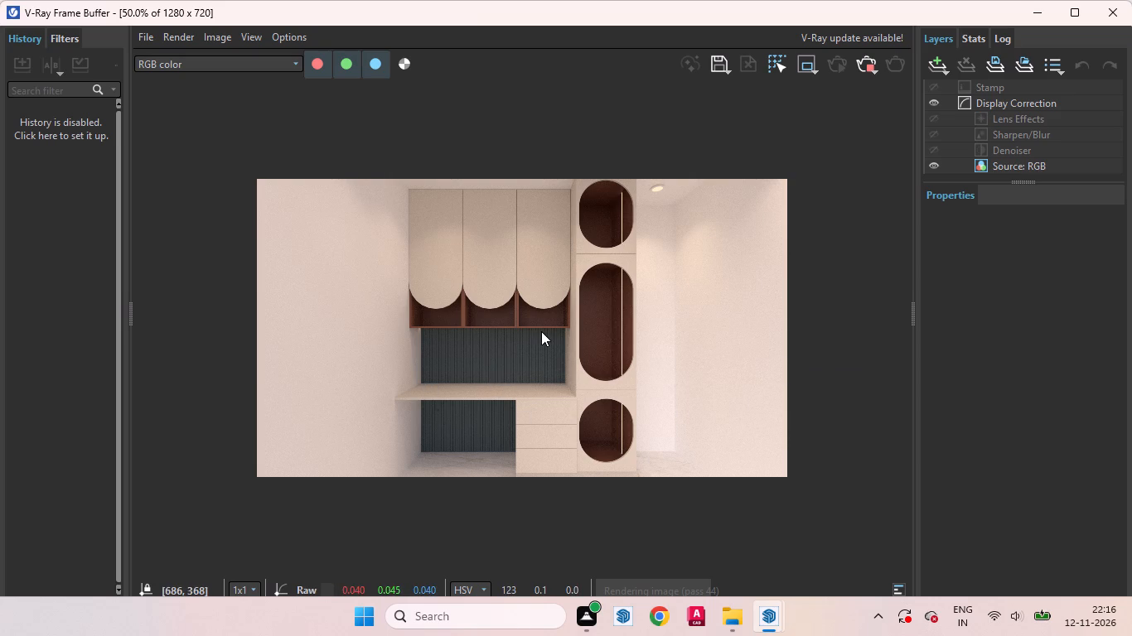
{"action": "scroll", "coordinate": [512, 291], "scroll_direction": "up", "scroll_amount": 2}
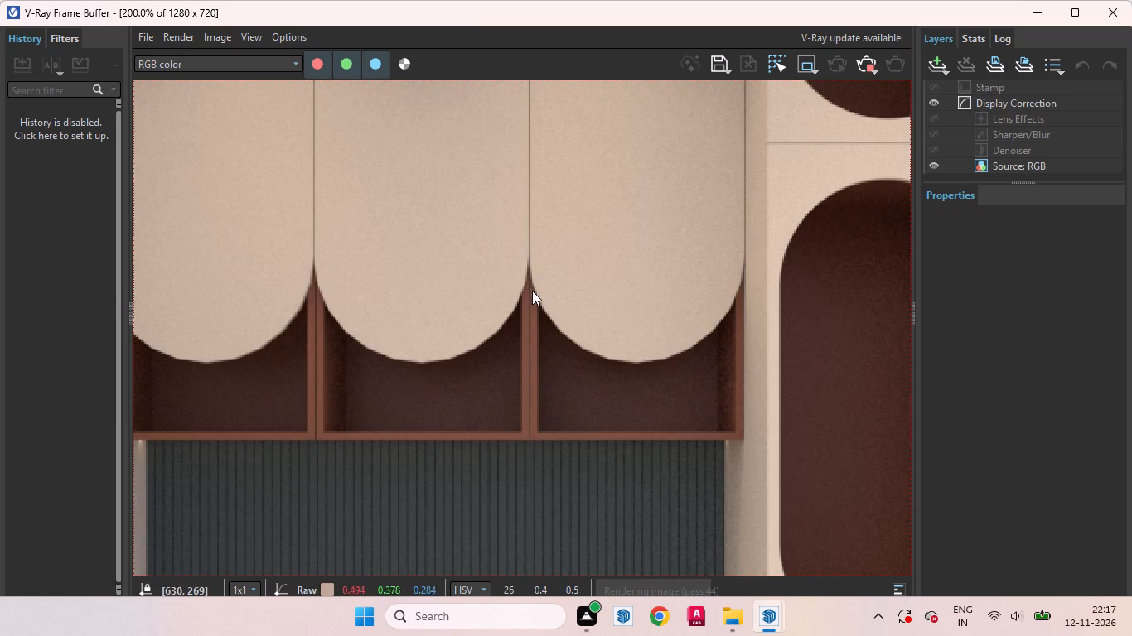
{"action": "scroll", "coordinate": [591, 373], "scroll_direction": "down", "scroll_amount": 1}
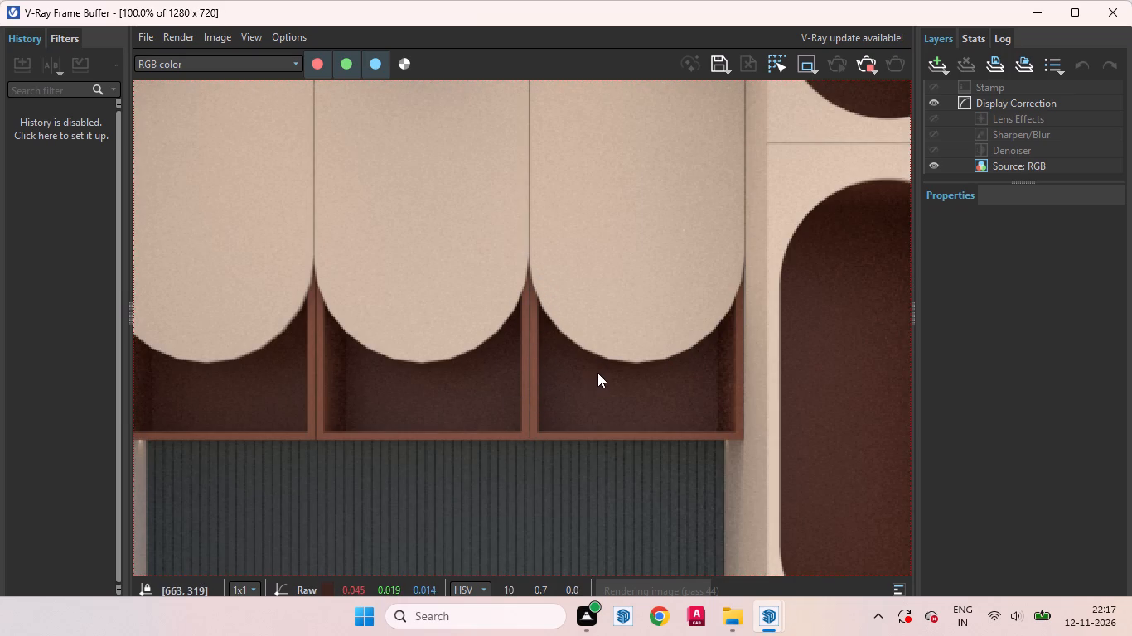
{"action": "scroll", "coordinate": [760, 333], "scroll_direction": "down", "scroll_amount": 1}
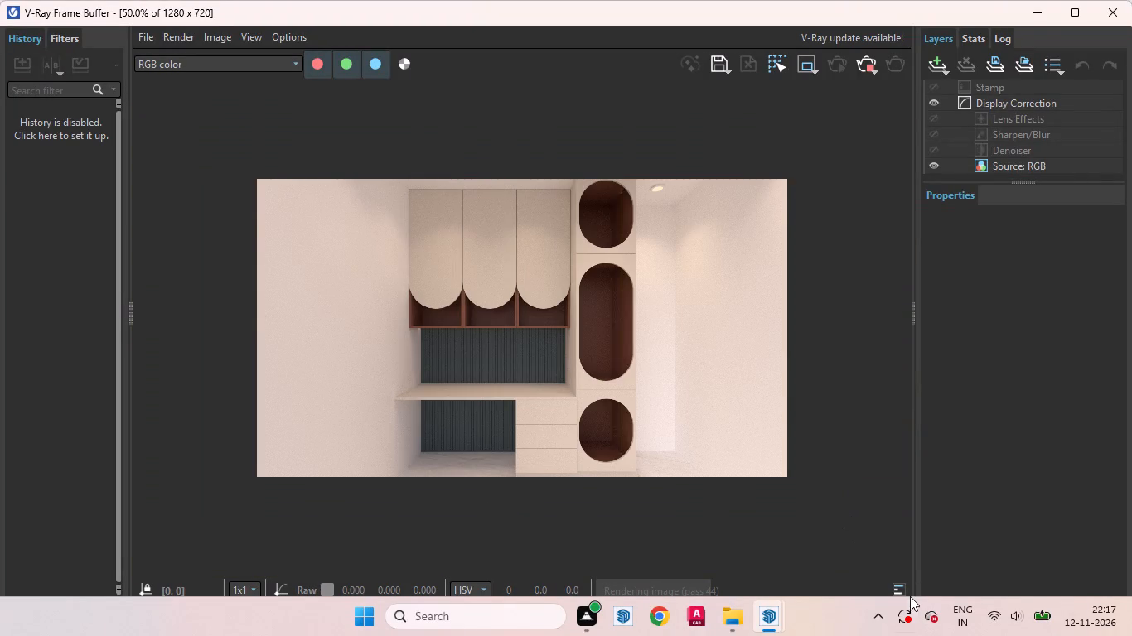
Review the latest noise threshold entries in the V-Ray log and close the log.
{"action": "left_click", "coordinate": [902, 585]}
{"action": "scroll", "coordinate": [621, 516], "scroll_direction": "down", "scroll_amount": 2}
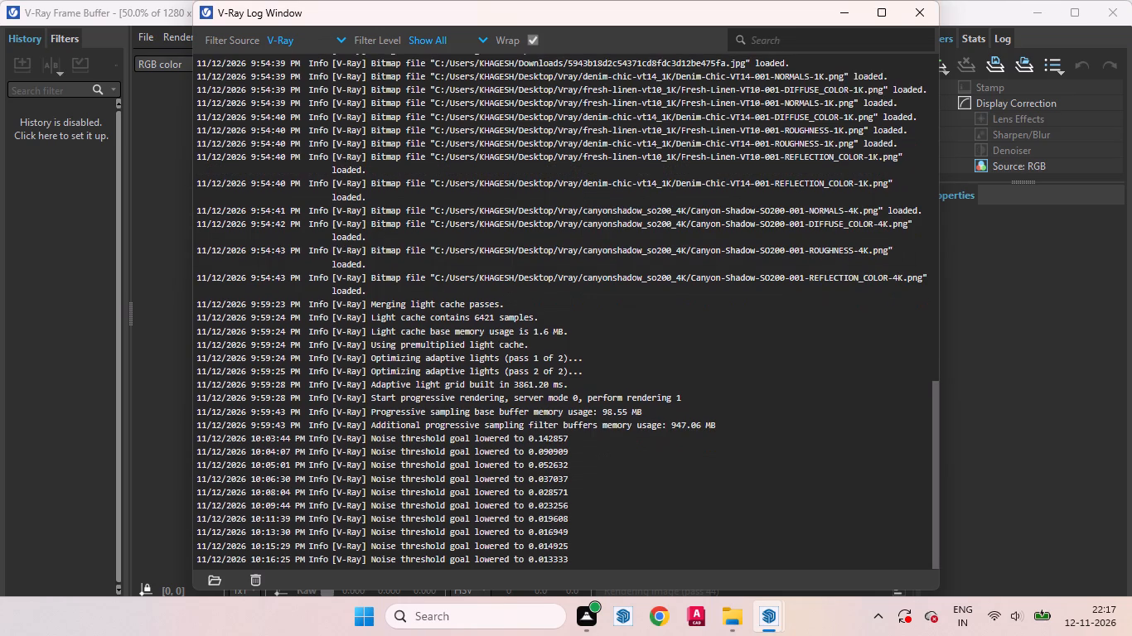
{"action": "scroll", "coordinate": [621, 517], "scroll_direction": "down", "scroll_amount": 1}
{"action": "left_click_drag", "start_coordinate": [612, 541], "coordinate": [510, 234]}
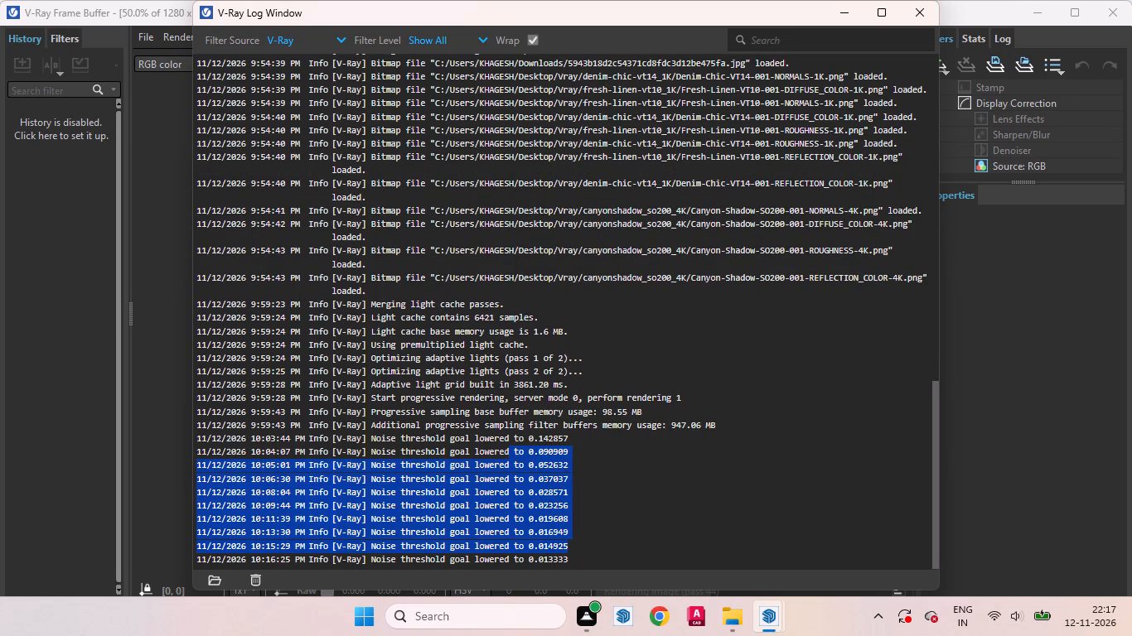
{"action": "left_click", "coordinate": [661, 484]}
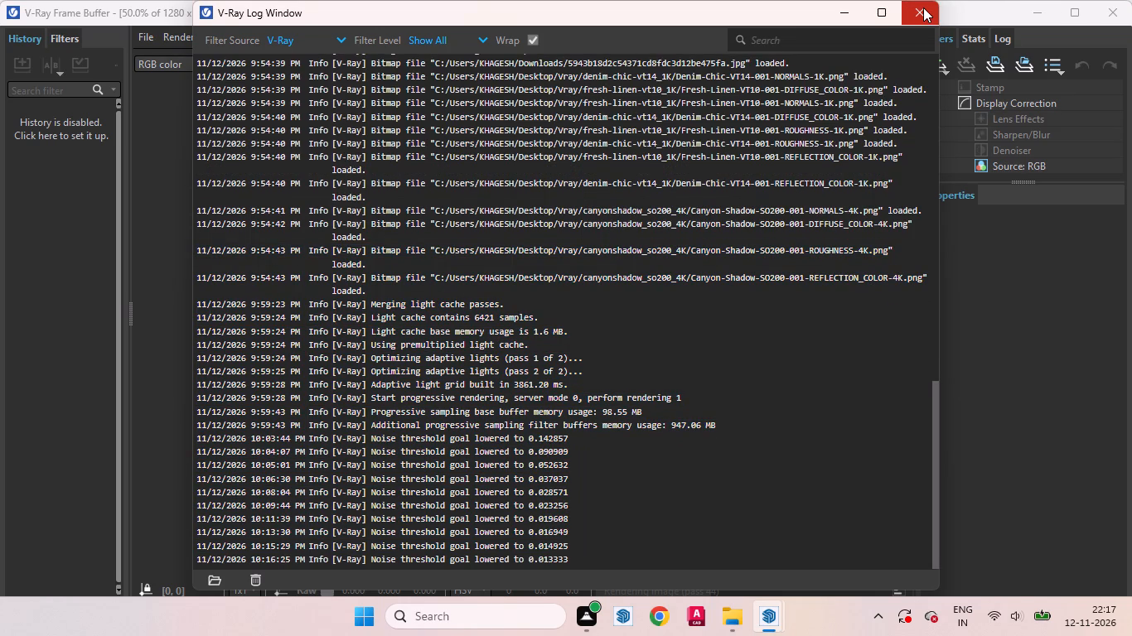
{"action": "left_click", "coordinate": [923, 7]}
Inspect the tall cabinet's middle oval niche and its vertical light strip in the render.
{"action": "scroll", "coordinate": [618, 298], "scroll_direction": "up", "scroll_amount": 2}
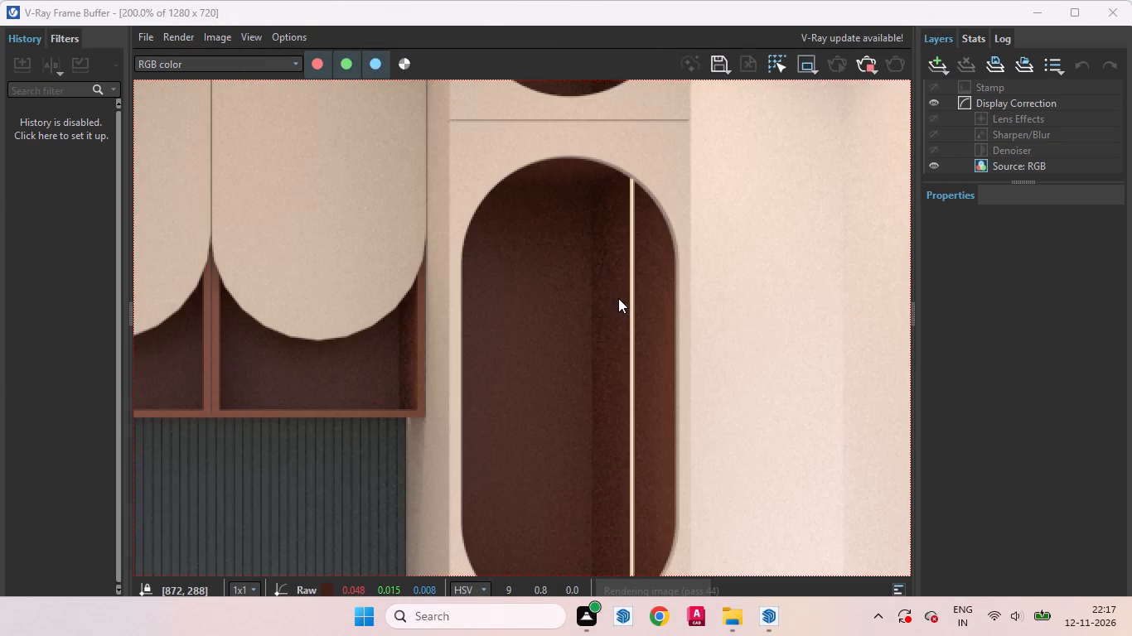
{"action": "scroll", "coordinate": [625, 306], "scroll_direction": "down", "scroll_amount": 1}
{"action": "scroll", "coordinate": [535, 328], "scroll_direction": "down", "scroll_amount": 1}
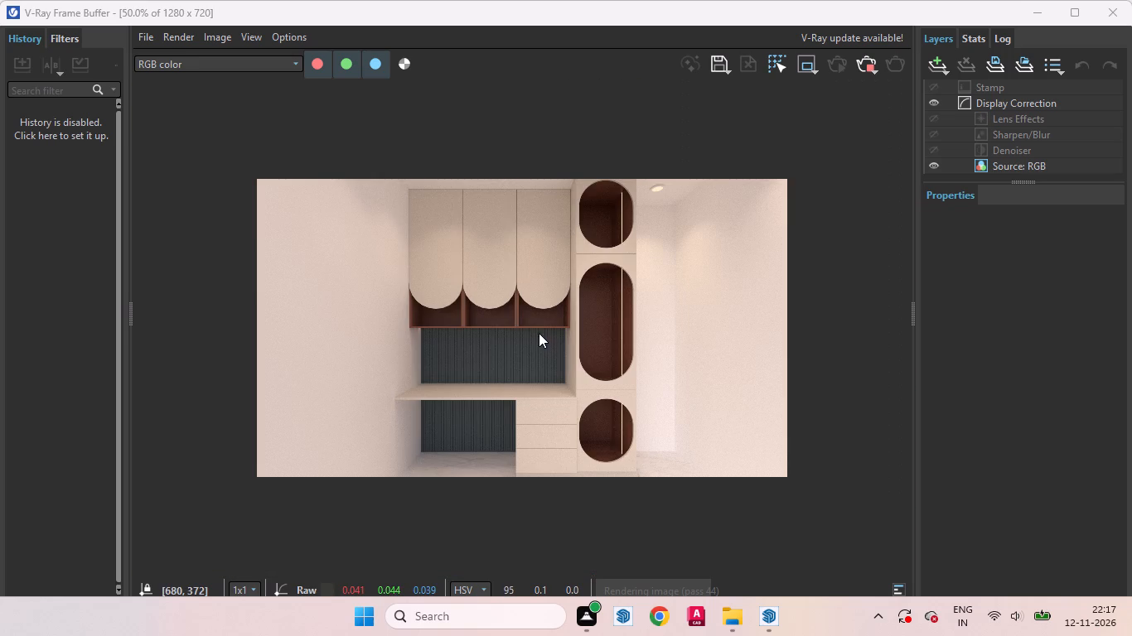
{"action": "scroll", "coordinate": [602, 311], "scroll_direction": "up", "scroll_amount": 1}
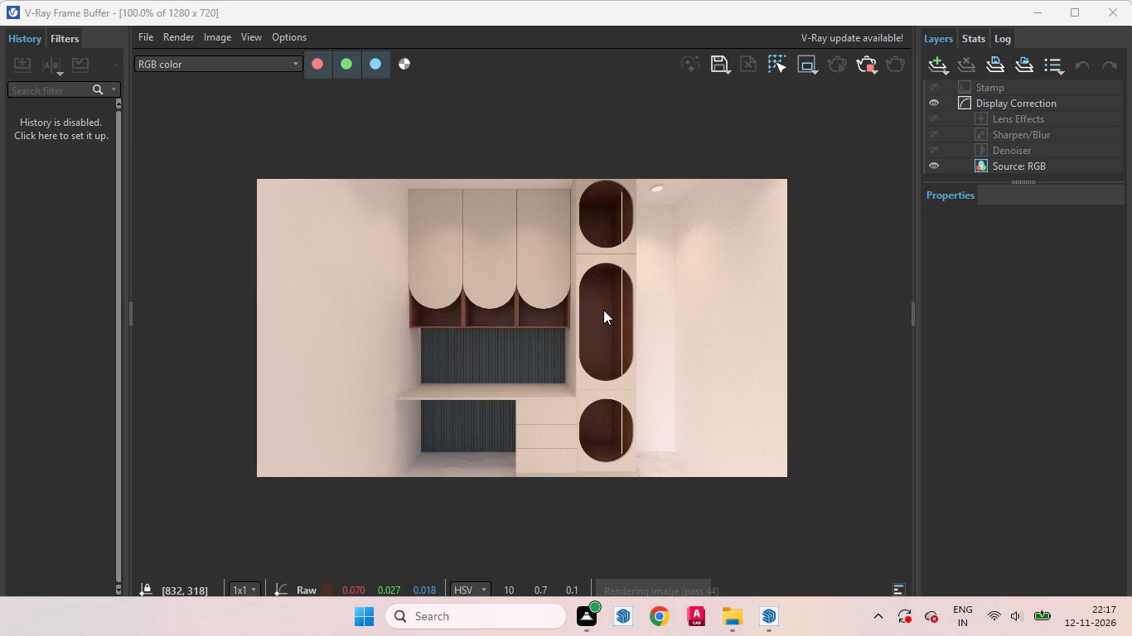
Switch from the render to the SketchUp model and examine where the desk meets the drawer unit and tall cabinet.
{"action": "scroll", "coordinate": [606, 317], "scroll_direction": "down", "scroll_amount": 1}
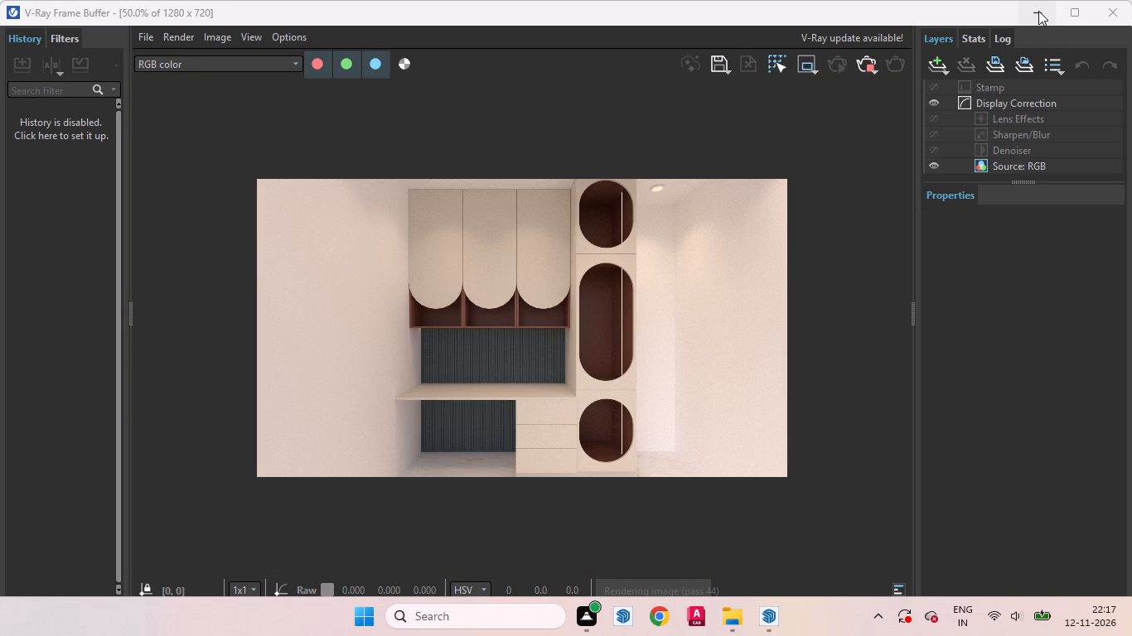
{"action": "left_click", "coordinate": [1038, 11]}
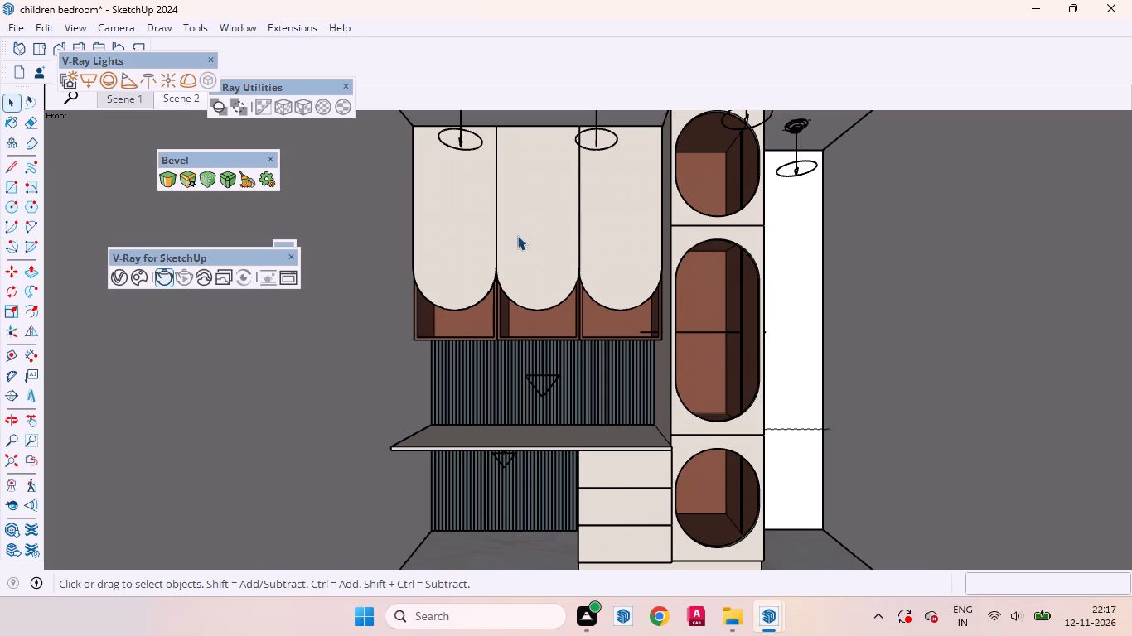
{"action": "scroll", "coordinate": [568, 248], "scroll_direction": "down", "scroll_amount": 10}
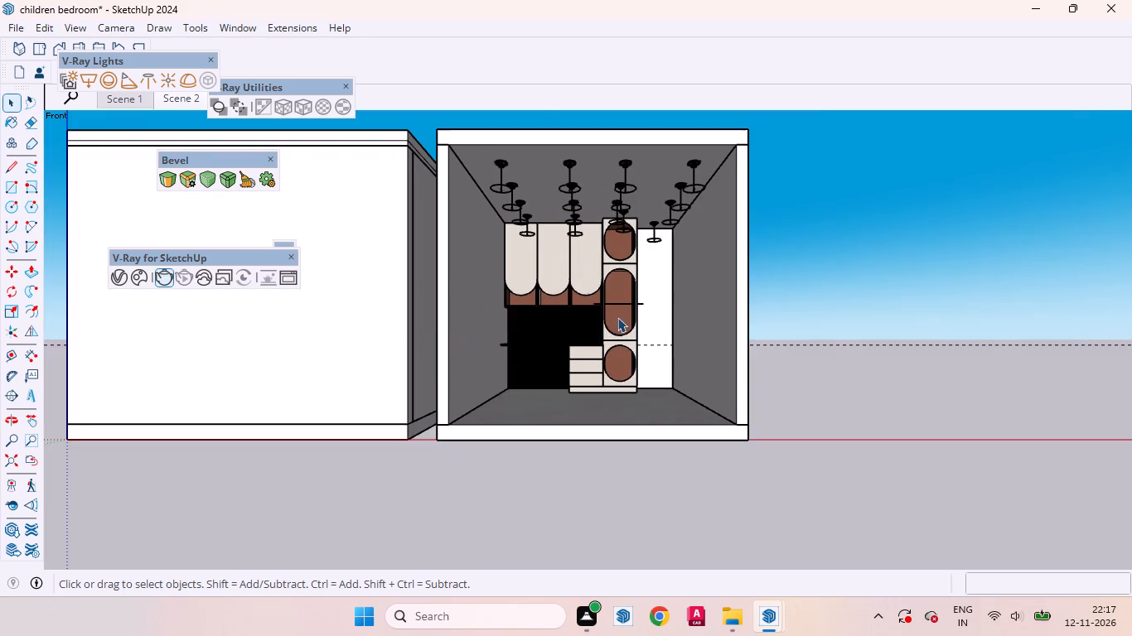
{"action": "middle_click_drag", "start_coordinate": [594, 362], "coordinate": [607, 419]}
{"action": "scroll", "coordinate": [608, 377], "scroll_direction": "up", "scroll_amount": 13}
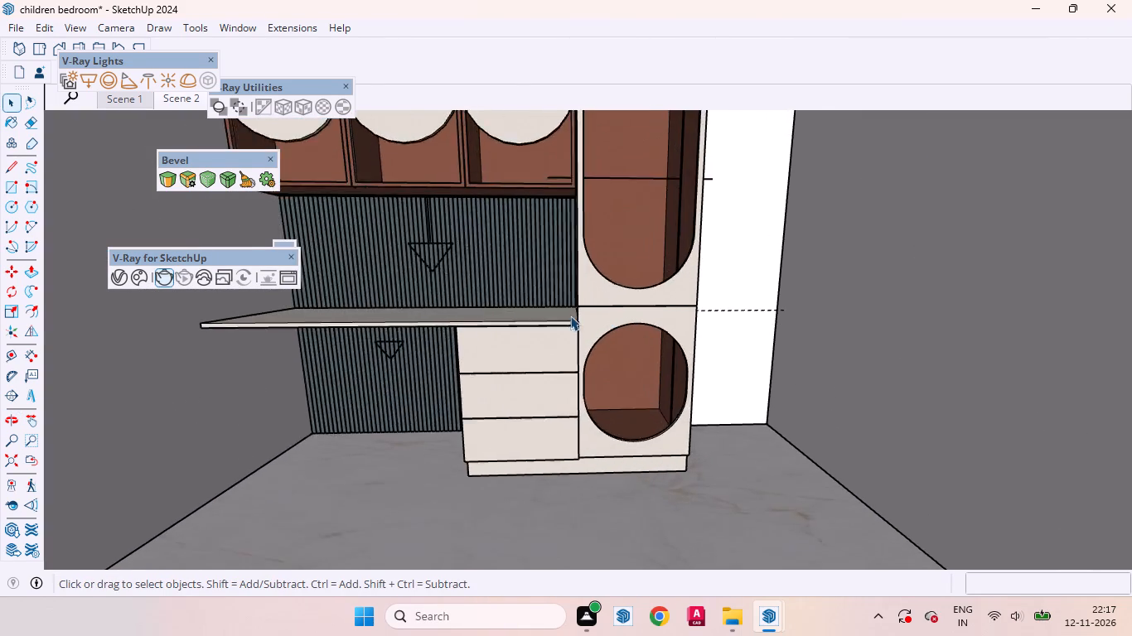
{"action": "scroll", "coordinate": [570, 316], "scroll_direction": "up", "scroll_amount": 3}
{"action": "middle_click_drag", "start_coordinate": [555, 320], "coordinate": [520, 375]}
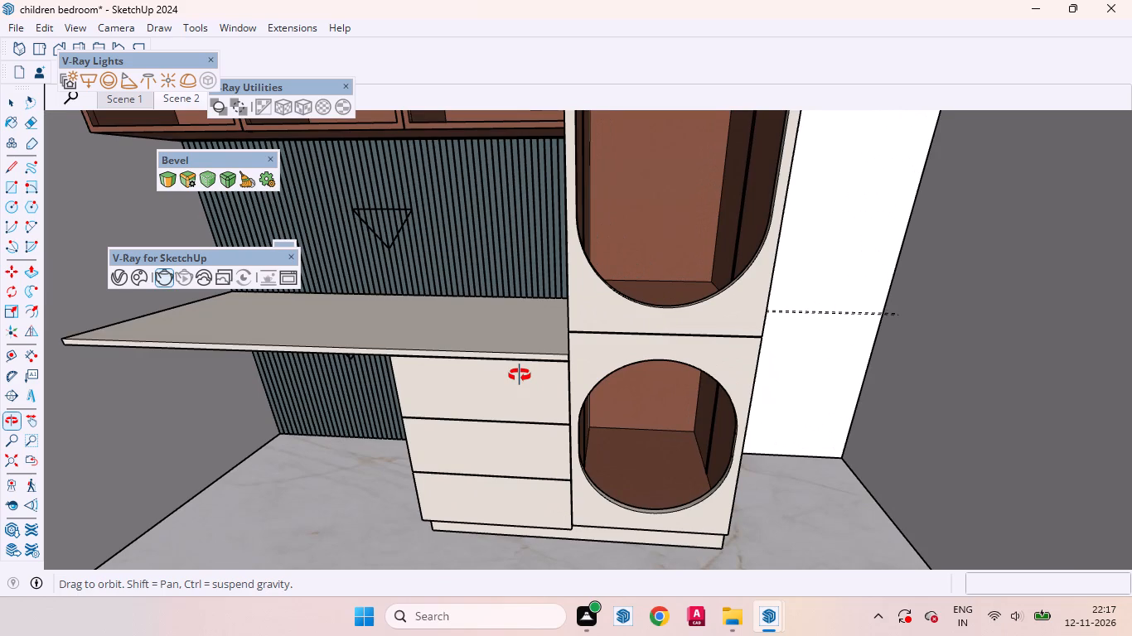
{"action": "middle_click_drag", "start_coordinate": [520, 375], "coordinate": [516, 376]}
{"action": "scroll", "coordinate": [471, 371], "scroll_direction": "up", "scroll_amount": 7}
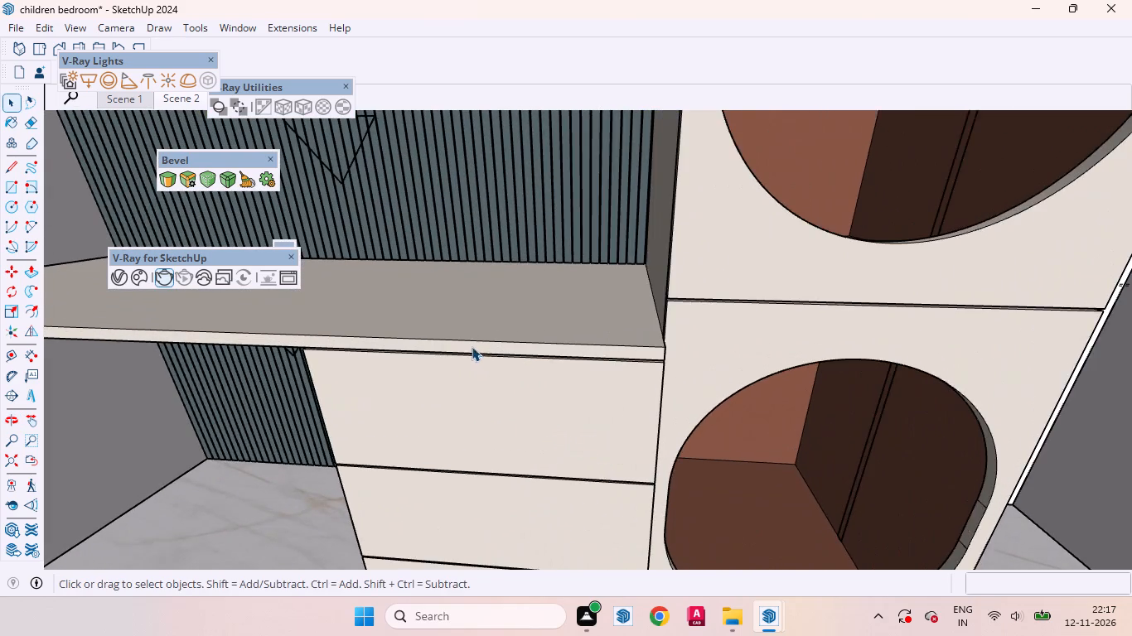
{"action": "scroll", "coordinate": [476, 344], "scroll_direction": "up", "scroll_amount": 2}
{"action": "scroll", "coordinate": [549, 364], "scroll_direction": "up", "scroll_amount": 1}
{"action": "middle_click_drag", "start_coordinate": [549, 366], "coordinate": [354, 325]}
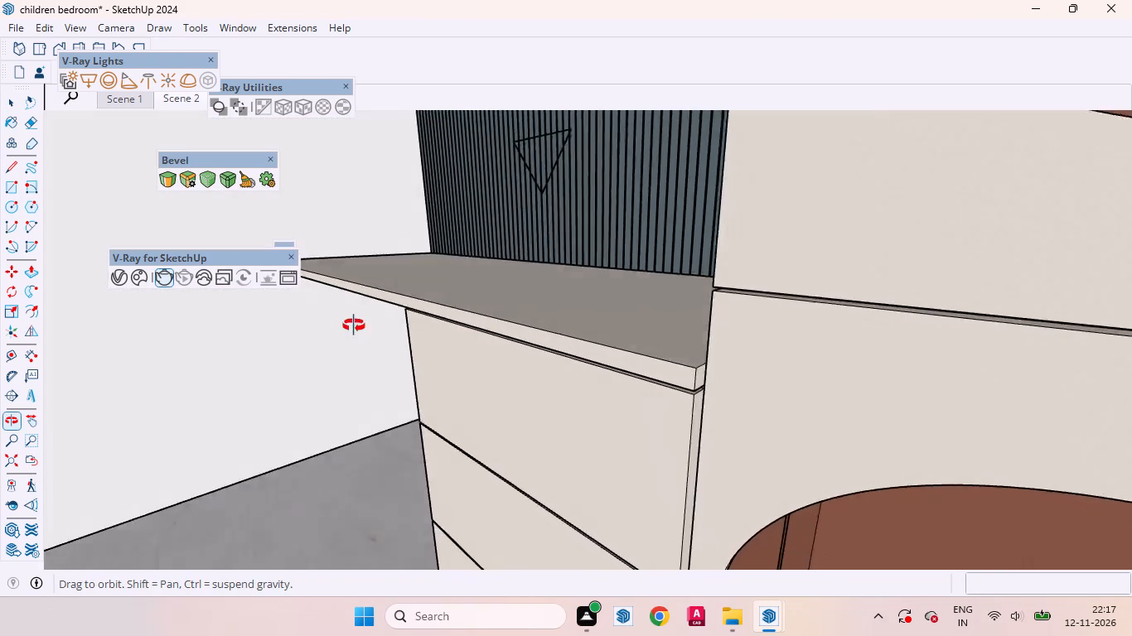
{"action": "middle_click_drag", "start_coordinate": [354, 325], "coordinate": [573, 277]}
{"action": "scroll", "coordinate": [529, 301], "scroll_direction": "down", "scroll_amount": 4}
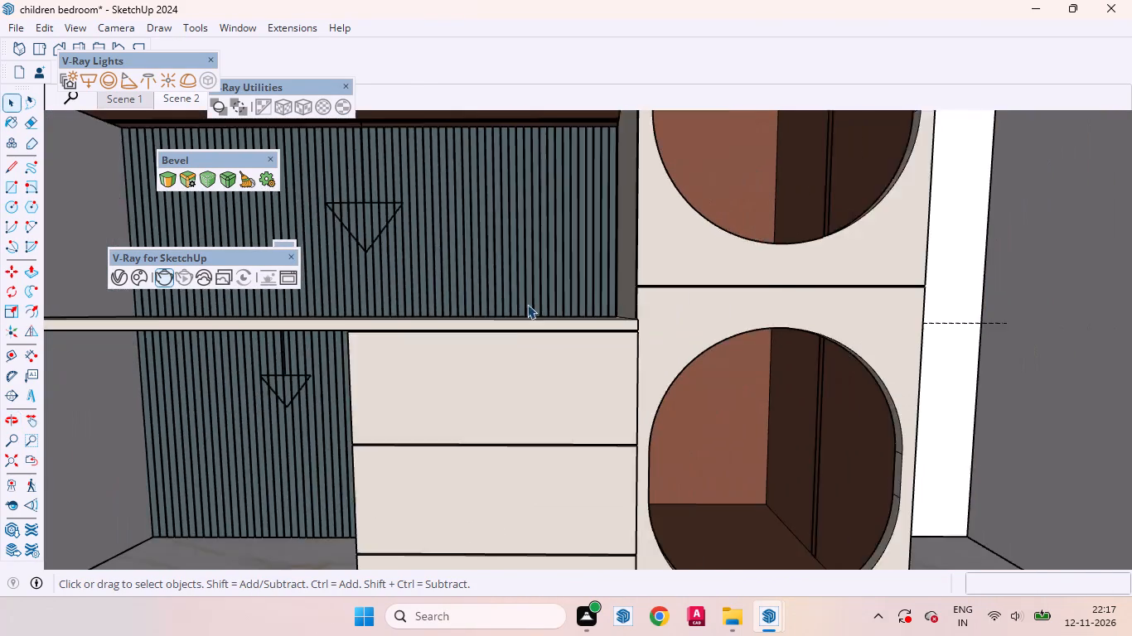
{"action": "middle_click_drag", "start_coordinate": [632, 335], "coordinate": [453, 321]}
{"action": "scroll", "coordinate": [535, 331], "scroll_direction": "up", "scroll_amount": 3}
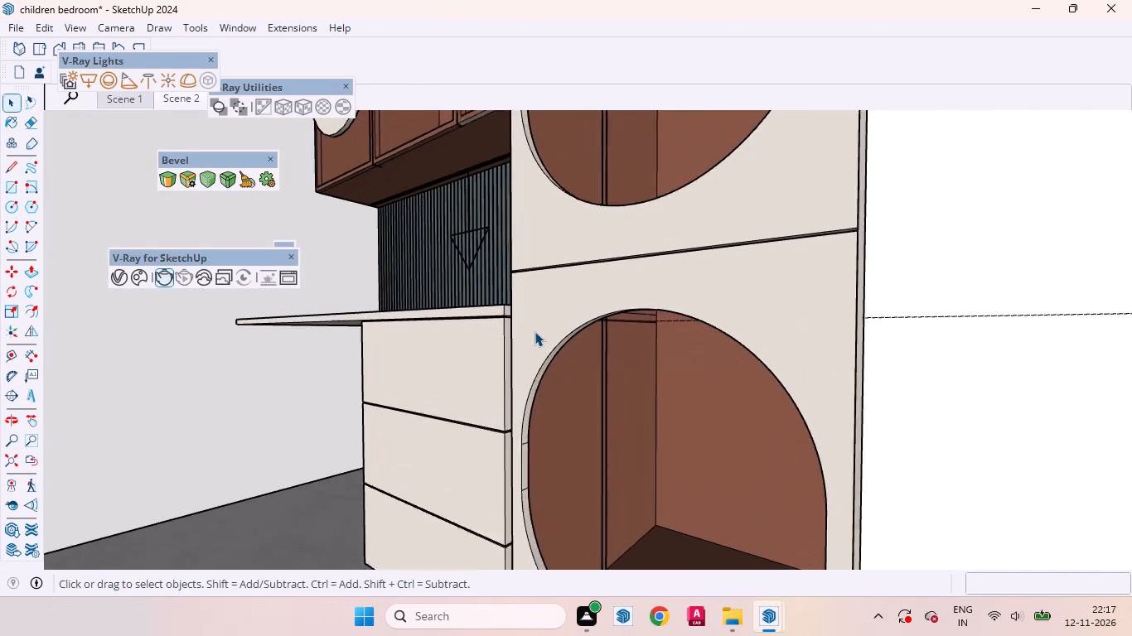
{"action": "scroll", "coordinate": [505, 344], "scroll_direction": "up", "scroll_amount": 2}
{"action": "scroll", "coordinate": [548, 346], "scroll_direction": "down", "scroll_amount": 3}
{"action": "middle_click_drag", "start_coordinate": [515, 359], "coordinate": [518, 357]}
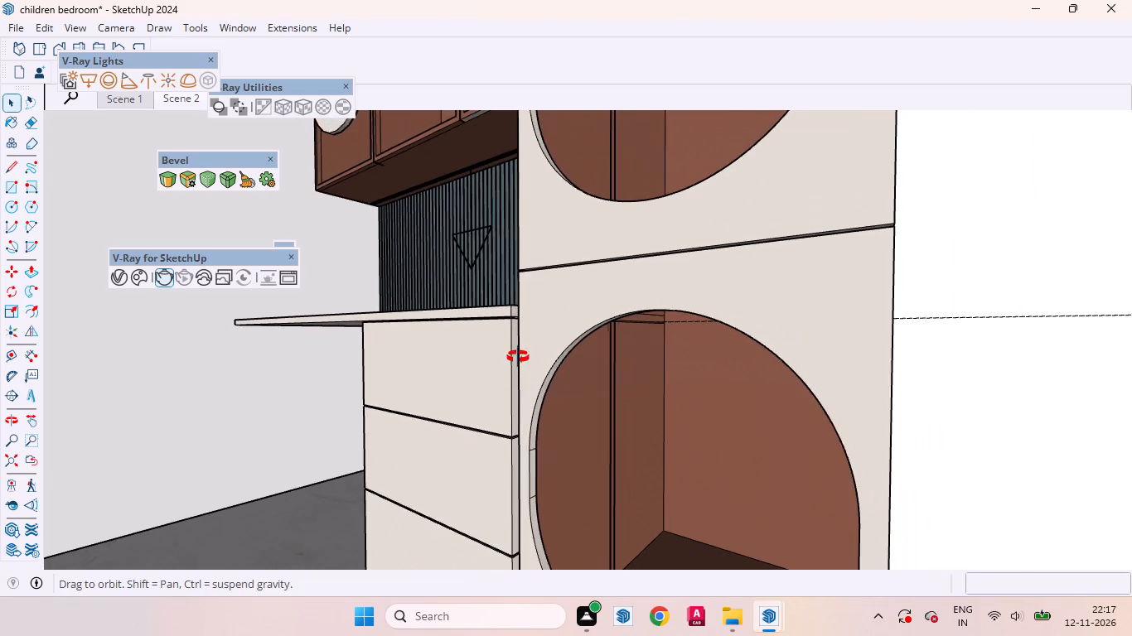
{"action": "middle_click_drag", "start_coordinate": [518, 357], "coordinate": [576, 334]}
Select the desk and drawer group and inspect its extents against the tall cabinet, close up and from outside the room.
{"action": "left_click", "coordinate": [457, 392]}
{"action": "scroll", "coordinate": [680, 395], "scroll_direction": "down", "scroll_amount": 3}
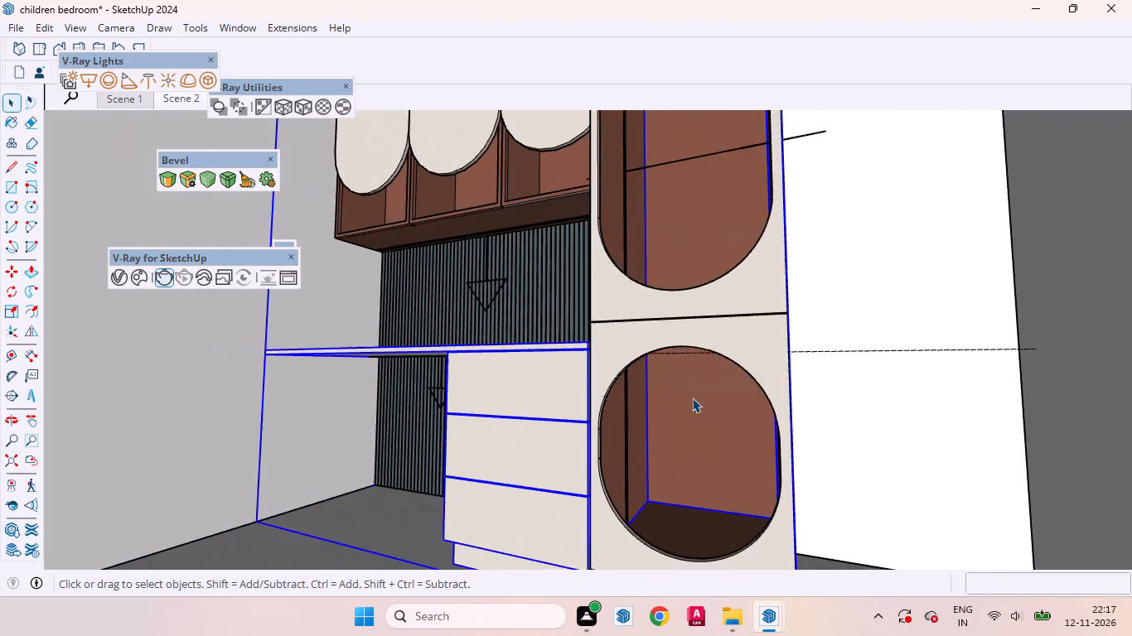
{"action": "scroll", "coordinate": [692, 397], "scroll_direction": "down", "scroll_amount": 5}
{"action": "middle_click_drag", "start_coordinate": [677, 410], "coordinate": [743, 419]}
{"action": "scroll", "coordinate": [701, 416], "scroll_direction": "down", "scroll_amount": 3}
{"action": "scroll", "coordinate": [628, 437], "scroll_direction": "down", "scroll_amount": 3}
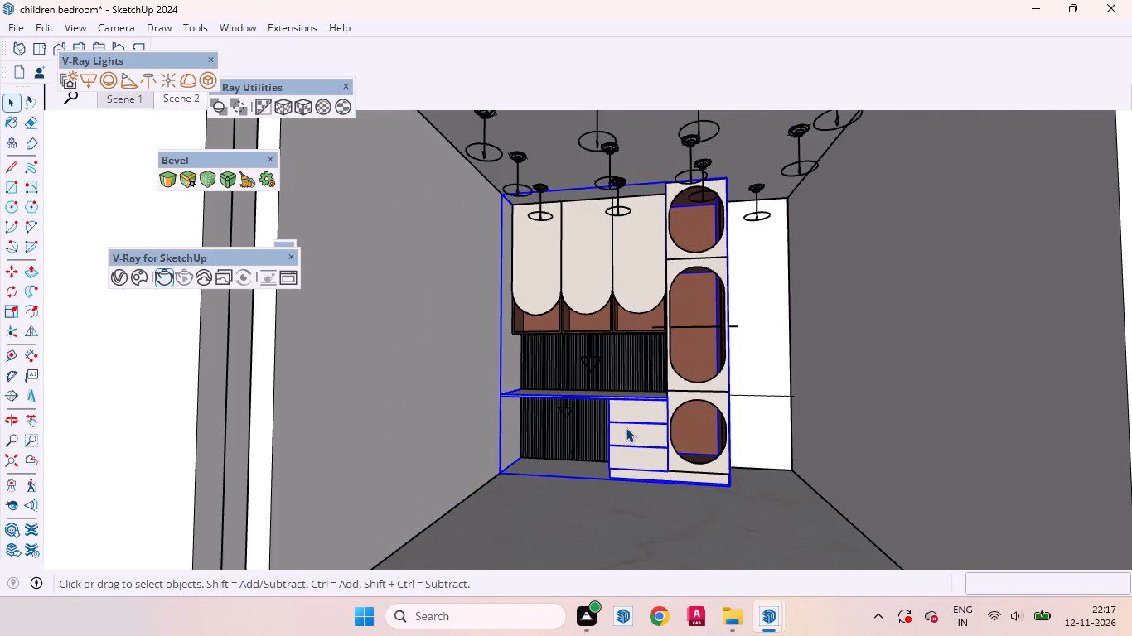
{"action": "scroll", "coordinate": [627, 446], "scroll_direction": "down", "scroll_amount": 2}
{"action": "scroll", "coordinate": [678, 460], "scroll_direction": "up", "scroll_amount": 2}
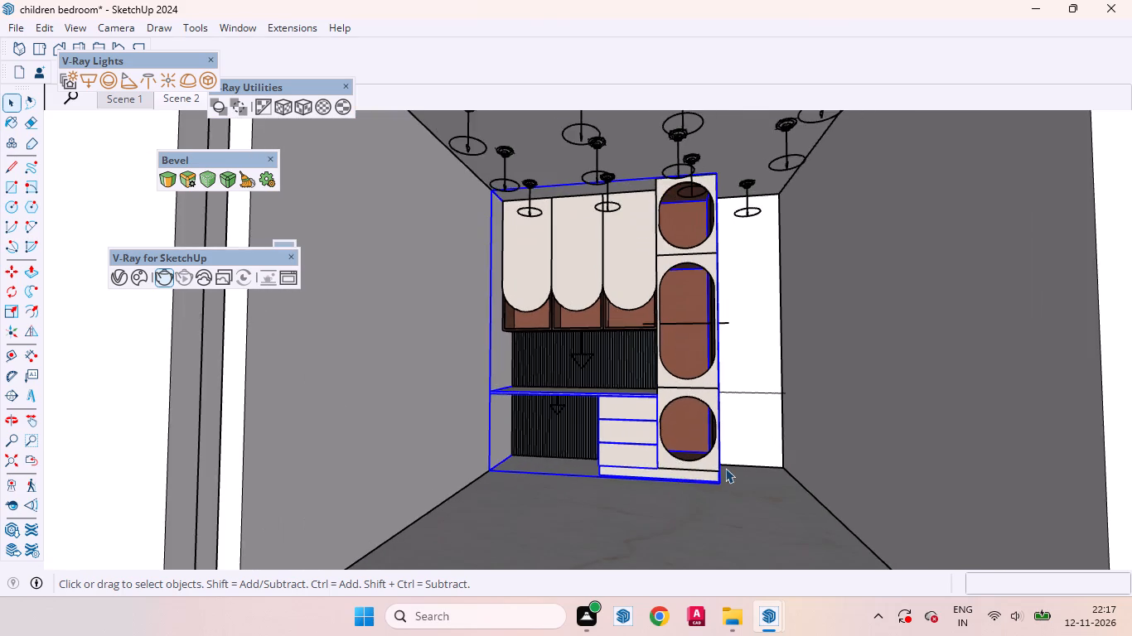
{"action": "scroll", "coordinate": [725, 468], "scroll_direction": "up", "scroll_amount": 6}
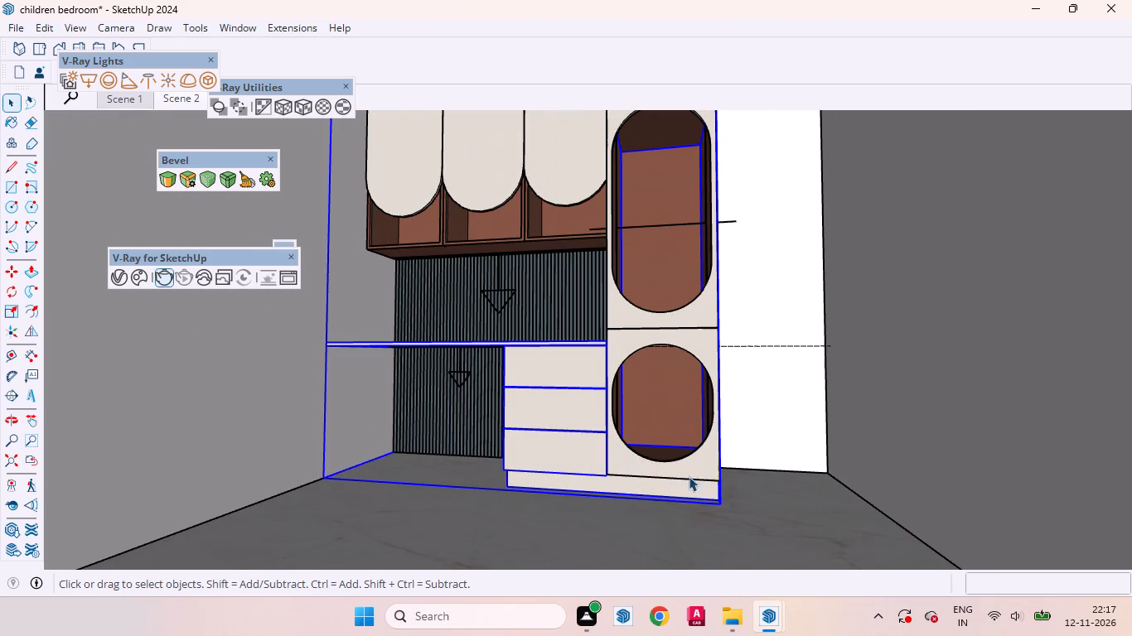
{"action": "middle_click_drag", "start_coordinate": [670, 488], "coordinate": [710, 503]}
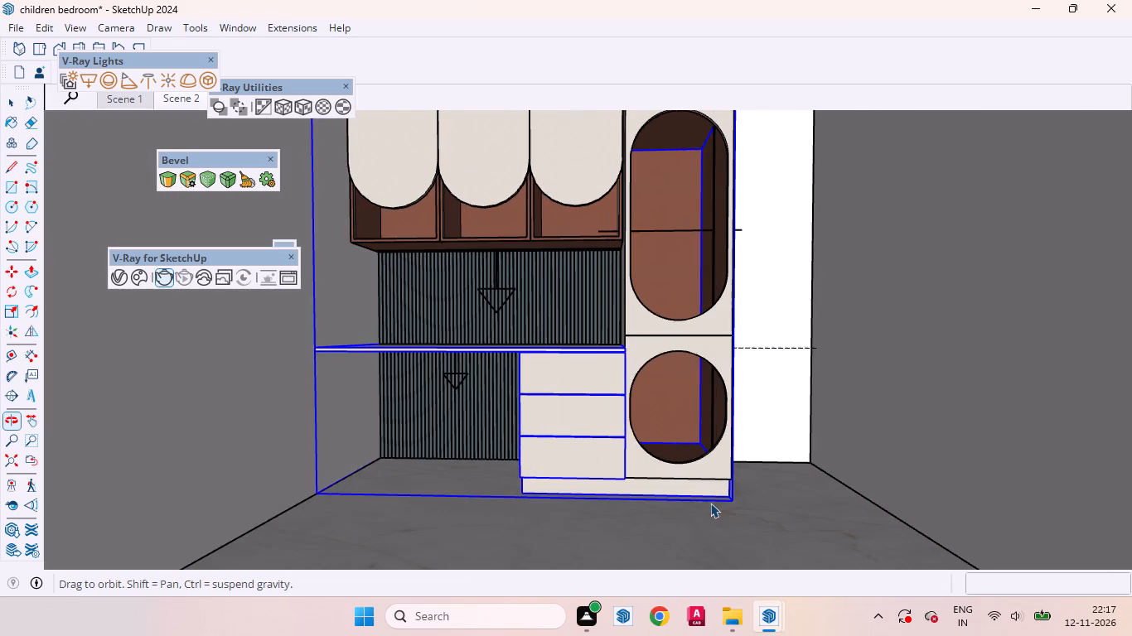
{"action": "scroll", "coordinate": [710, 503], "scroll_direction": "down", "scroll_amount": 10}
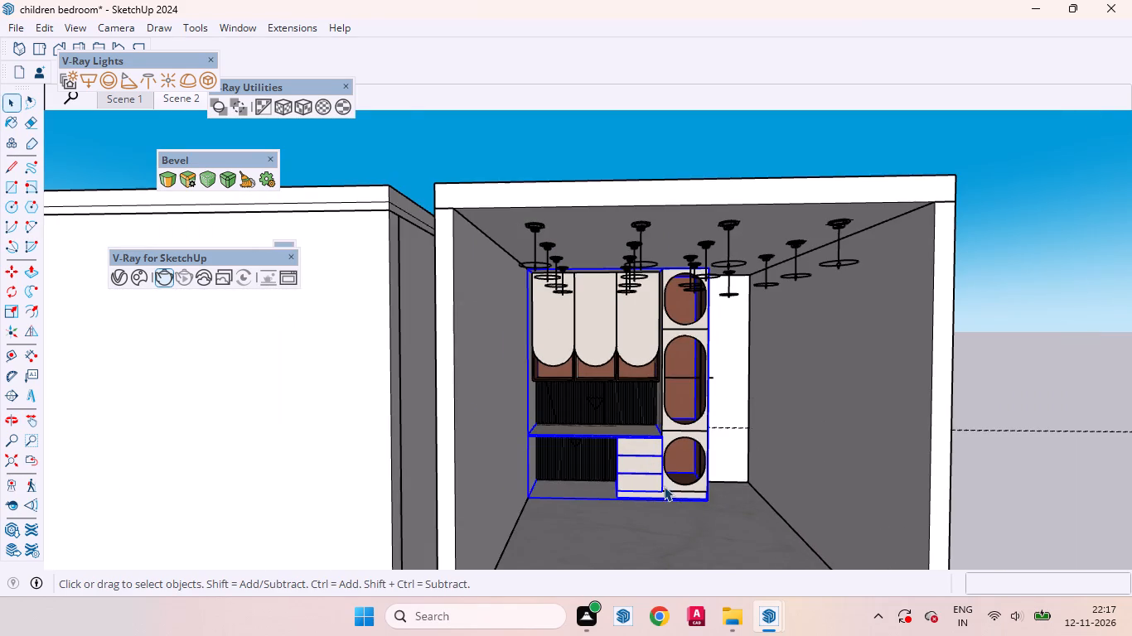
{"action": "scroll", "coordinate": [654, 486], "scroll_direction": "down", "scroll_amount": 2}
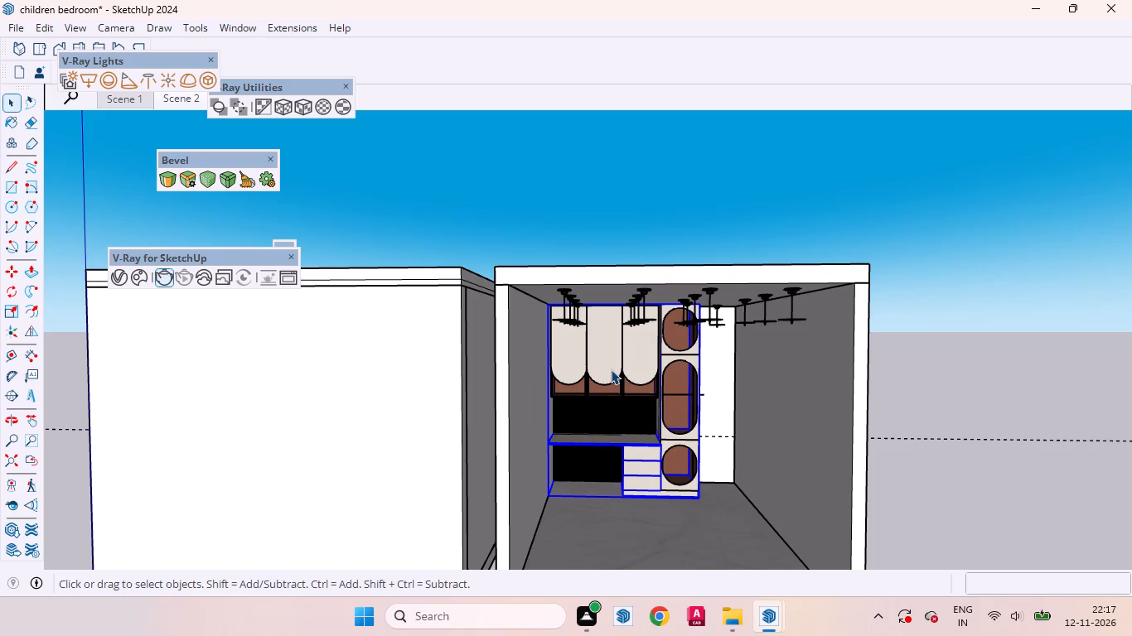
Select the arched-door wall cabinet group to check what it includes, and clear the selection.
{"action": "left_click", "coordinate": [611, 369]}
{"action": "scroll", "coordinate": [610, 376], "scroll_direction": "up", "scroll_amount": 3}
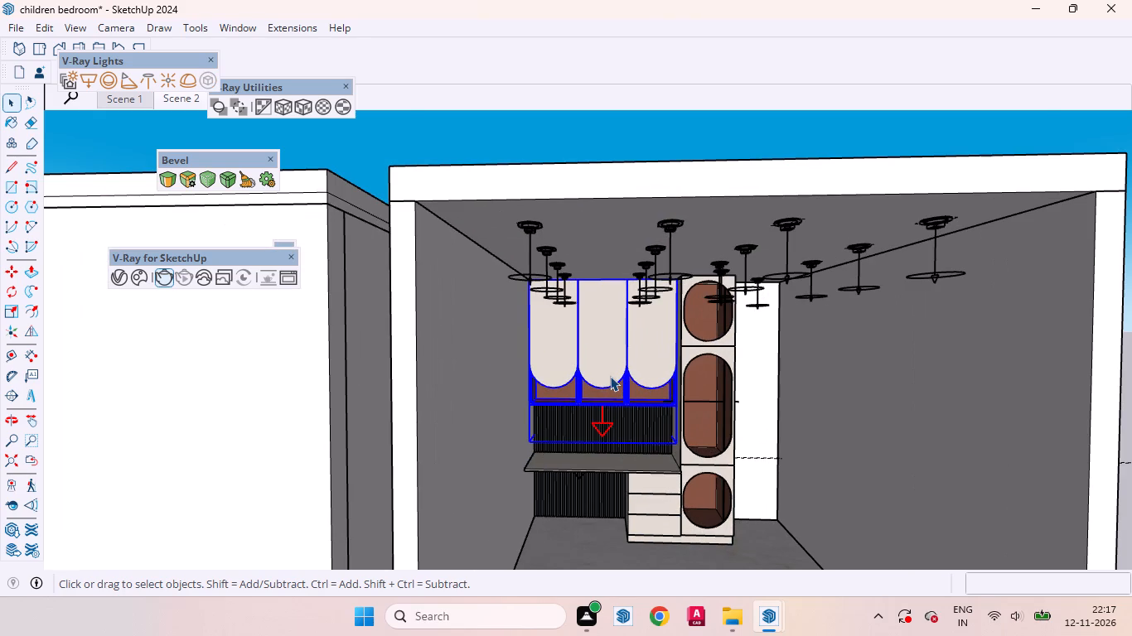
{"action": "scroll", "coordinate": [610, 376], "scroll_direction": "down", "scroll_amount": 3}
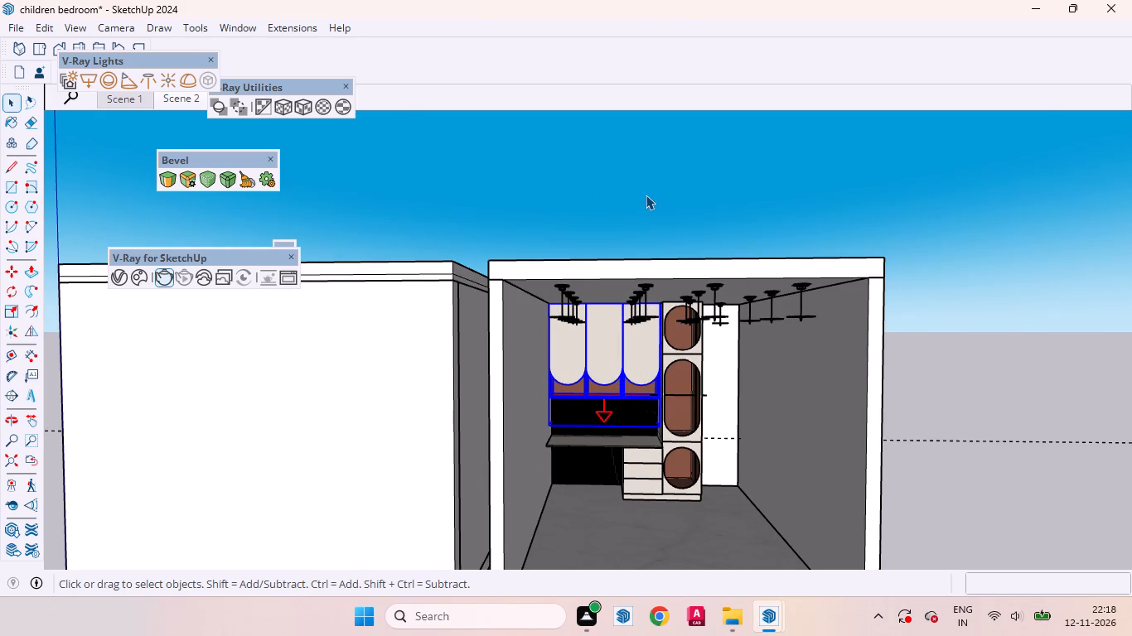
{"action": "left_click", "coordinate": [646, 195]}
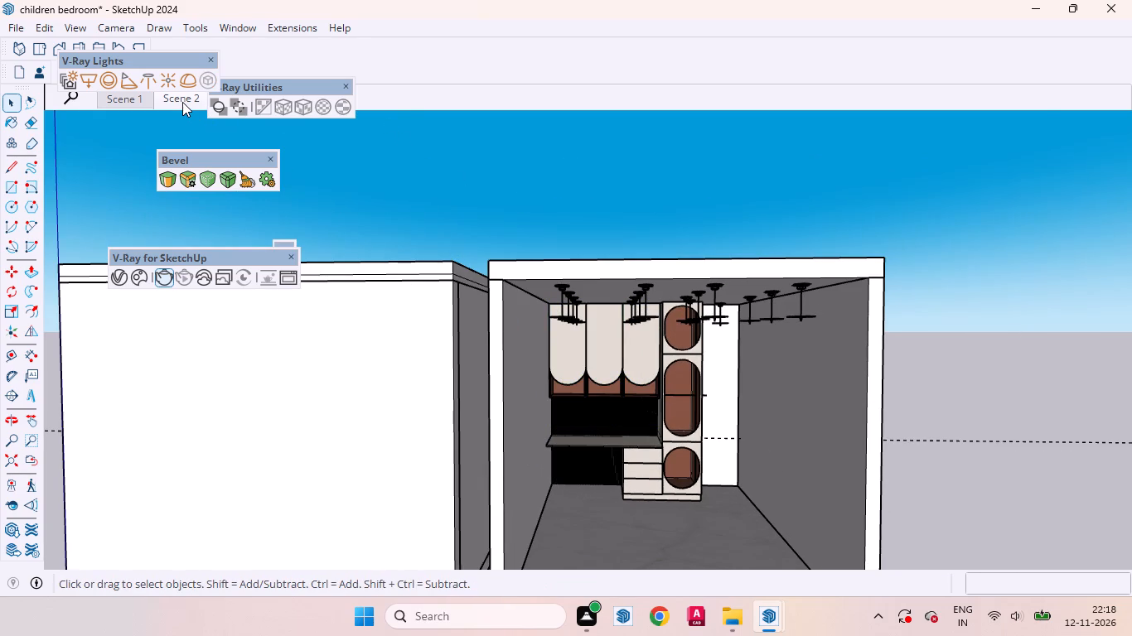
Restore the Scene 2 camera view of the study unit.
{"action": "left_click", "coordinate": [182, 102]}
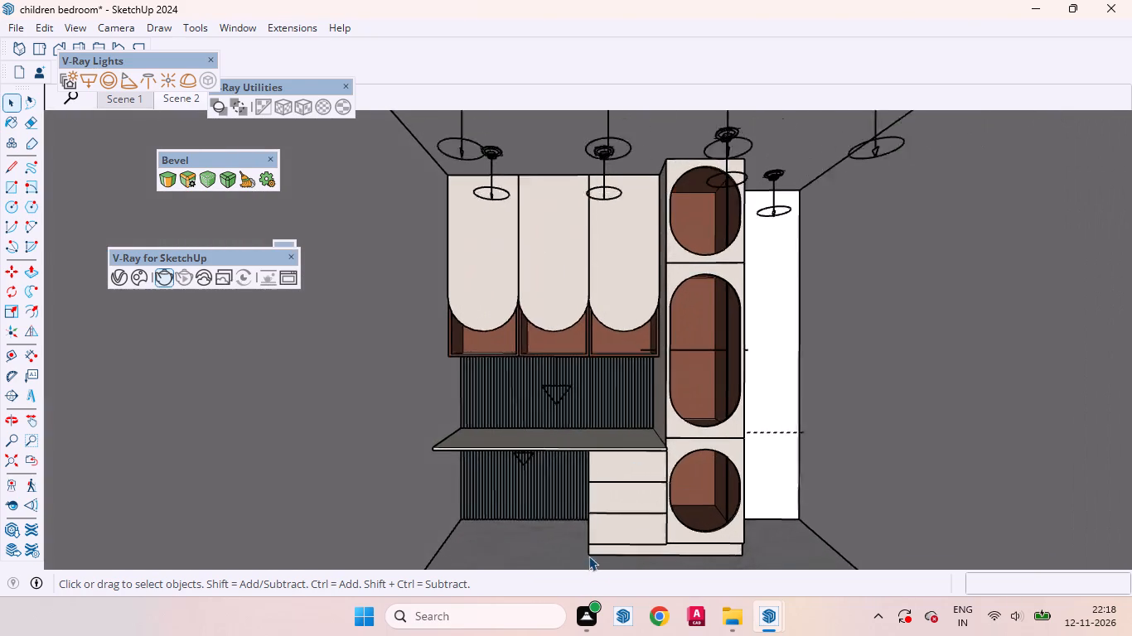
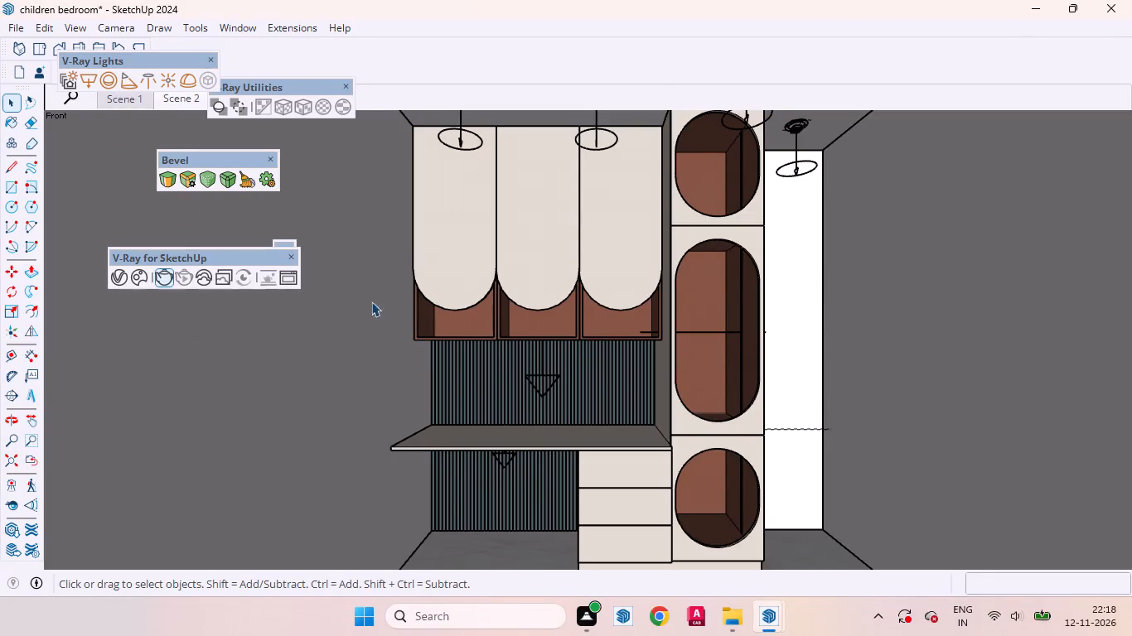
Select the study room's shell to check its extents, clear the selection, and inspect both adjoining rooms from outside.
{"action": "scroll", "coordinate": [491, 318], "scroll_direction": "down", "scroll_amount": 8}
{"action": "left_click", "coordinate": [12, 104]}
{"action": "scroll", "coordinate": [605, 383], "scroll_direction": "down", "scroll_amount": 7}
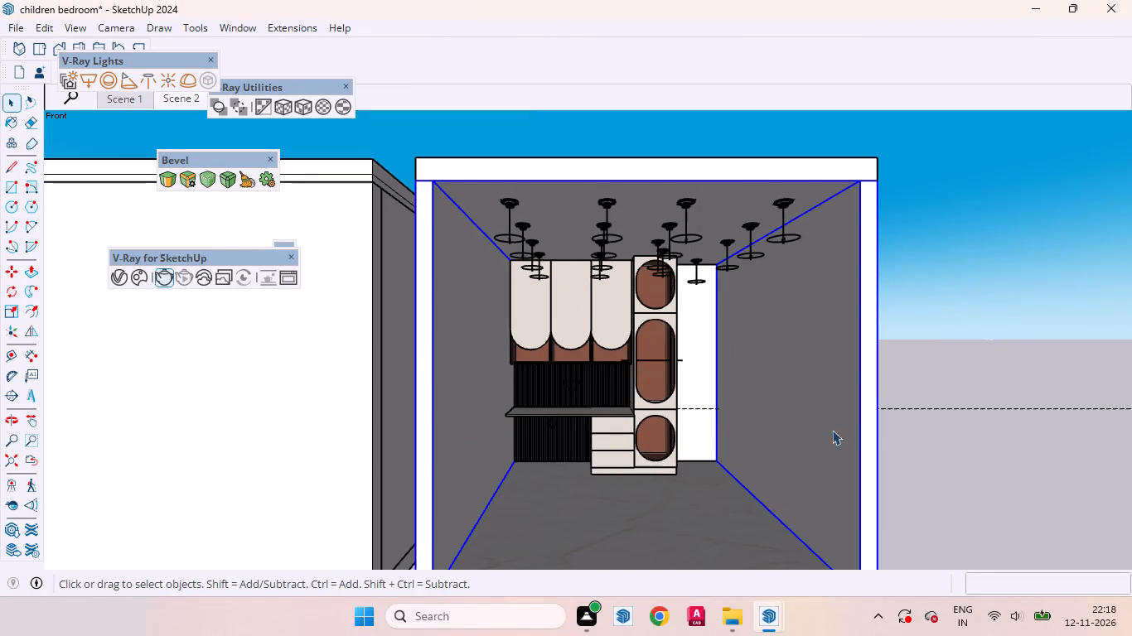
{"action": "left_click", "coordinate": [923, 447]}
{"action": "left_click", "coordinate": [816, 438]}
{"action": "scroll", "coordinate": [539, 396], "scroll_direction": "down", "scroll_amount": 7}
{"action": "left_click", "coordinate": [855, 494]}
{"action": "middle_click_drag", "start_coordinate": [203, 441], "coordinate": [493, 468]}
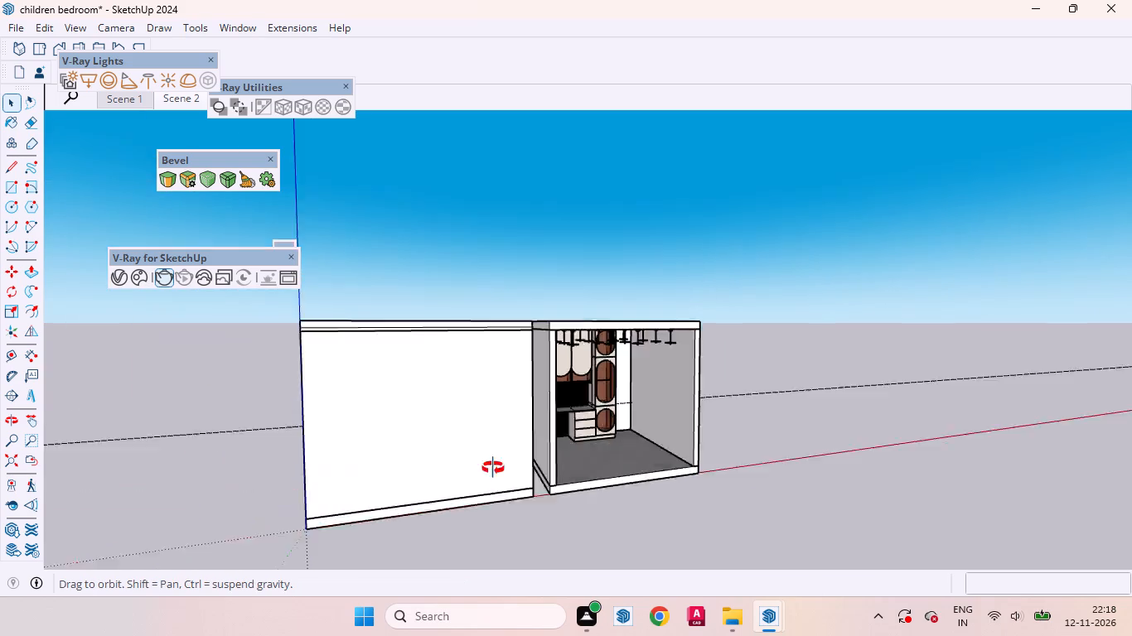
{"action": "middle_click_drag", "start_coordinate": [493, 468], "coordinate": [641, 448]}
{"action": "scroll", "coordinate": [629, 434], "scroll_direction": "up", "scroll_amount": 3}
{"action": "scroll", "coordinate": [615, 412], "scroll_direction": "down", "scroll_amount": 4}
{"action": "middle_click_drag", "start_coordinate": [580, 422], "coordinate": [583, 350]}
Restore the Scene 1 view and examine close up where the mural, fluted panelling and wardrobe meet.
{"action": "left_click", "coordinate": [131, 99]}
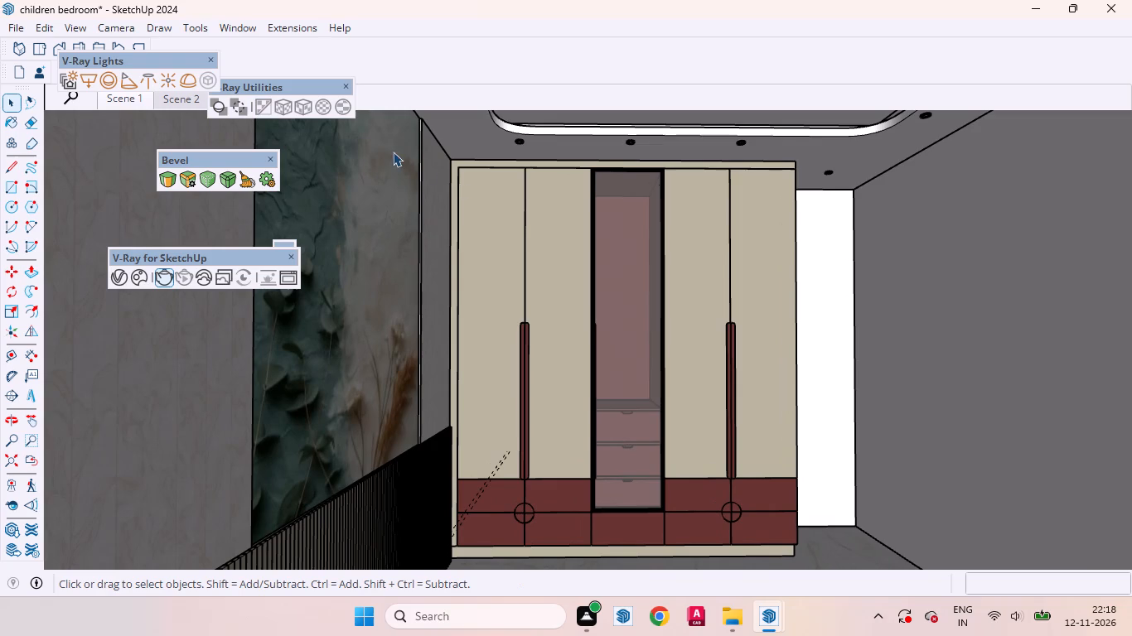
{"action": "middle_click_drag", "start_coordinate": [366, 343], "coordinate": [166, 349]}
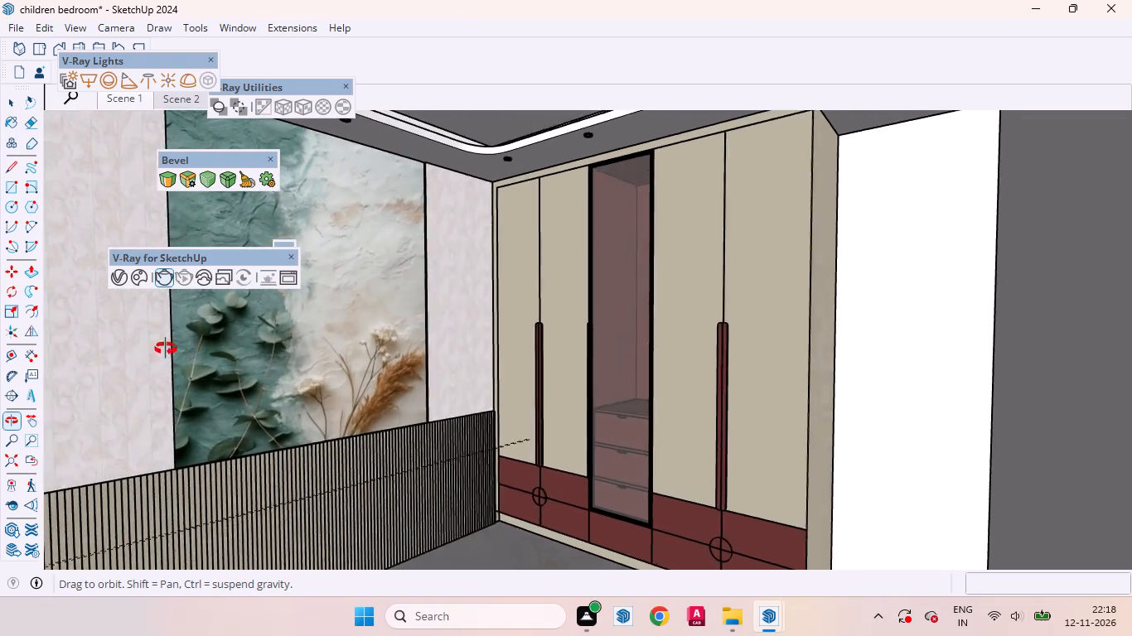
{"action": "middle_click_drag", "start_coordinate": [166, 349], "coordinate": [158, 305]}
{"action": "scroll", "coordinate": [310, 418], "scroll_direction": "up", "scroll_amount": 17}
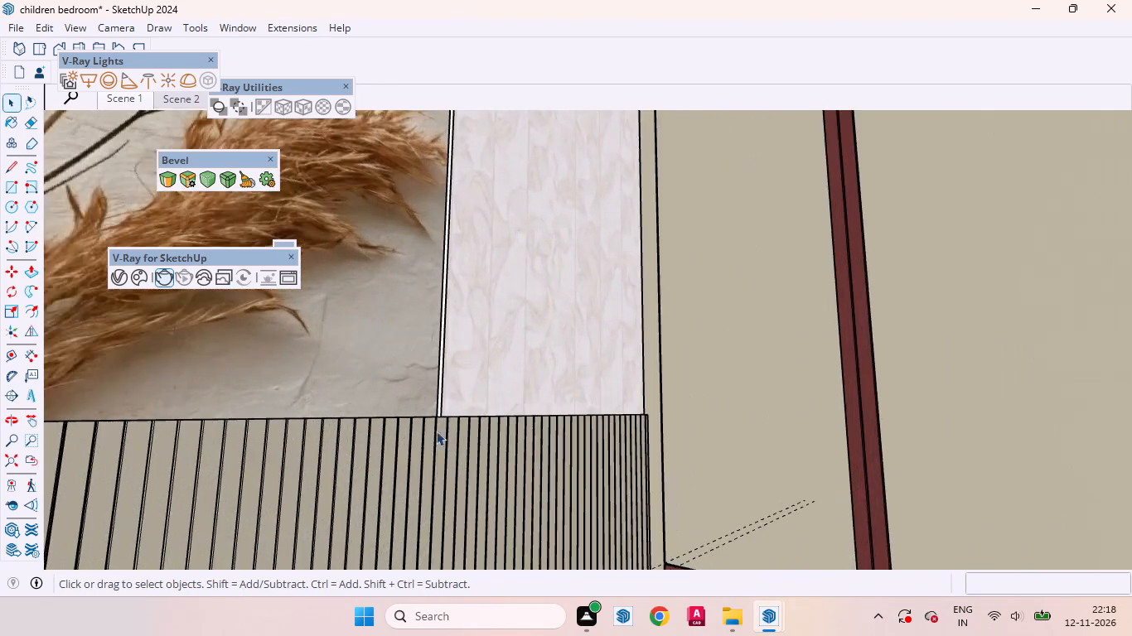
{"action": "scroll", "coordinate": [436, 431], "scroll_direction": "up", "scroll_amount": 13}
{"action": "middle_click_drag", "start_coordinate": [515, 372], "coordinate": [675, 435]}
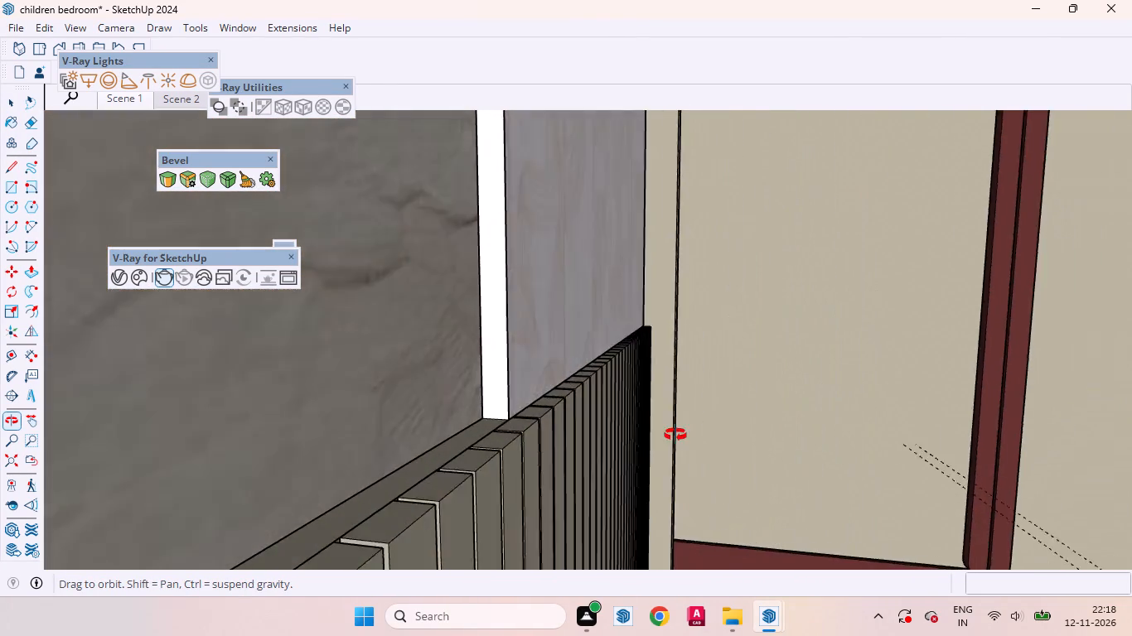
{"action": "middle_click_drag", "start_coordinate": [675, 435], "coordinate": [446, 472]}
{"action": "scroll", "coordinate": [561, 398], "scroll_direction": "down", "scroll_amount": 5}
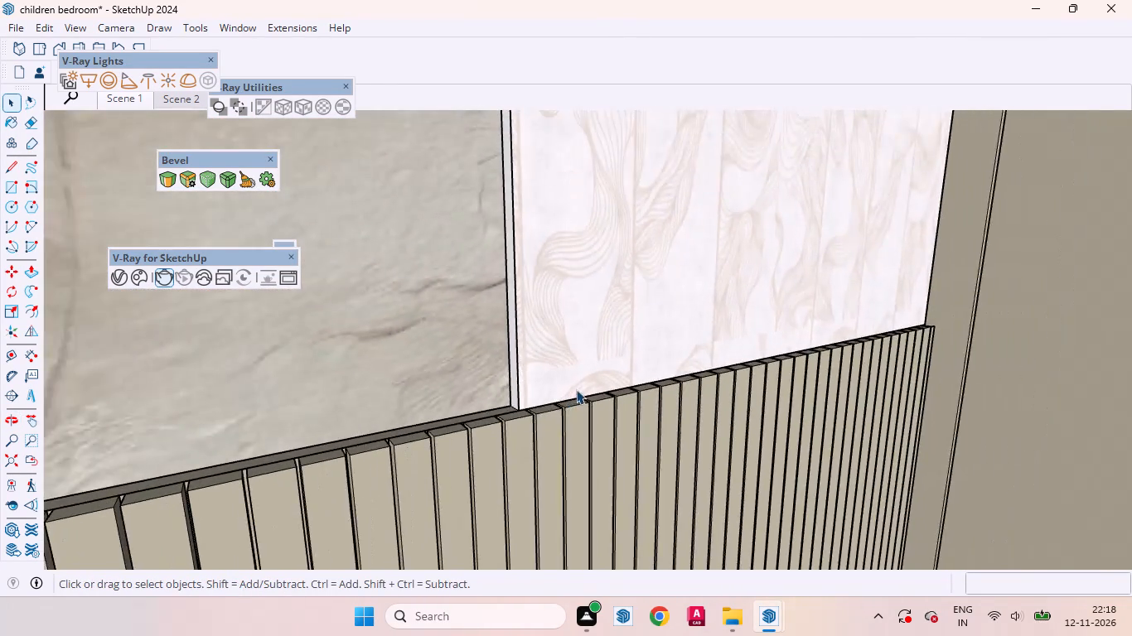
{"action": "scroll", "coordinate": [576, 389], "scroll_direction": "down", "scroll_amount": 7}
{"action": "scroll", "coordinate": [554, 409], "scroll_direction": "up", "scroll_amount": 1}
{"action": "scroll", "coordinate": [554, 409], "scroll_direction": "down", "scroll_amount": 5}
{"action": "scroll", "coordinate": [454, 380], "scroll_direction": "down", "scroll_amount": 6}
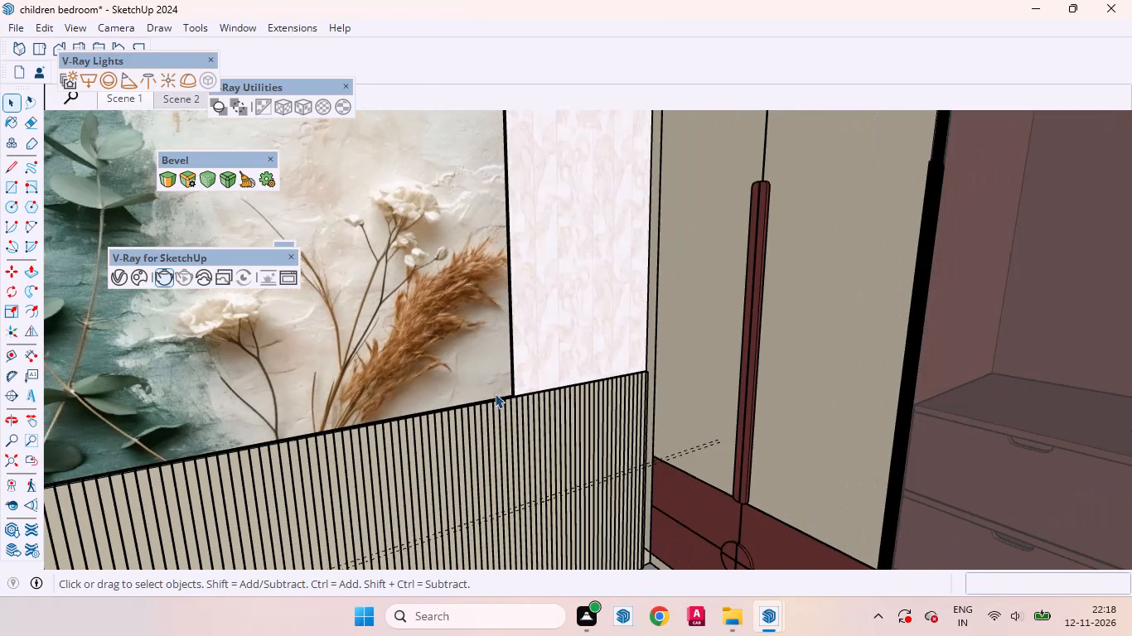
Frame the botanical mural wall nearly head-on, with the fluted panelling below and wardrobe alongside, and add this view as a new scene.
{"action": "middle_click_drag", "start_coordinate": [485, 388], "coordinate": [394, 348]}
{"action": "scroll", "coordinate": [564, 335], "scroll_direction": "down", "scroll_amount": 5}
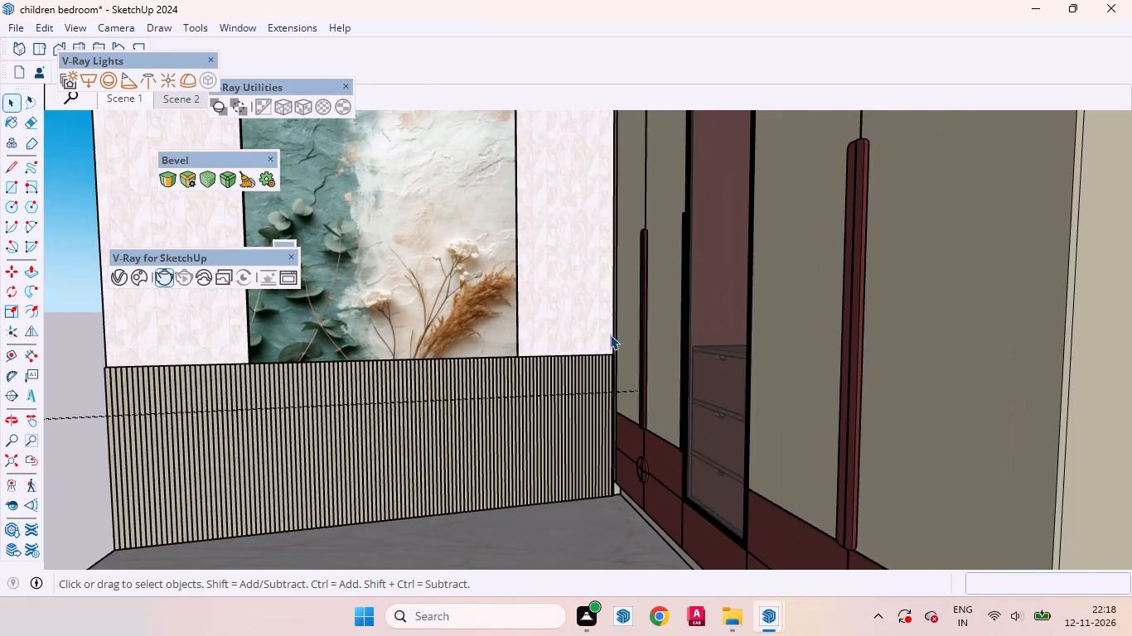
{"action": "scroll", "coordinate": [611, 337], "scroll_direction": "down", "scroll_amount": 1}
{"action": "left_click", "coordinate": [34, 453]}
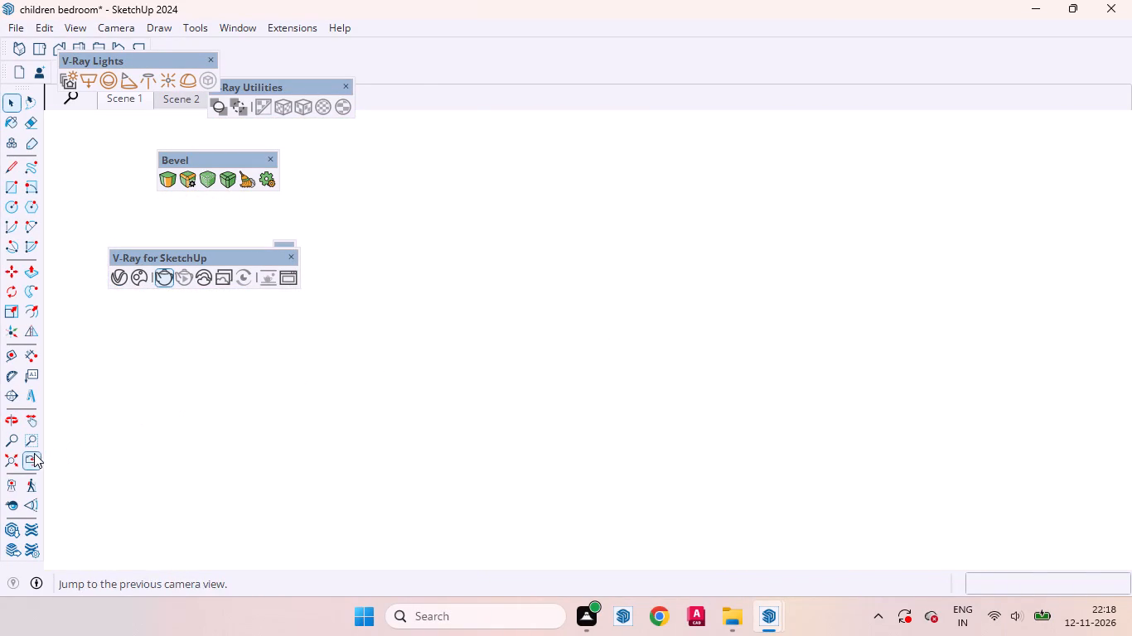
{"action": "middle_click_drag", "start_coordinate": [404, 409], "coordinate": [323, 378]}
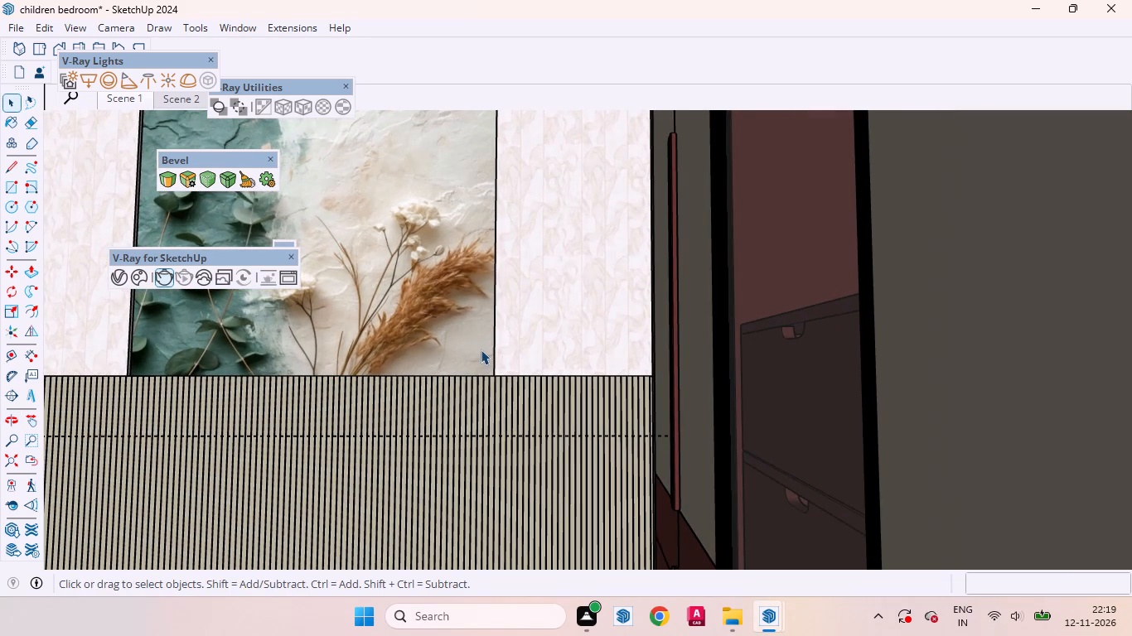
{"action": "middle_click_drag", "start_coordinate": [505, 347], "coordinate": [534, 347]}
{"action": "scroll", "coordinate": [434, 340], "scroll_direction": "down", "scroll_amount": 4}
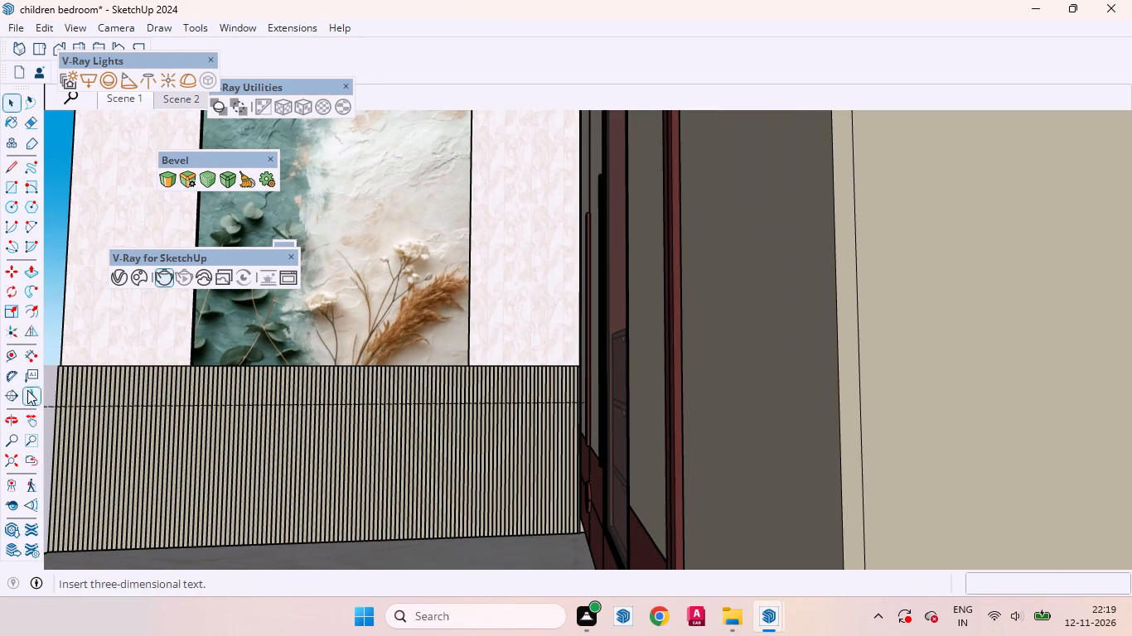
{"action": "left_click", "coordinate": [29, 413]}
{"action": "left_click_drag", "start_coordinate": [386, 301], "coordinate": [416, 328]}
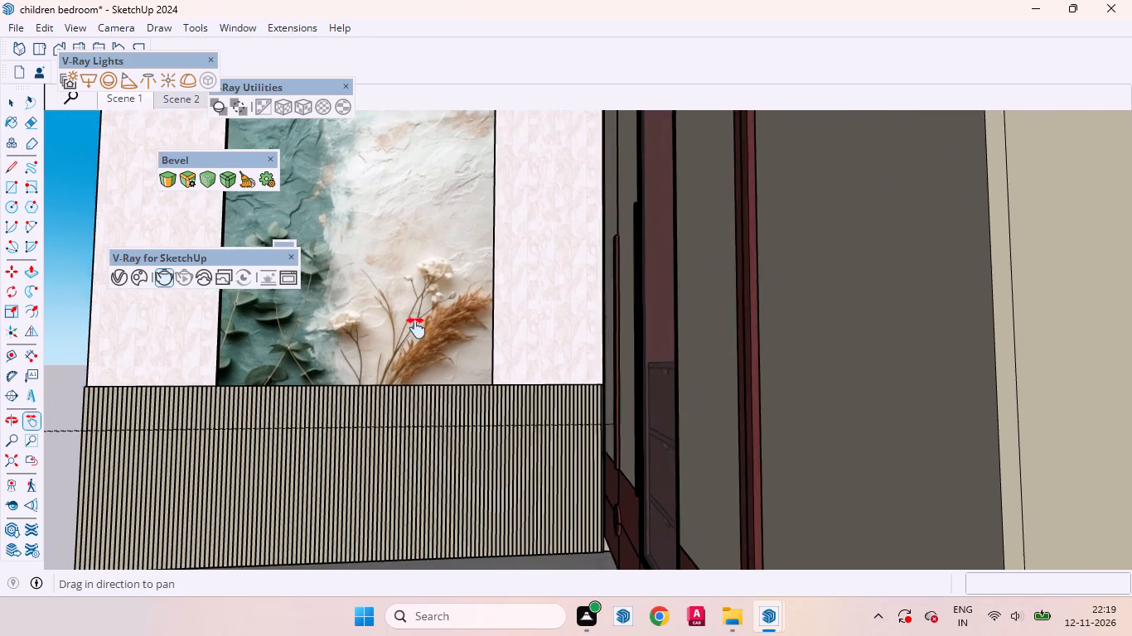
{"action": "left_click_drag", "start_coordinate": [416, 328], "coordinate": [466, 405]}
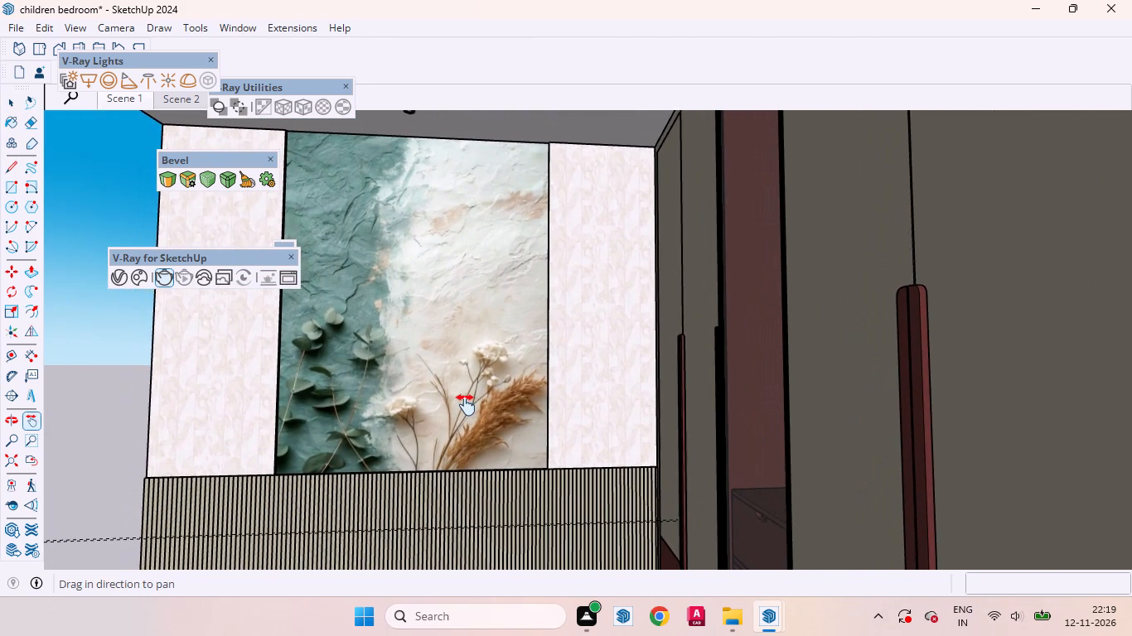
{"action": "left_click_drag", "start_coordinate": [466, 405], "coordinate": [475, 396]}
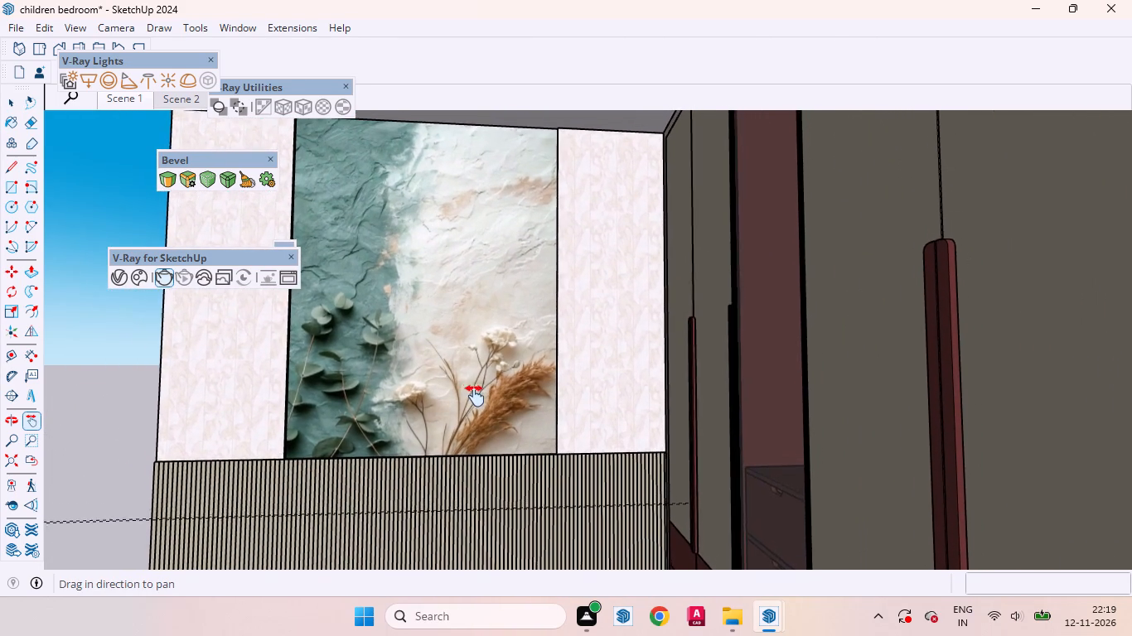
{"action": "left_click_drag", "start_coordinate": [475, 396], "coordinate": [468, 402]}
{"action": "middle_click_drag", "start_coordinate": [458, 407], "coordinate": [453, 411]}
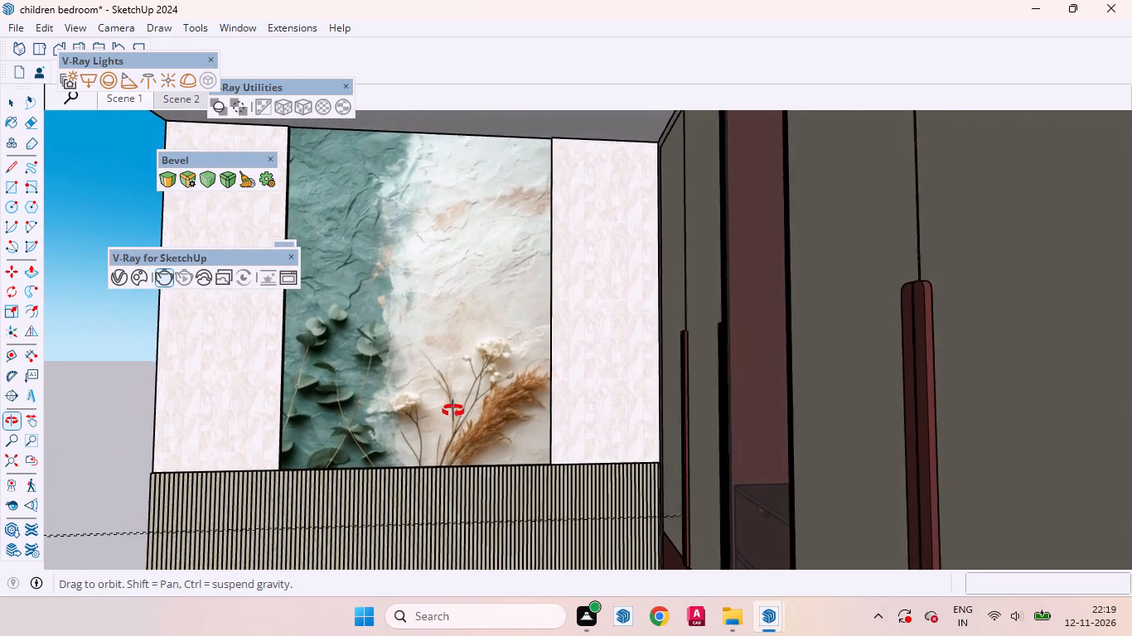
{"action": "middle_click_drag", "start_coordinate": [453, 411], "coordinate": [451, 412]}
{"action": "middle_click_drag", "start_coordinate": [425, 416], "coordinate": [412, 422]}
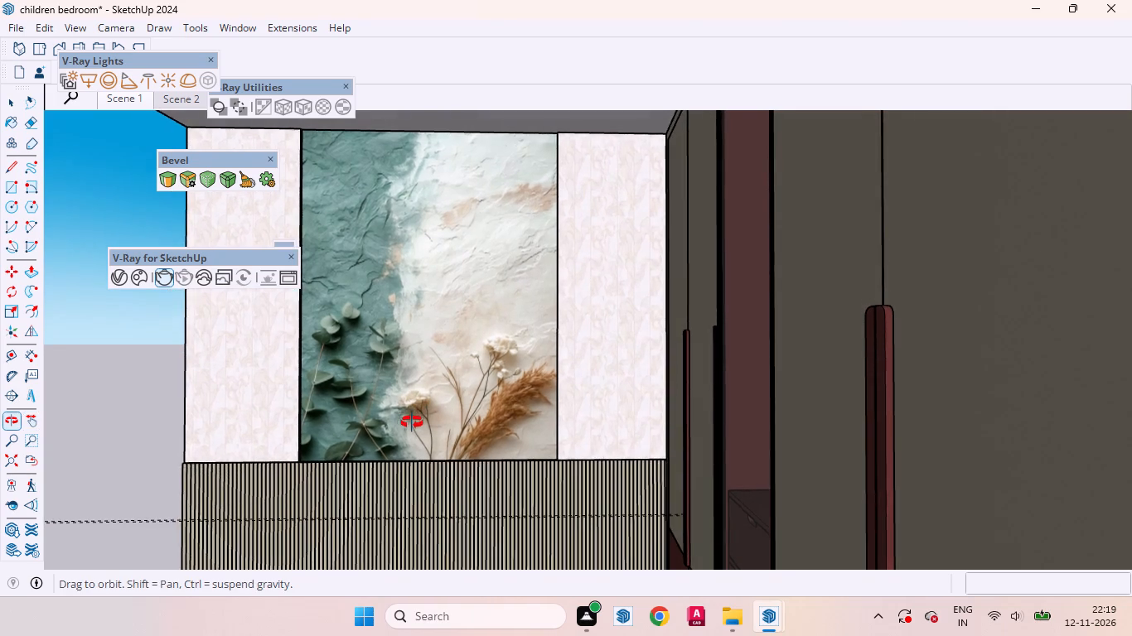
{"action": "middle_click_drag", "start_coordinate": [412, 422], "coordinate": [396, 422]}
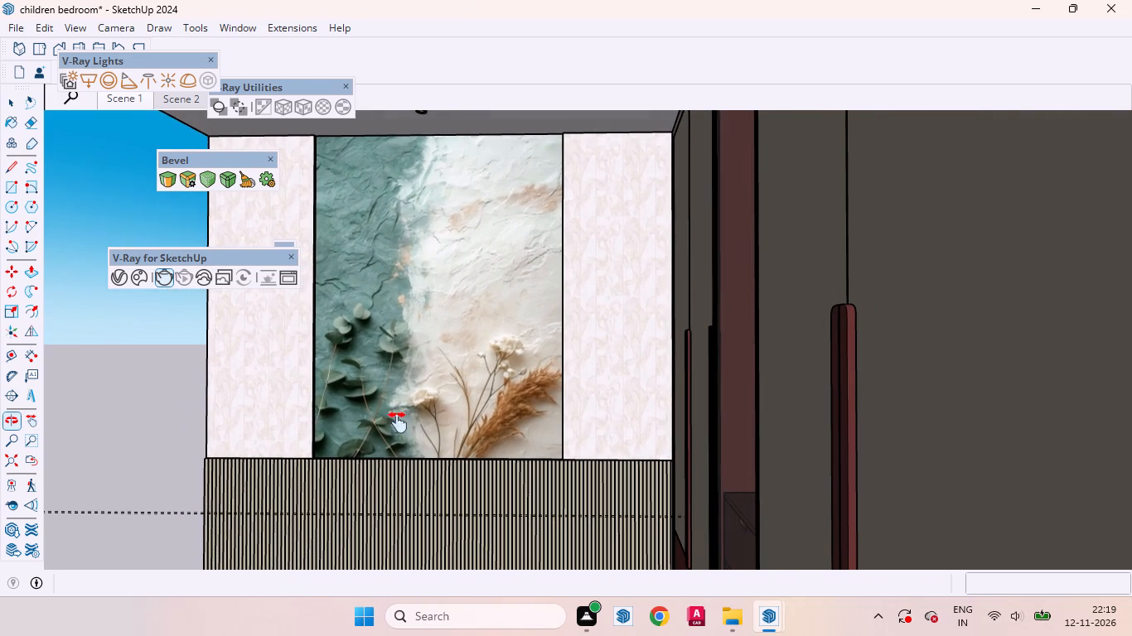
{"action": "left_click_drag", "start_coordinate": [404, 369], "coordinate": [463, 369]}
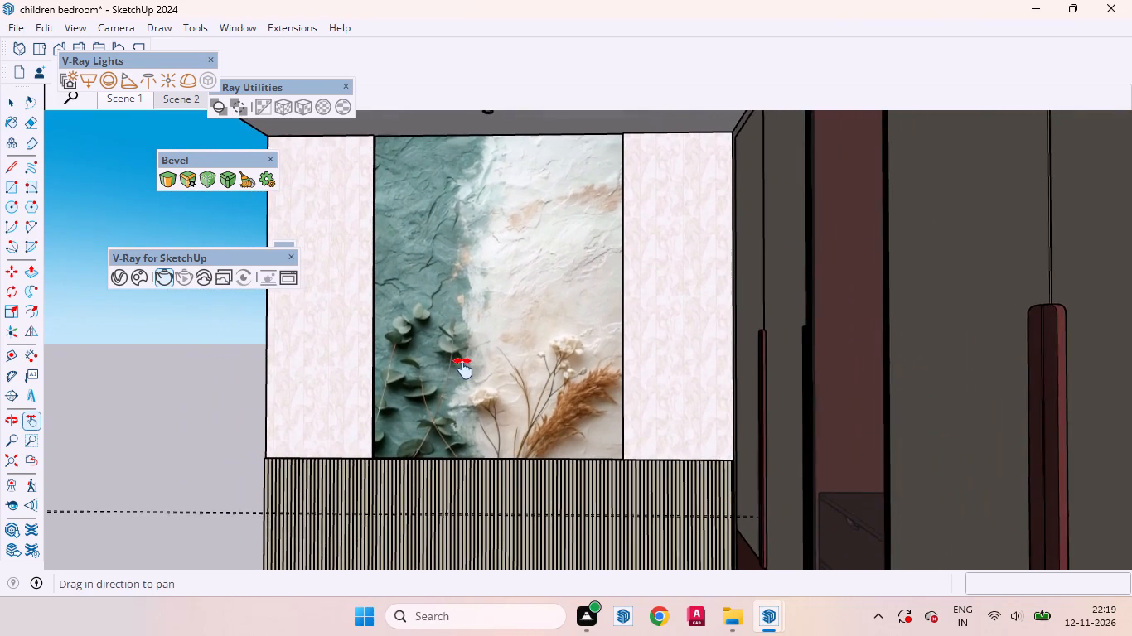
{"action": "left_click_drag", "start_coordinate": [463, 369], "coordinate": [469, 364]}
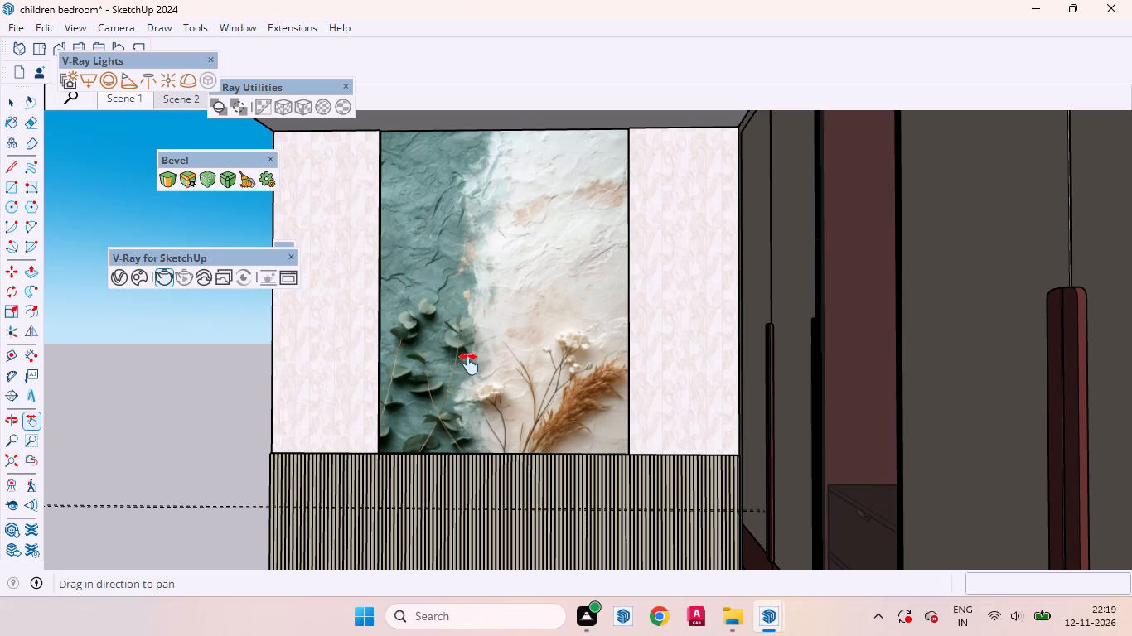
{"action": "left_click_drag", "start_coordinate": [469, 364], "coordinate": [472, 357]}
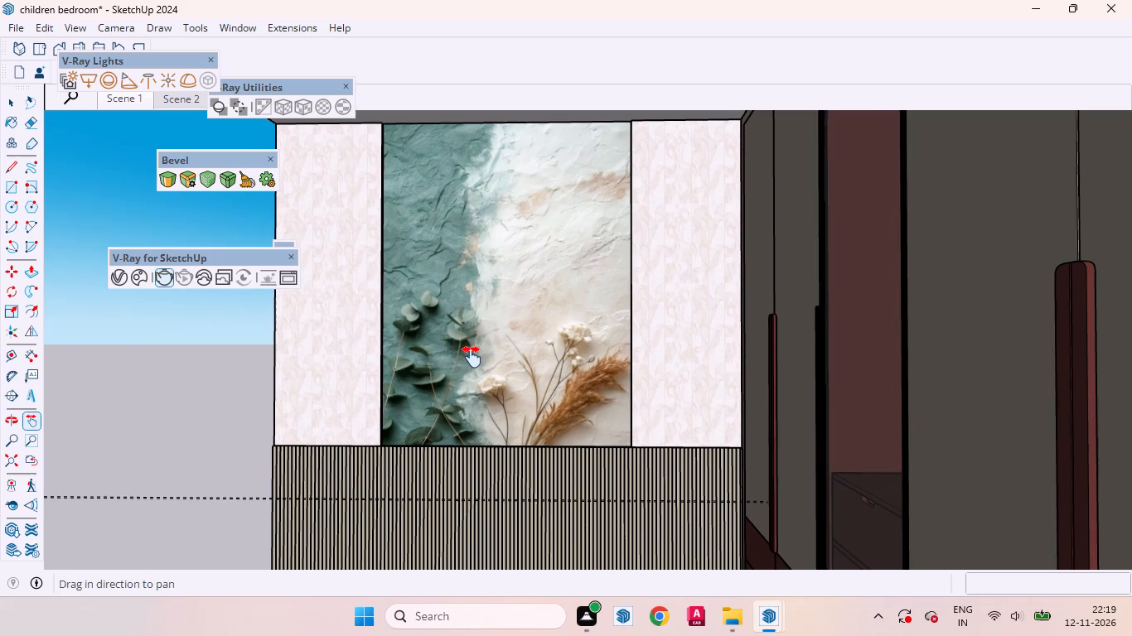
{"action": "left_click_drag", "start_coordinate": [472, 357], "coordinate": [472, 363]}
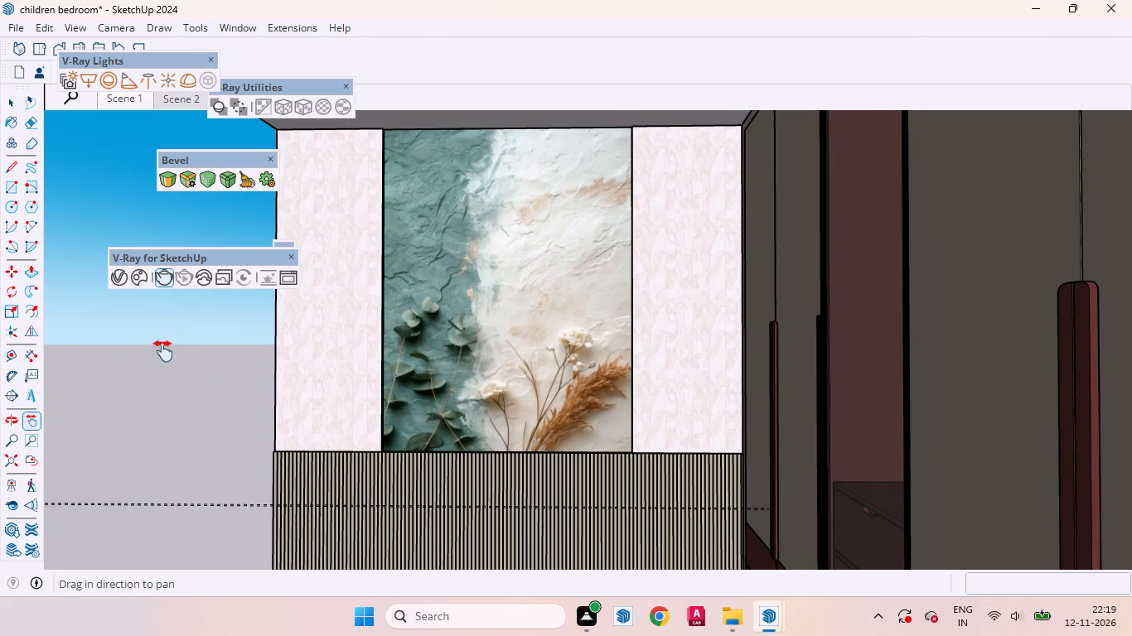
{"action": "right_click", "coordinate": [135, 102]}
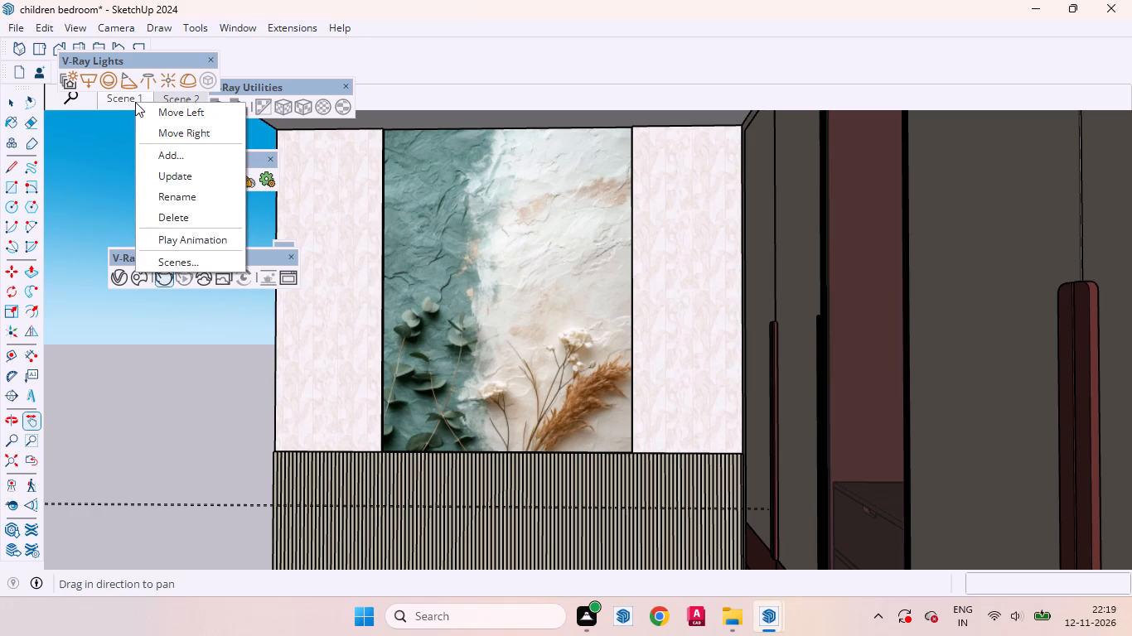
{"action": "left_click", "coordinate": [182, 157]}
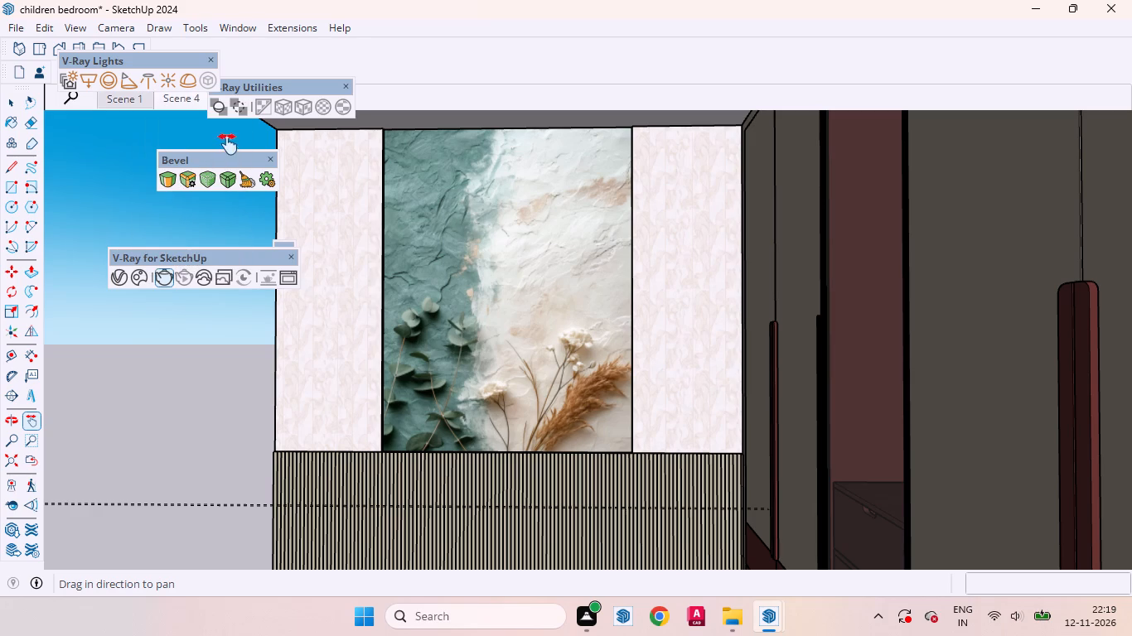
Switch back and forth between Scene 1 and Scene 4 to compare their camera views.
{"action": "left_click", "coordinate": [138, 101]}
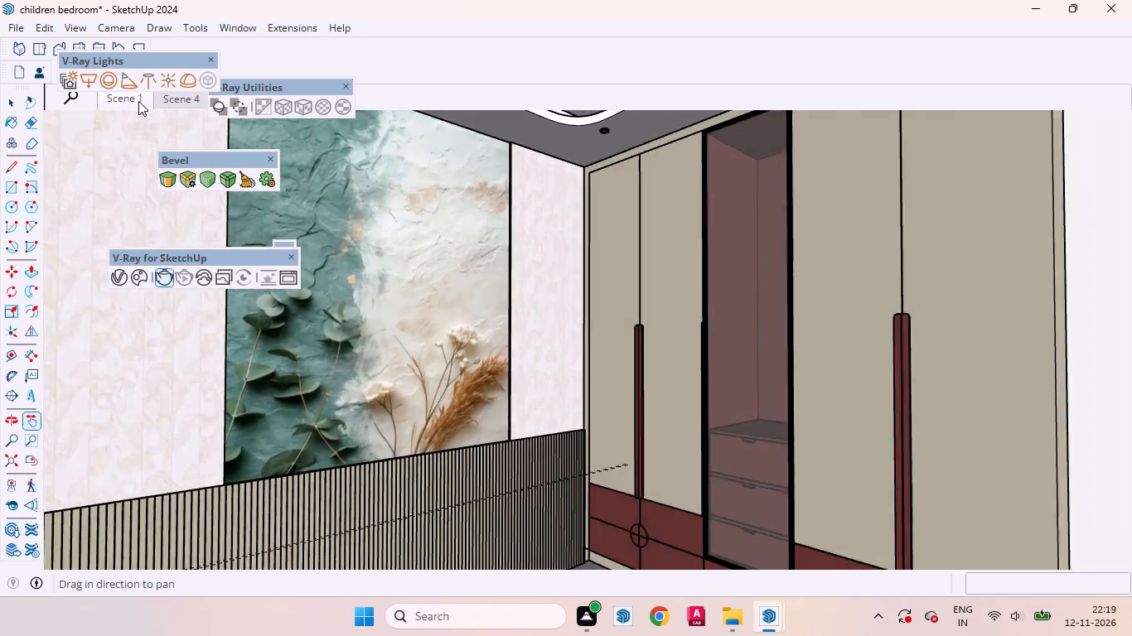
{"action": "left_click", "coordinate": [176, 103]}
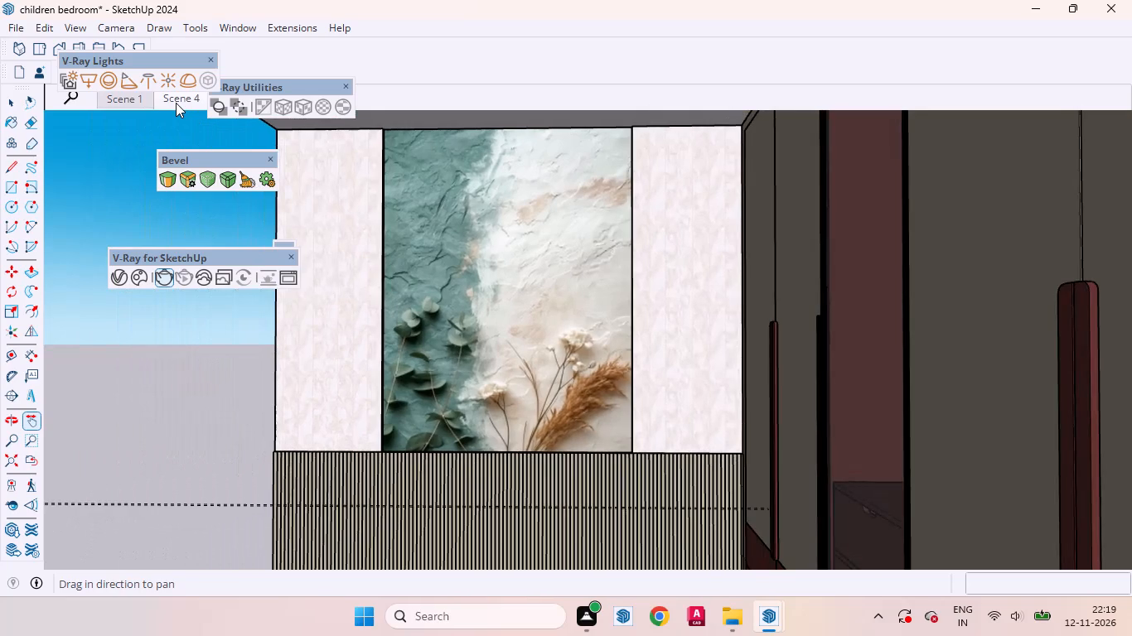
{"action": "left_click", "coordinate": [134, 99]}
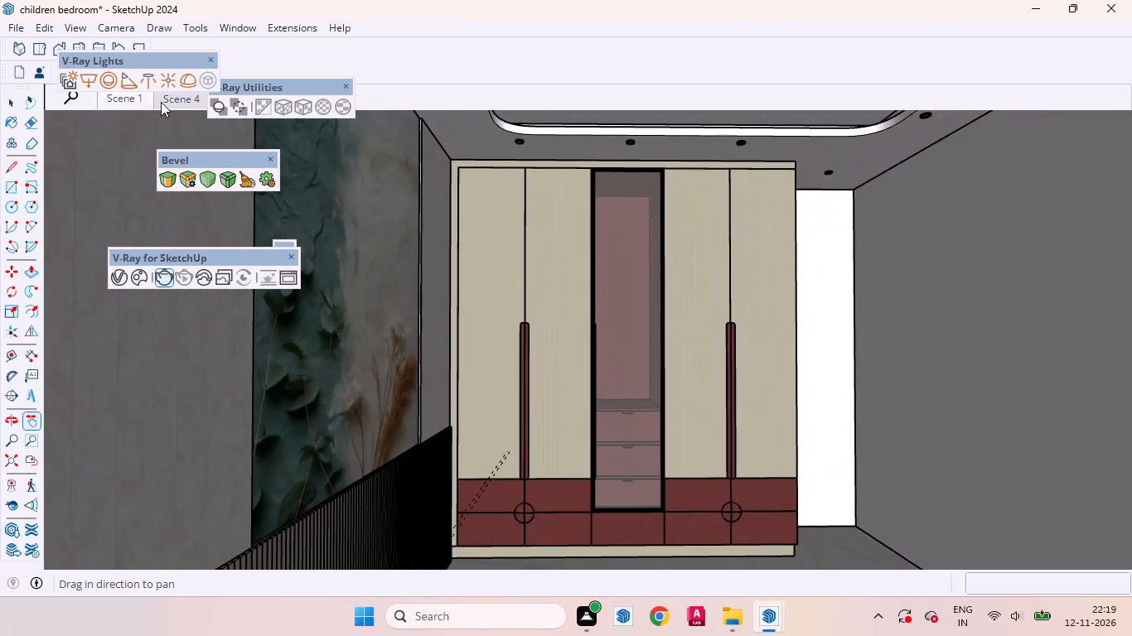
{"action": "left_click", "coordinate": [164, 102]}
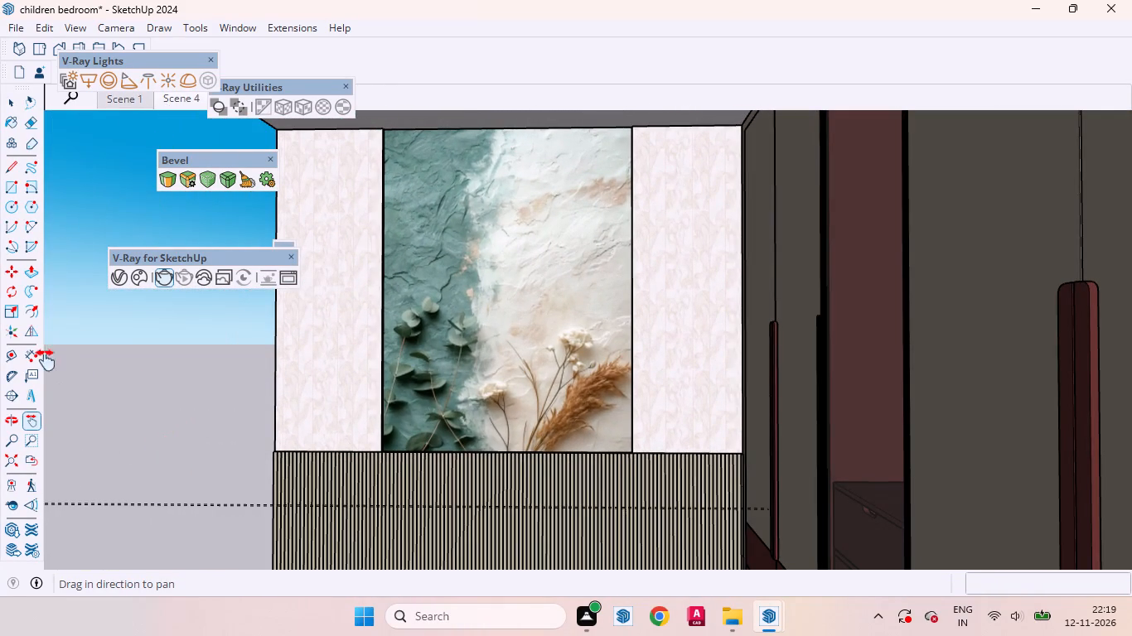
Delete the dashed construction guide line that runs lengthwise through both rooms.
{"action": "left_click", "coordinate": [10, 105]}
{"action": "scroll", "coordinate": [201, 432], "scroll_direction": "down", "scroll_amount": 3}
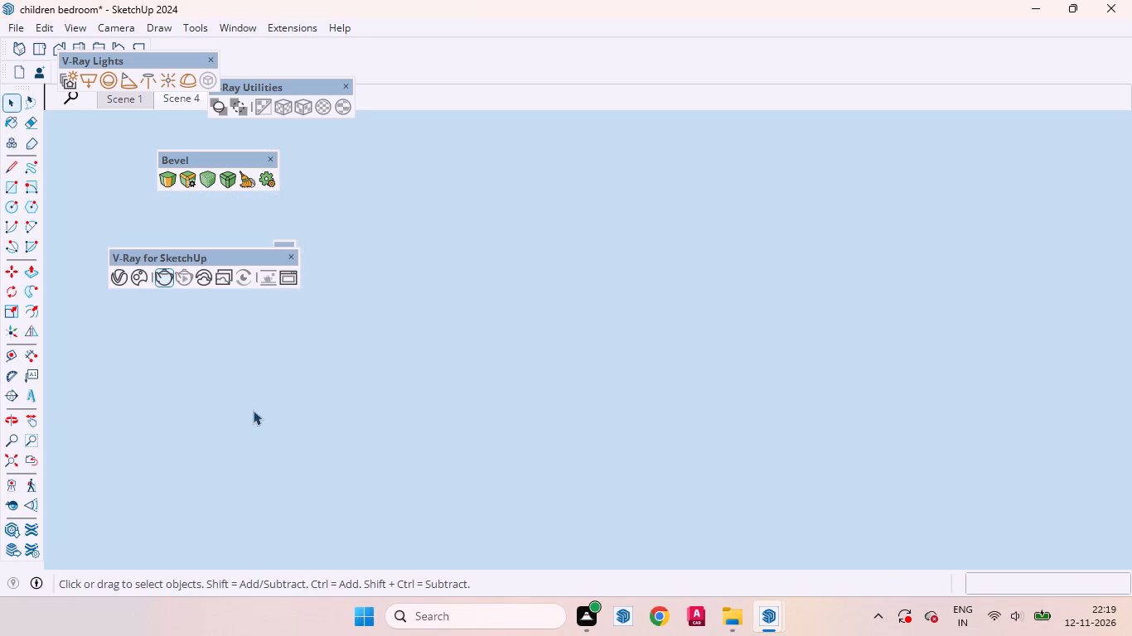
{"action": "scroll", "coordinate": [254, 410], "scroll_direction": "down", "scroll_amount": 20}
{"action": "scroll", "coordinate": [254, 410], "scroll_direction": "down", "scroll_amount": 8}
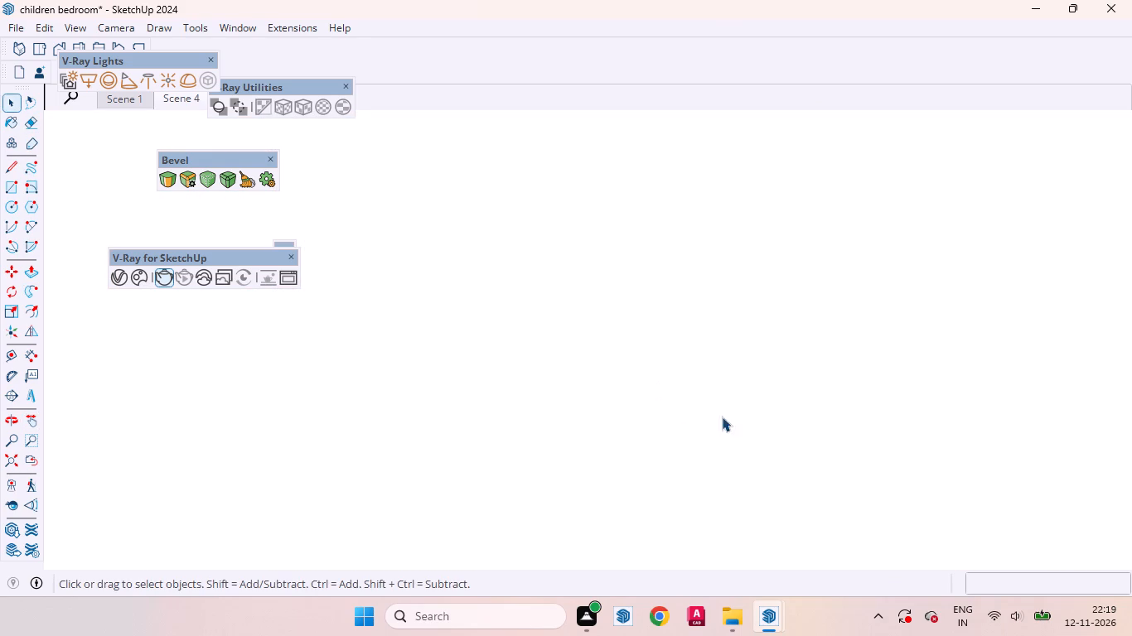
{"action": "scroll", "coordinate": [722, 417], "scroll_direction": "down", "scroll_amount": 8}
{"action": "scroll", "coordinate": [664, 456], "scroll_direction": "down", "scroll_amount": 12}
{"action": "scroll", "coordinate": [670, 450], "scroll_direction": "down", "scroll_amount": 20}
{"action": "scroll", "coordinate": [670, 450], "scroll_direction": "down", "scroll_amount": 15}
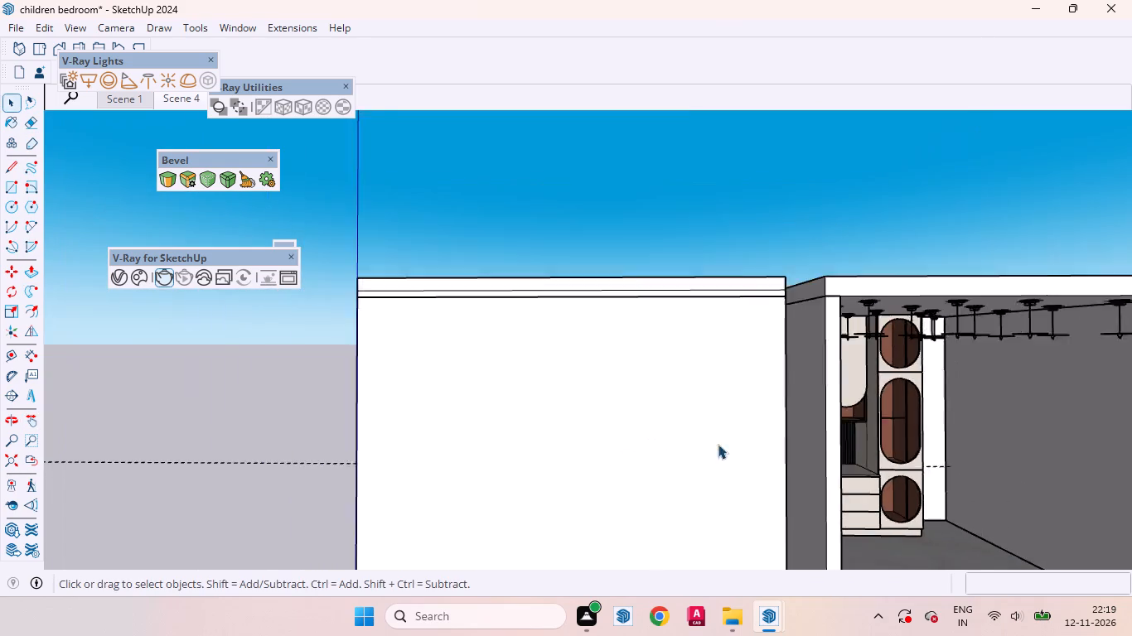
{"action": "scroll", "coordinate": [718, 444], "scroll_direction": "down", "scroll_amount": 12}
{"action": "middle_click_drag", "start_coordinate": [584, 451], "coordinate": [544, 442]}
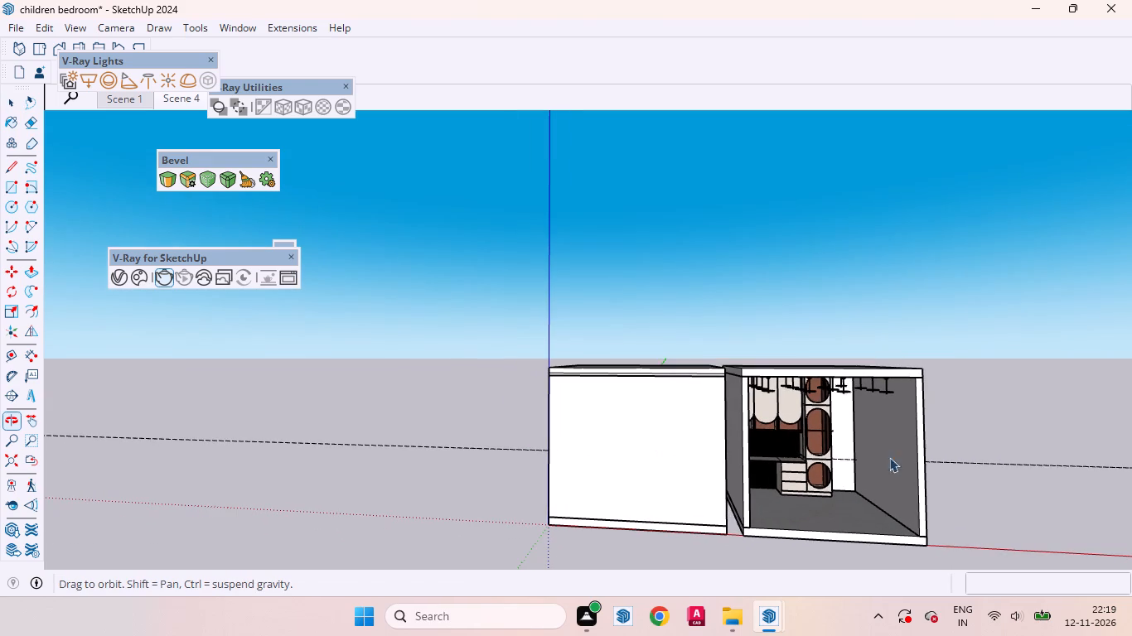
{"action": "left_click_drag", "start_coordinate": [1049, 482], "coordinate": [976, 387]}
{"action": "scroll", "coordinate": [816, 460], "scroll_direction": "up", "scroll_amount": 3}
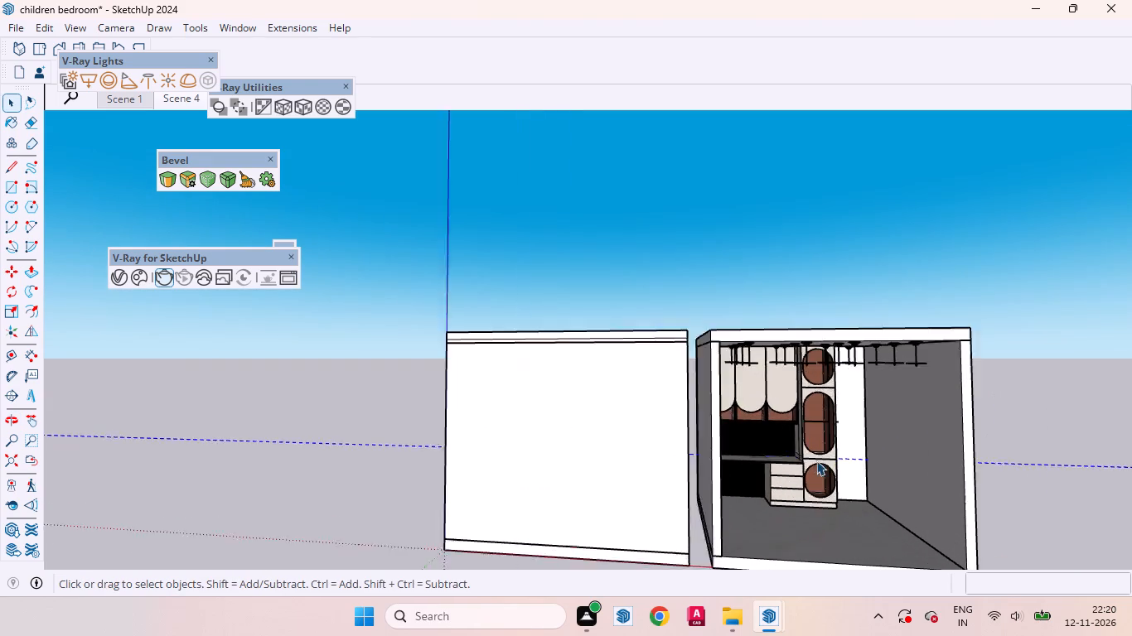
{"action": "scroll", "coordinate": [816, 460], "scroll_direction": "up", "scroll_amount": 8}
{"action": "scroll", "coordinate": [933, 470], "scroll_direction": "down", "scroll_amount": 8}
{"action": "scroll", "coordinate": [844, 461], "scroll_direction": "down", "scroll_amount": 5}
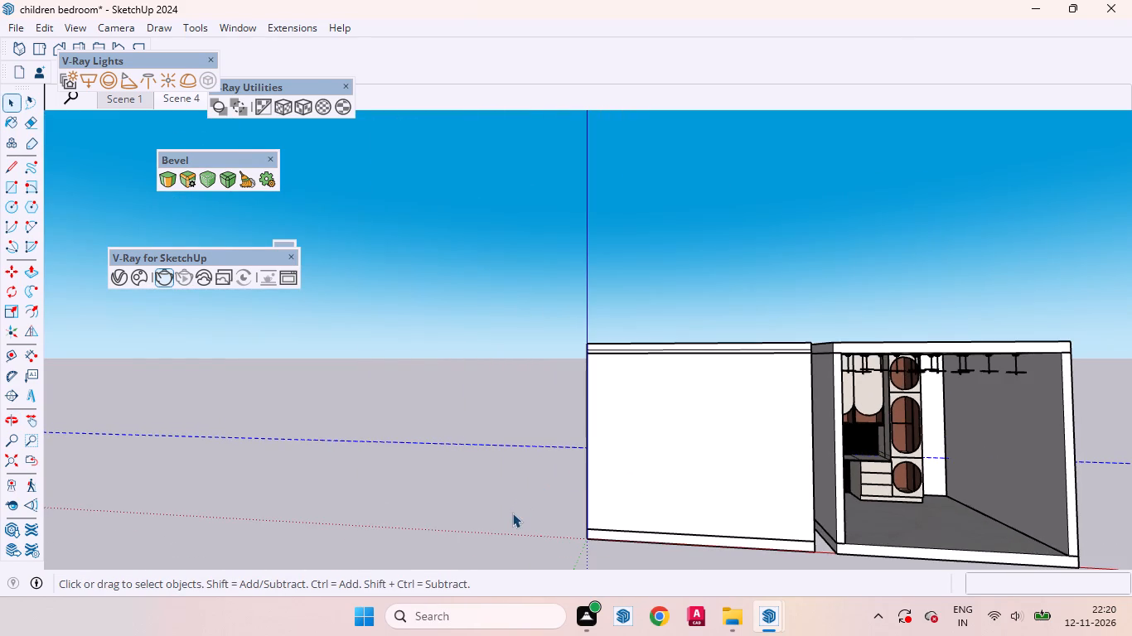
{"action": "scroll", "coordinate": [512, 513], "scroll_direction": "up", "scroll_amount": 3}
{"action": "middle_click_drag", "start_coordinate": [524, 499], "coordinate": [816, 496]}
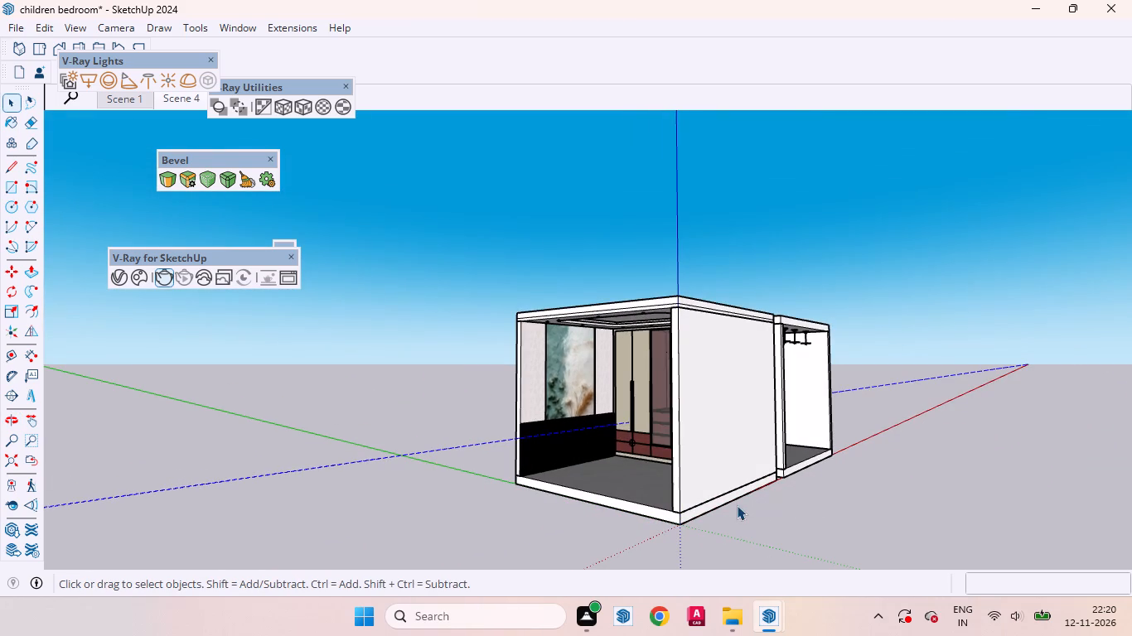
{"action": "key", "text": "Delete"}
{"action": "left_click", "coordinate": [477, 535]}
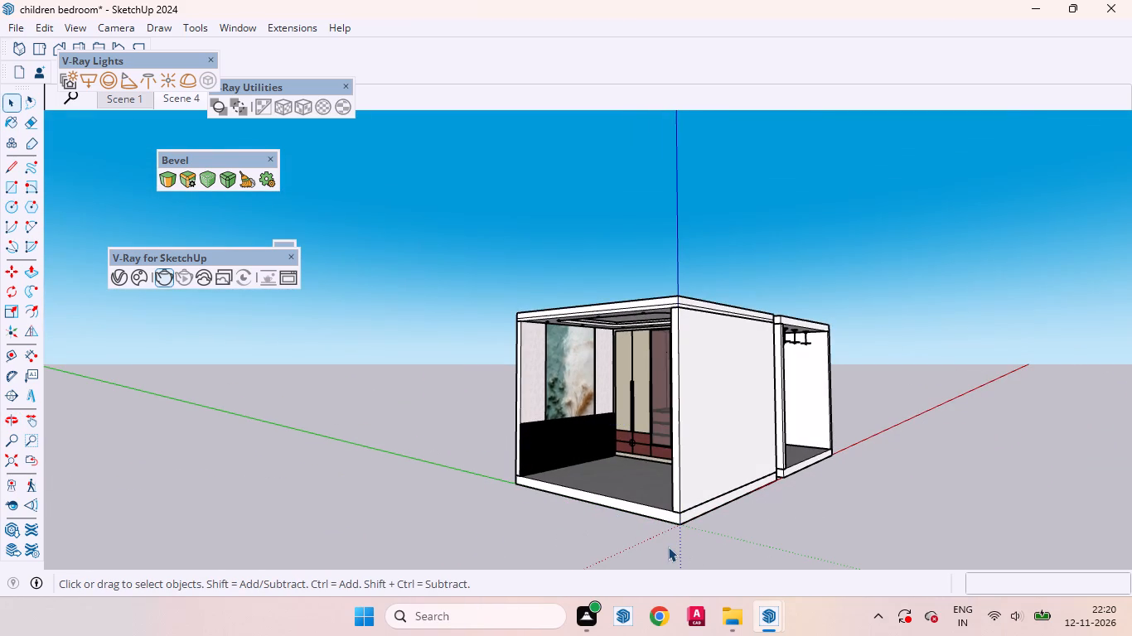
Inspect both rooms from outside and above, and restore the Scene 4 view of the mural wall.
{"action": "scroll", "coordinate": [618, 489], "scroll_direction": "up", "scroll_amount": 3}
{"action": "scroll", "coordinate": [856, 434], "scroll_direction": "up", "scroll_amount": 3}
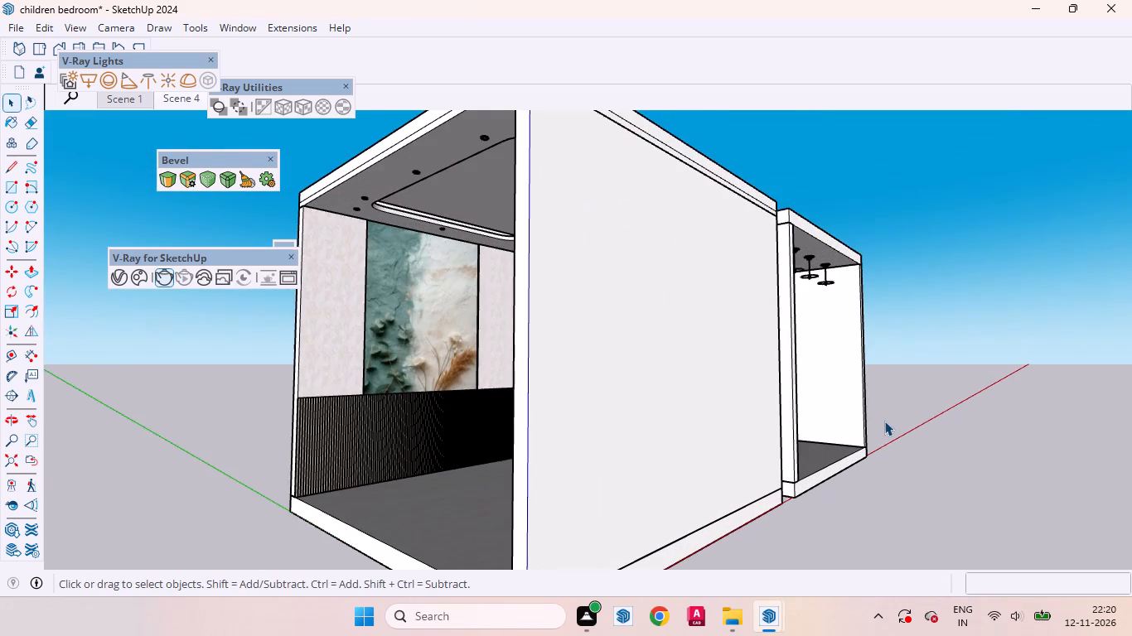
{"action": "middle_click_drag", "start_coordinate": [873, 436], "coordinate": [642, 635]}
{"action": "scroll", "coordinate": [583, 573], "scroll_direction": "down", "scroll_amount": 7}
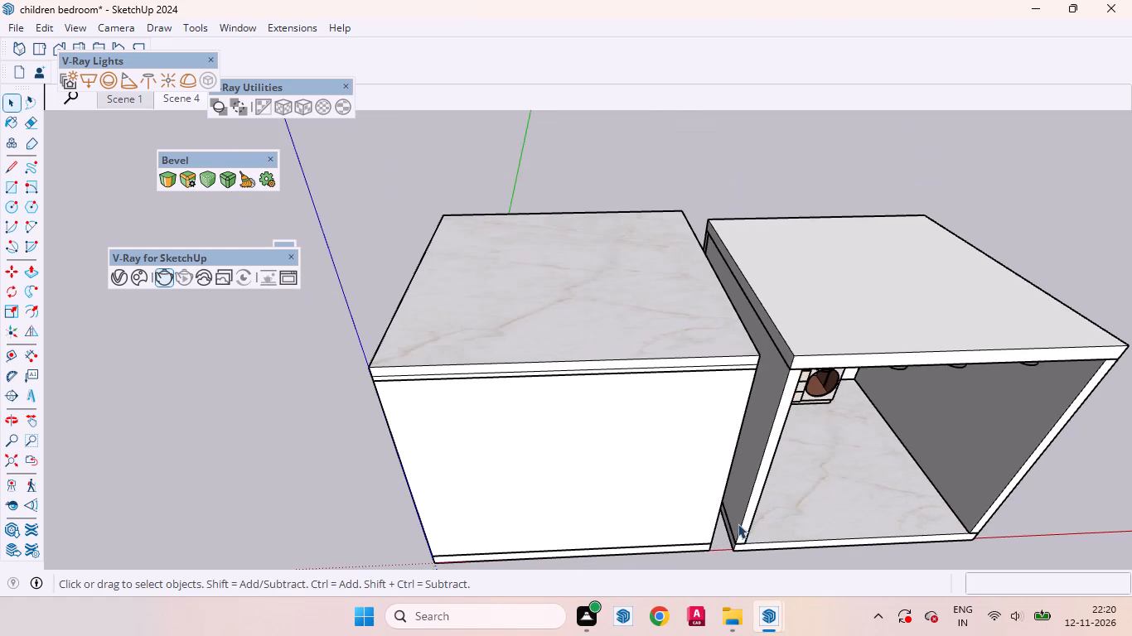
{"action": "scroll", "coordinate": [851, 514], "scroll_direction": "up", "scroll_amount": 3}
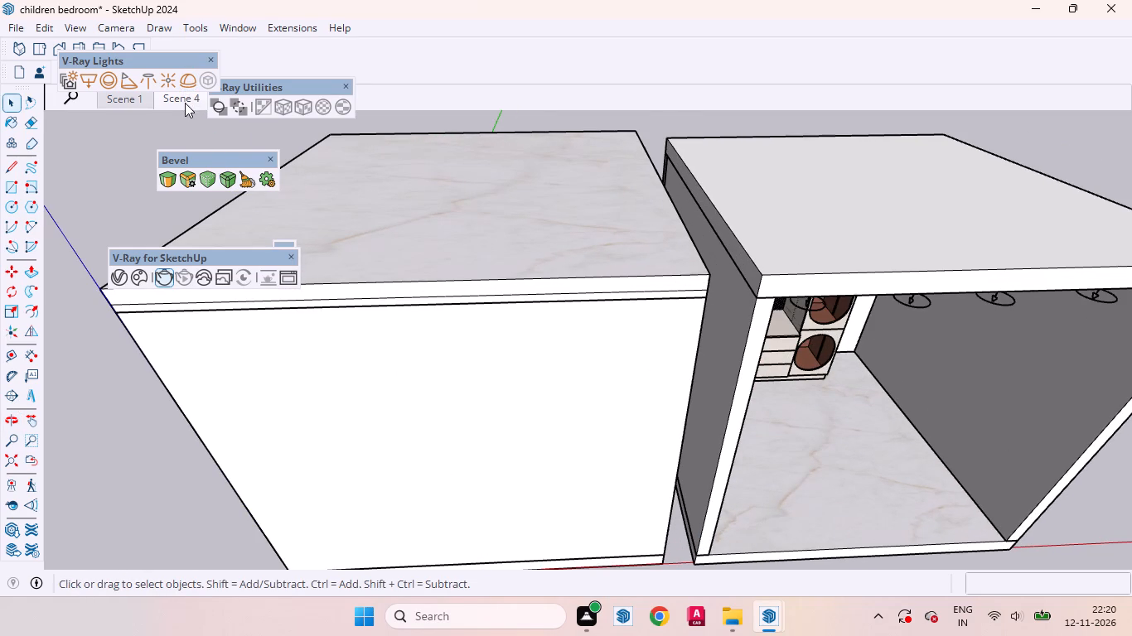
{"action": "left_click", "coordinate": [185, 103]}
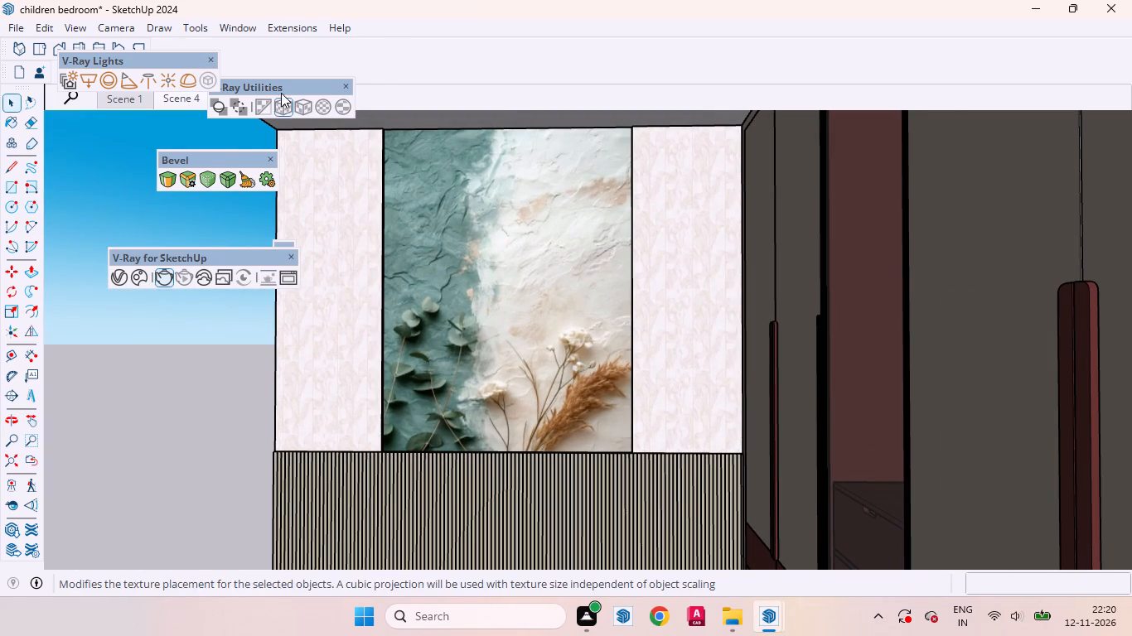
Uncover the hidden scene tabs and review the saved camera views of Scenes 2, 3 and 4, ending on Scene 1.
{"action": "left_click_drag", "start_coordinate": [283, 84], "coordinate": [576, 100]}
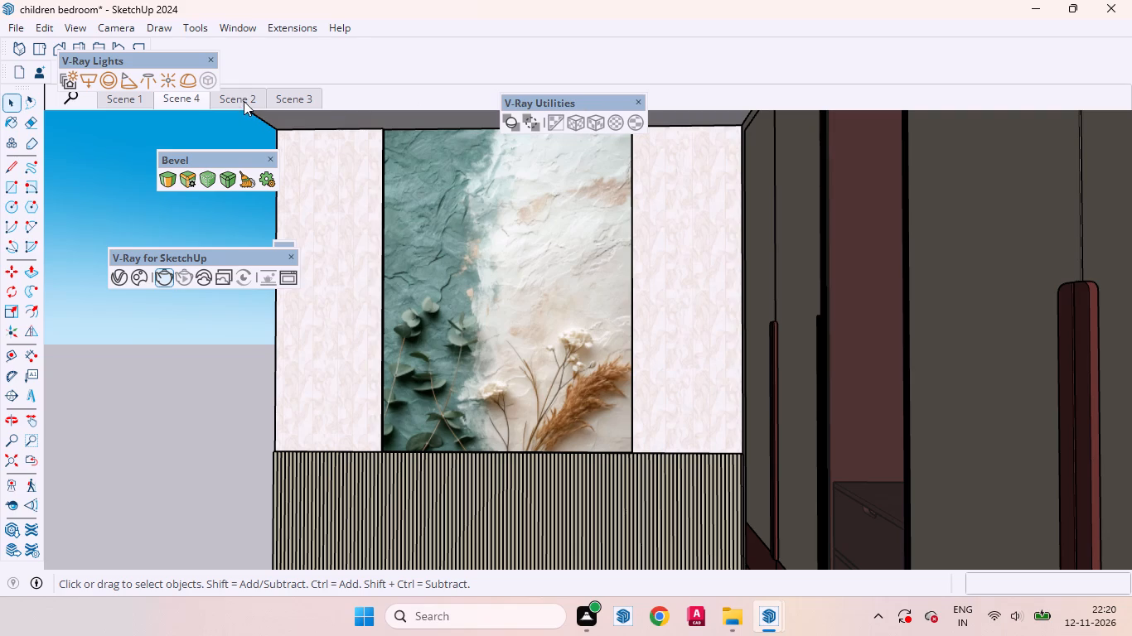
{"action": "left_click", "coordinate": [244, 99]}
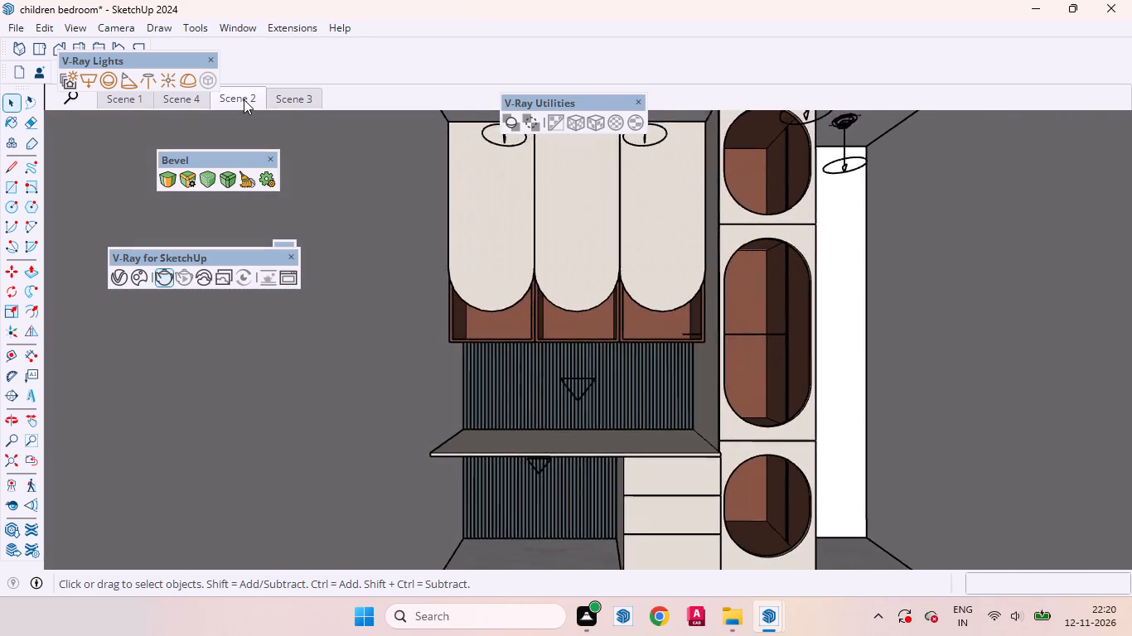
{"action": "left_click", "coordinate": [281, 96]}
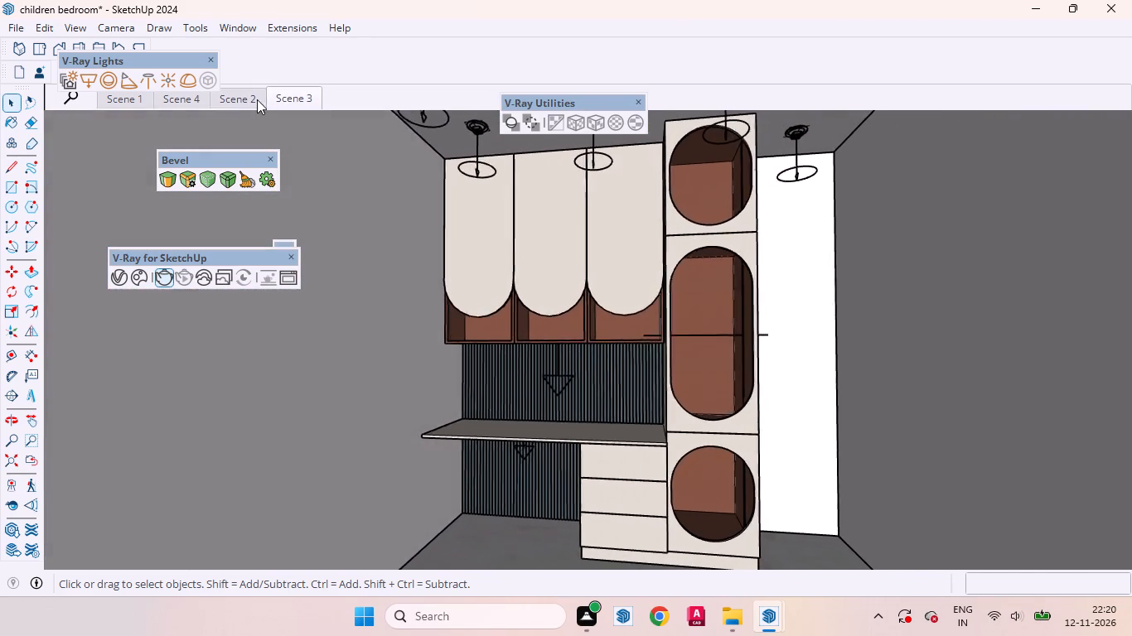
{"action": "left_click", "coordinate": [240, 99]}
{"action": "left_click", "coordinate": [181, 101]}
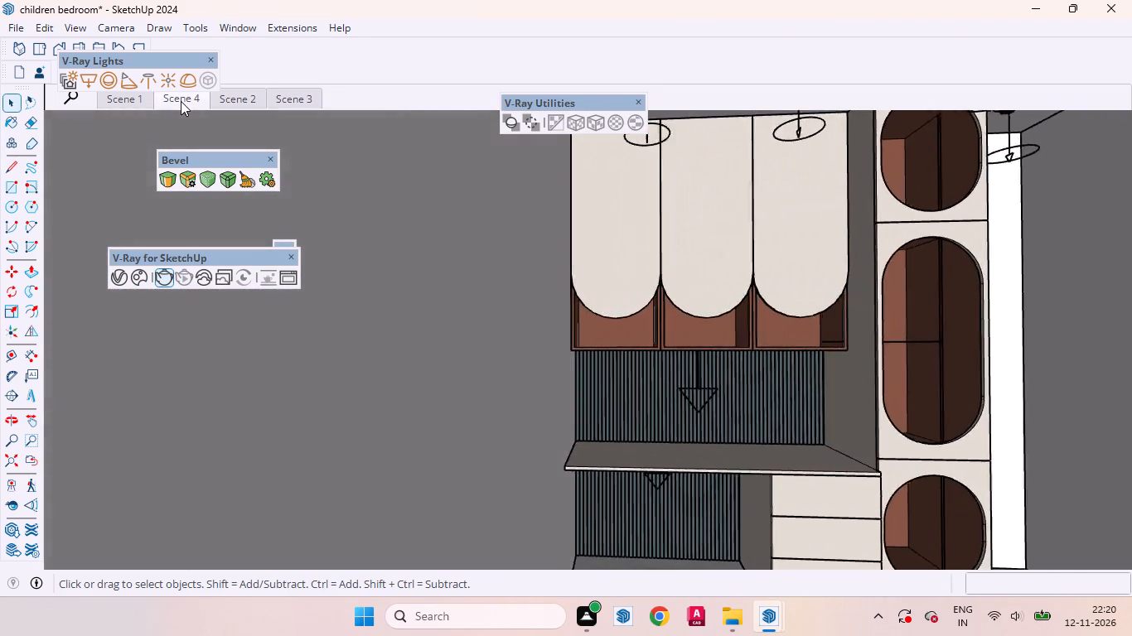
{"action": "left_click", "coordinate": [124, 99]}
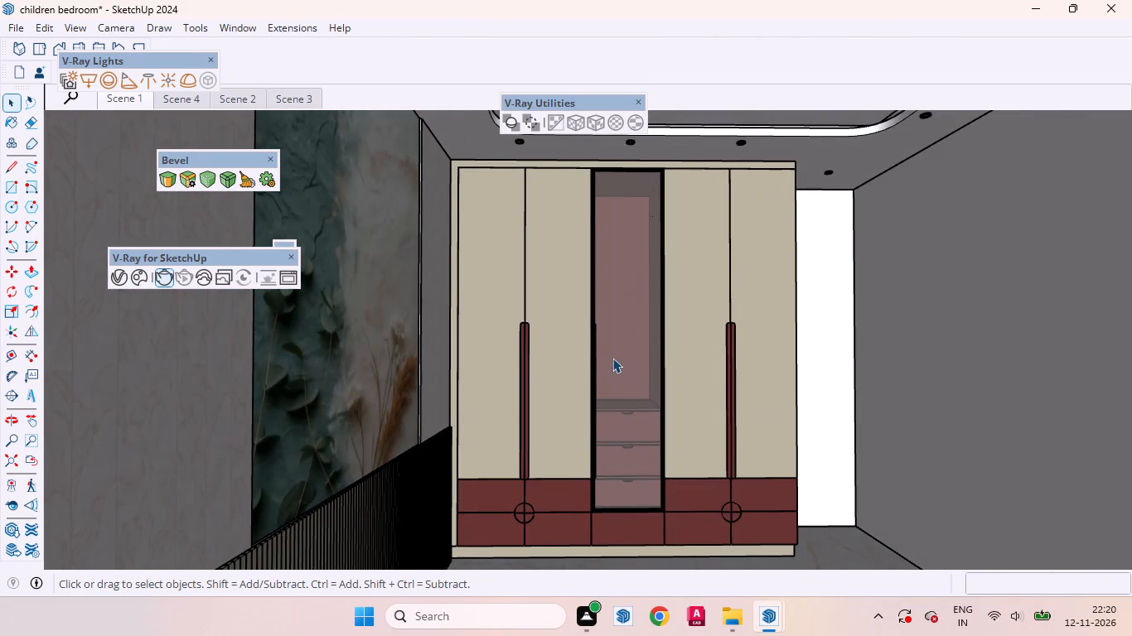
Examine the wardrobe room's recessed ceiling downlights from below, selecting two near the mural wall one after the other, and clear the selection.
{"action": "scroll", "coordinate": [612, 358], "scroll_direction": "down", "scroll_amount": 9}
{"action": "middle_click_drag", "start_coordinate": [652, 388], "coordinate": [562, 282]}
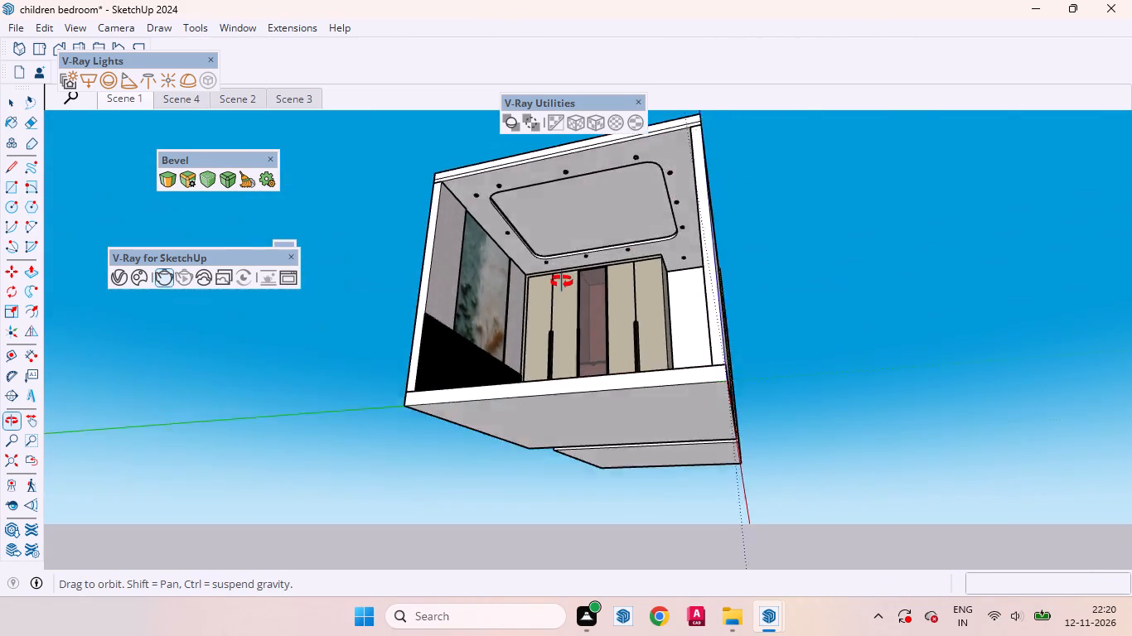
{"action": "middle_click_drag", "start_coordinate": [562, 282], "coordinate": [576, 319]}
{"action": "scroll", "coordinate": [486, 171], "scroll_direction": "up", "scroll_amount": 18}
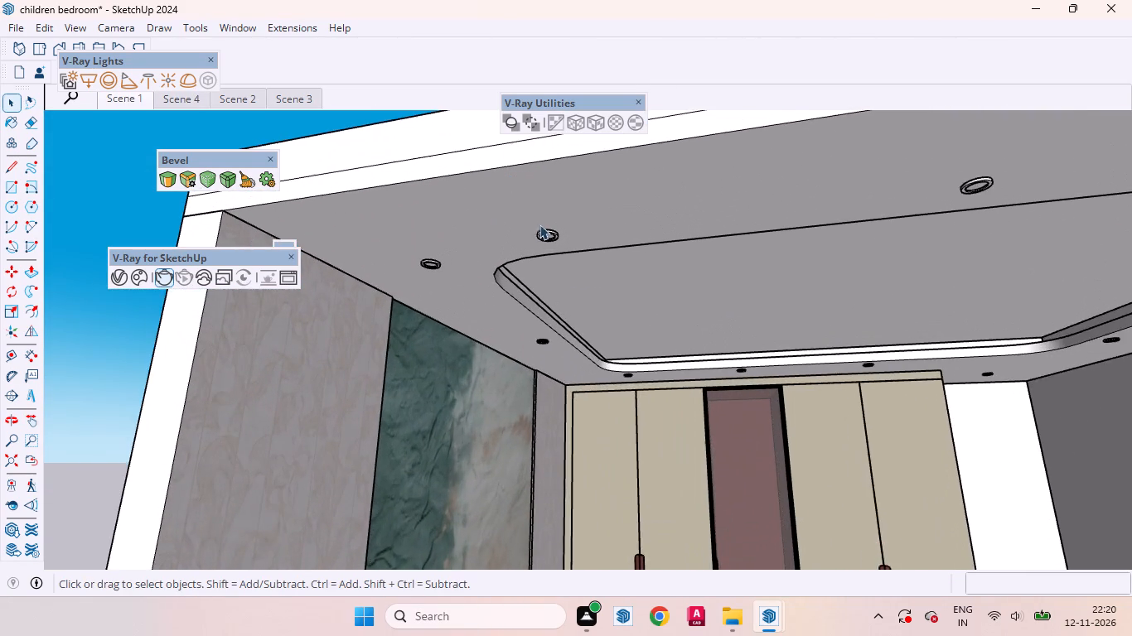
{"action": "left_click", "coordinate": [545, 229]}
{"action": "left_click", "coordinate": [424, 267]}
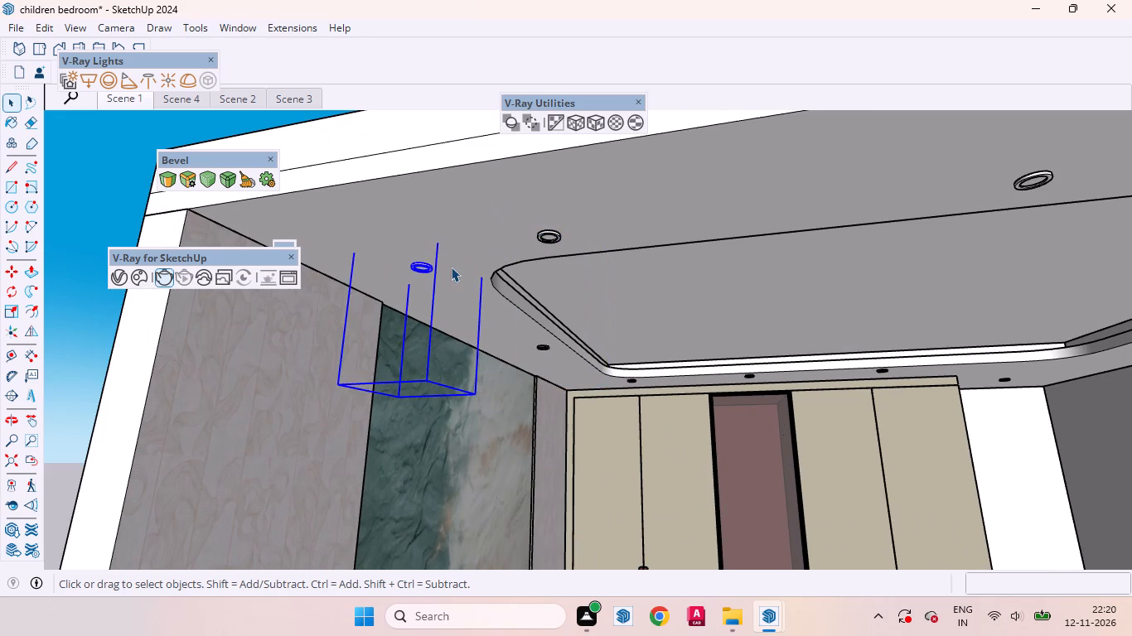
{"action": "scroll", "coordinate": [451, 267], "scroll_direction": "down", "scroll_amount": 8}
{"action": "left_click", "coordinate": [271, 372]}
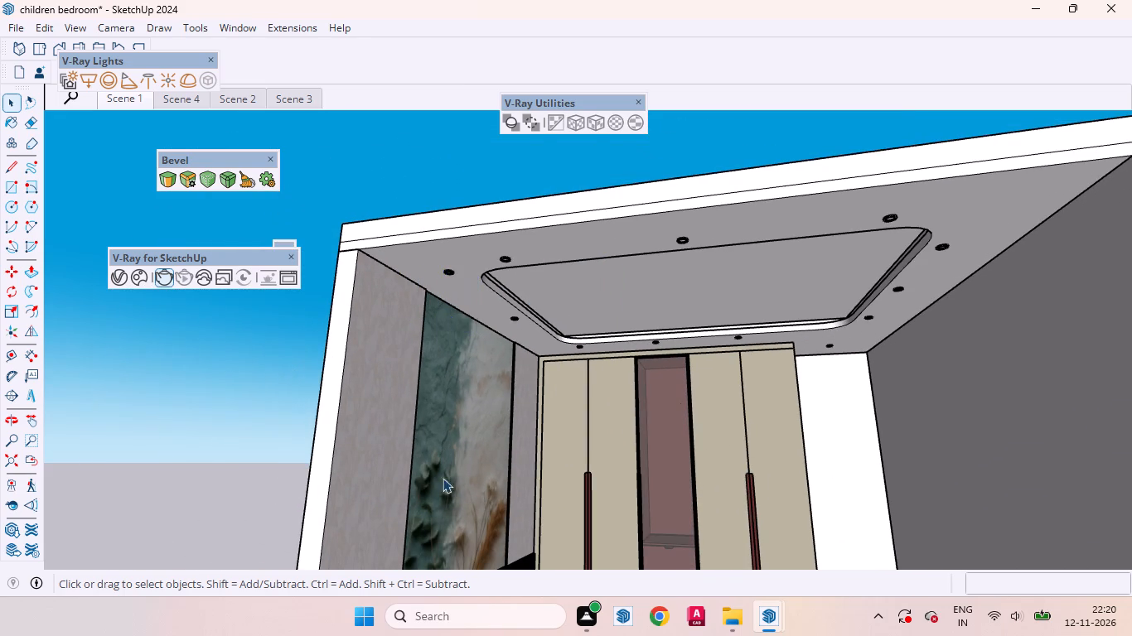
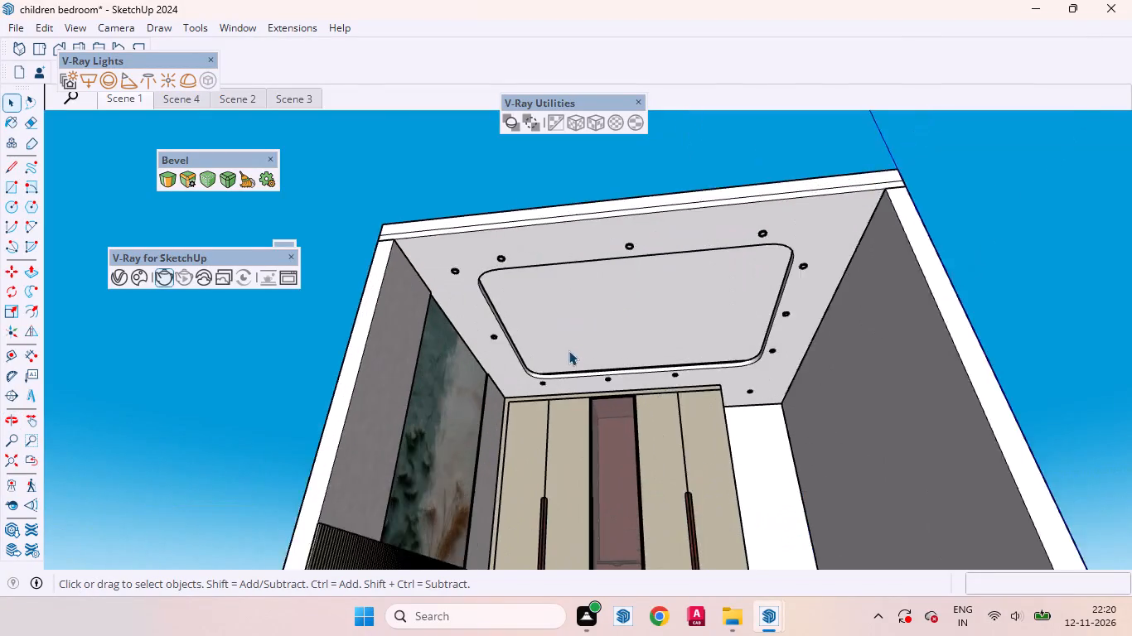
Examine the wardrobe room's ceiling downlights around the recessed tray, selecting several one after the other, and clear the selection.
{"action": "scroll", "coordinate": [590, 437], "scroll_direction": "down", "scroll_amount": 4}
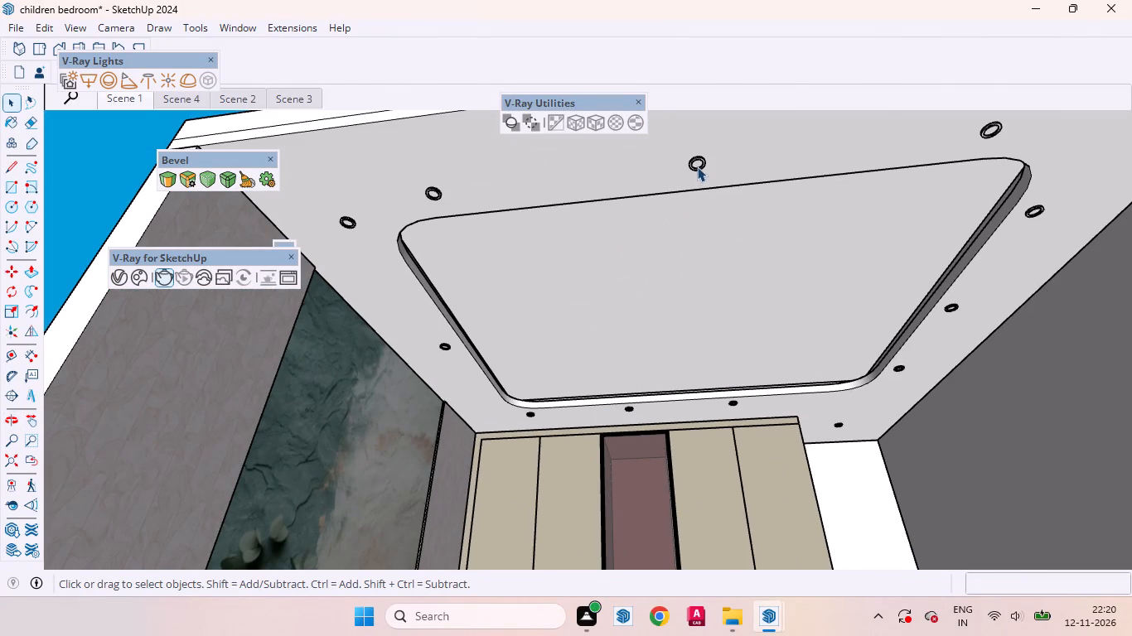
{"action": "left_click", "coordinate": [698, 166]}
{"action": "left_click", "coordinate": [986, 135]}
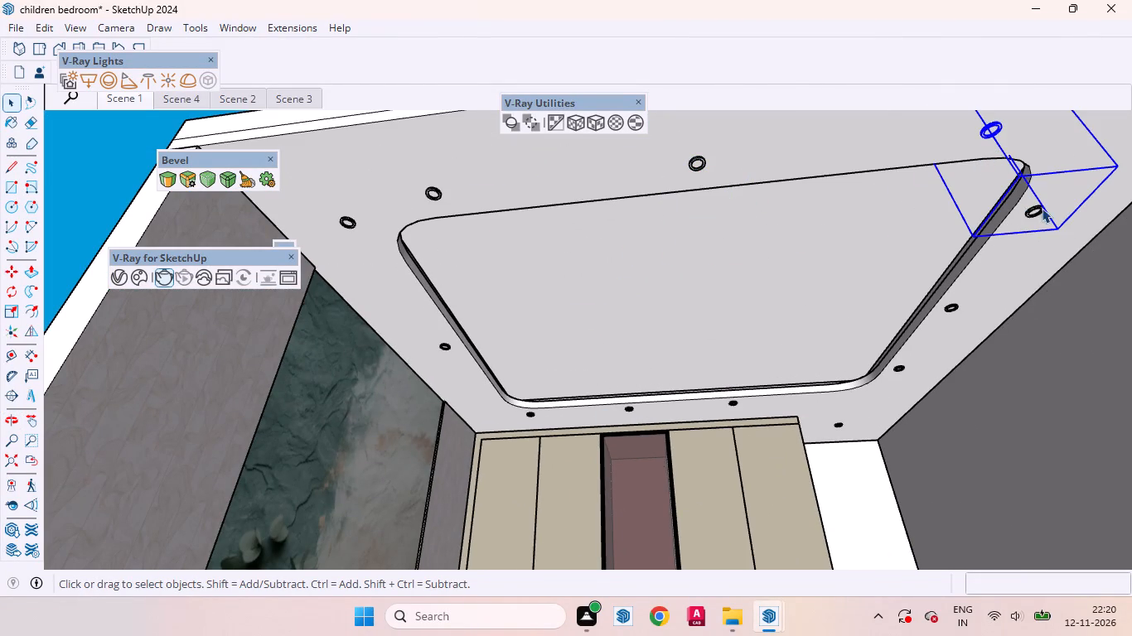
{"action": "left_click", "coordinate": [1036, 212]}
{"action": "left_click", "coordinate": [948, 312]}
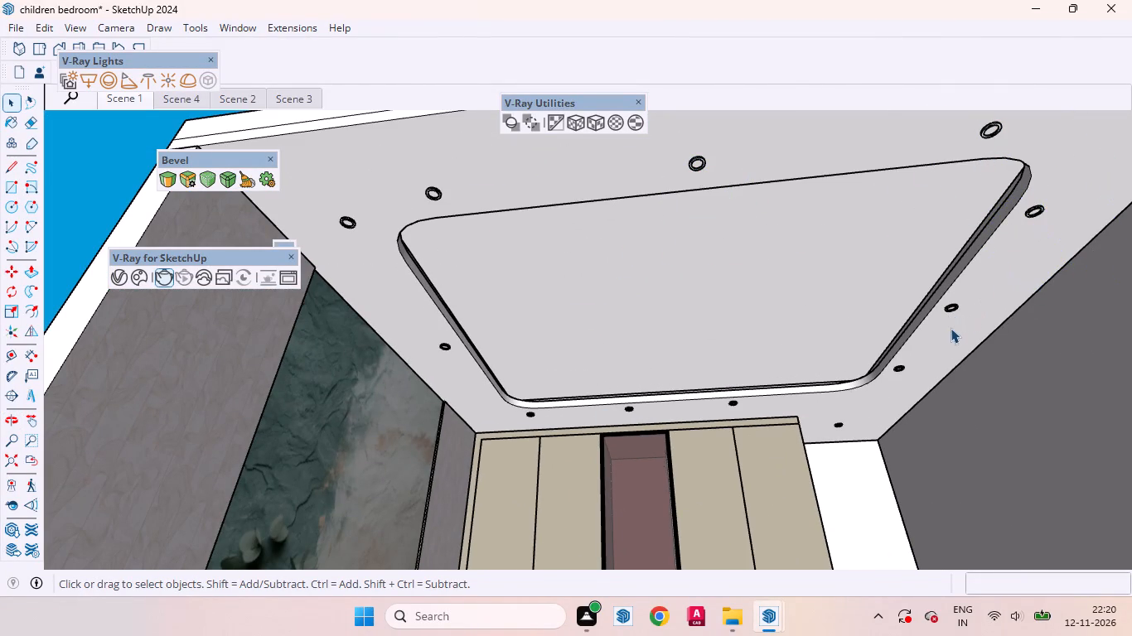
{"action": "left_click", "coordinate": [950, 306]}
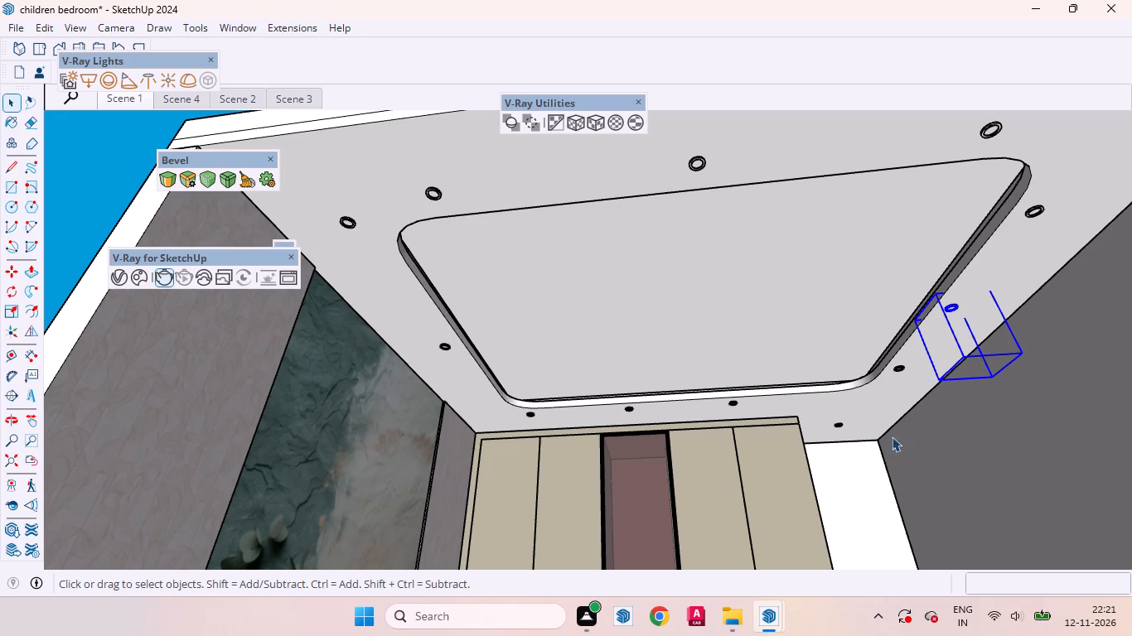
{"action": "middle_click_drag", "start_coordinate": [797, 414], "coordinate": [714, 580]}
{"action": "scroll", "coordinate": [684, 410], "scroll_direction": "down", "scroll_amount": 8}
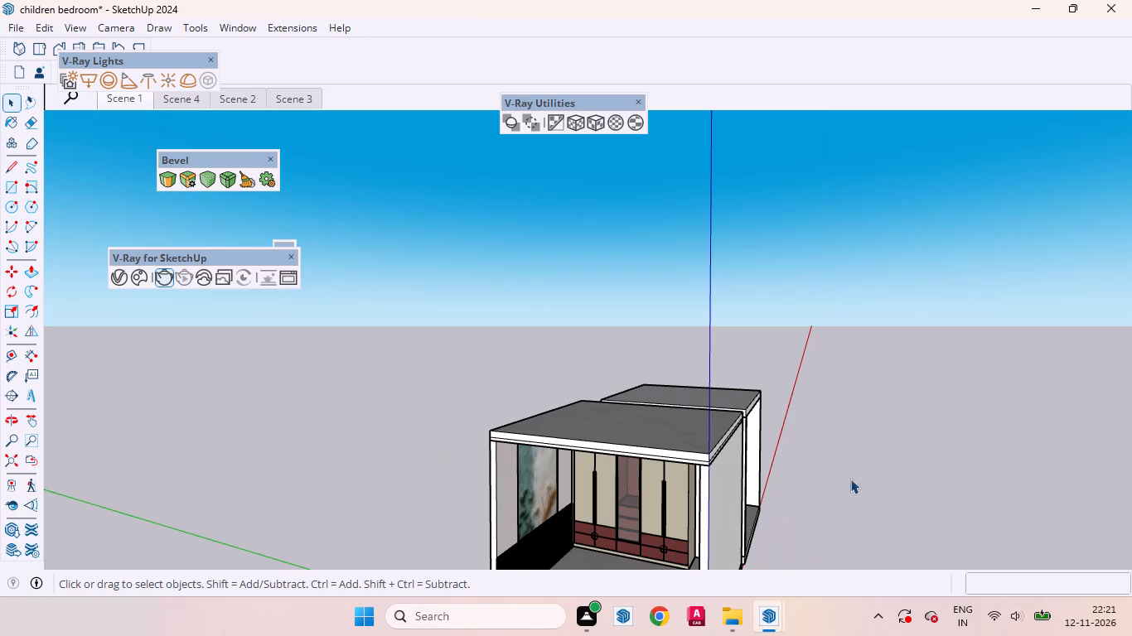
{"action": "left_click", "coordinate": [853, 479]}
Restore the Scene 4 view and examine the mural wall, its marble side panels and the fluted panelling up close.
{"action": "left_click", "coordinate": [191, 94]}
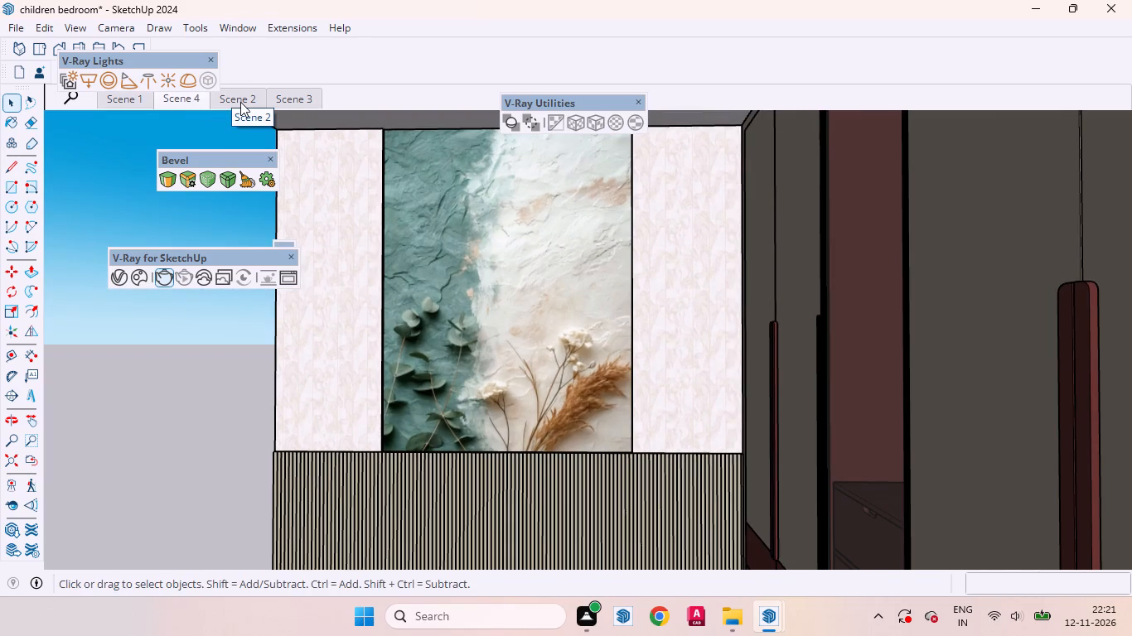
{"action": "middle_click_drag", "start_coordinate": [531, 465], "coordinate": [534, 450]}
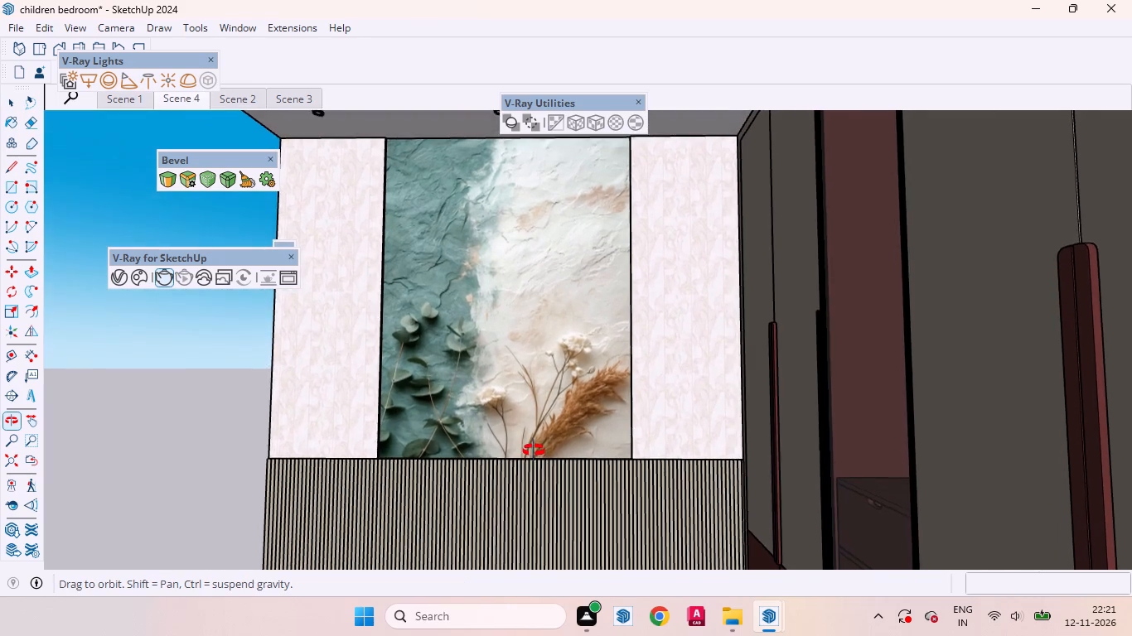
{"action": "middle_click_drag", "start_coordinate": [534, 450], "coordinate": [532, 472]}
{"action": "left_click", "coordinate": [184, 98]}
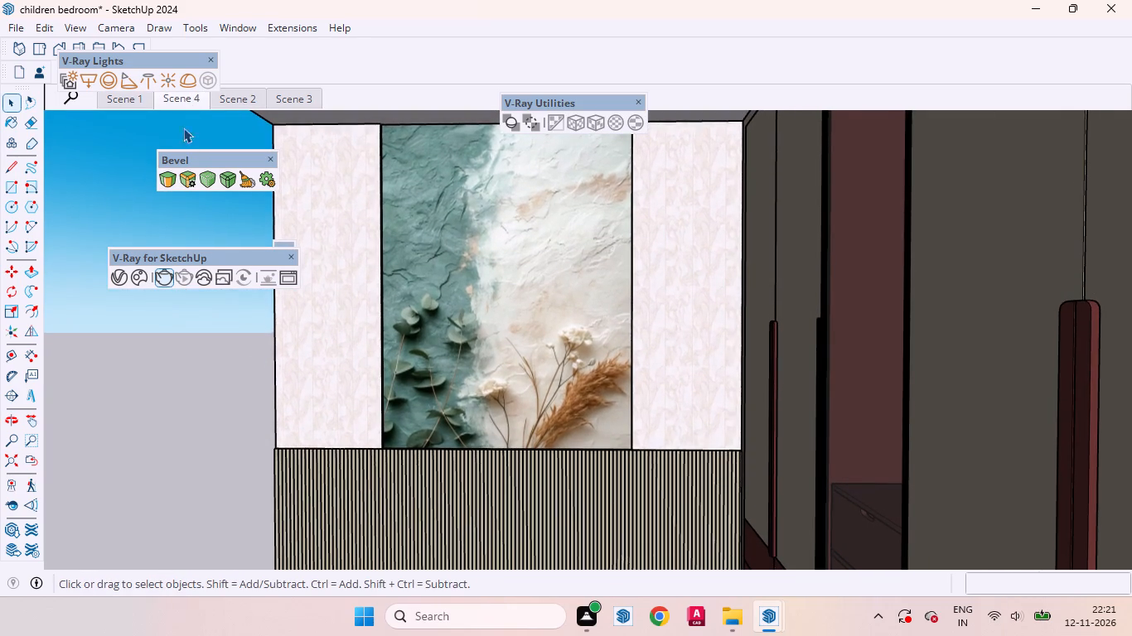
{"action": "left_click_drag", "start_coordinate": [29, 417], "coordinate": [59, 413]}
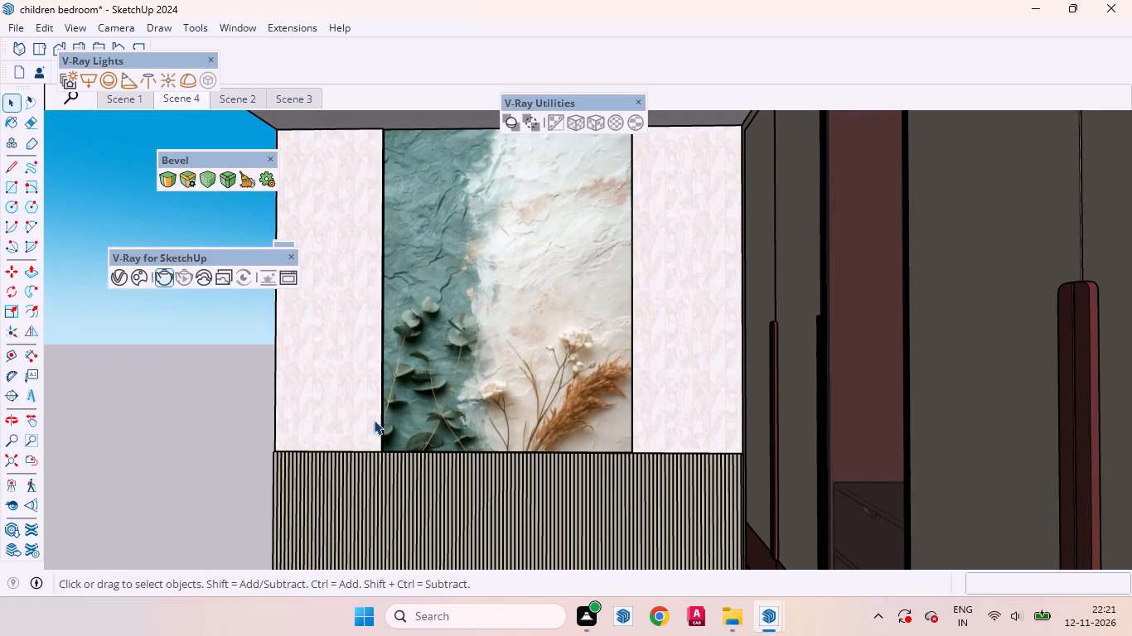
{"action": "left_click", "coordinate": [31, 415]}
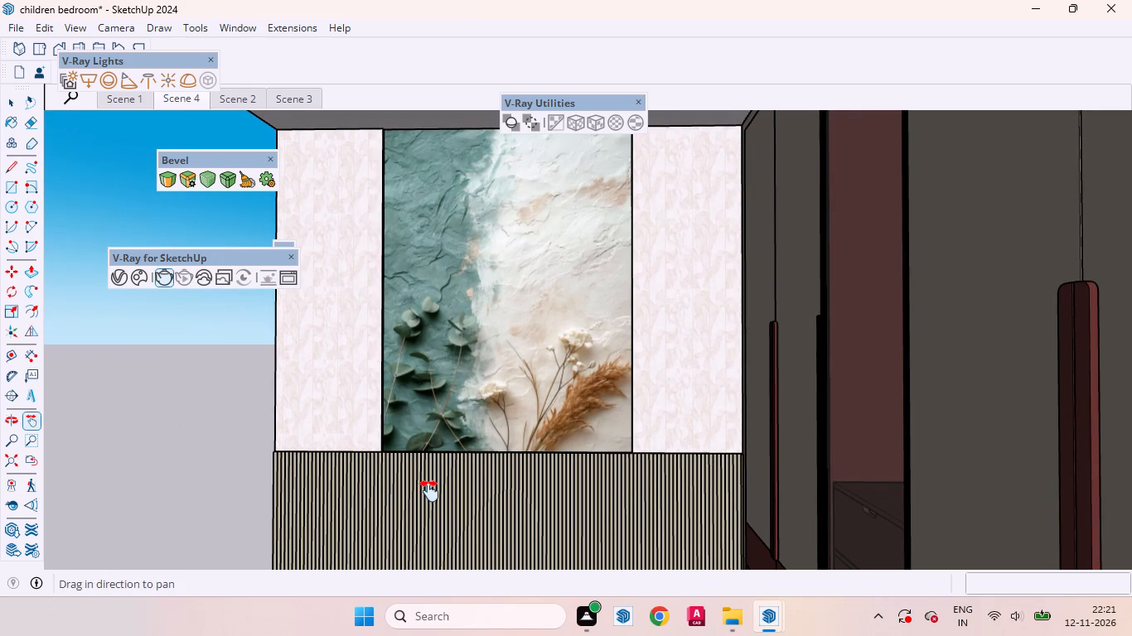
{"action": "left_click", "coordinate": [429, 491]}
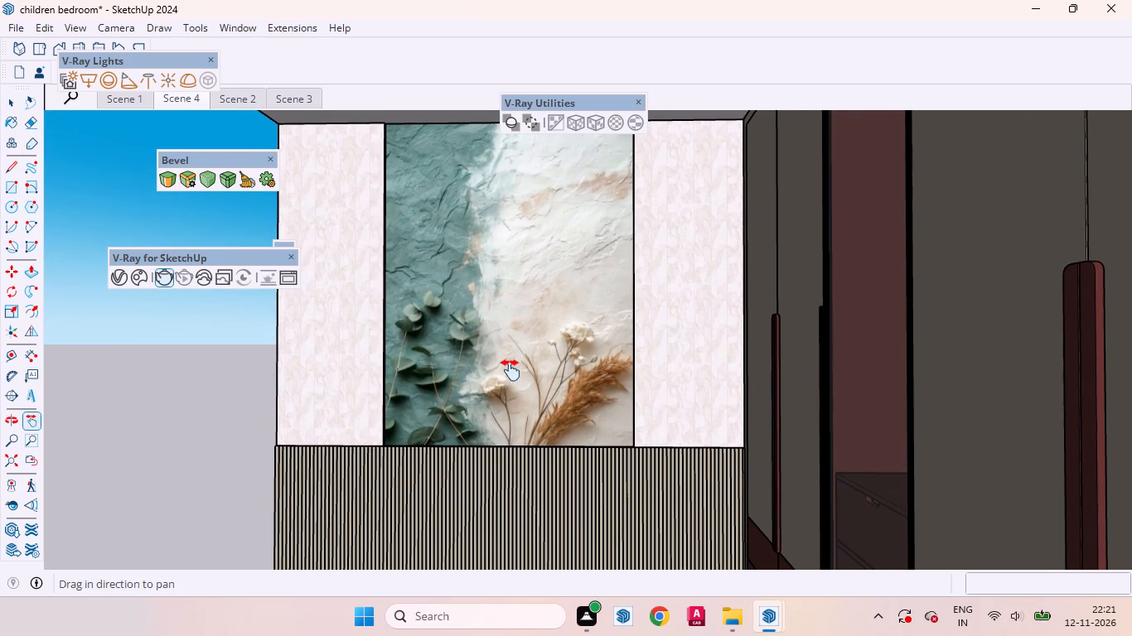
{"action": "scroll", "coordinate": [501, 371], "scroll_direction": "up", "scroll_amount": 6}
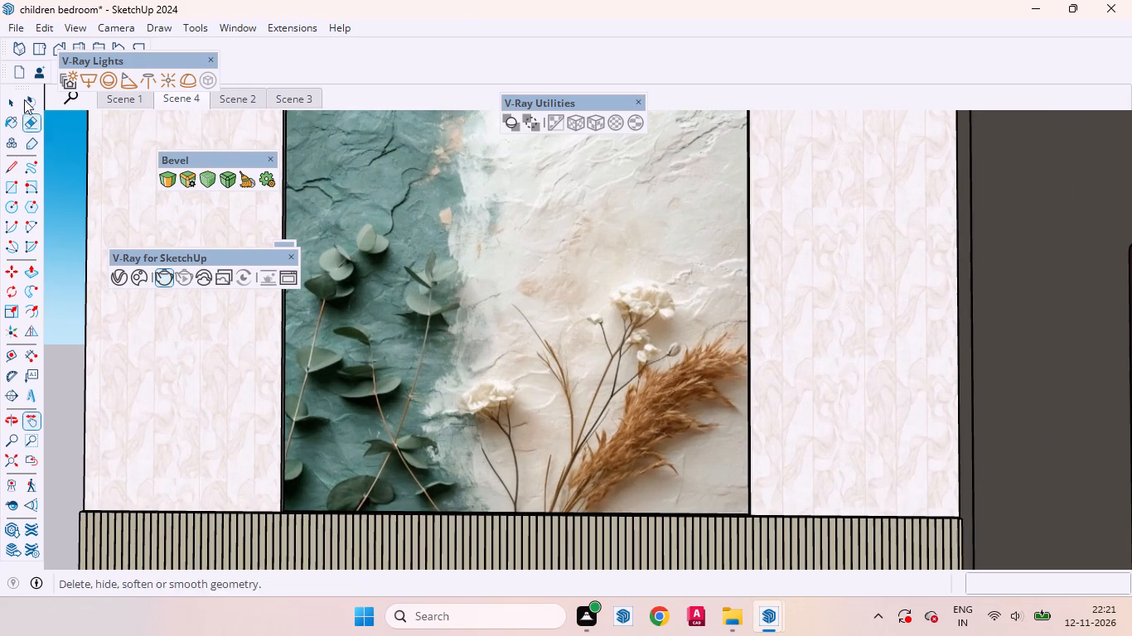
{"action": "left_click", "coordinate": [10, 98]}
{"action": "left_click", "coordinate": [78, 356]}
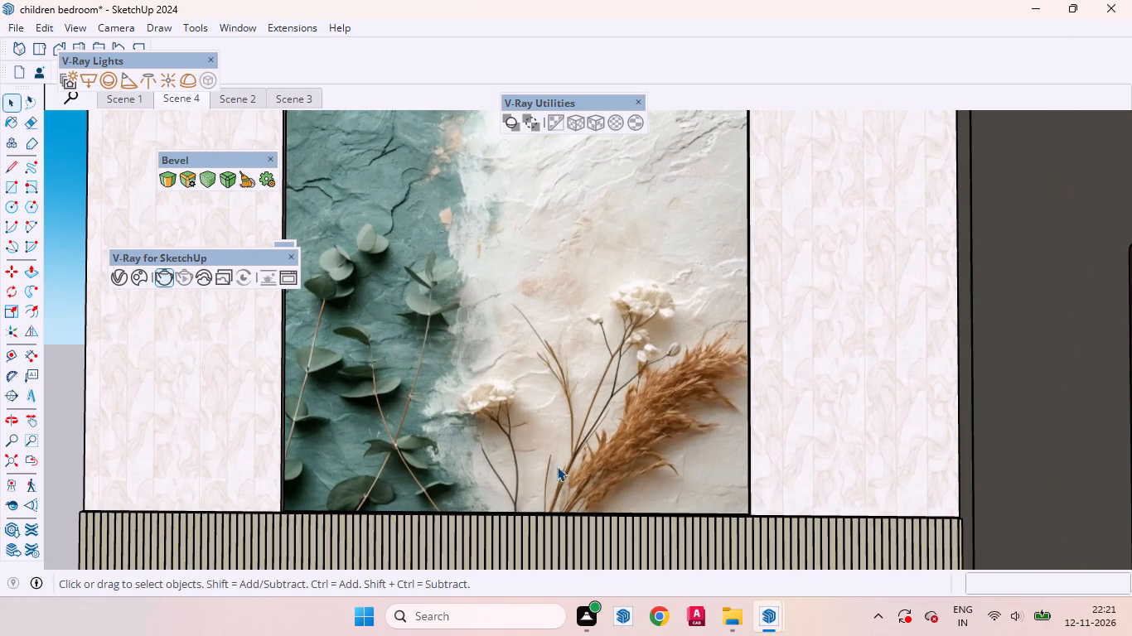
View the model from outside in the standard Top view.
{"action": "scroll", "coordinate": [557, 466], "scroll_direction": "down", "scroll_amount": 4}
{"action": "scroll", "coordinate": [564, 488], "scroll_direction": "up", "scroll_amount": 1}
{"action": "scroll", "coordinate": [564, 490], "scroll_direction": "down", "scroll_amount": 7}
{"action": "scroll", "coordinate": [457, 407], "scroll_direction": "down", "scroll_amount": 12}
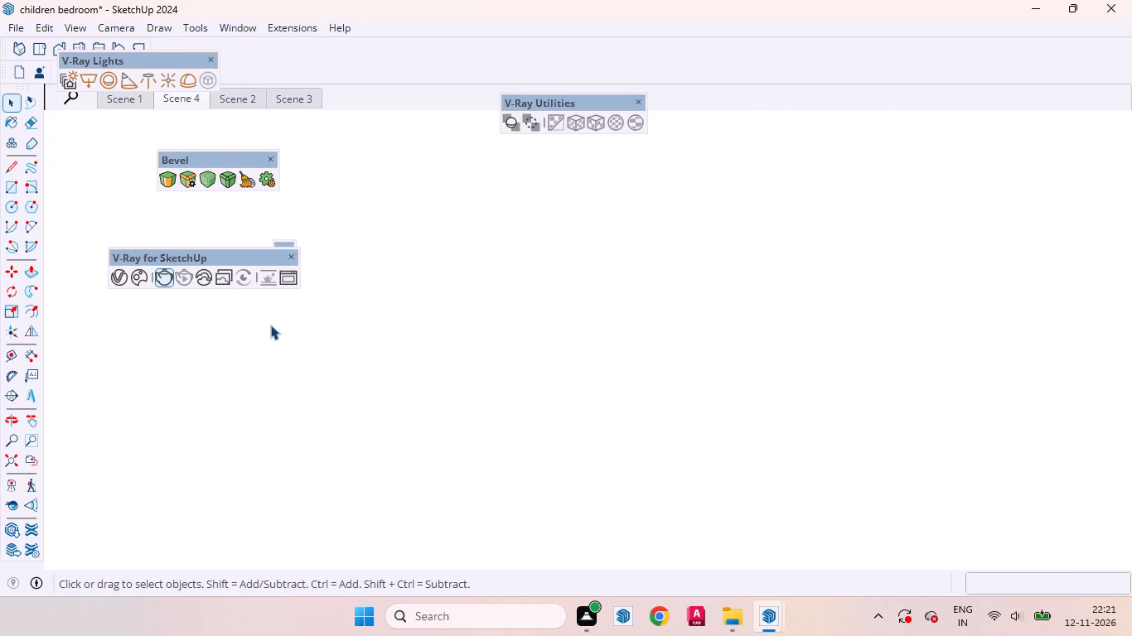
{"action": "left_click", "coordinate": [45, 52]}
{"action": "scroll", "coordinate": [617, 422], "scroll_direction": "down", "scroll_amount": 9}
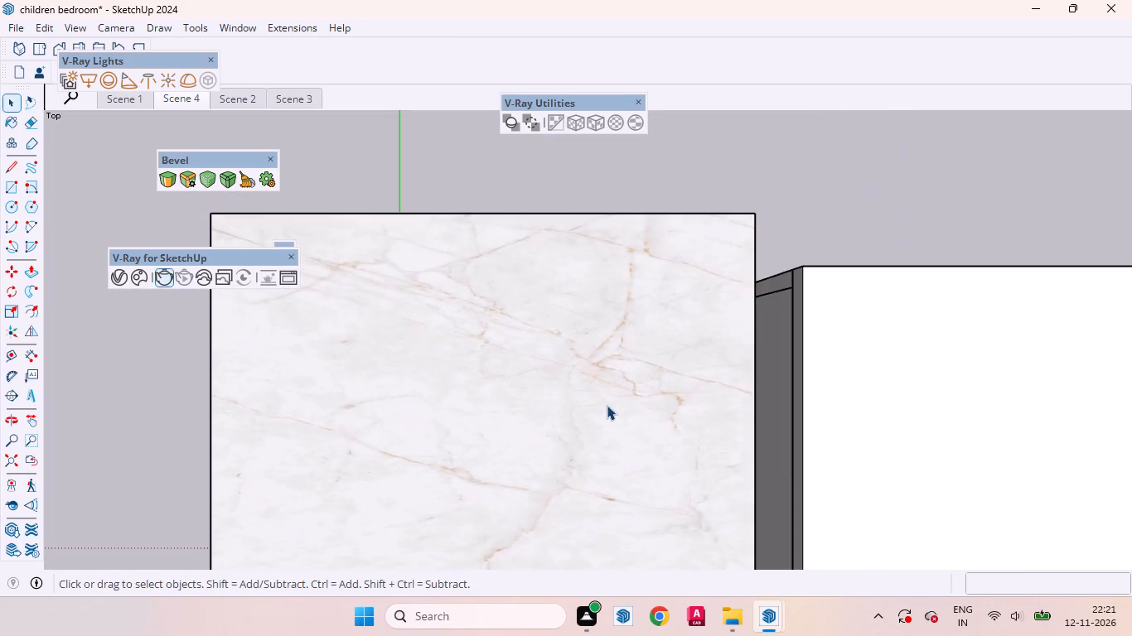
{"action": "scroll", "coordinate": [607, 405], "scroll_direction": "down", "scroll_amount": 7}
Restore the Scene 2 view of the study unit, bring up the V-Ray Frame Buffer render and inspect its tall oval-opening shelf cabinet.
{"action": "left_click", "coordinate": [243, 102]}
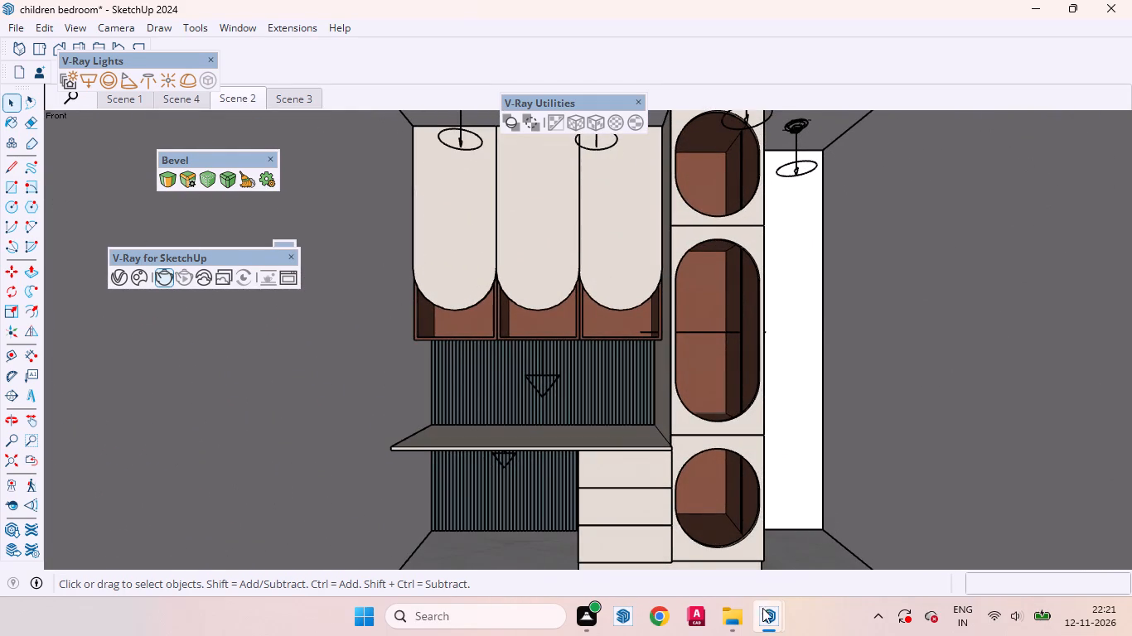
{"action": "left_click", "coordinate": [767, 620]}
{"action": "left_click", "coordinate": [903, 541]}
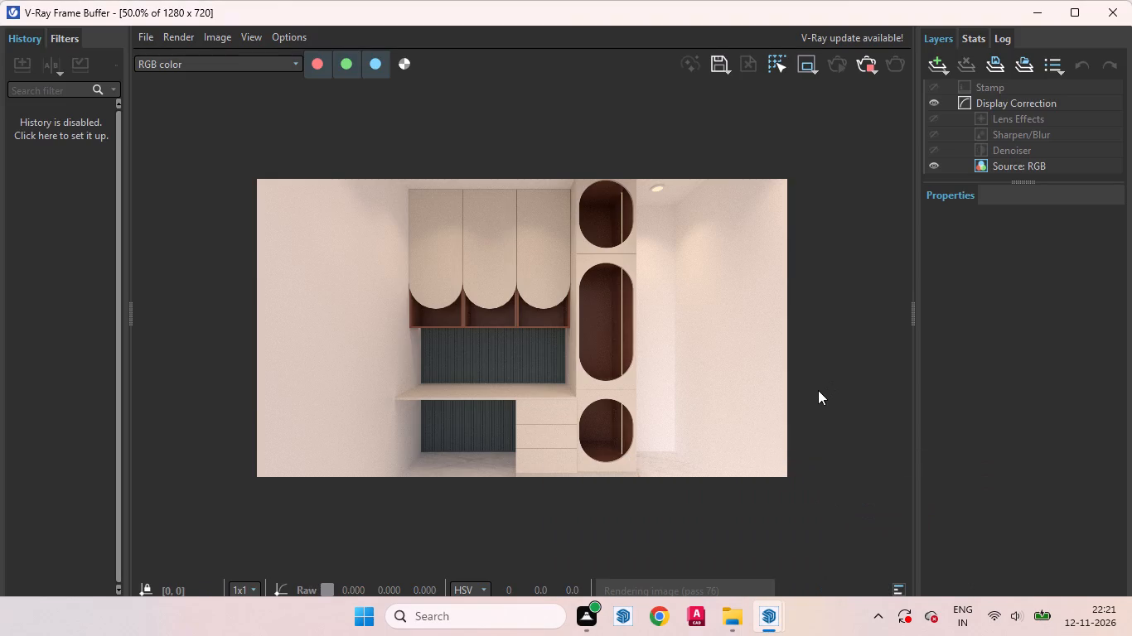
{"action": "scroll", "coordinate": [641, 376], "scroll_direction": "up", "scroll_amount": 2}
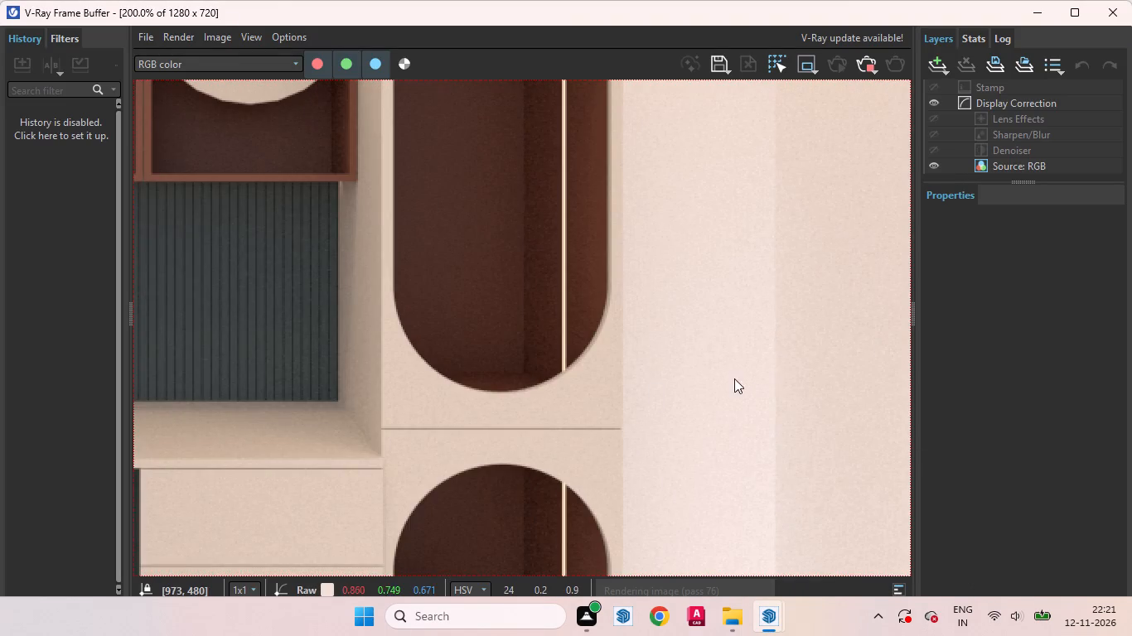
{"action": "scroll", "coordinate": [801, 382], "scroll_direction": "down", "scroll_amount": 1}
{"action": "scroll", "coordinate": [697, 418], "scroll_direction": "down", "scroll_amount": 1}
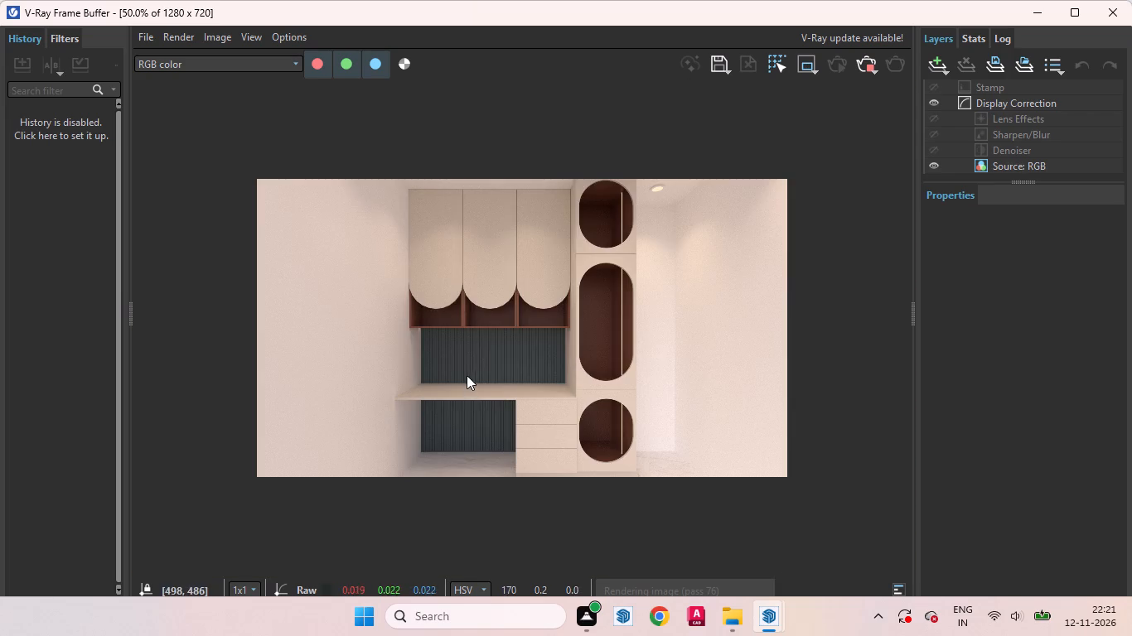
Examine the rendered desk, fluted back panel, arched wall cabinets and adjoining wall up close in the V-Ray Frame Buffer.
{"action": "scroll", "coordinate": [470, 370], "scroll_direction": "up", "scroll_amount": 1}
{"action": "middle_click_drag", "start_coordinate": [544, 384], "coordinate": [501, 320]}
{"action": "scroll", "coordinate": [312, 289], "scroll_direction": "up", "scroll_amount": 1}
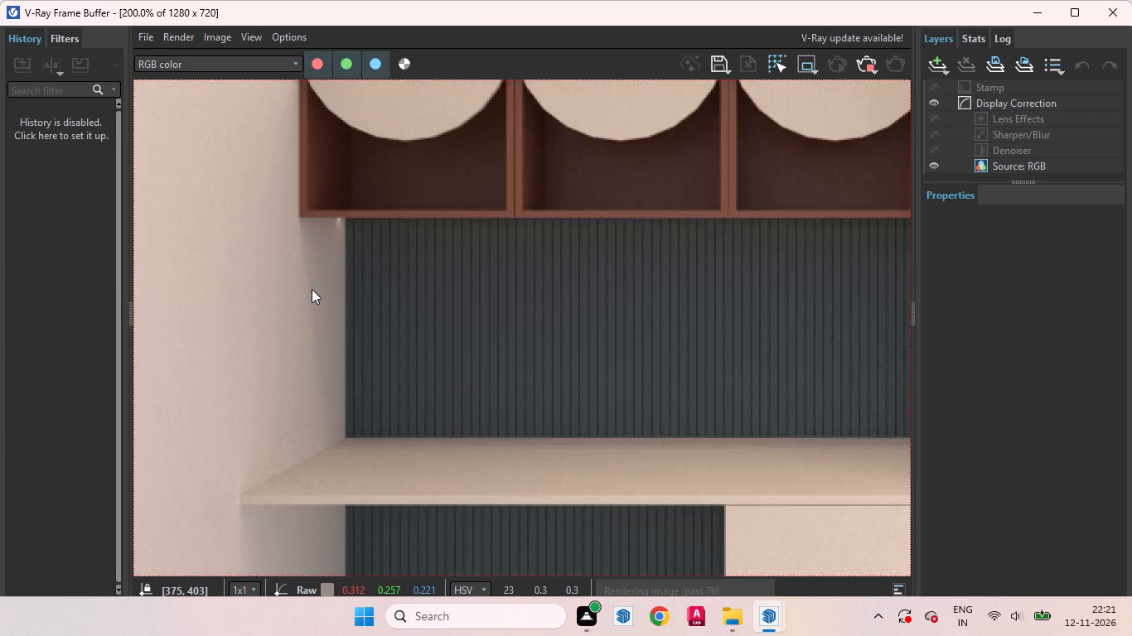
{"action": "scroll", "coordinate": [312, 289], "scroll_direction": "up", "scroll_amount": 1}
{"action": "scroll", "coordinate": [342, 314], "scroll_direction": "down", "scroll_amount": 1}
{"action": "middle_click_drag", "start_coordinate": [680, 334], "coordinate": [554, 282]}
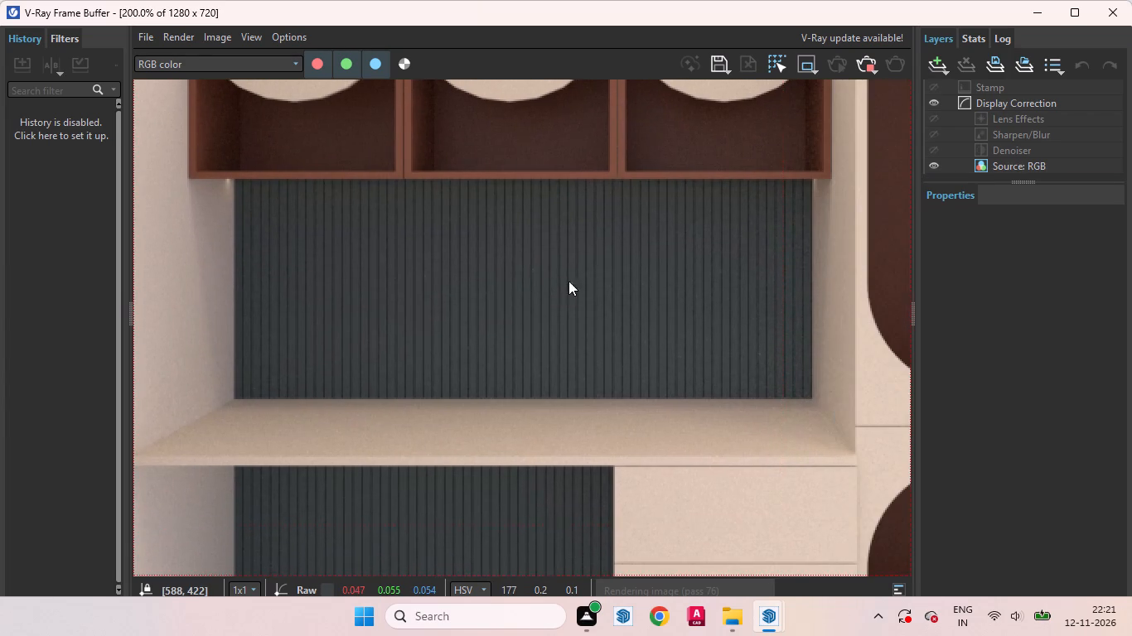
{"action": "scroll", "coordinate": [669, 297], "scroll_direction": "down", "scroll_amount": 1}
{"action": "middle_click_drag", "start_coordinate": [663, 327], "coordinate": [670, 280]}
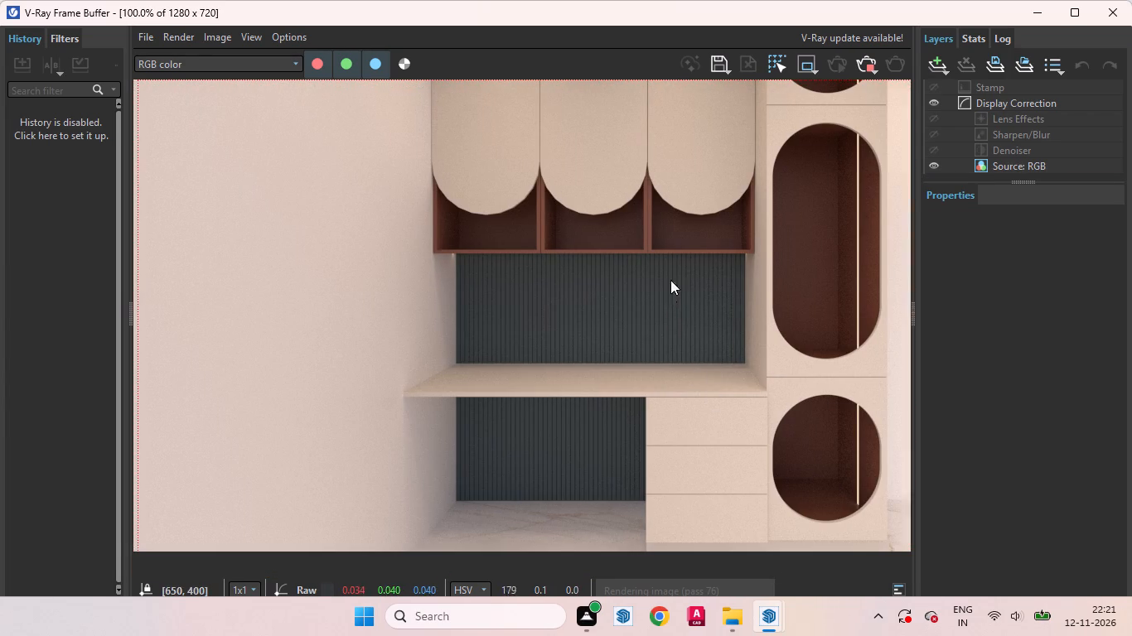
{"action": "middle_click_drag", "start_coordinate": [670, 280], "coordinate": [694, 266]}
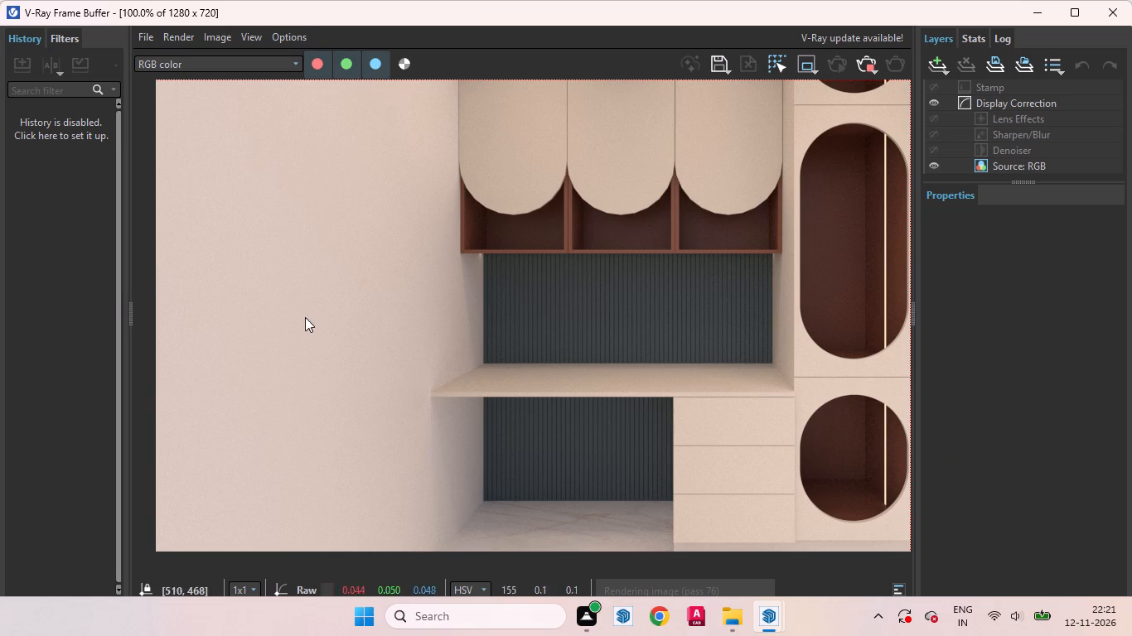
{"action": "middle_click_drag", "start_coordinate": [554, 320], "coordinate": [575, 410]}
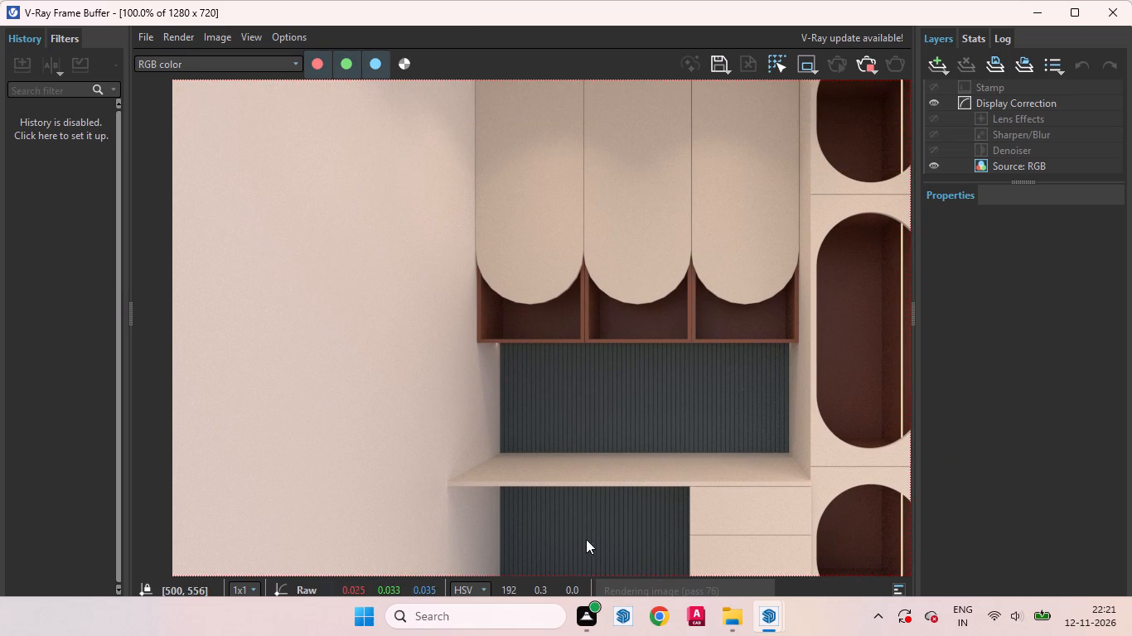
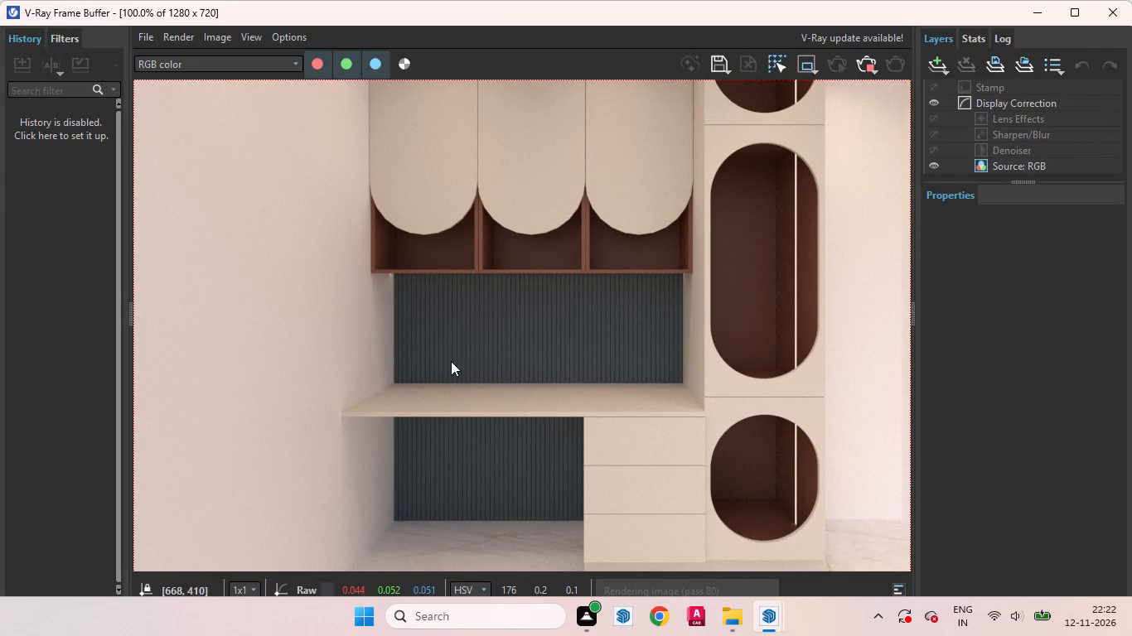
Examine the rendered arched wall cabinets, oval-opening shelf tower, ceiling spotlight and adjoining walls in the V-Ray Frame Buffer.
{"action": "scroll", "coordinate": [617, 316], "scroll_direction": "up", "scroll_amount": 2}
{"action": "scroll", "coordinate": [646, 335], "scroll_direction": "down", "scroll_amount": 2}
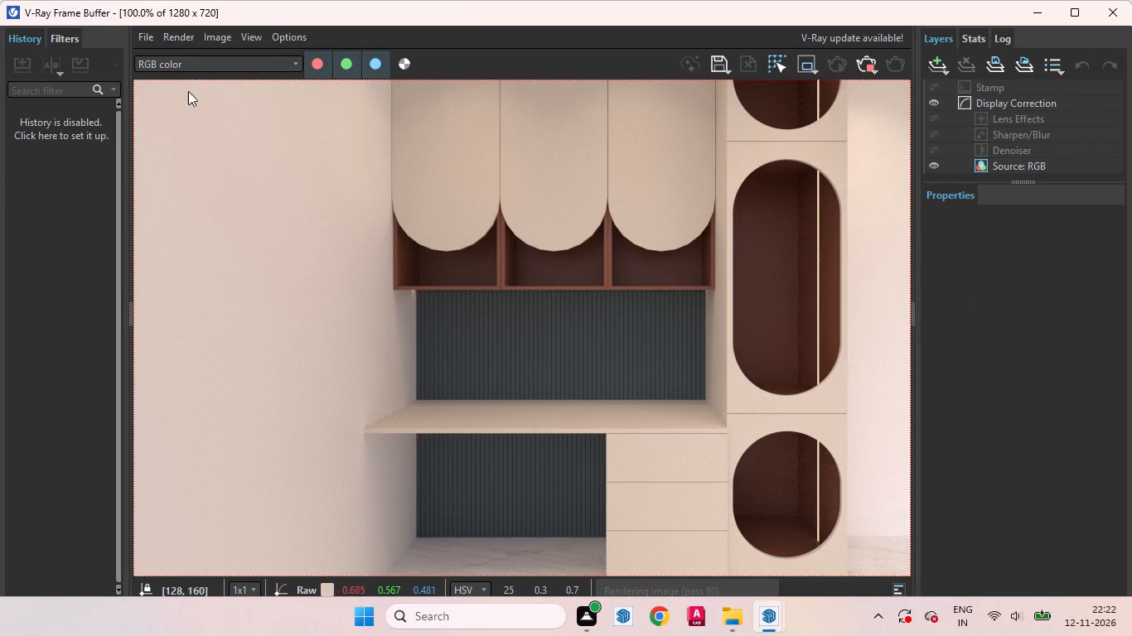
{"action": "scroll", "coordinate": [612, 425], "scroll_direction": "down", "scroll_amount": 1}
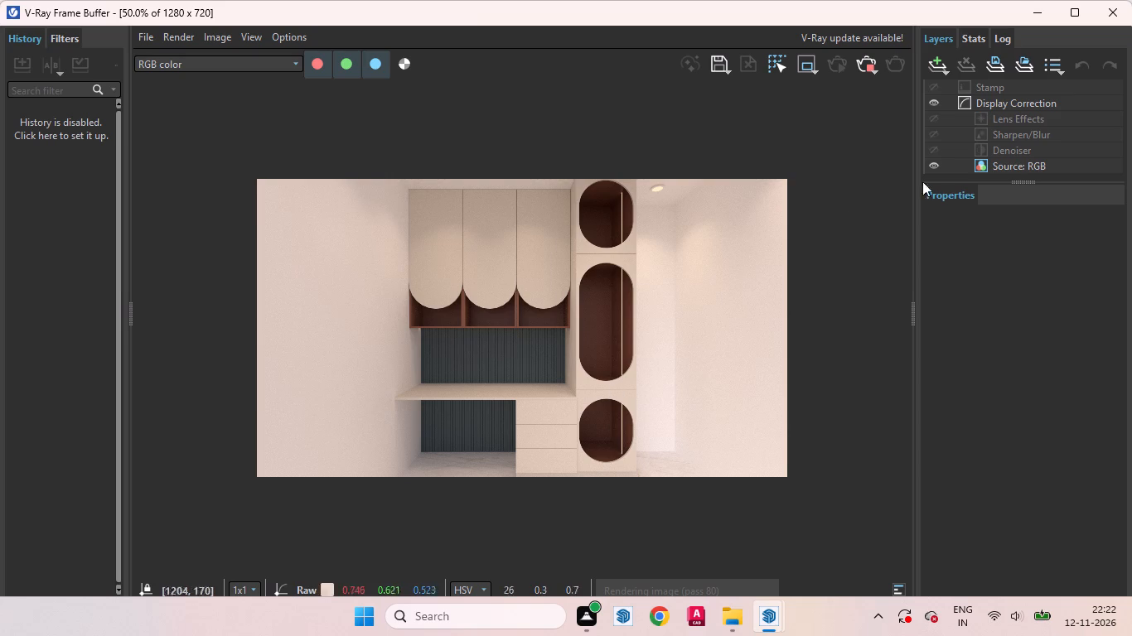
{"action": "scroll", "coordinate": [407, 200], "scroll_direction": "up", "scroll_amount": 1}
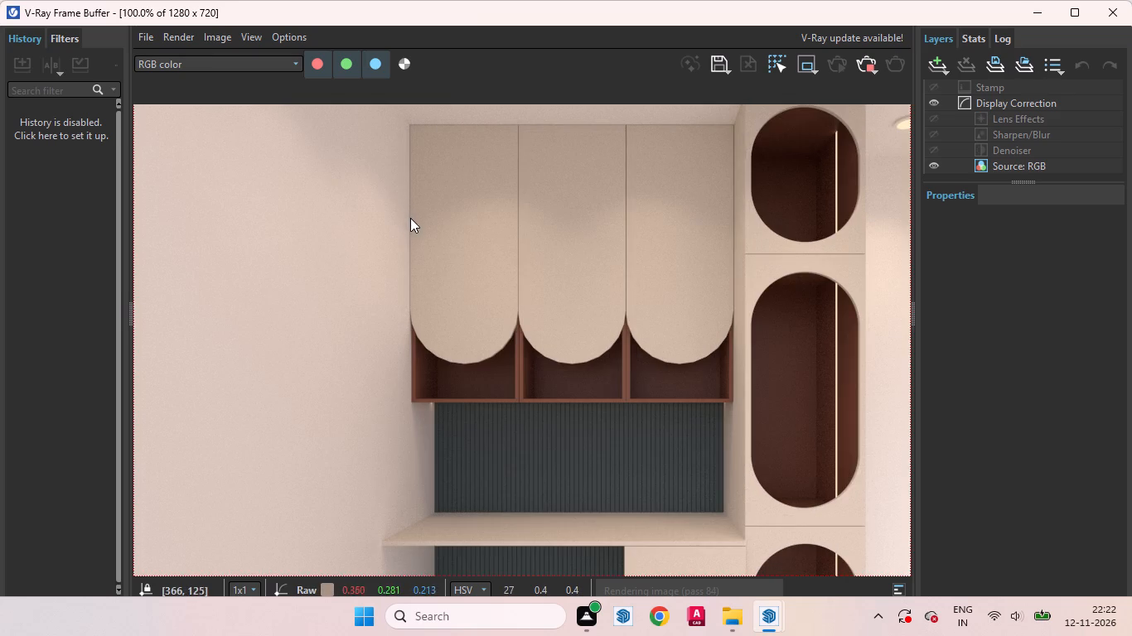
{"action": "scroll", "coordinate": [406, 231], "scroll_direction": "down", "scroll_amount": 1}
{"action": "scroll", "coordinate": [644, 253], "scroll_direction": "up", "scroll_amount": 1}
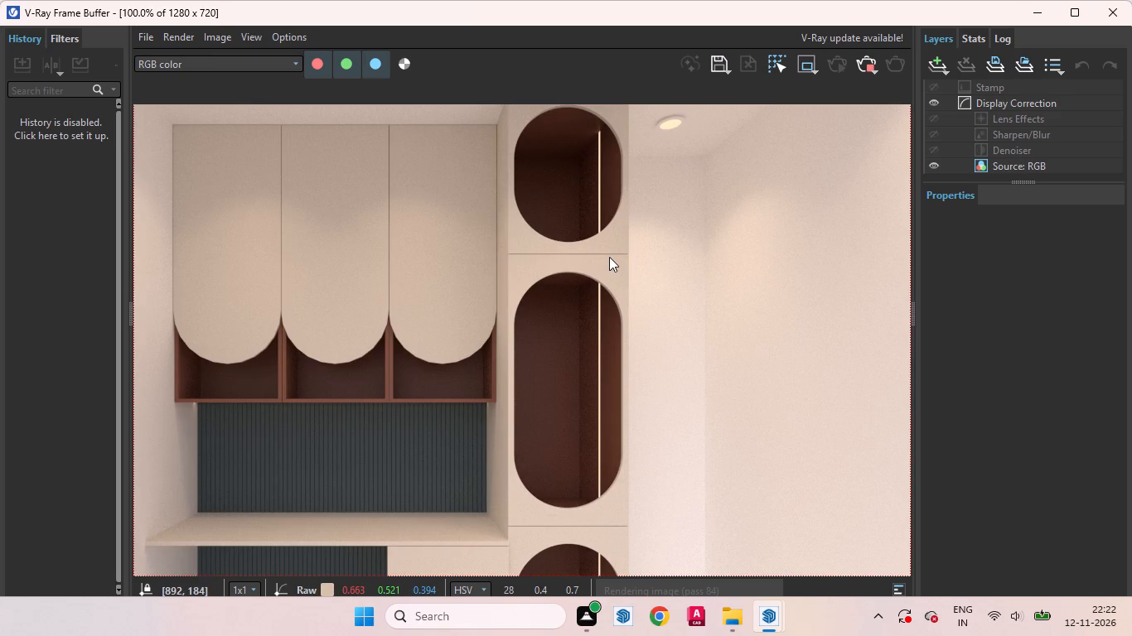
{"action": "middle_click_drag", "start_coordinate": [587, 273], "coordinate": [439, 306]}
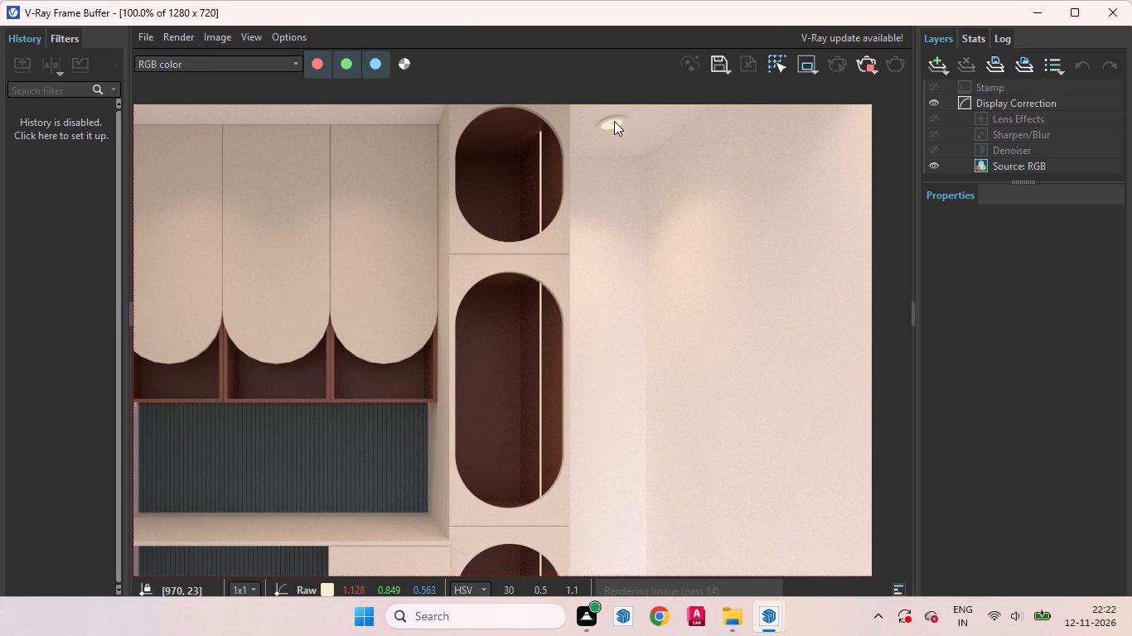
{"action": "scroll", "coordinate": [614, 121], "scroll_direction": "up", "scroll_amount": 2}
{"action": "scroll", "coordinate": [649, 252], "scroll_direction": "down", "scroll_amount": 1}
{"action": "middle_click_drag", "start_coordinate": [631, 297], "coordinate": [651, 296]}
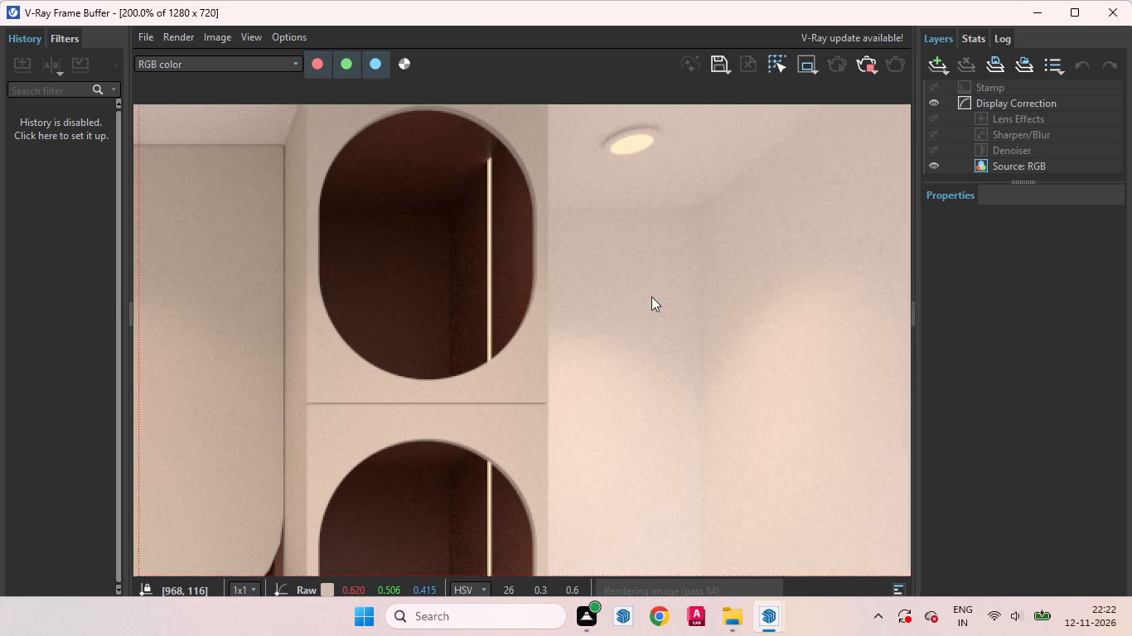
{"action": "middle_click_drag", "start_coordinate": [651, 296], "coordinate": [734, 299]}
{"action": "scroll", "coordinate": [754, 319], "scroll_direction": "down", "scroll_amount": 1}
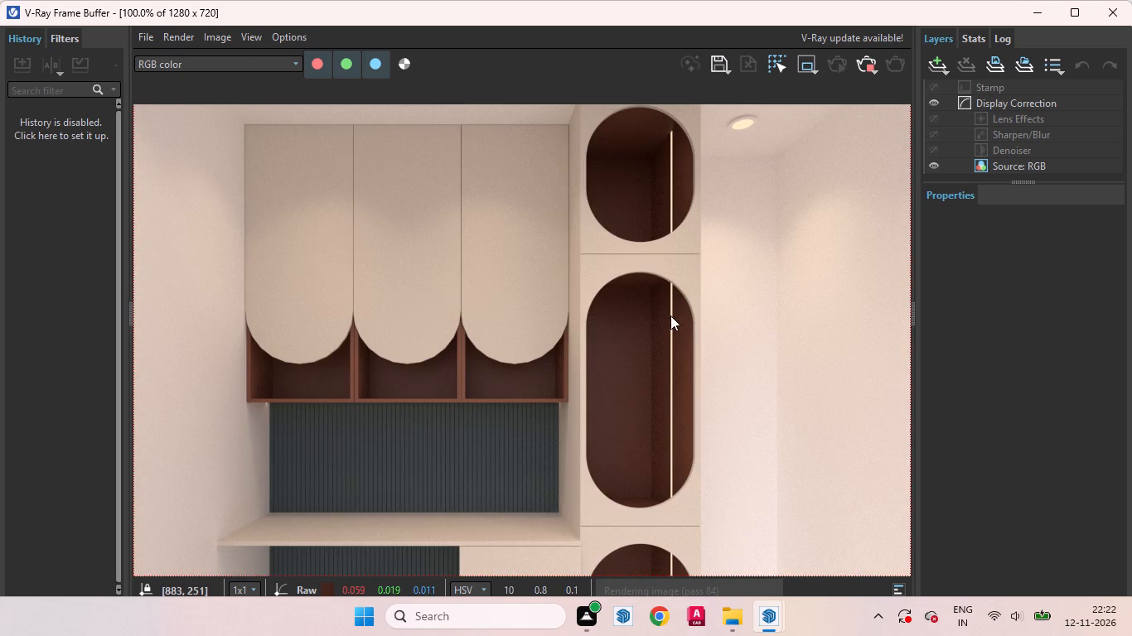
{"action": "middle_click_drag", "start_coordinate": [637, 300], "coordinate": [774, 309]}
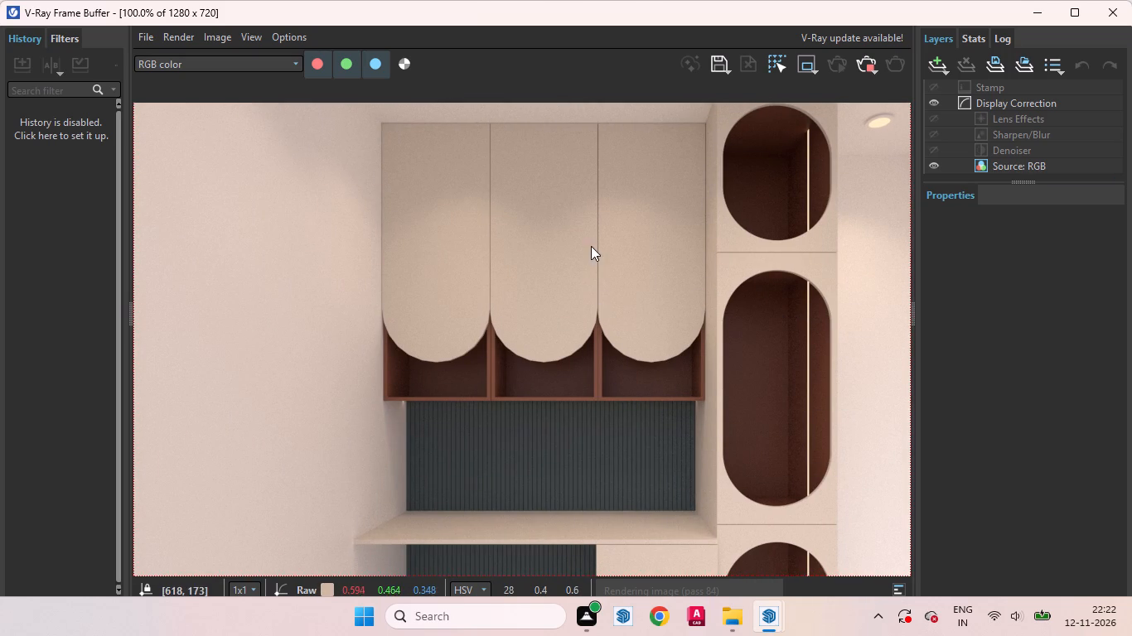
{"action": "middle_click_drag", "start_coordinate": [594, 252], "coordinate": [597, 334]}
{"action": "scroll", "coordinate": [377, 112], "scroll_direction": "up", "scroll_amount": 3}
{"action": "scroll", "coordinate": [395, 147], "scroll_direction": "down", "scroll_amount": 2}
{"action": "left_click_drag", "start_coordinate": [411, 152], "coordinate": [626, 356]}
{"action": "scroll", "coordinate": [488, 207], "scroll_direction": "down", "scroll_amount": 4}
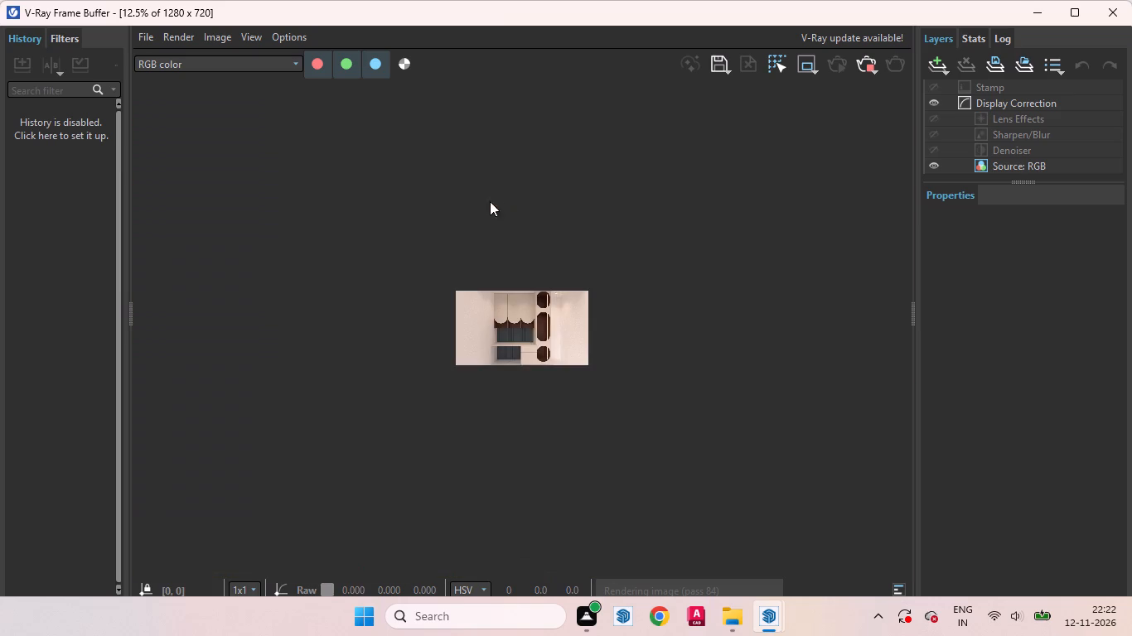
Examine the rendered desk, drawer stack, fluted back panel and floor up close, and return to the SketchUp model.
{"action": "scroll", "coordinate": [529, 340], "scroll_direction": "up", "scroll_amount": 2}
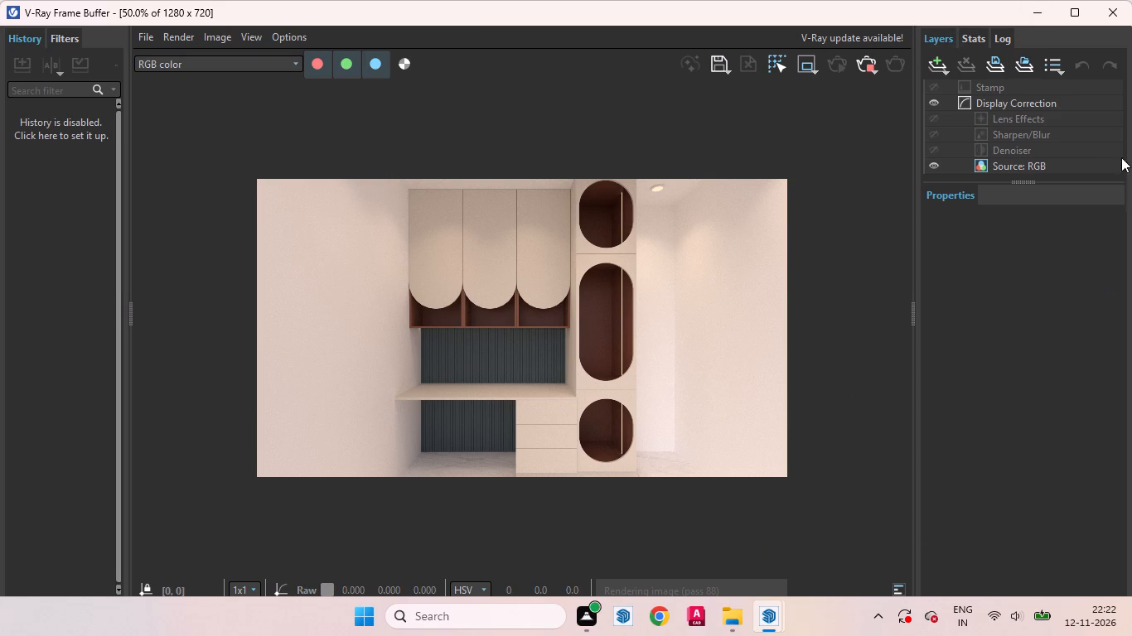
{"action": "scroll", "coordinate": [392, 351], "scroll_direction": "up", "scroll_amount": 1}
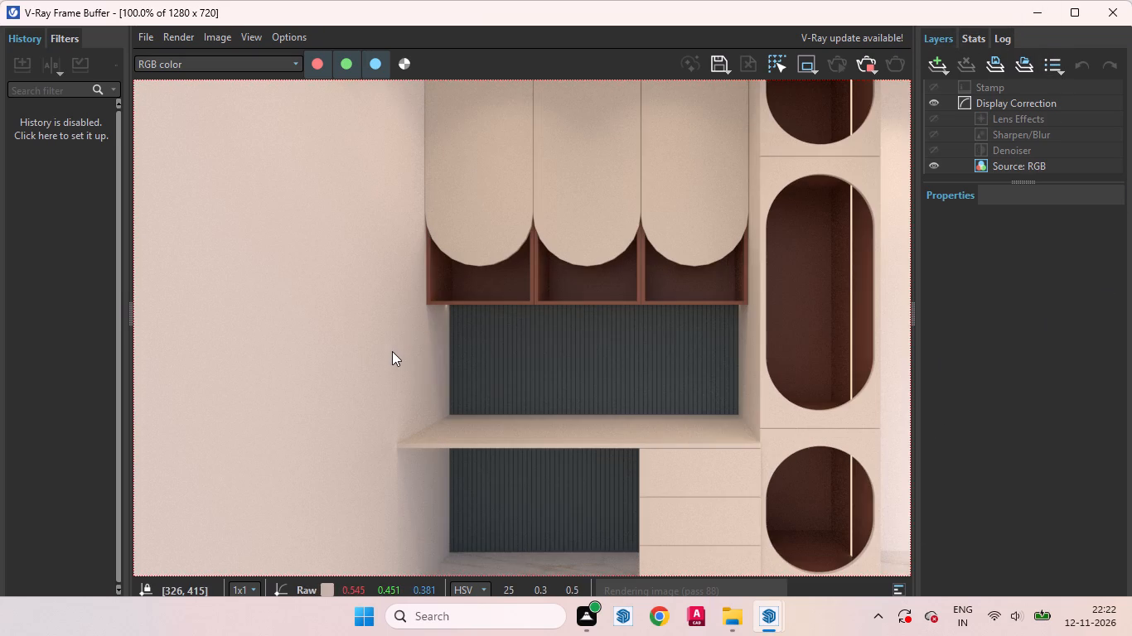
{"action": "middle_click_drag", "start_coordinate": [714, 532], "coordinate": [683, 479]}
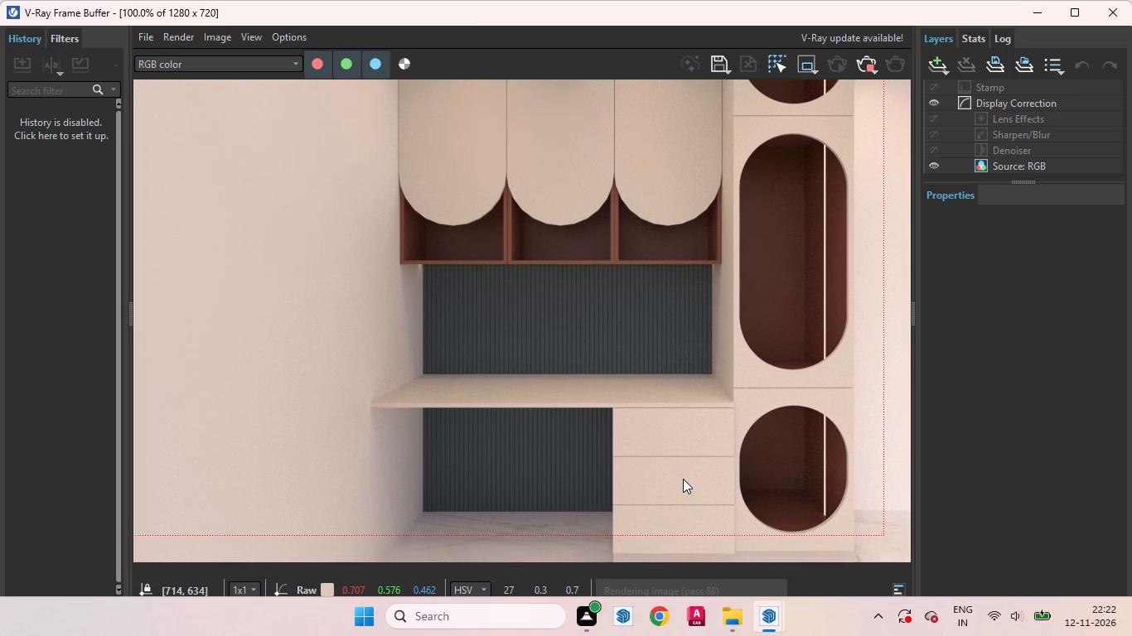
{"action": "middle_click_drag", "start_coordinate": [683, 479], "coordinate": [671, 444]}
{"action": "scroll", "coordinate": [690, 541], "scroll_direction": "up", "scroll_amount": 1}
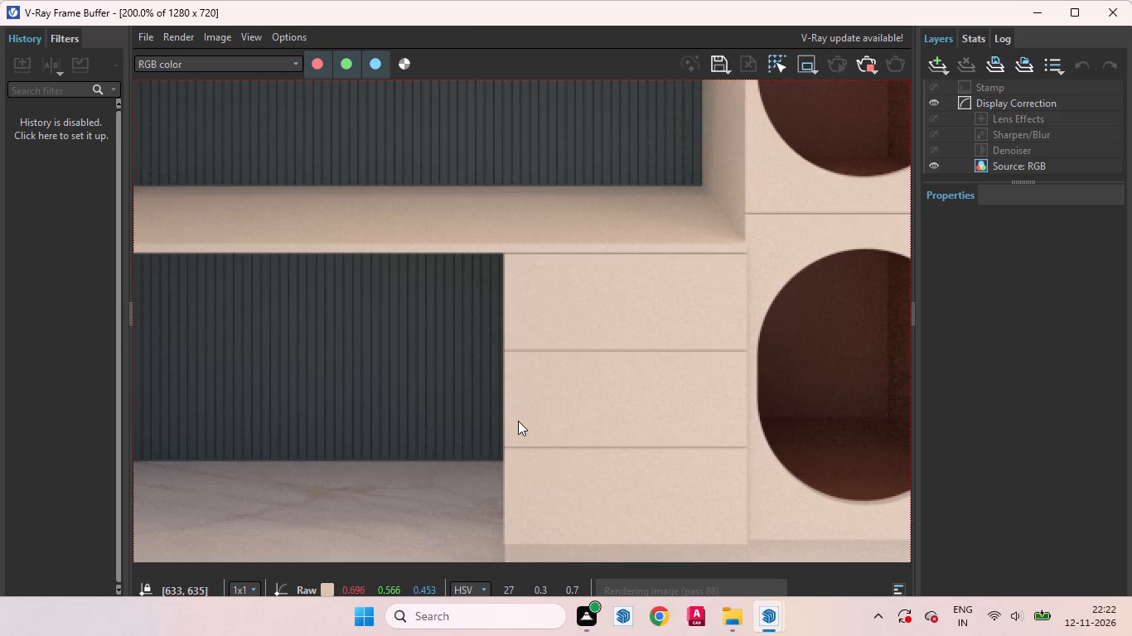
{"action": "scroll", "coordinate": [518, 421], "scroll_direction": "down", "scroll_amount": 1}
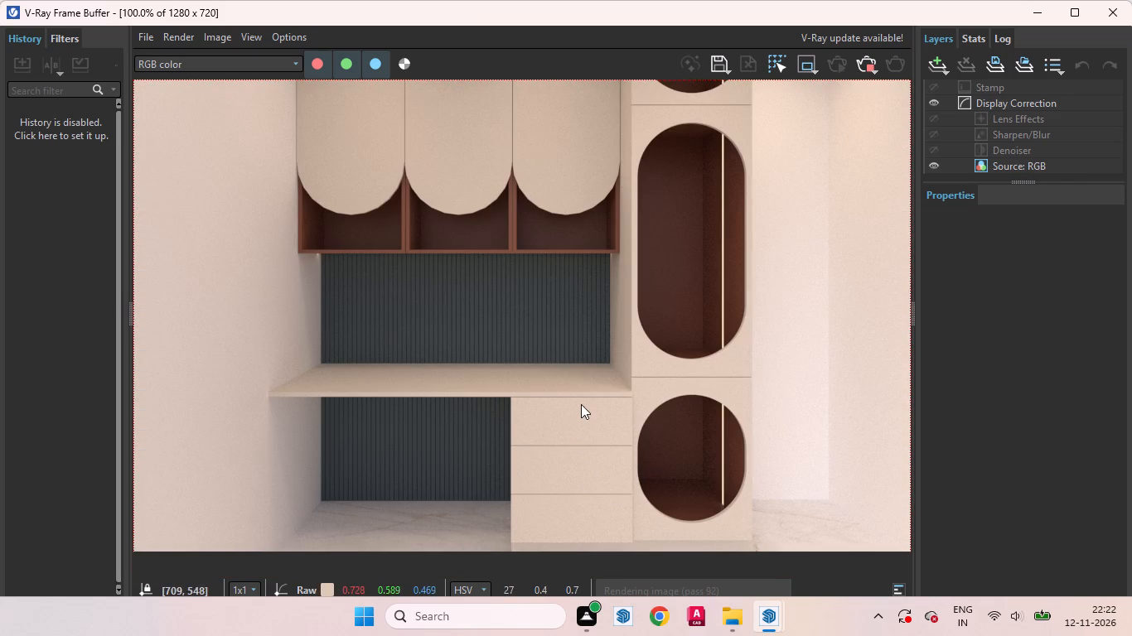
{"action": "left_click_drag", "start_coordinate": [581, 404], "coordinate": [557, 399]}
{"action": "left_click_drag", "start_coordinate": [571, 470], "coordinate": [629, 453]}
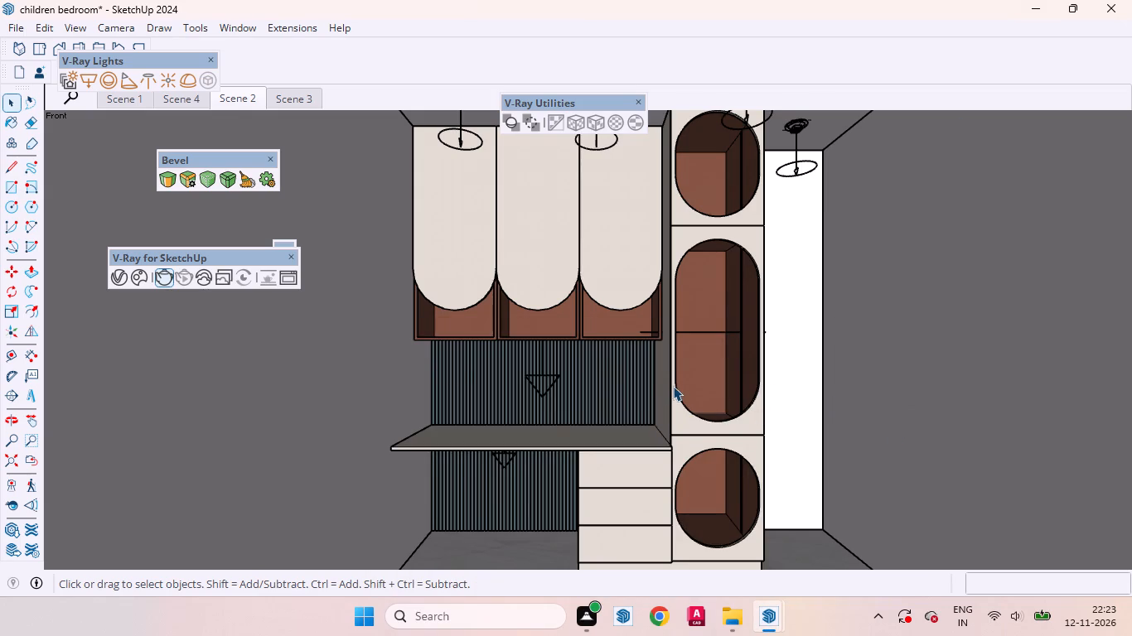
Draw a hexagon of about 2' inscribed radius on the ground outside the room, beside the red axis.
{"action": "scroll", "coordinate": [767, 397], "scroll_direction": "down", "scroll_amount": 4}
{"action": "scroll", "coordinate": [619, 393], "scroll_direction": "down", "scroll_amount": 3}
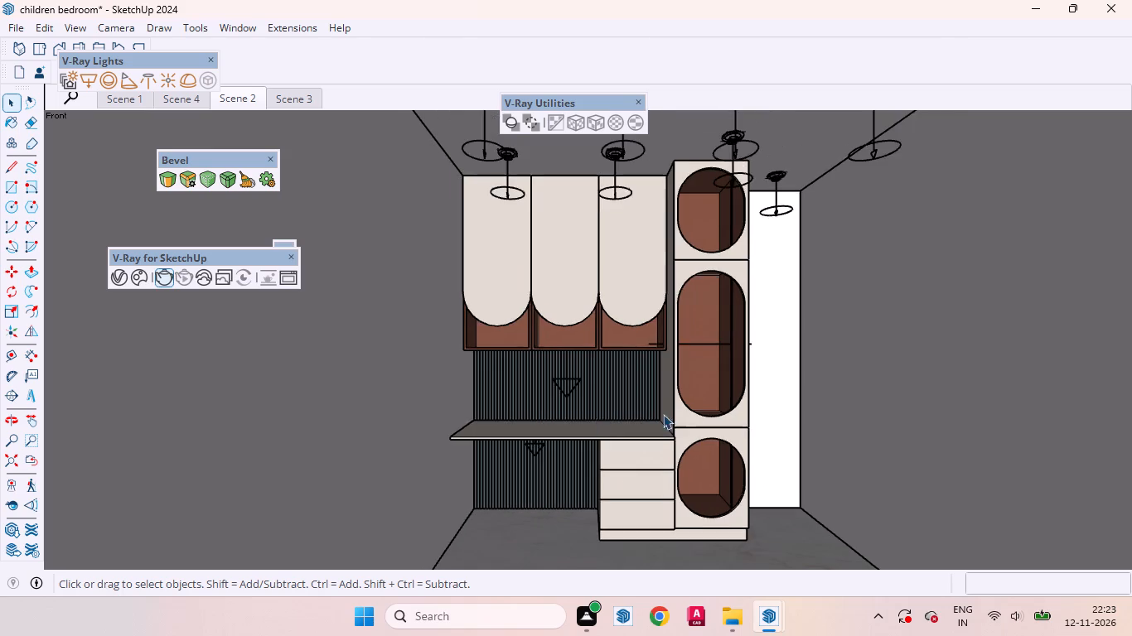
{"action": "scroll", "coordinate": [606, 436], "scroll_direction": "down", "scroll_amount": 6}
{"action": "scroll", "coordinate": [591, 466], "scroll_direction": "up", "scroll_amount": 1}
{"action": "scroll", "coordinate": [589, 471], "scroll_direction": "down", "scroll_amount": 1}
{"action": "middle_click_drag", "start_coordinate": [791, 331], "coordinate": [834, 541]}
{"action": "scroll", "coordinate": [677, 442], "scroll_direction": "down", "scroll_amount": 2}
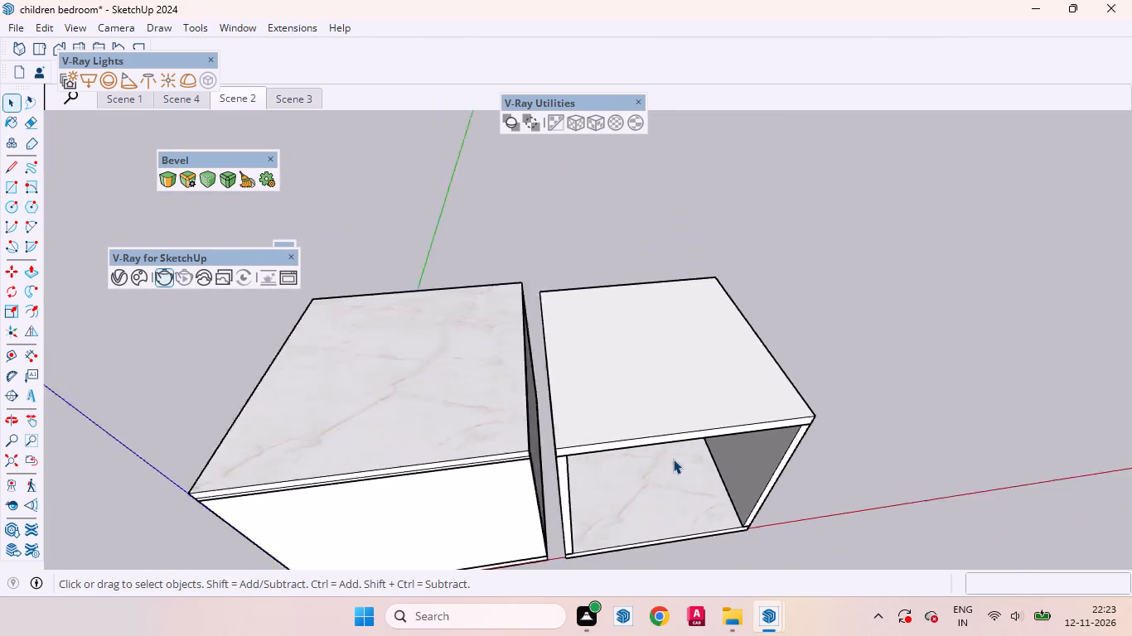
{"action": "scroll", "coordinate": [673, 459], "scroll_direction": "down", "scroll_amount": 5}
{"action": "scroll", "coordinate": [664, 399], "scroll_direction": "up", "scroll_amount": 3}
{"action": "left_click", "coordinate": [626, 406]}
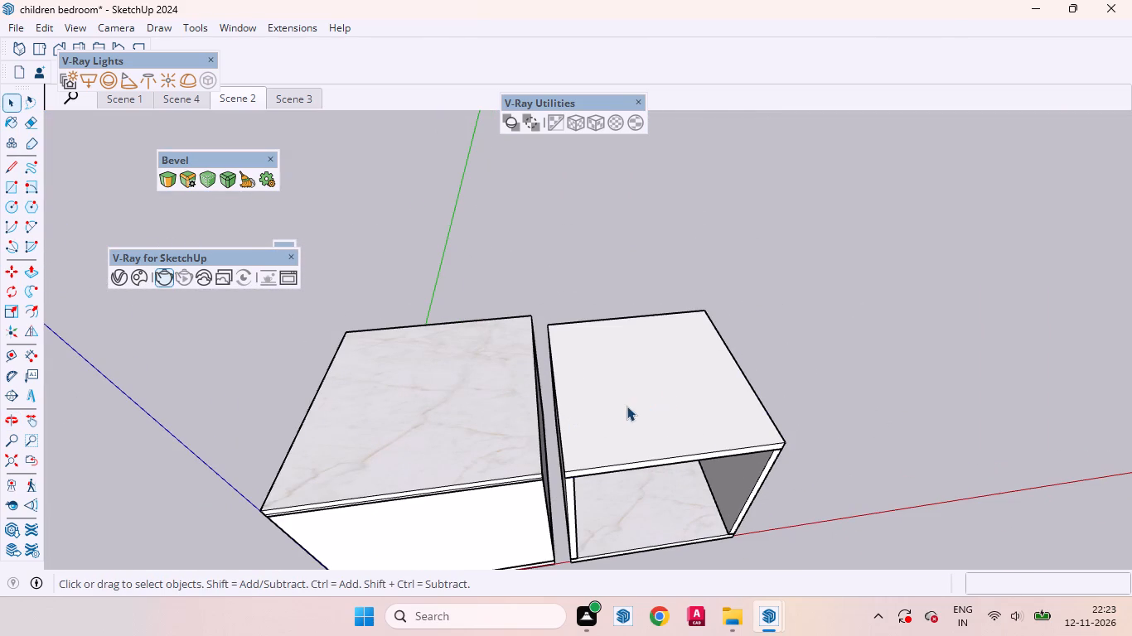
{"action": "scroll", "coordinate": [425, 411], "scroll_direction": "down", "scroll_amount": 5}
{"action": "scroll", "coordinate": [814, 450], "scroll_direction": "up", "scroll_amount": 7}
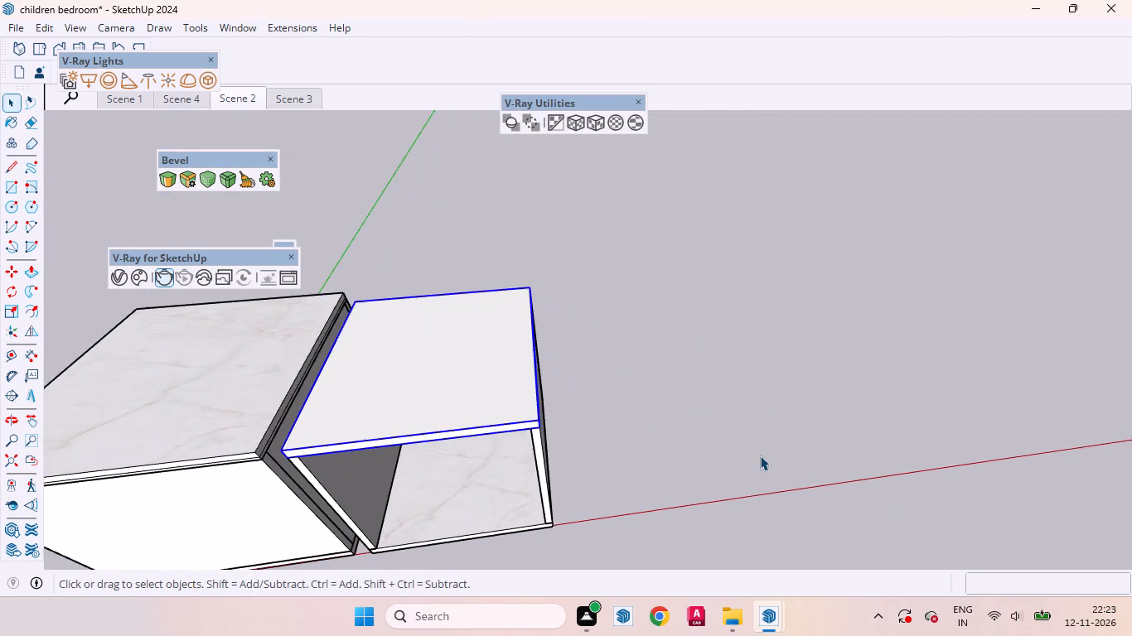
{"action": "scroll", "coordinate": [760, 455], "scroll_direction": "up", "scroll_amount": 6}
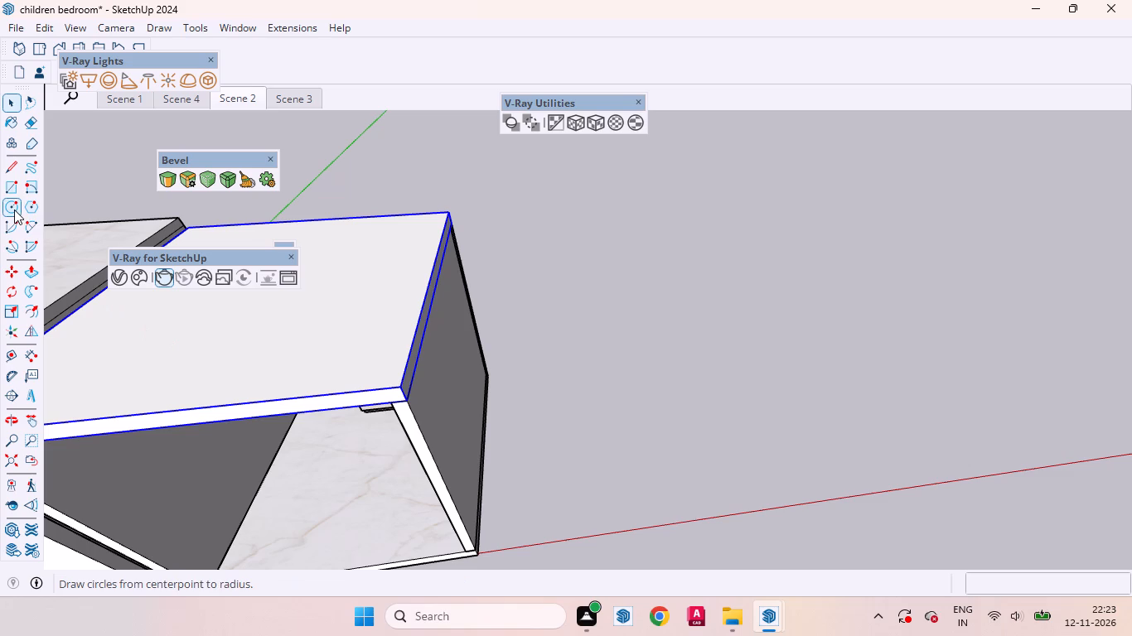
{"action": "left_click", "coordinate": [27, 209]}
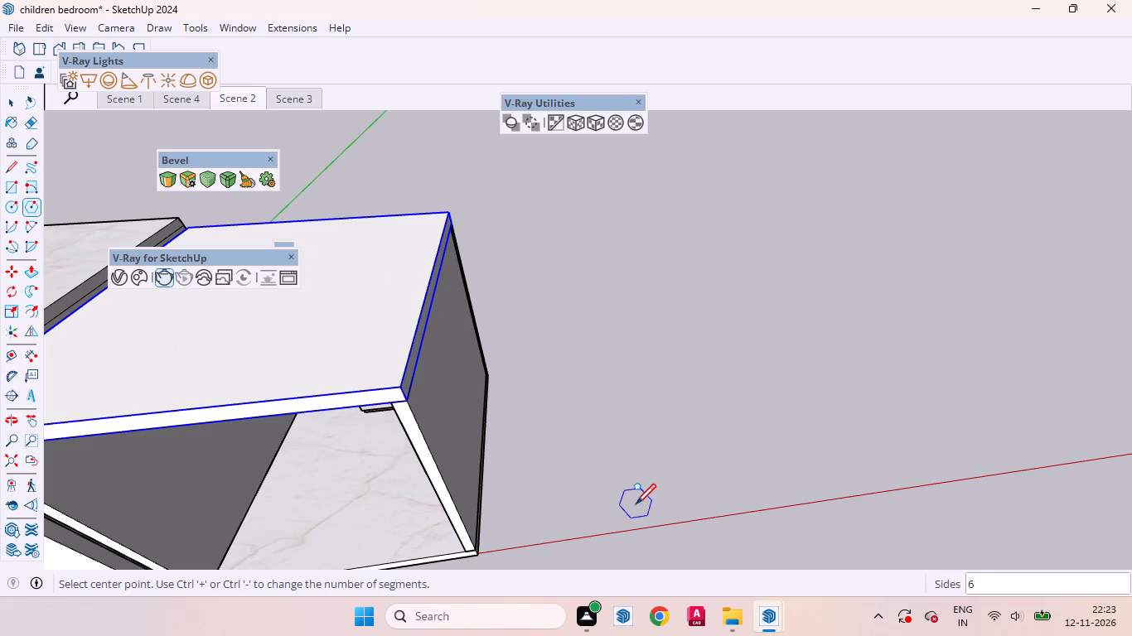
{"action": "left_click", "coordinate": [636, 503]}
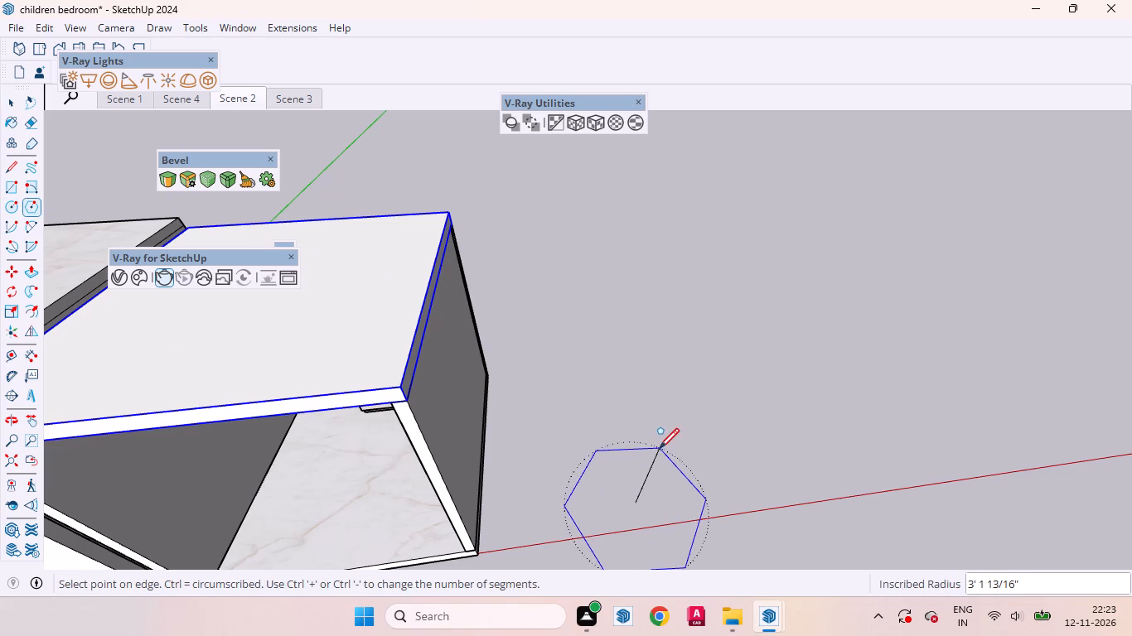
{"action": "scroll", "coordinate": [617, 423], "scroll_direction": "down", "scroll_amount": 5}
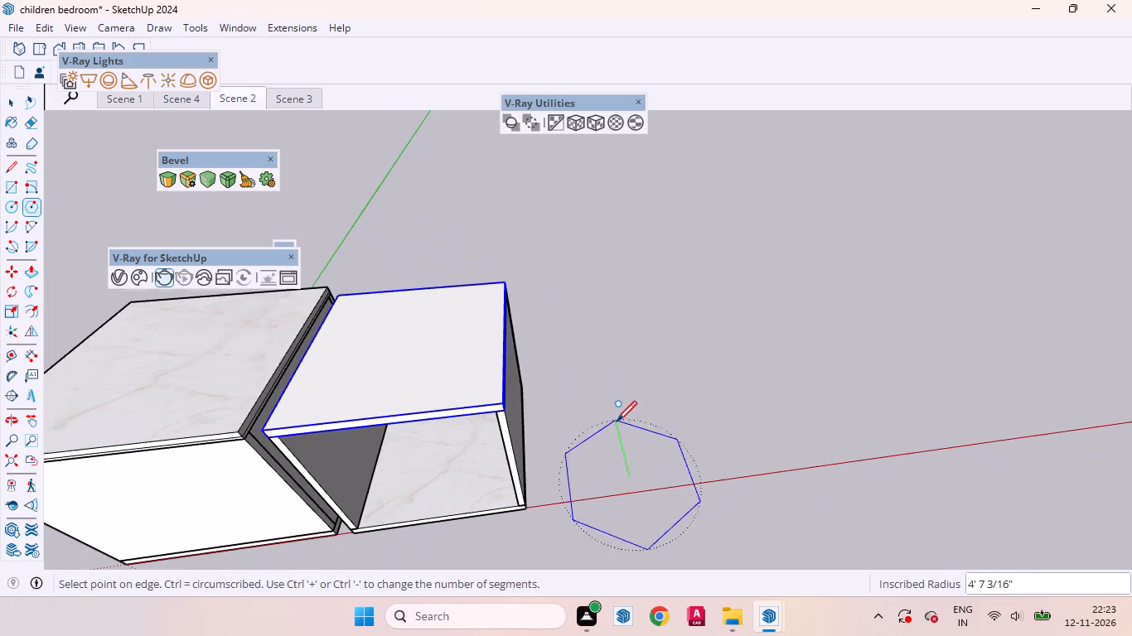
{"action": "left_click", "coordinate": [620, 449]}
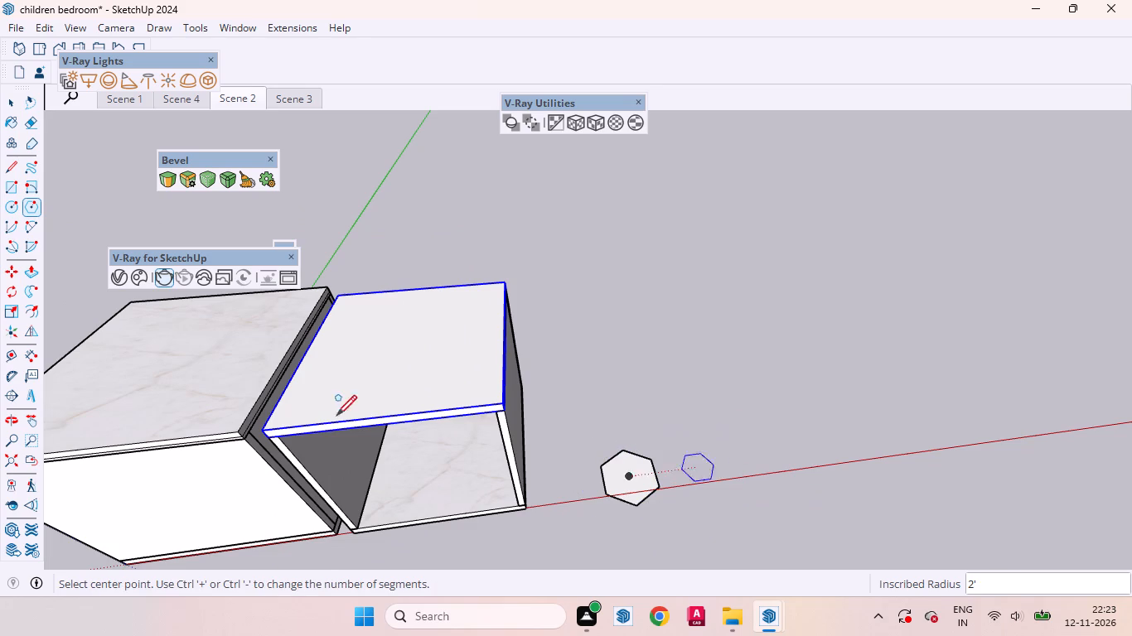
Draw a smaller concentric hexagon inside the ground hexagon, sharing its center point.
{"action": "left_click", "coordinate": [629, 475]}
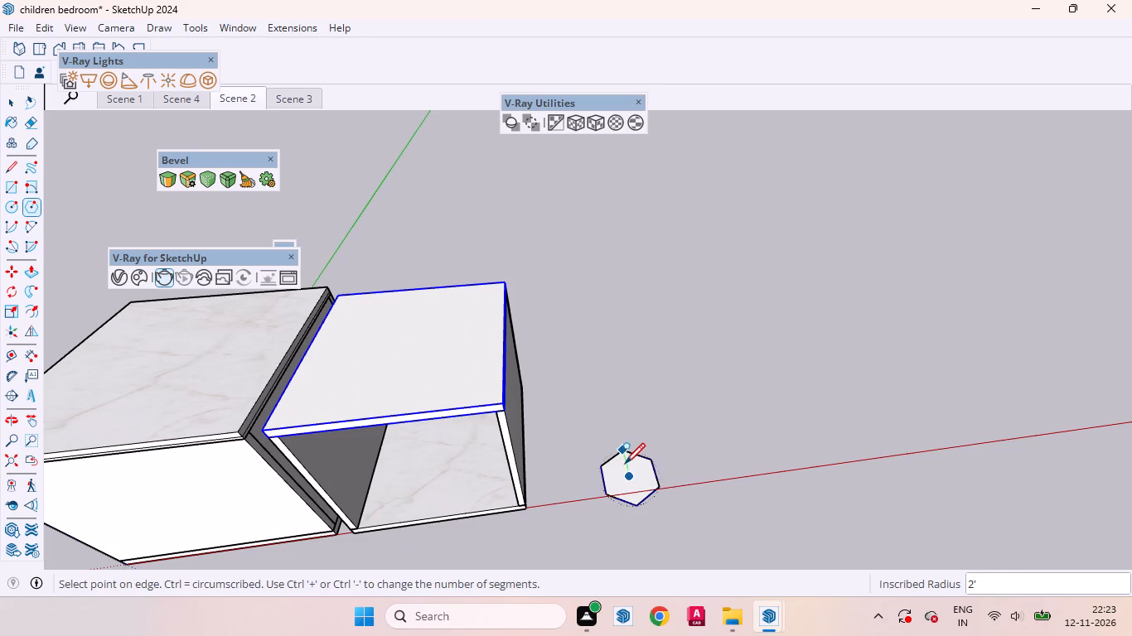
{"action": "left_click", "coordinate": [625, 465]}
Push/Pull the ring-shaped face between the two hexagons upward by about 7 7/16".
{"action": "scroll", "coordinate": [632, 484], "scroll_direction": "up", "scroll_amount": 3}
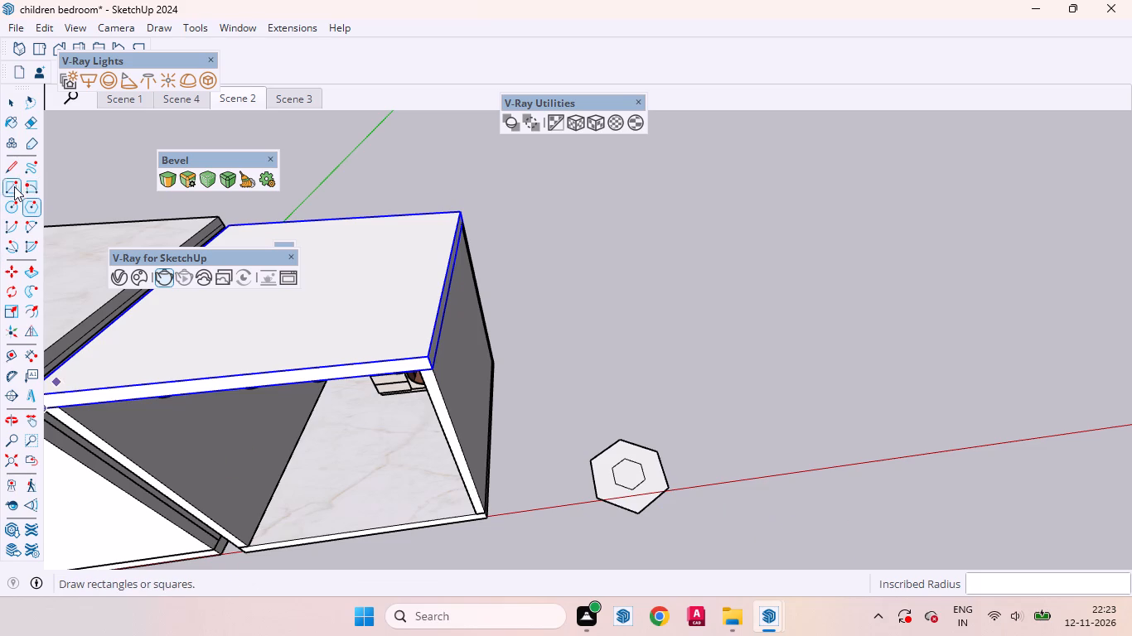
{"action": "left_click", "coordinate": [31, 265]}
{"action": "scroll", "coordinate": [695, 501], "scroll_direction": "up", "scroll_amount": 3}
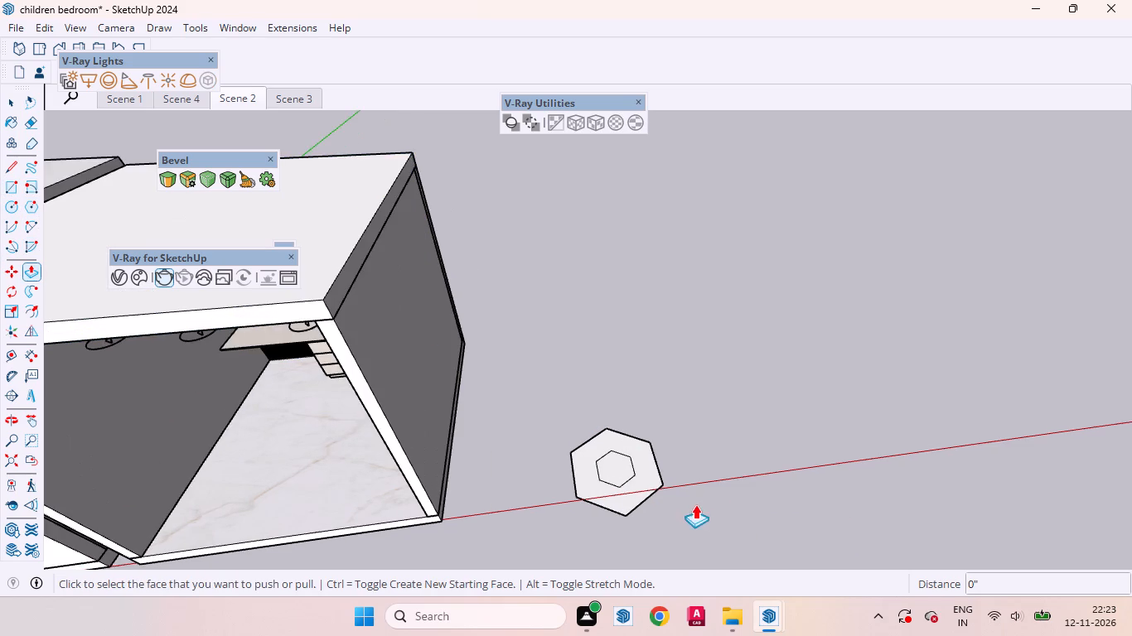
{"action": "scroll", "coordinate": [578, 371], "scroll_direction": "down", "scroll_amount": 3}
{"action": "middle_click_drag", "start_coordinate": [772, 556], "coordinate": [669, 517]}
{"action": "scroll", "coordinate": [615, 508], "scroll_direction": "up", "scroll_amount": 6}
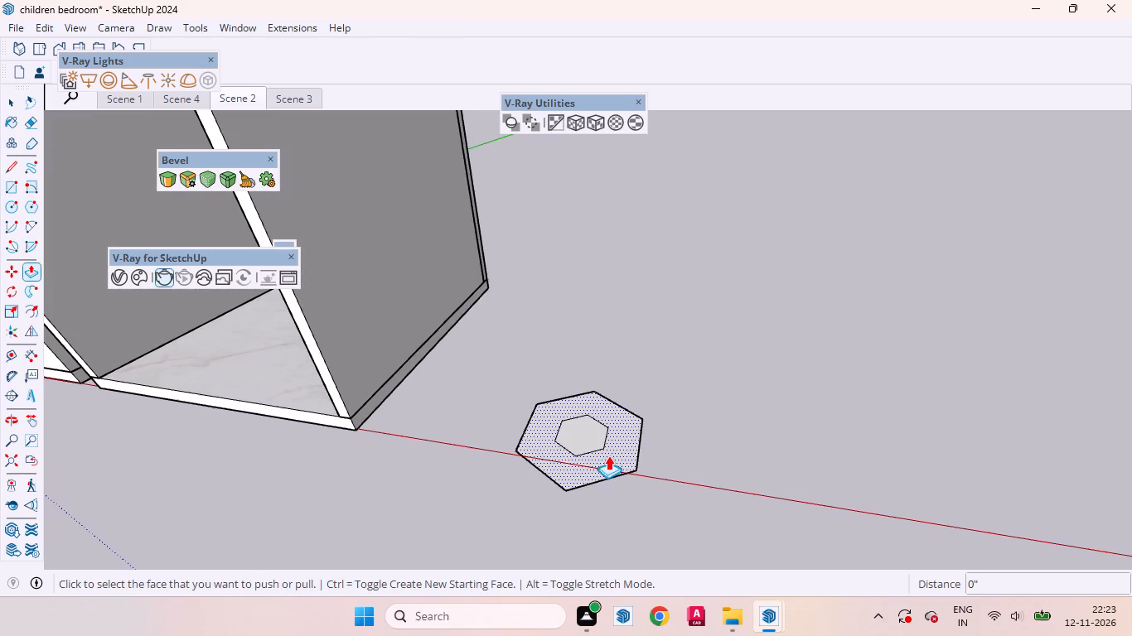
{"action": "left_click", "coordinate": [613, 452]}
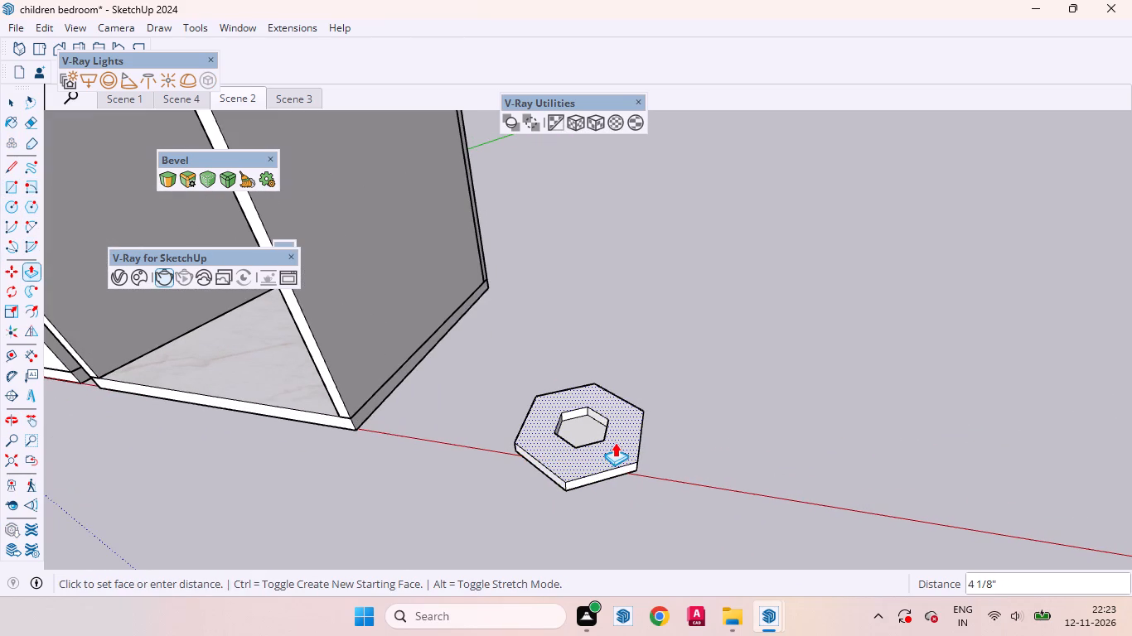
{"action": "left_click", "coordinate": [617, 437]}
Raise the inner hexagon with three repeats of the 7 7/16" pull, forming a hexagonal post above the base.
{"action": "scroll", "coordinate": [565, 405], "scroll_direction": "up", "scroll_amount": 7}
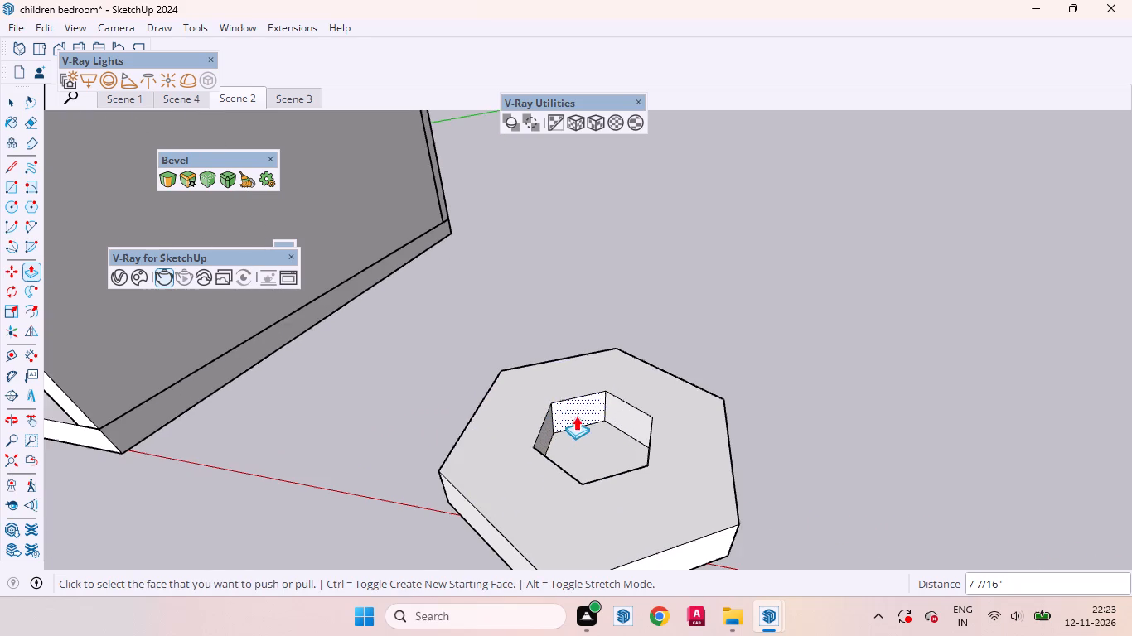
{"action": "double_click", "coordinate": [593, 449]}
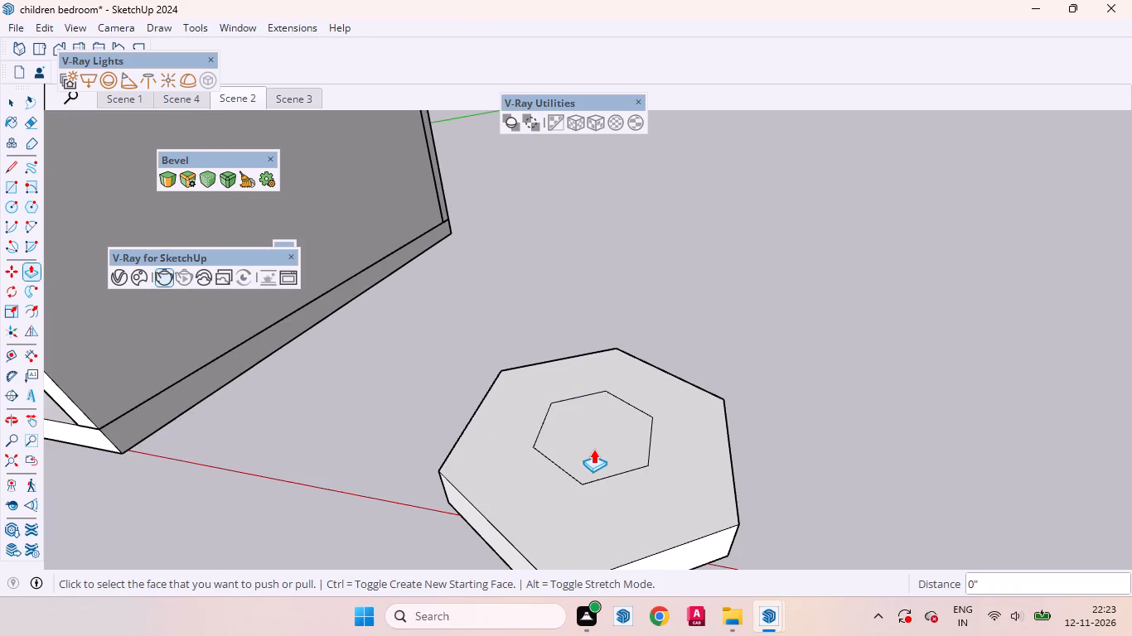
{"action": "double_click", "coordinate": [608, 427]}
{"action": "scroll", "coordinate": [666, 397], "scroll_direction": "down", "scroll_amount": 3}
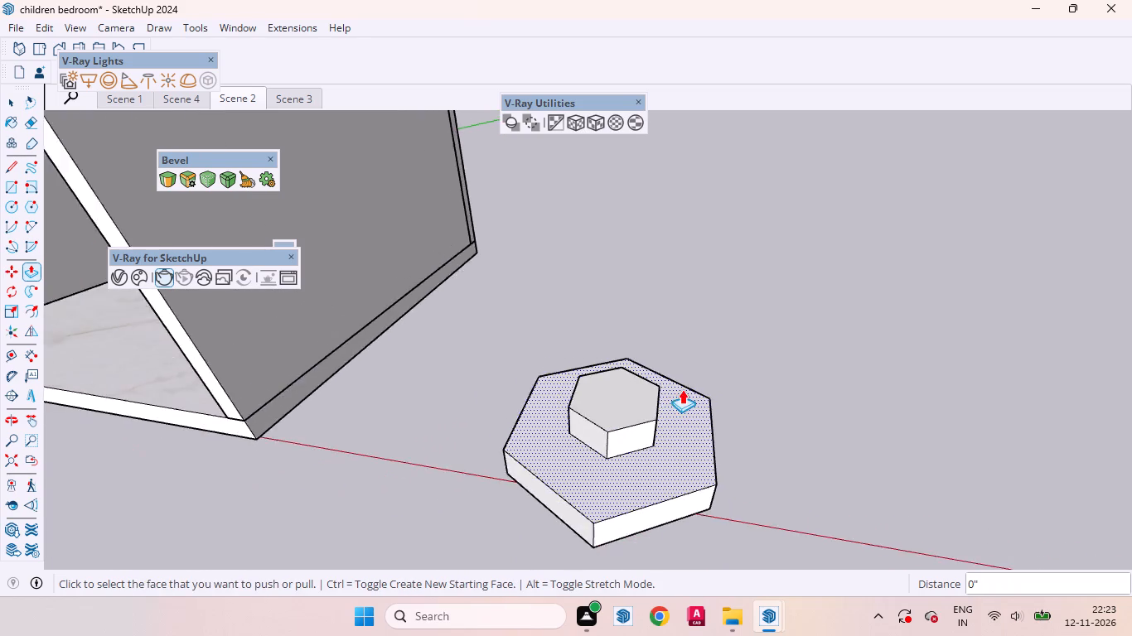
{"action": "scroll", "coordinate": [682, 389], "scroll_direction": "down", "scroll_amount": 4}
{"action": "middle_click_drag", "start_coordinate": [654, 472], "coordinate": [715, 171]}
{"action": "scroll", "coordinate": [663, 294], "scroll_direction": "up", "scroll_amount": 3}
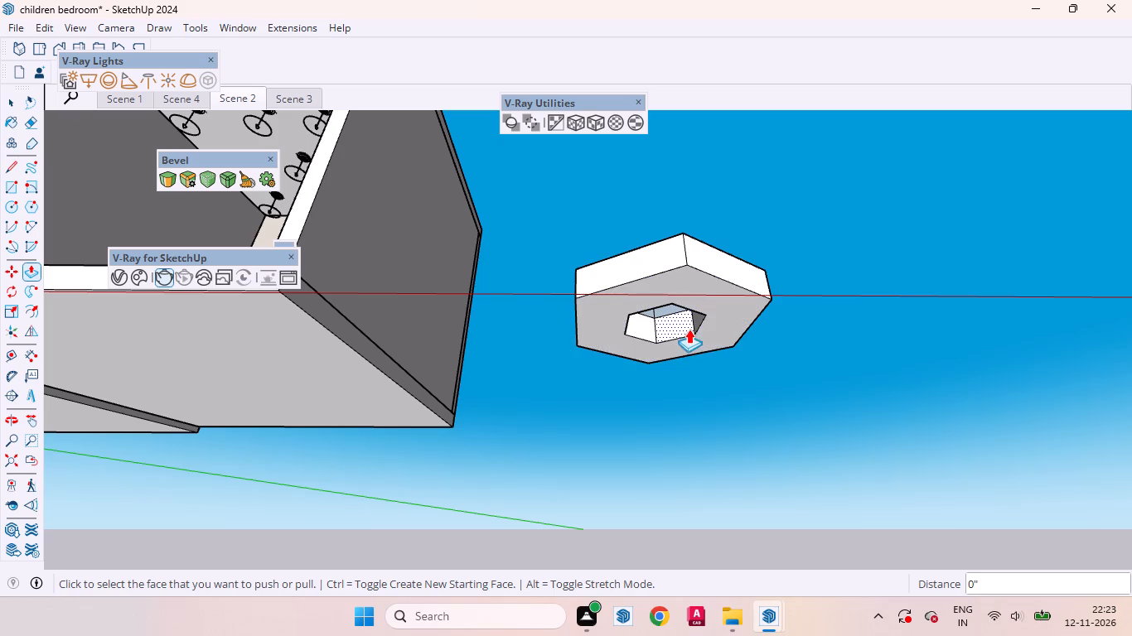
{"action": "middle_click_drag", "start_coordinate": [689, 307], "coordinate": [736, 564]}
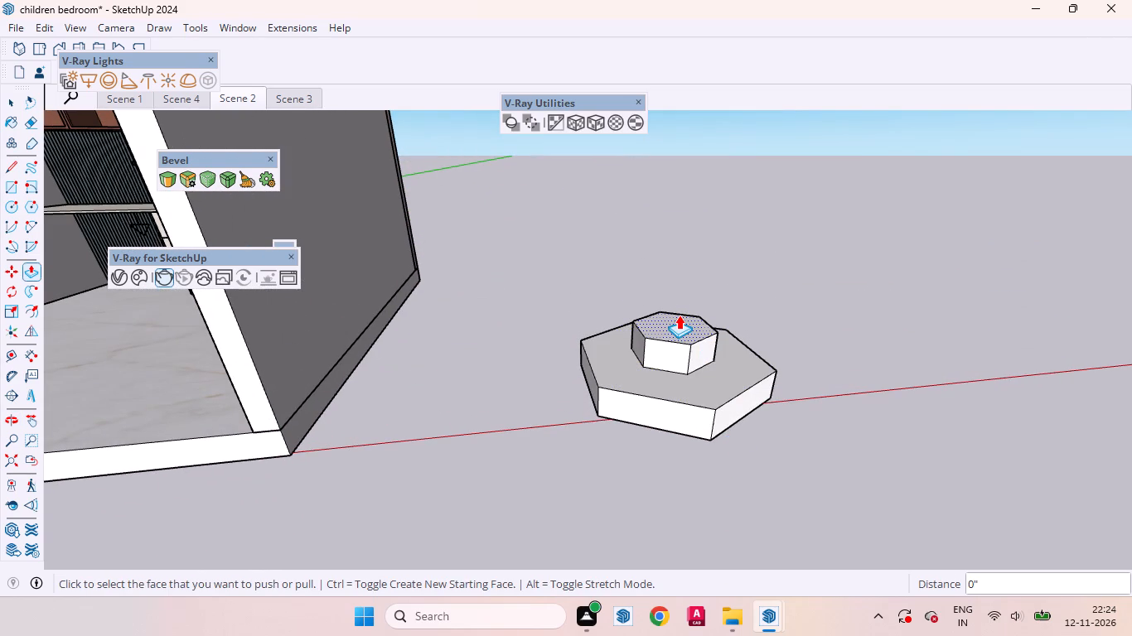
{"action": "double_click", "coordinate": [679, 315]}
{"action": "middle_click_drag", "start_coordinate": [739, 359], "coordinate": [786, 315]}
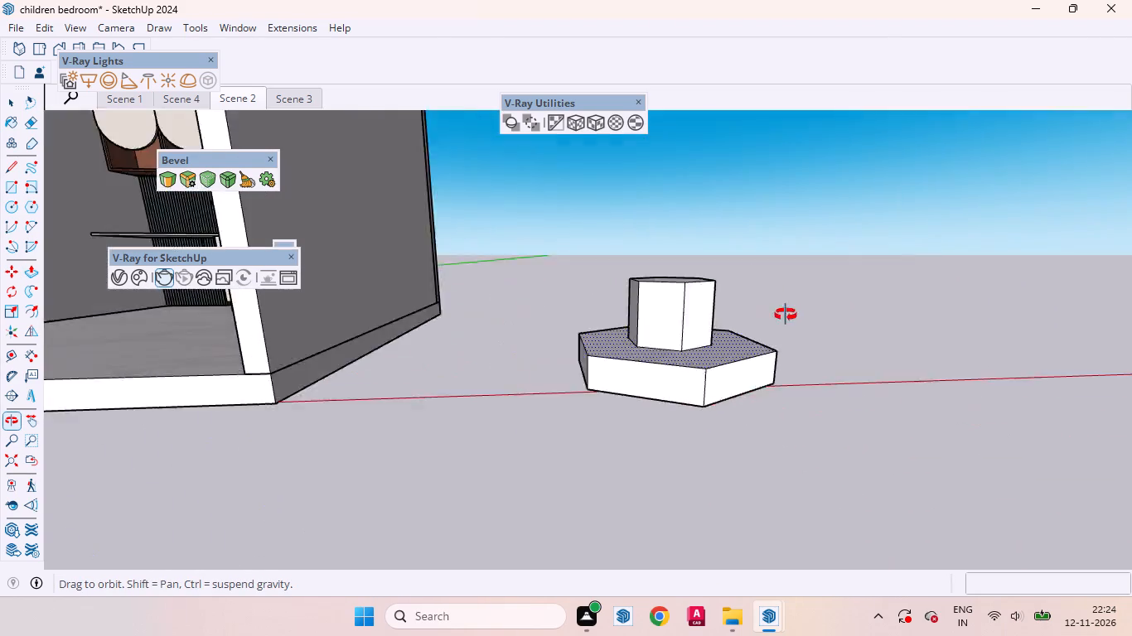
Push one side face of the hexagonal post inward through the opposite side, splitting the post into two triangular prisms.
{"action": "middle_click_drag", "start_coordinate": [786, 315], "coordinate": [652, 483]}
{"action": "scroll", "coordinate": [635, 354], "scroll_direction": "up", "scroll_amount": 4}
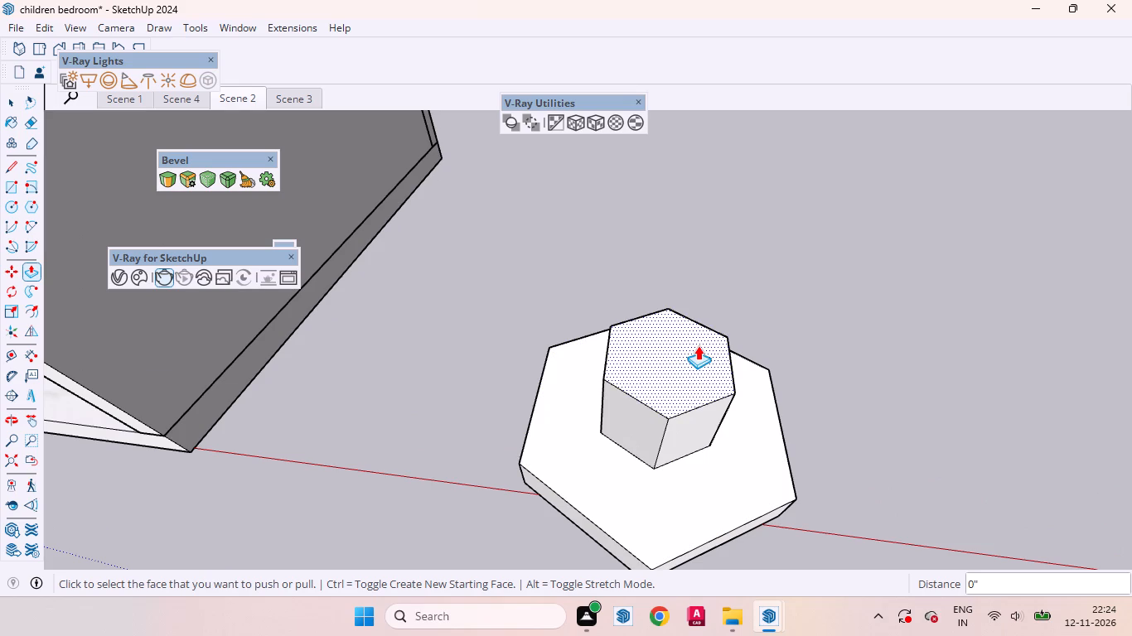
{"action": "scroll", "coordinate": [678, 342], "scroll_direction": "down", "scroll_amount": 5}
{"action": "scroll", "coordinate": [691, 390], "scroll_direction": "up", "scroll_amount": 4}
{"action": "middle_click_drag", "start_coordinate": [686, 425], "coordinate": [623, 385]}
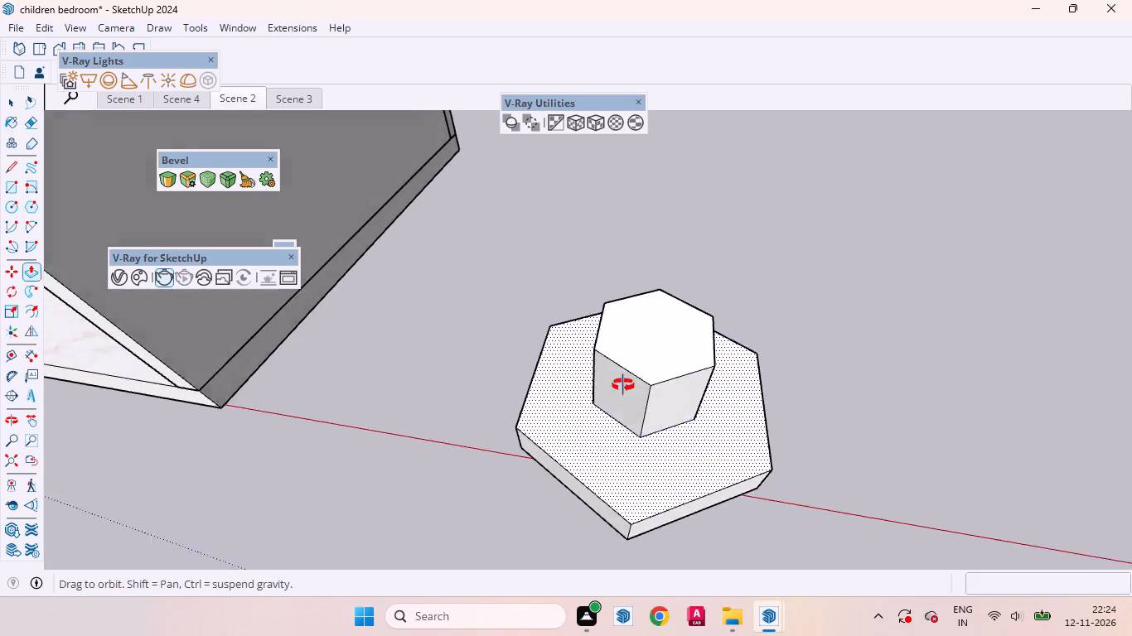
{"action": "middle_click_drag", "start_coordinate": [623, 385], "coordinate": [563, 323]}
{"action": "left_click", "coordinate": [634, 376]}
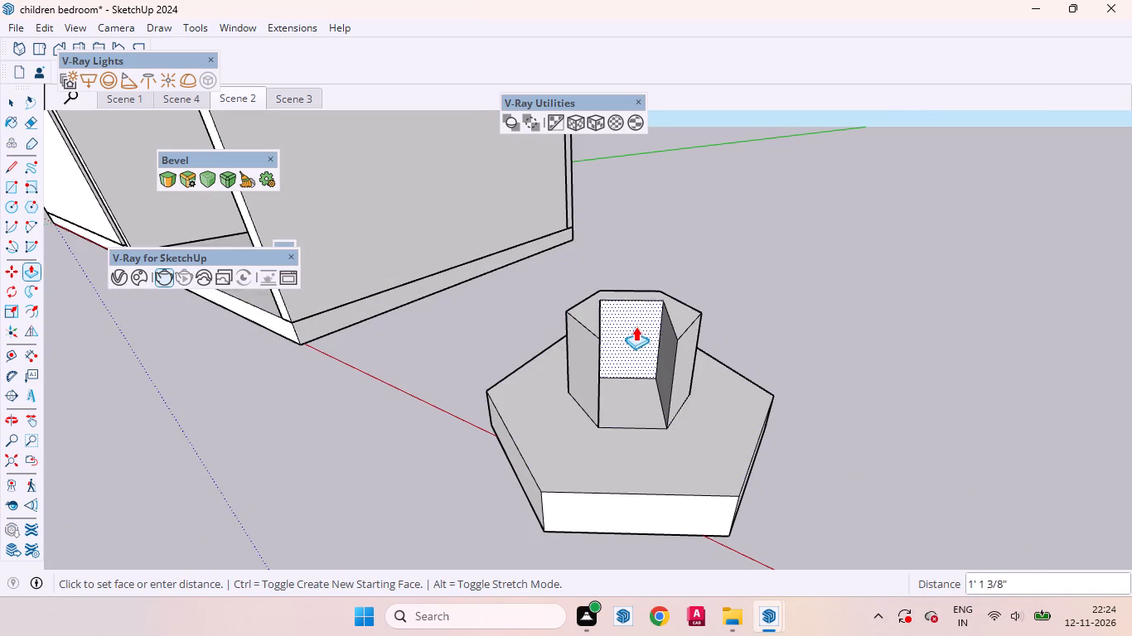
{"action": "left_click", "coordinate": [636, 308]}
Push/Pull the outer side face of one triangular prism outward by about 3/16".
{"action": "middle_click_drag", "start_coordinate": [629, 369], "coordinate": [1062, 474]}
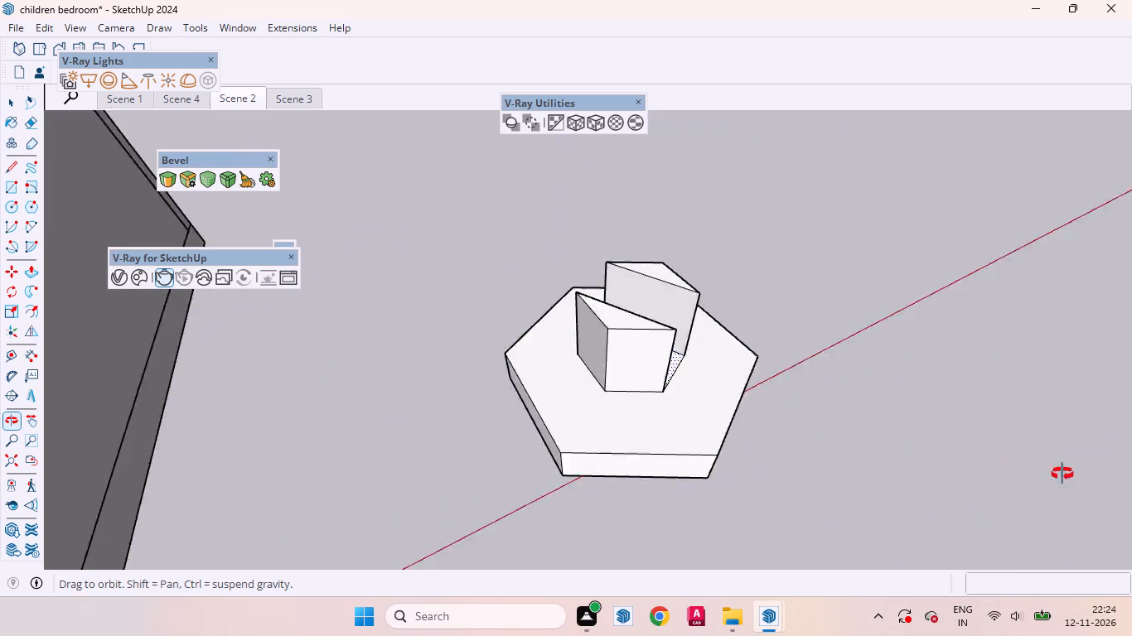
{"action": "middle_click_drag", "start_coordinate": [1062, 474], "coordinate": [1127, 479]}
{"action": "scroll", "coordinate": [481, 354], "scroll_direction": "up", "scroll_amount": 5}
{"action": "left_click", "coordinate": [647, 320]}
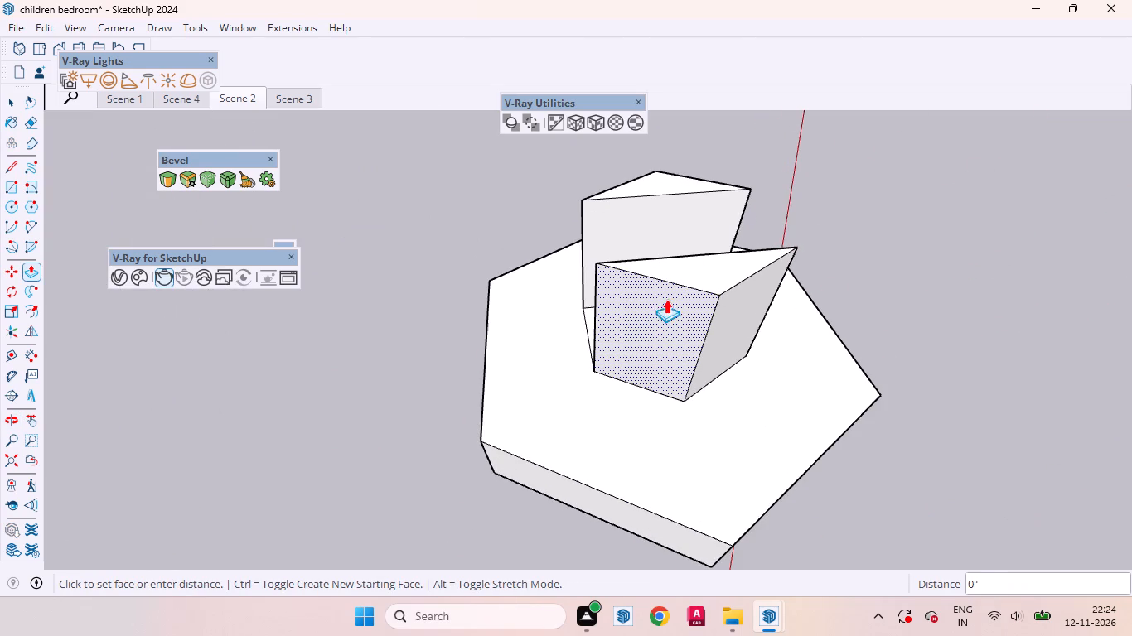
{"action": "left_click_drag", "start_coordinate": [646, 321], "coordinate": [694, 275]}
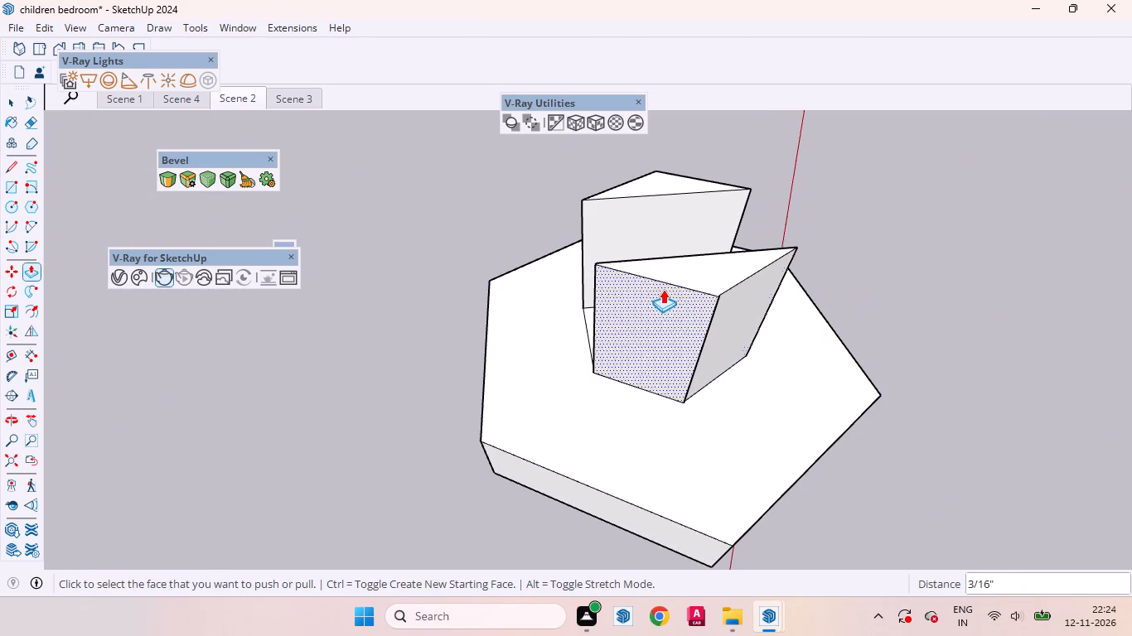
{"action": "left_click", "coordinate": [713, 263]}
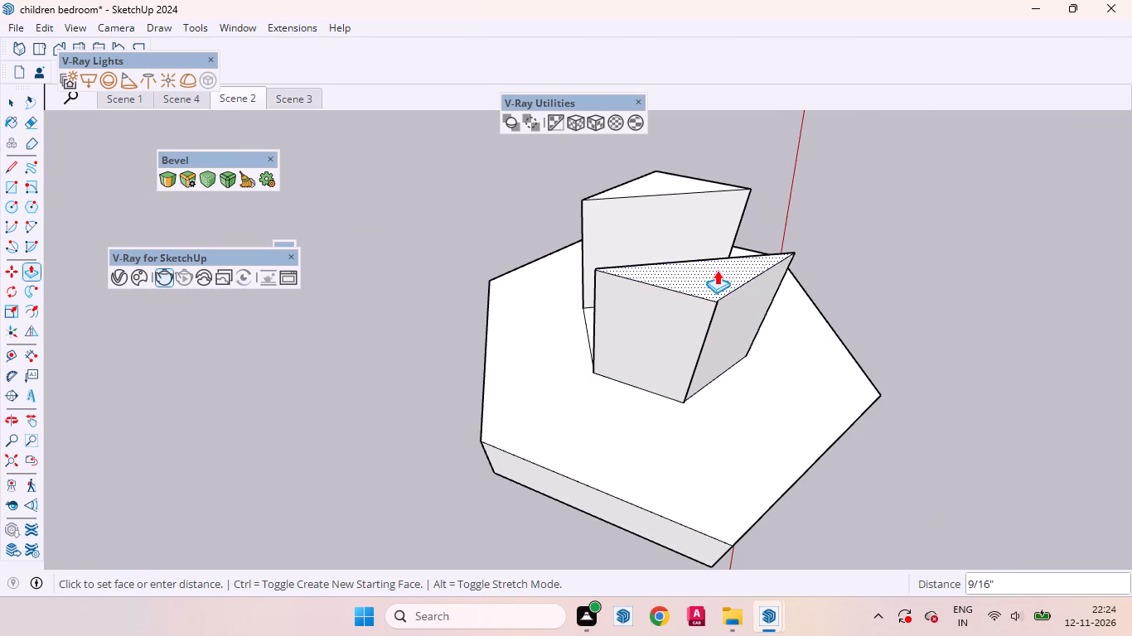
{"action": "left_click", "coordinate": [16, 101]}
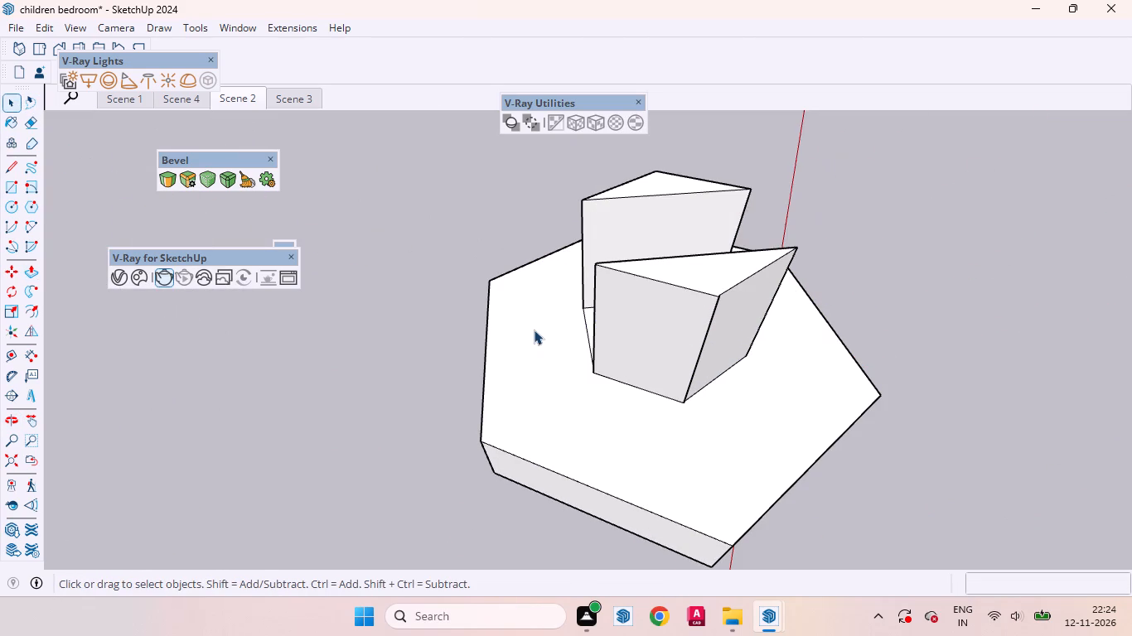
Erase the two inner-hexagon edges that cross the channel between the triangular prisms on the base's top face.
{"action": "scroll", "coordinate": [513, 354], "scroll_direction": "down", "scroll_amount": 6}
{"action": "middle_click_drag", "start_coordinate": [652, 402], "coordinate": [195, 325]}
{"action": "scroll", "coordinate": [724, 369], "scroll_direction": "up", "scroll_amount": 1}
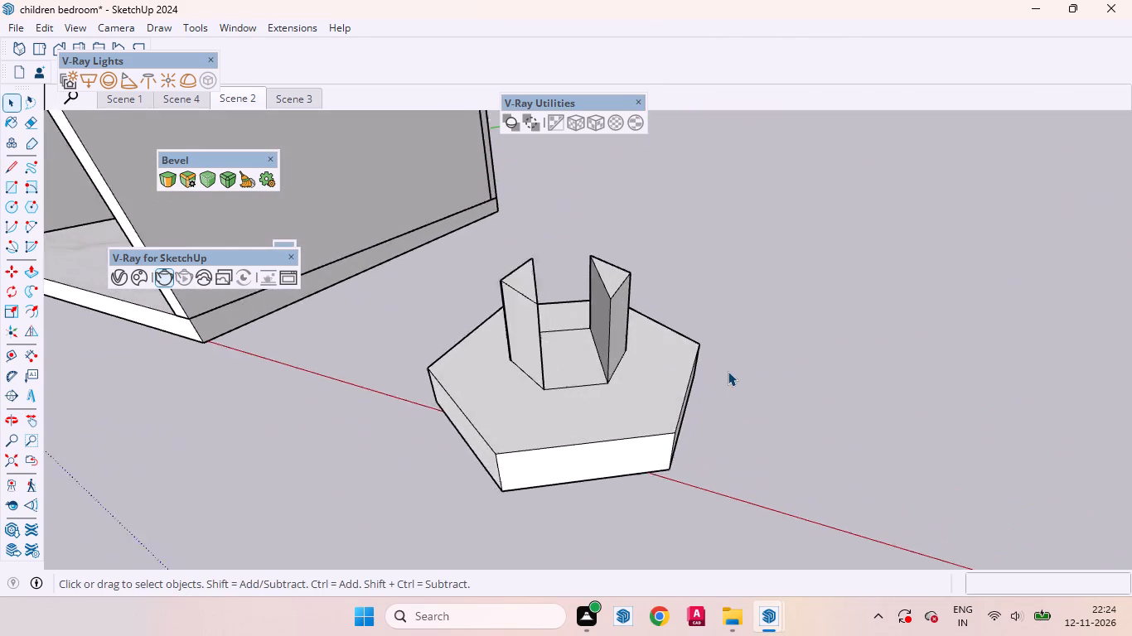
{"action": "scroll", "coordinate": [728, 371], "scroll_direction": "up", "scroll_amount": 5}
{"action": "left_click", "coordinate": [522, 381]}
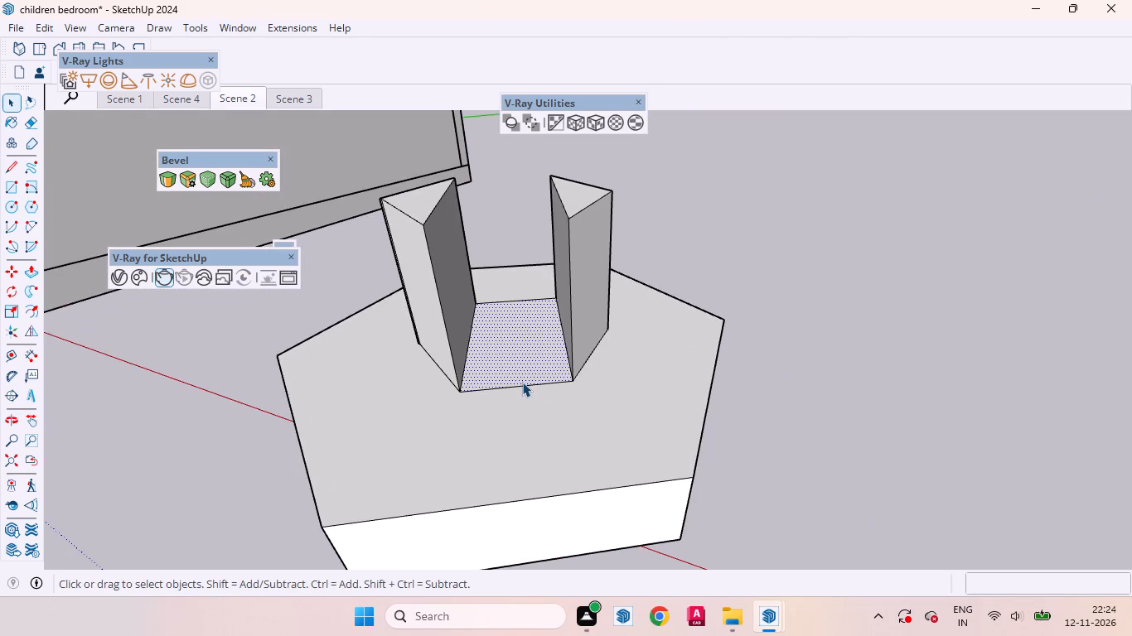
{"action": "left_click", "coordinate": [525, 383]}
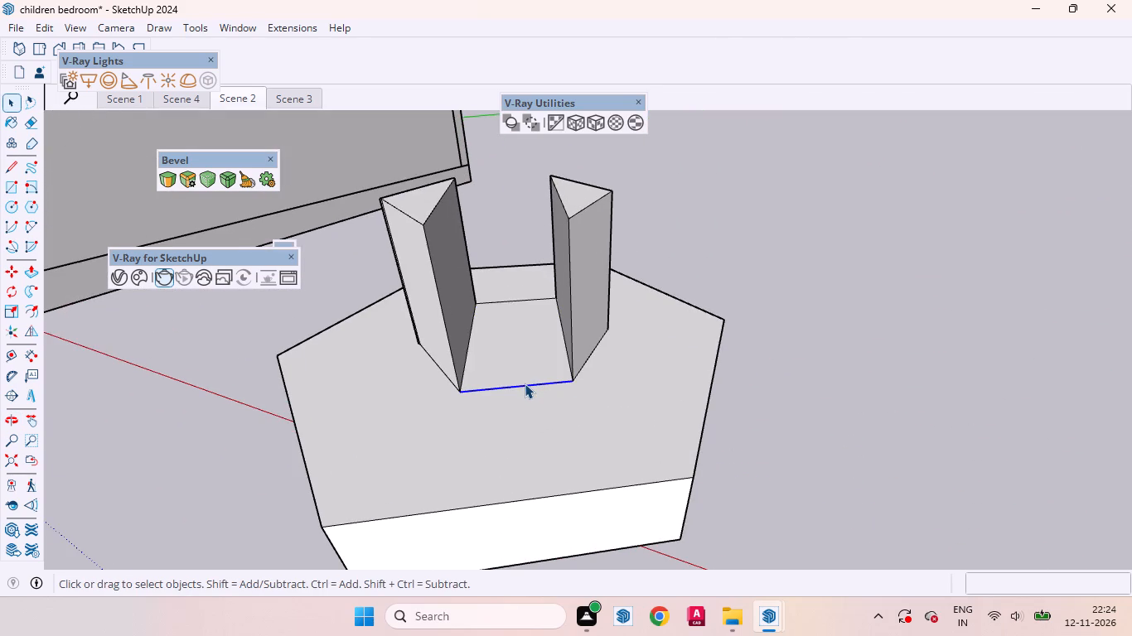
{"action": "scroll", "coordinate": [525, 383], "scroll_direction": "up", "scroll_amount": 1}
{"action": "right_click", "coordinate": [525, 383]}
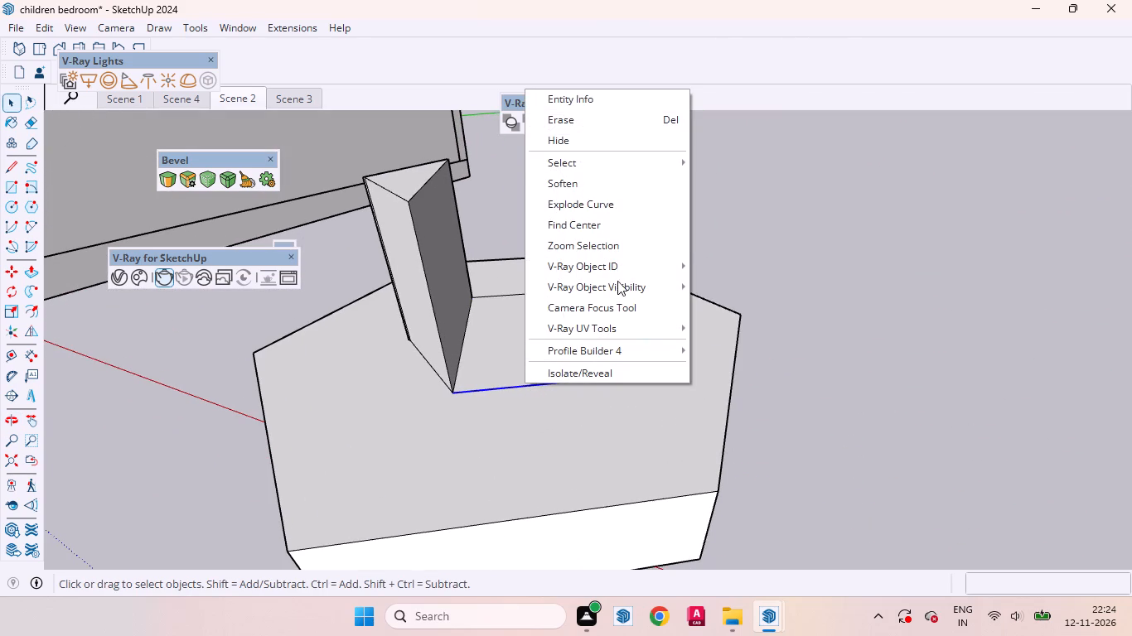
{"action": "left_click", "coordinate": [568, 118]}
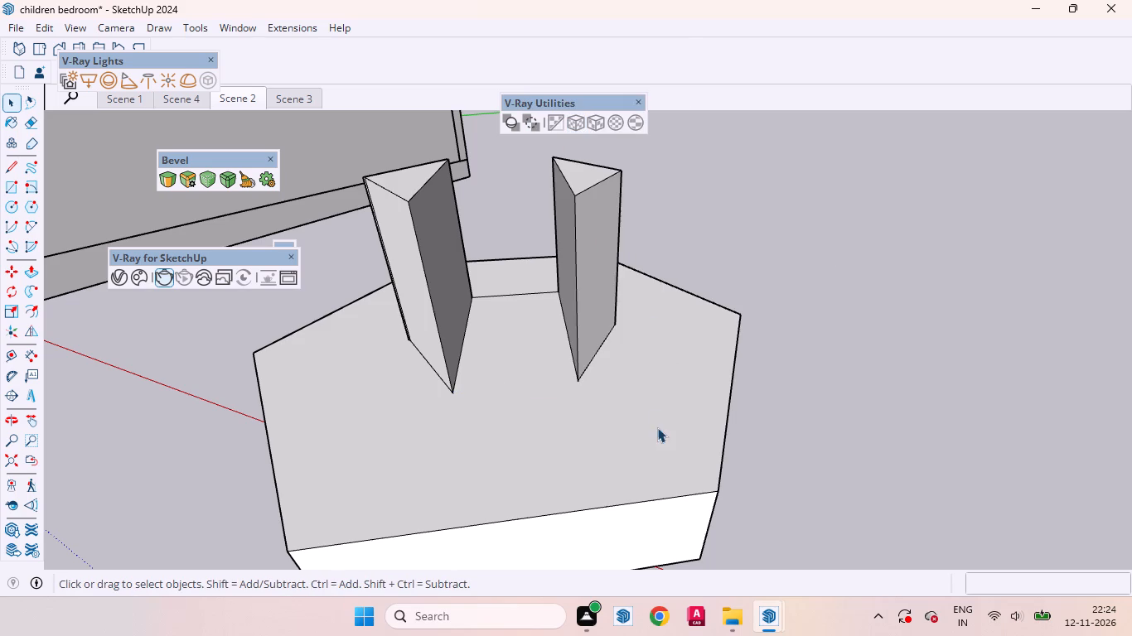
{"action": "left_click", "coordinate": [511, 296]}
{"action": "right_click", "coordinate": [511, 296]}
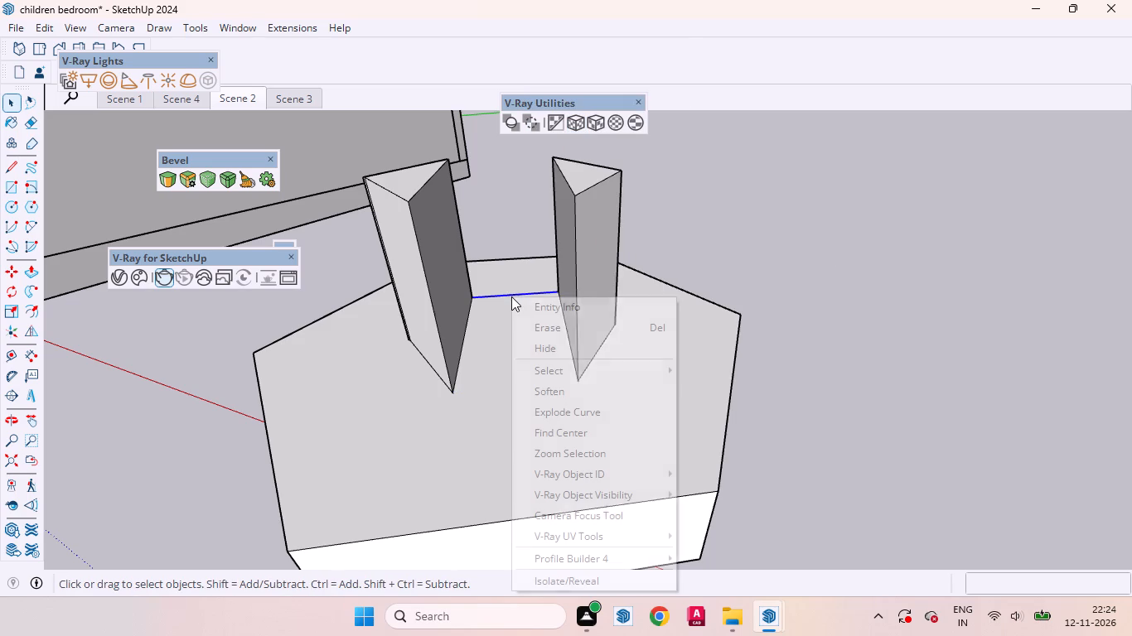
{"action": "left_click", "coordinate": [546, 337]}
Draw a rectangle about 1' 5 9/16" by 10 1/8" on the base top, between diagonally opposite foot corners of the two prisms.
{"action": "scroll", "coordinate": [730, 369], "scroll_direction": "down", "scroll_amount": 8}
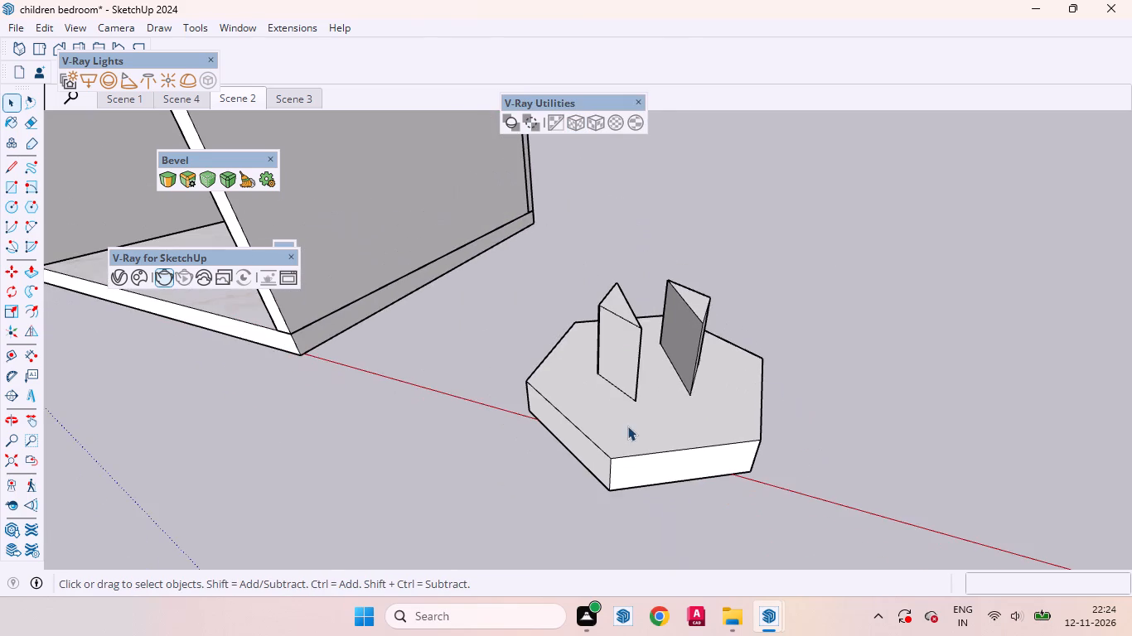
{"action": "middle_click_drag", "start_coordinate": [772, 412], "coordinate": [600, 458]}
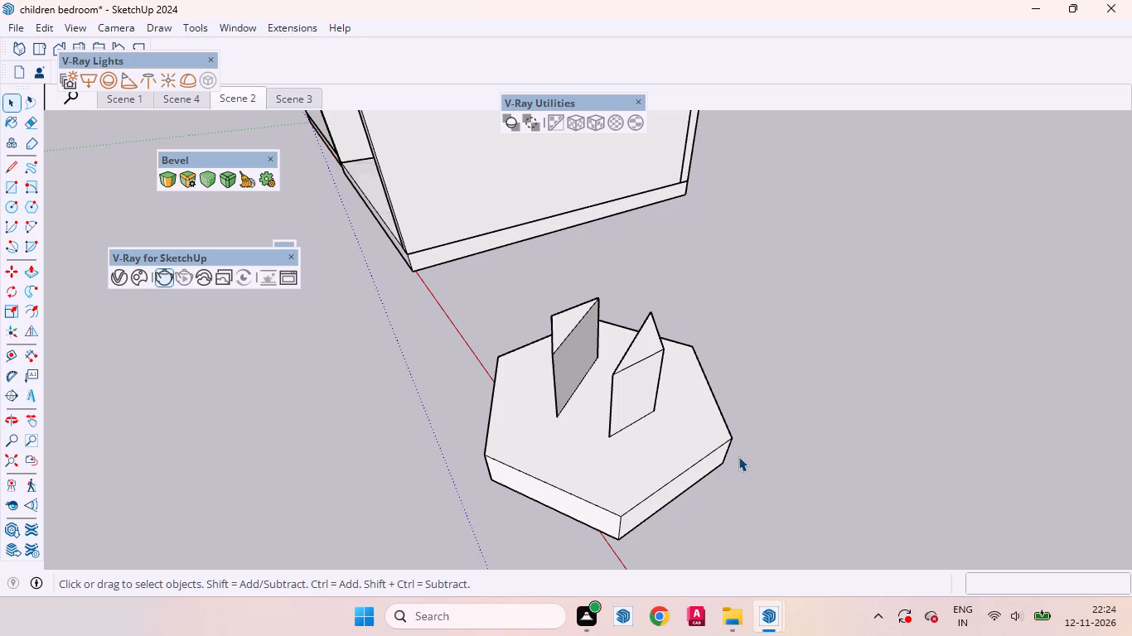
{"action": "scroll", "coordinate": [739, 503], "scroll_direction": "down", "scroll_amount": 2}
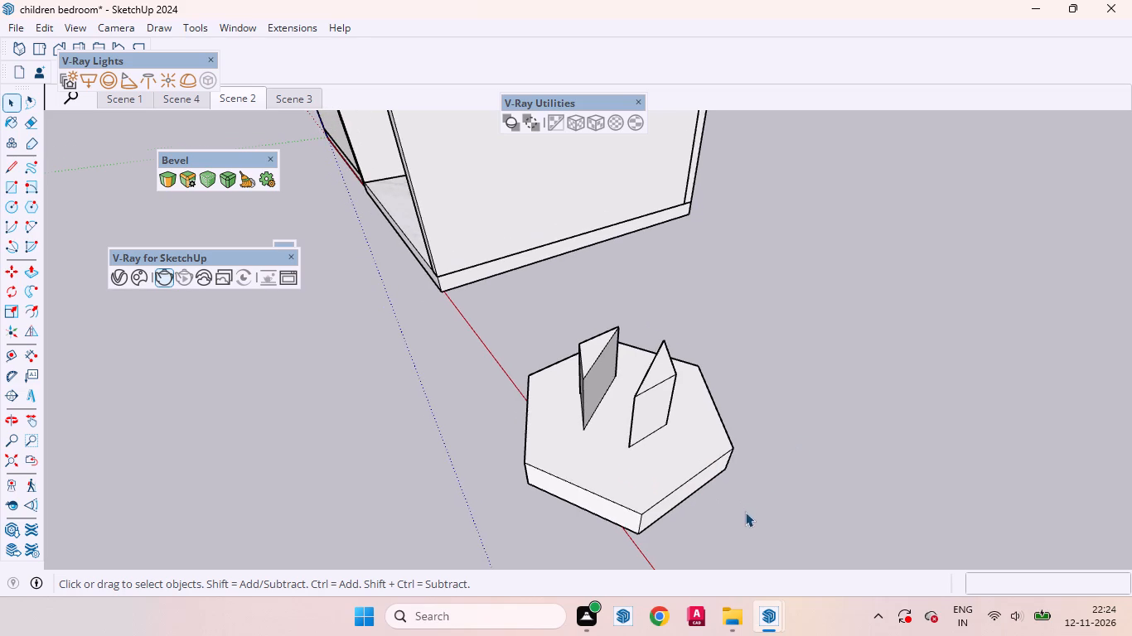
{"action": "scroll", "coordinate": [565, 494], "scroll_direction": "up", "scroll_amount": 1}
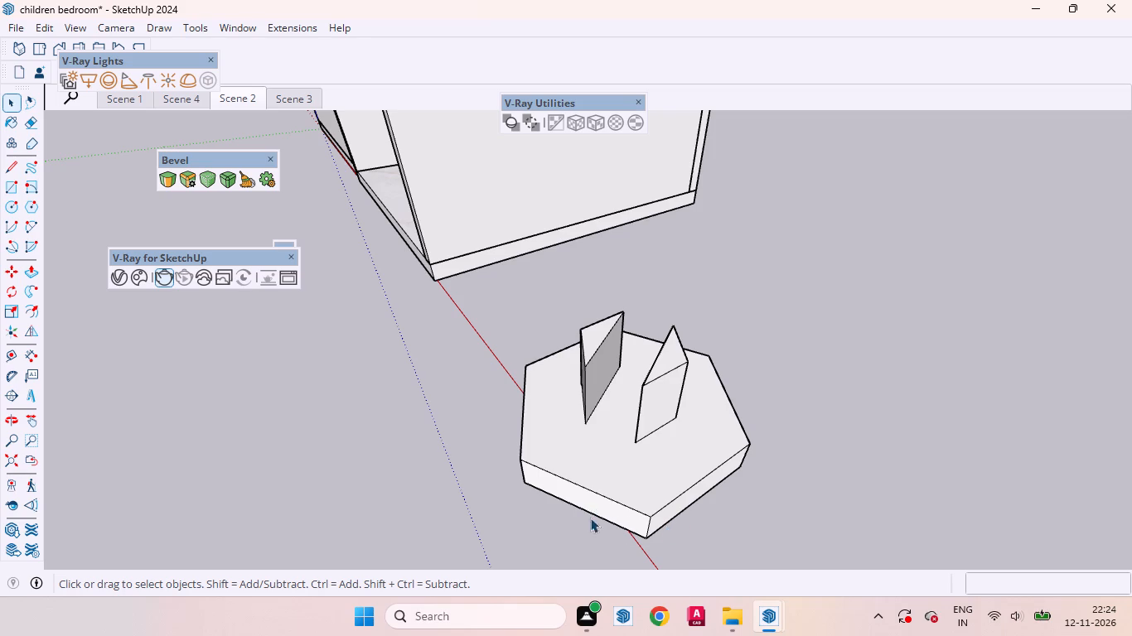
{"action": "scroll", "coordinate": [617, 415], "scroll_direction": "up", "scroll_amount": 6}
{"action": "middle_click_drag", "start_coordinate": [597, 442], "coordinate": [678, 506]}
{"action": "double_click", "coordinate": [652, 442]}
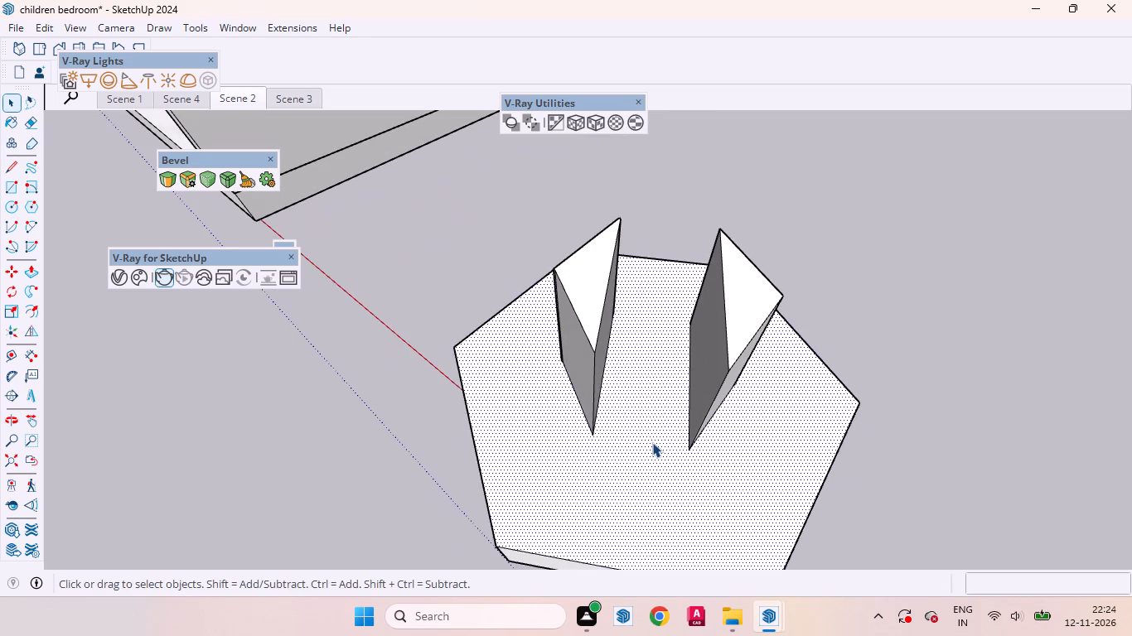
{"action": "left_click", "coordinate": [644, 428]}
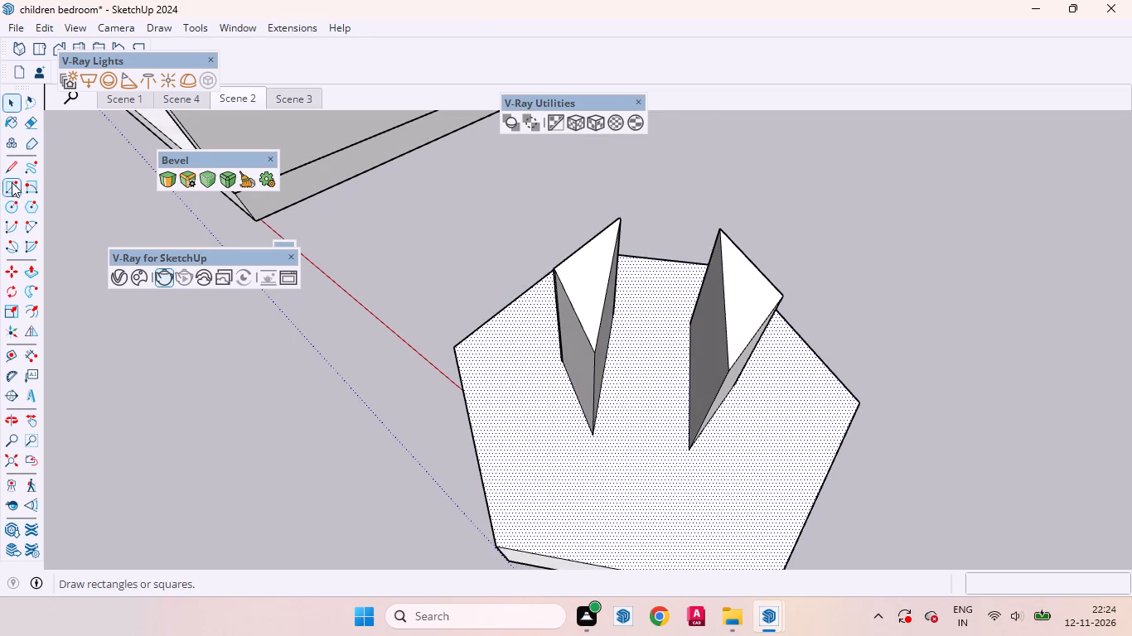
{"action": "left_click", "coordinate": [16, 185]}
{"action": "scroll", "coordinate": [750, 344], "scroll_direction": "up", "scroll_amount": 7}
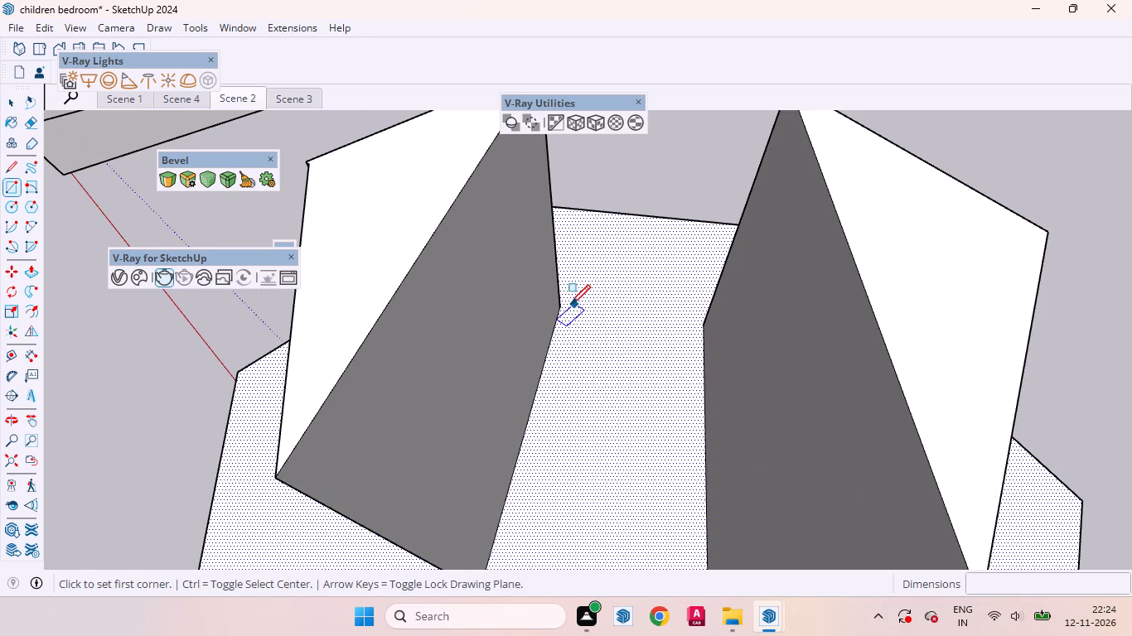
{"action": "left_click", "coordinate": [561, 306]}
{"action": "scroll", "coordinate": [626, 374], "scroll_direction": "down", "scroll_amount": 4}
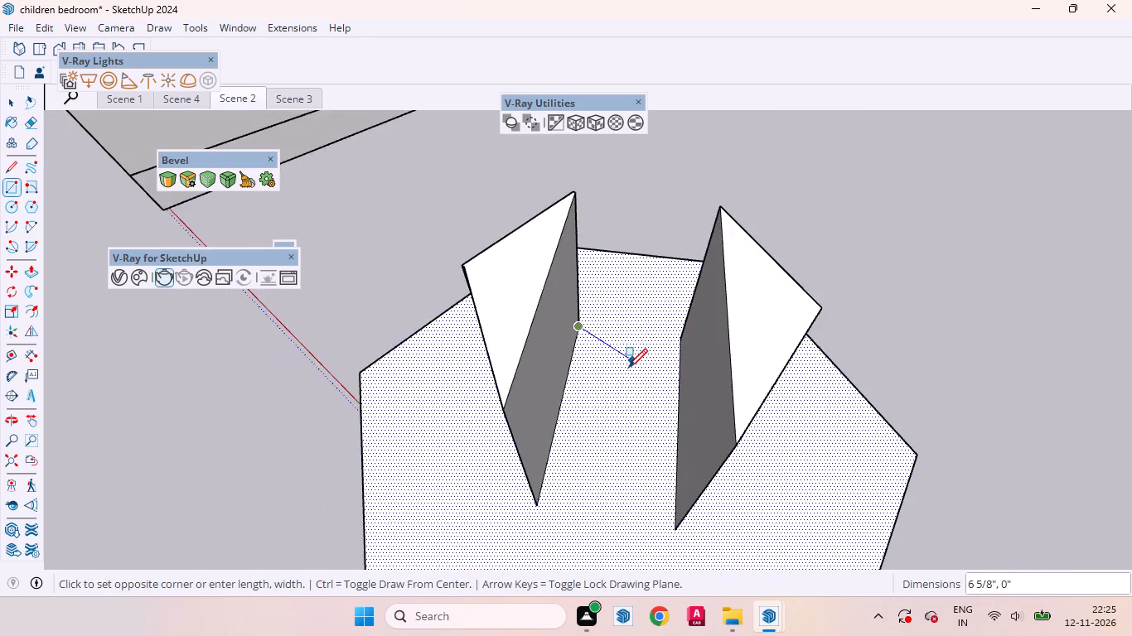
{"action": "scroll", "coordinate": [628, 368], "scroll_direction": "down", "scroll_amount": 3}
{"action": "left_click", "coordinate": [661, 480]}
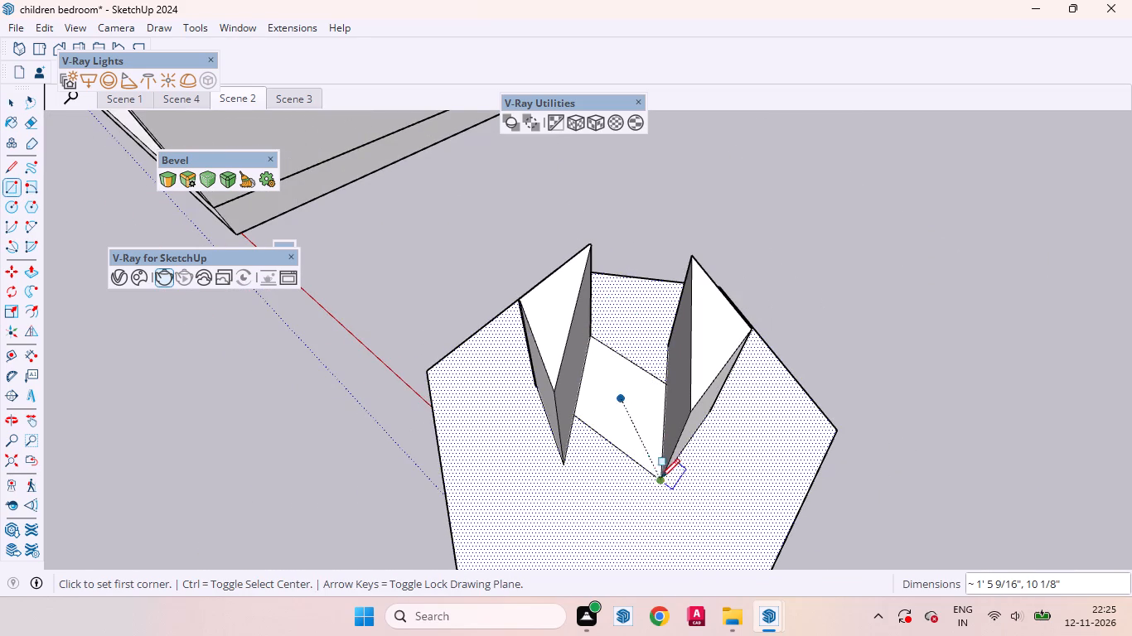
Draw a second rectangle about 8 3/4" by 1' 3 3/16" on the base top, between the two ends of one prism's inner foot edge.
{"action": "left_click", "coordinate": [565, 463]}
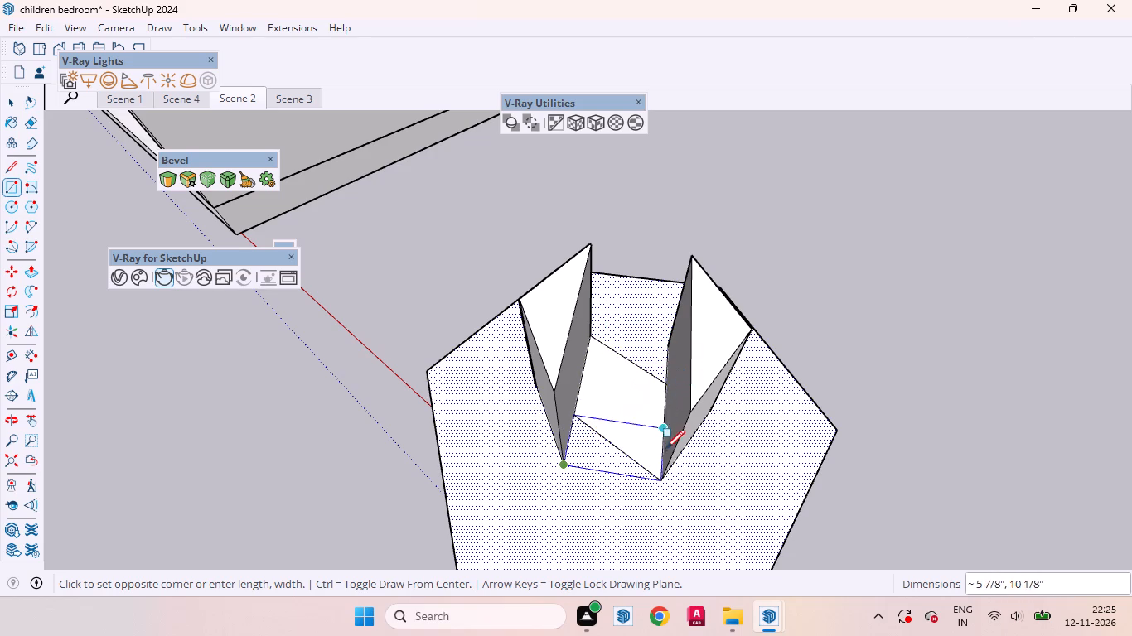
{"action": "middle_click_drag", "start_coordinate": [655, 468], "coordinate": [0, 600]}
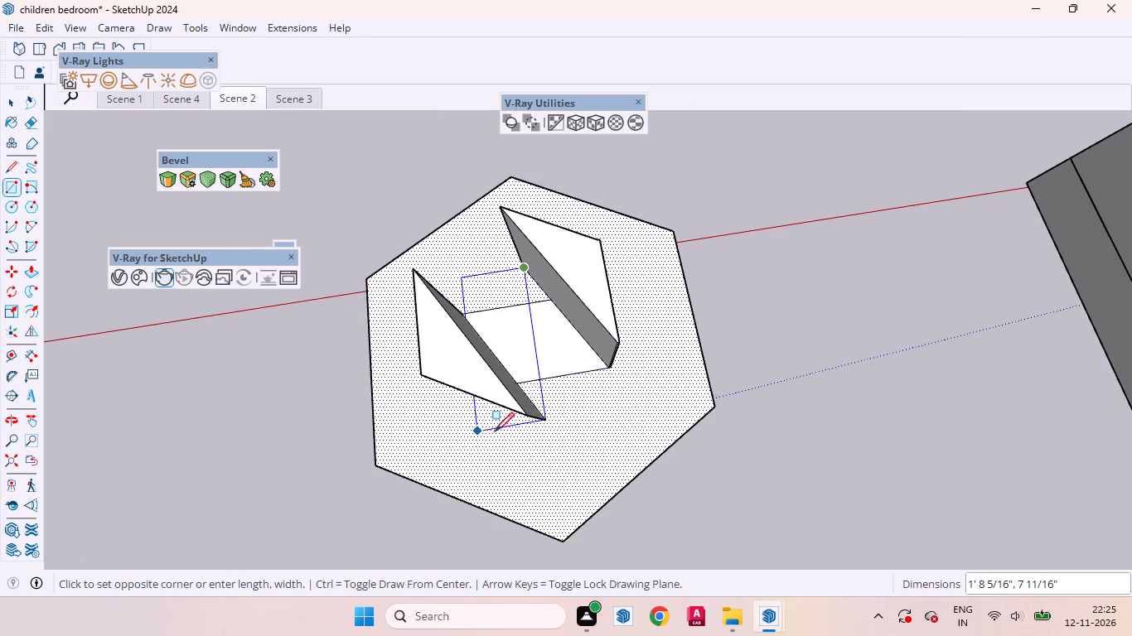
{"action": "left_click", "coordinate": [607, 375]}
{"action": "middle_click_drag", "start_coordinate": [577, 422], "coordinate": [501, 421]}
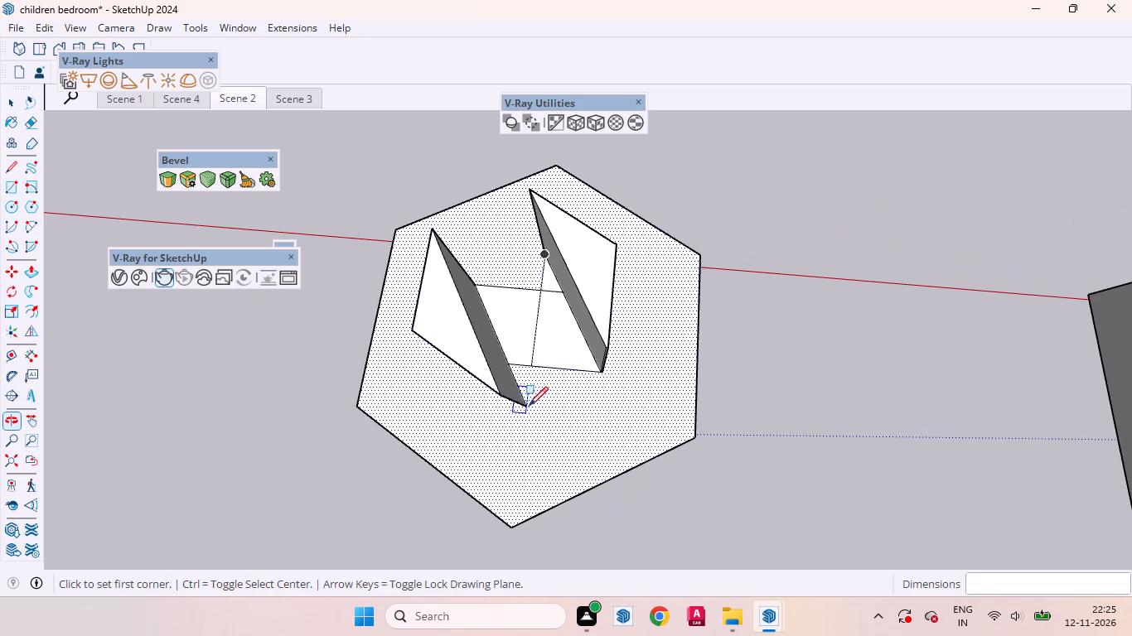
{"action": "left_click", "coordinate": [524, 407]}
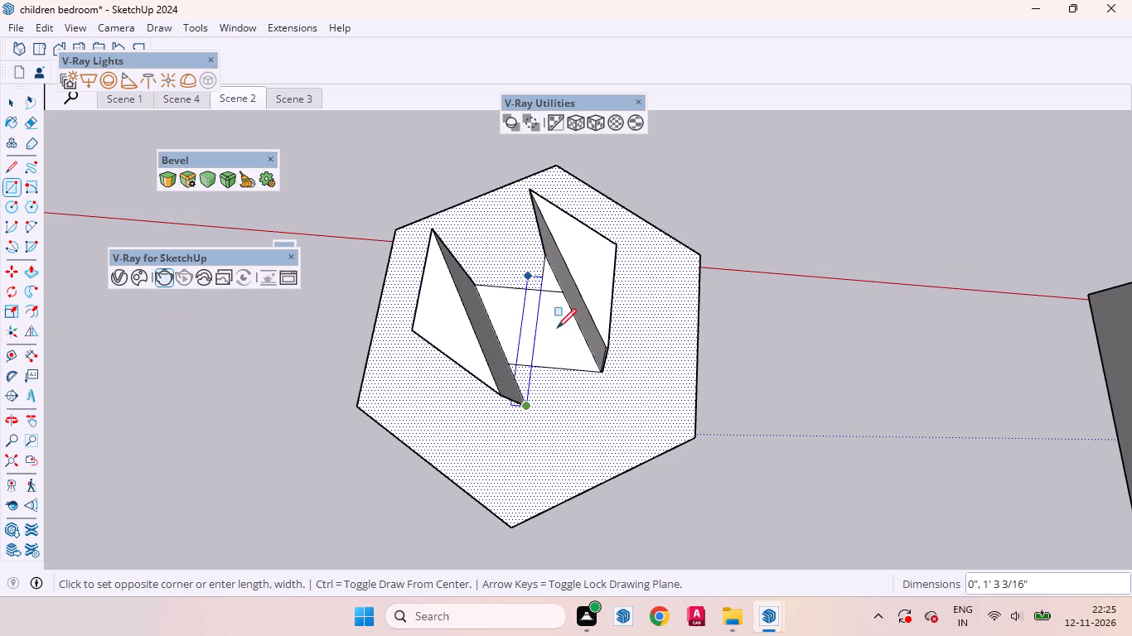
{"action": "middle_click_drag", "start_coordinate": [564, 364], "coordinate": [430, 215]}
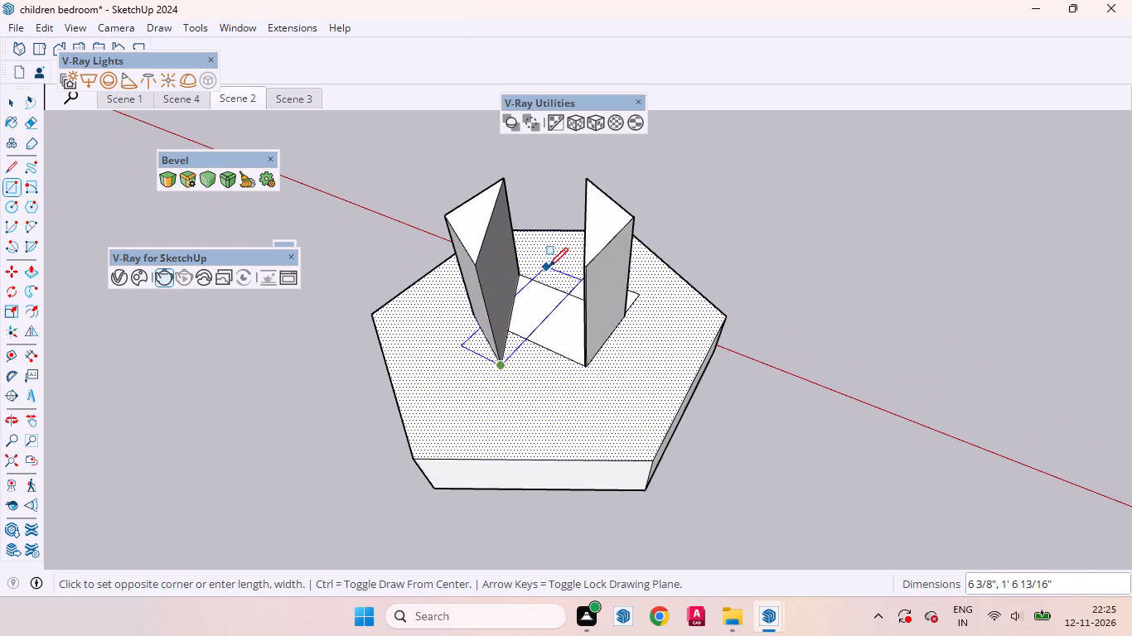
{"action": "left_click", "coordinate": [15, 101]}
Draw a rectangle about 9" by 5" on the base top, between the two prisms' inner foot corners at one channel end.
{"action": "scroll", "coordinate": [709, 393], "scroll_direction": "down", "scroll_amount": 3}
{"action": "middle_click_drag", "start_coordinate": [624, 404], "coordinate": [847, 519]}
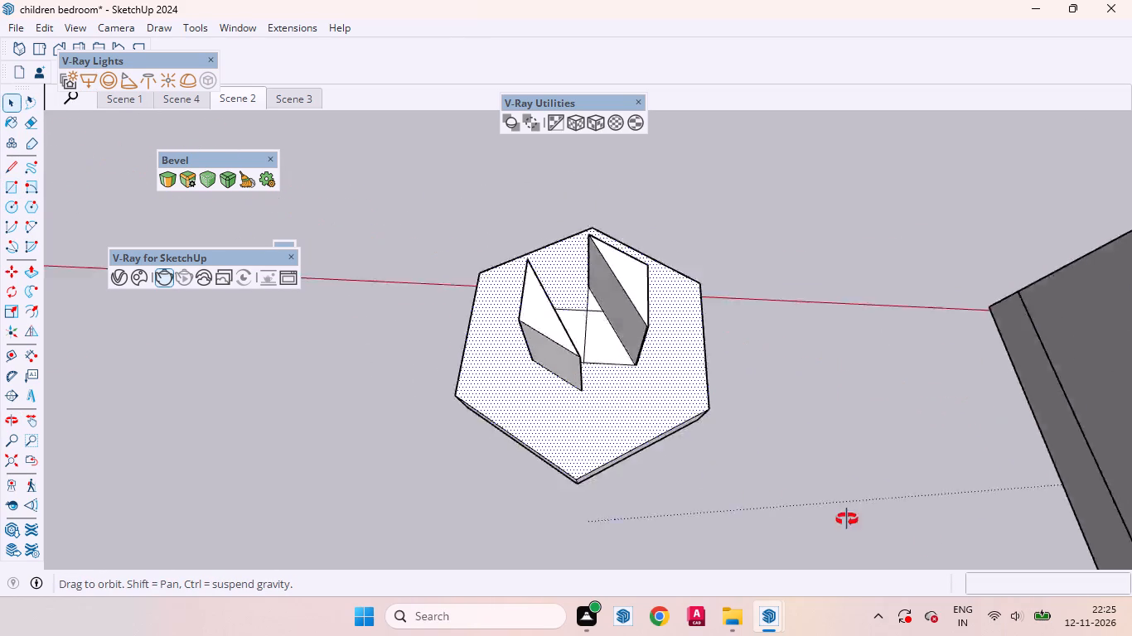
{"action": "middle_click_drag", "start_coordinate": [847, 519], "coordinate": [1022, 619]}
{"action": "scroll", "coordinate": [743, 492], "scroll_direction": "up", "scroll_amount": 5}
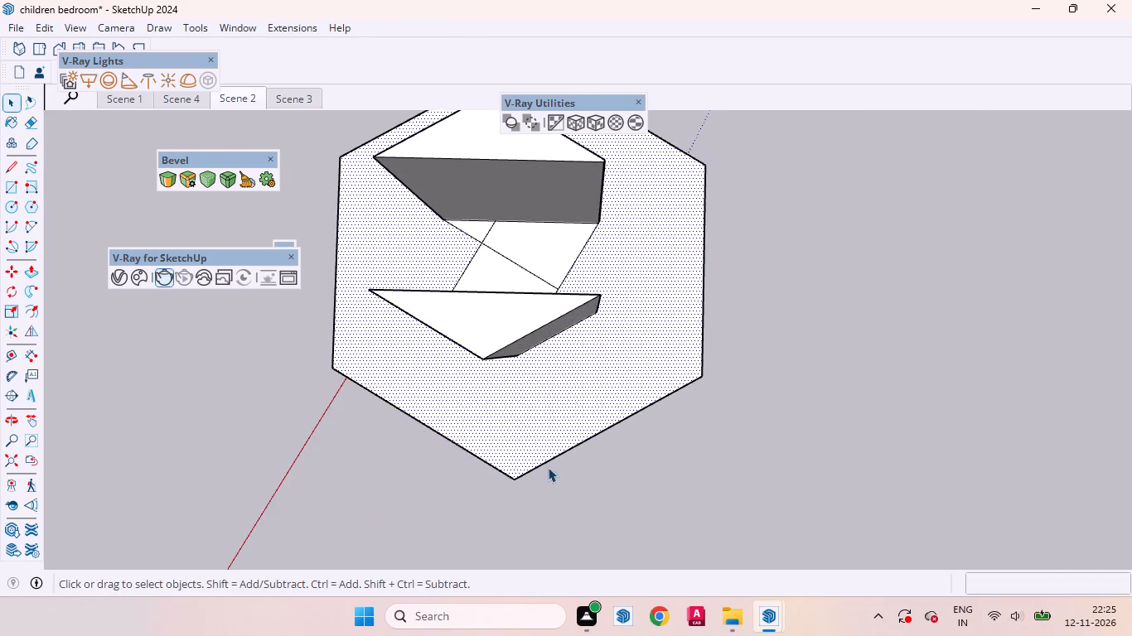
{"action": "scroll", "coordinate": [681, 489], "scroll_direction": "down", "scroll_amount": 2}
{"action": "left_click", "coordinate": [5, 184]}
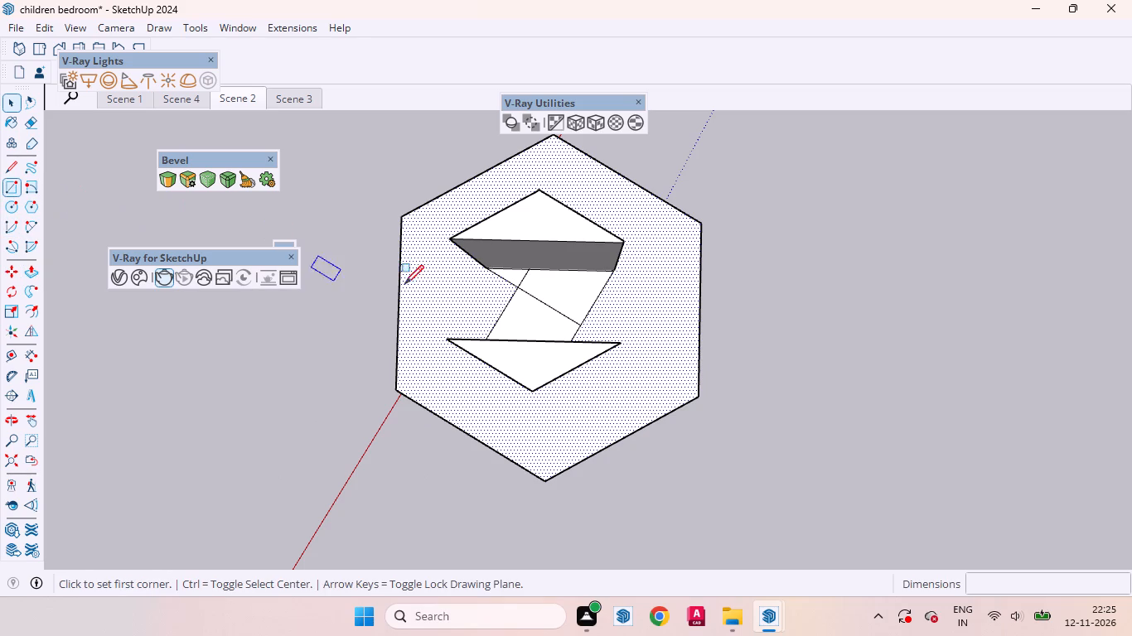
{"action": "left_click", "coordinate": [486, 271]}
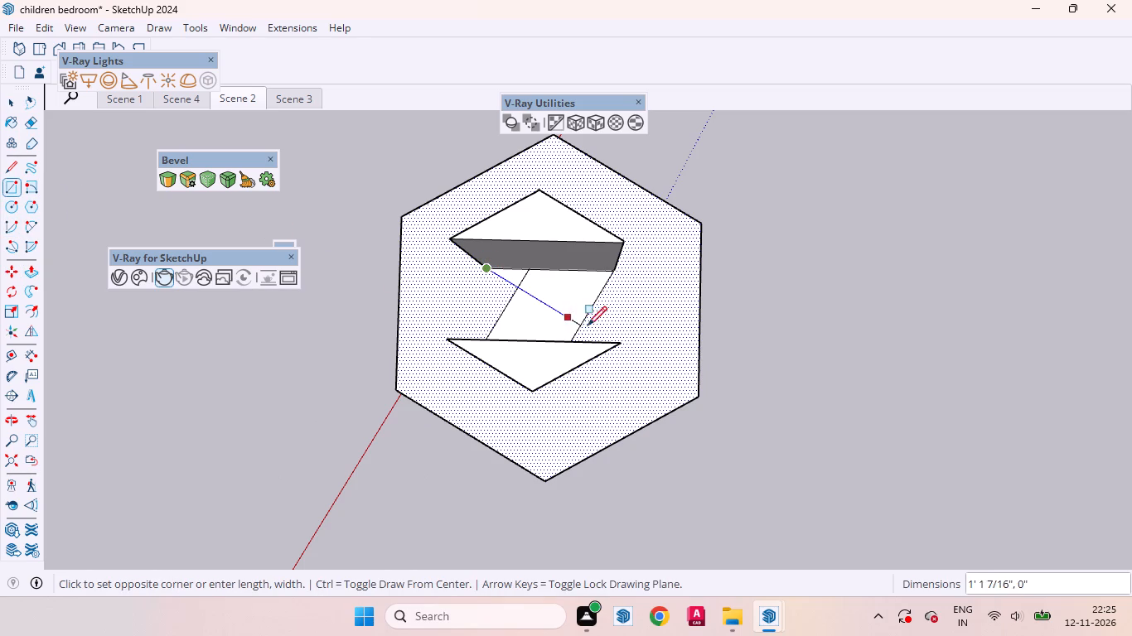
{"action": "scroll", "coordinate": [630, 337], "scroll_direction": "up", "scroll_amount": 2}
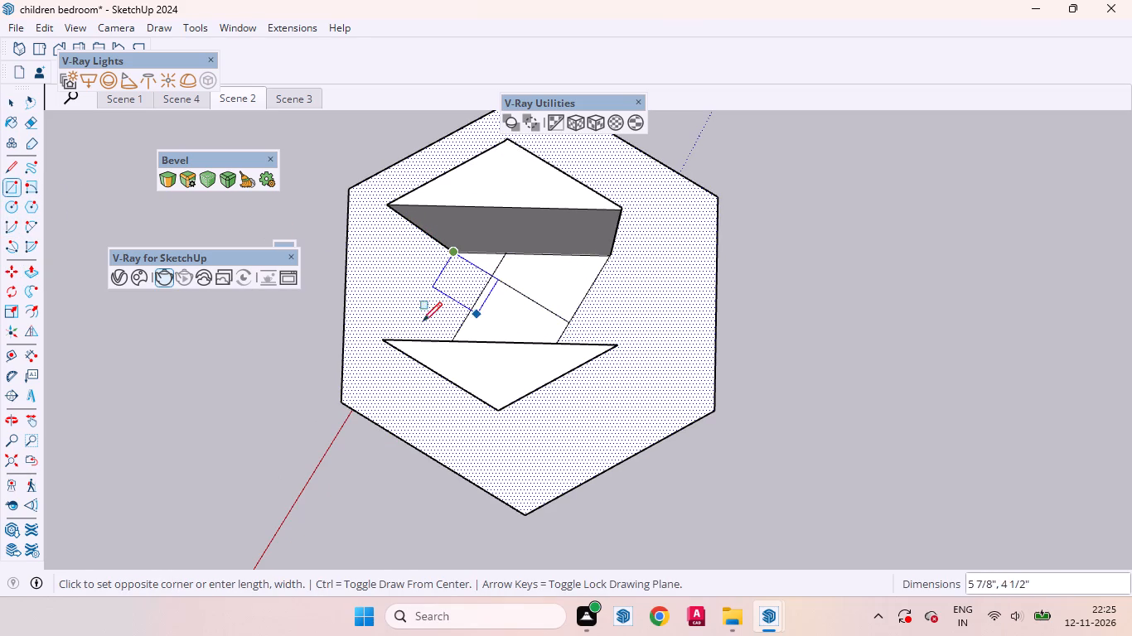
{"action": "middle_click_drag", "start_coordinate": [427, 336], "coordinate": [865, 236]}
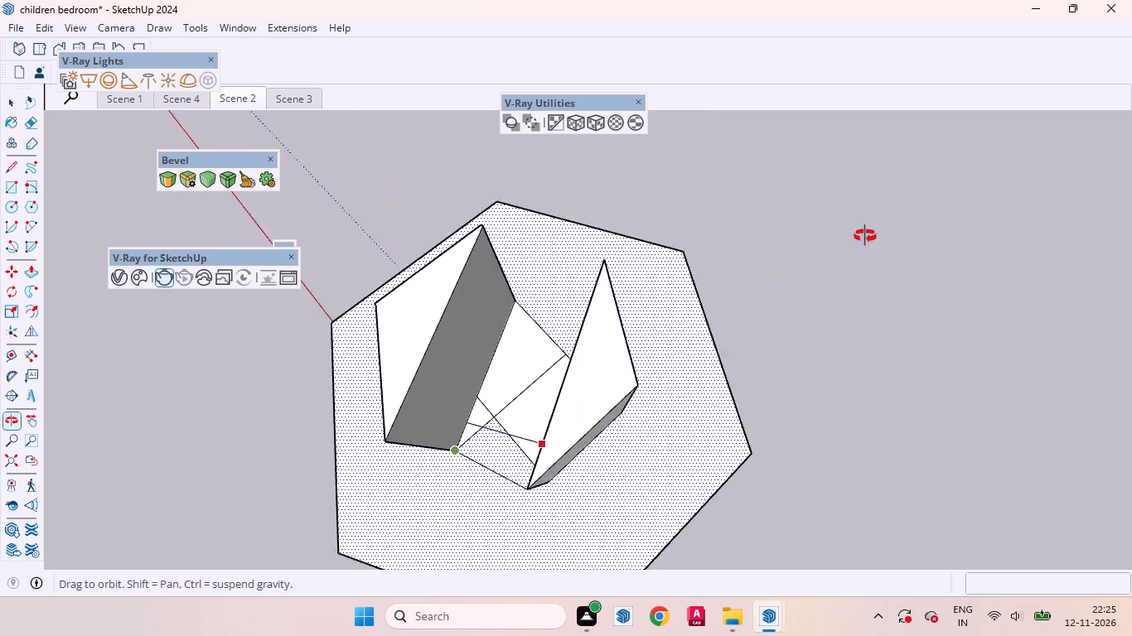
{"action": "middle_click_drag", "start_coordinate": [865, 236], "coordinate": [867, 235]}
{"action": "scroll", "coordinate": [519, 504], "scroll_direction": "up", "scroll_amount": 4}
{"action": "middle_click_drag", "start_coordinate": [612, 494], "coordinate": [783, 369]}
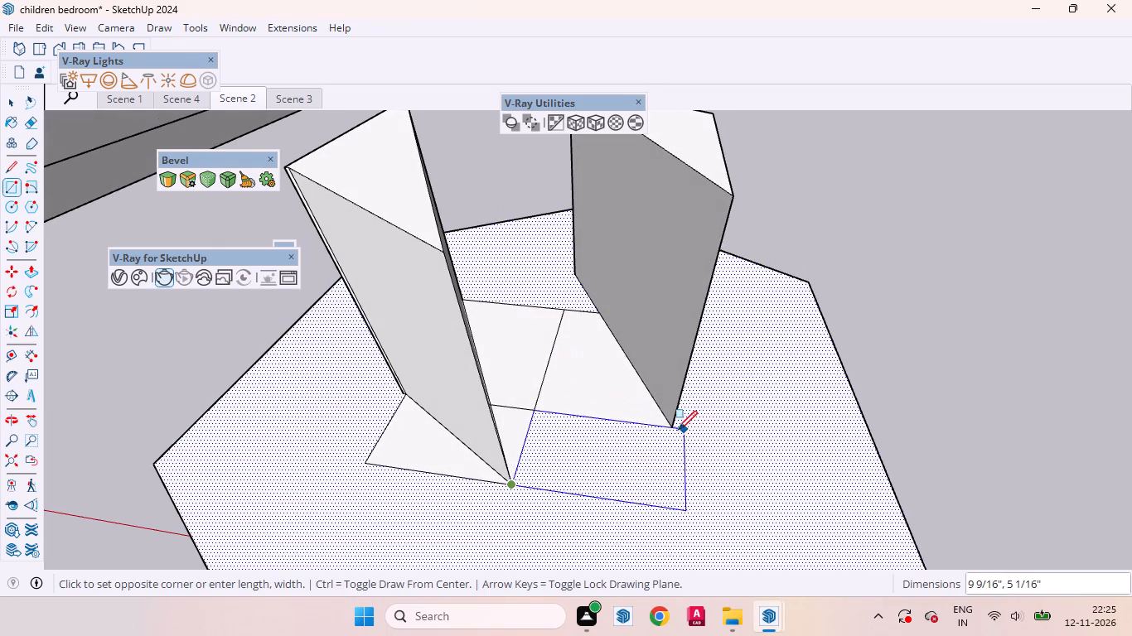
{"action": "left_click", "coordinate": [673, 431]}
Draw a matching rectangle about 8 15/16" by 5 1/16" between the prisms' inner foot corners at the channel's other end.
{"action": "middle_click_drag", "start_coordinate": [594, 494], "coordinate": [1131, 607]}
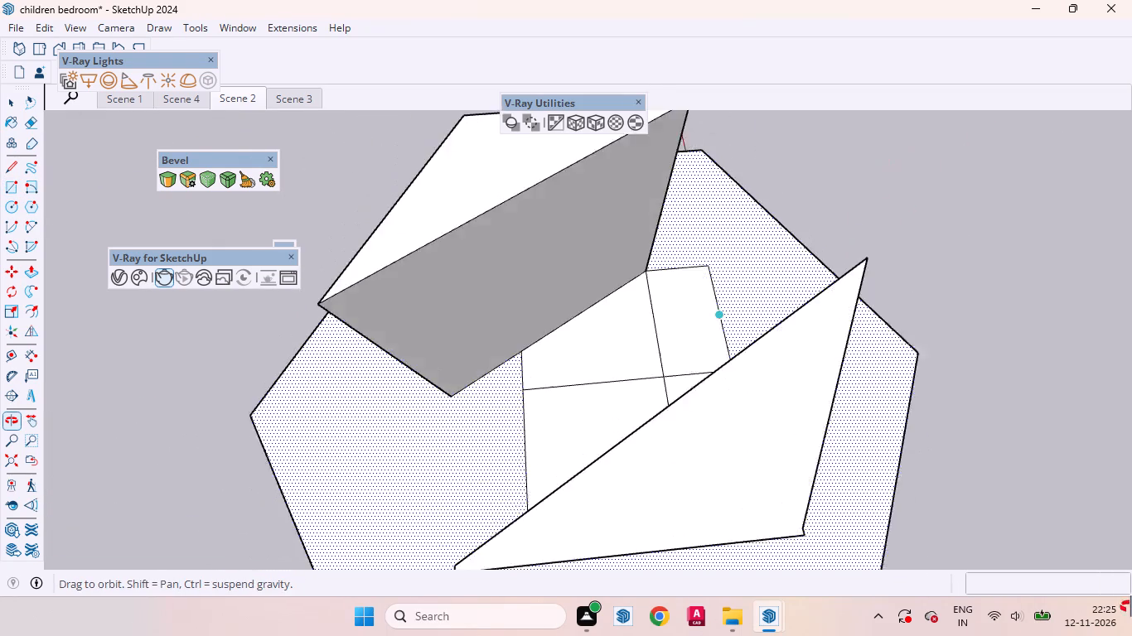
{"action": "middle_click_drag", "start_coordinate": [1131, 607], "coordinate": [1131, 595]}
{"action": "scroll", "coordinate": [561, 468], "scroll_direction": "down", "scroll_amount": 3}
{"action": "middle_click_drag", "start_coordinate": [469, 479], "coordinate": [768, 376]}
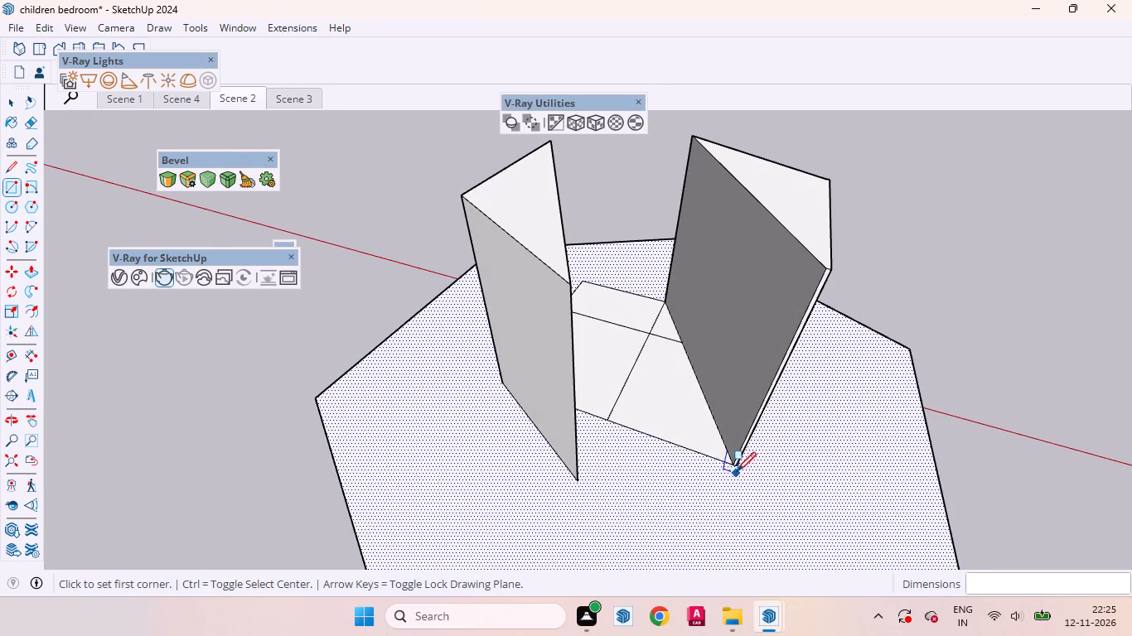
{"action": "left_click", "coordinate": [737, 467]}
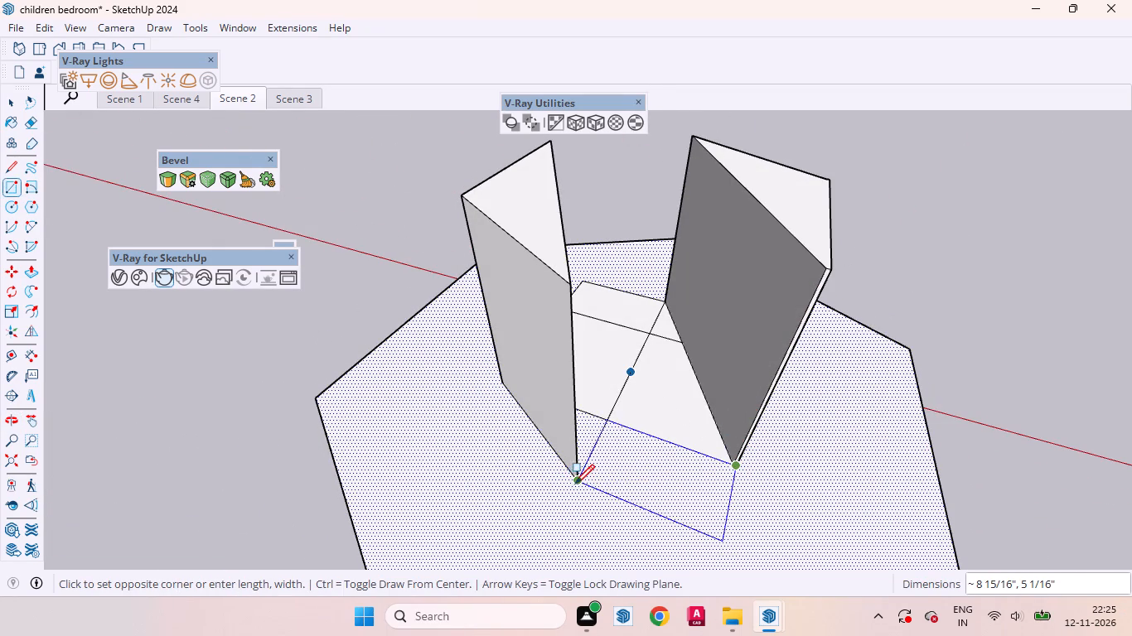
{"action": "left_click", "coordinate": [575, 484]}
{"action": "middle_click_drag", "start_coordinate": [610, 479], "coordinate": [506, 599]}
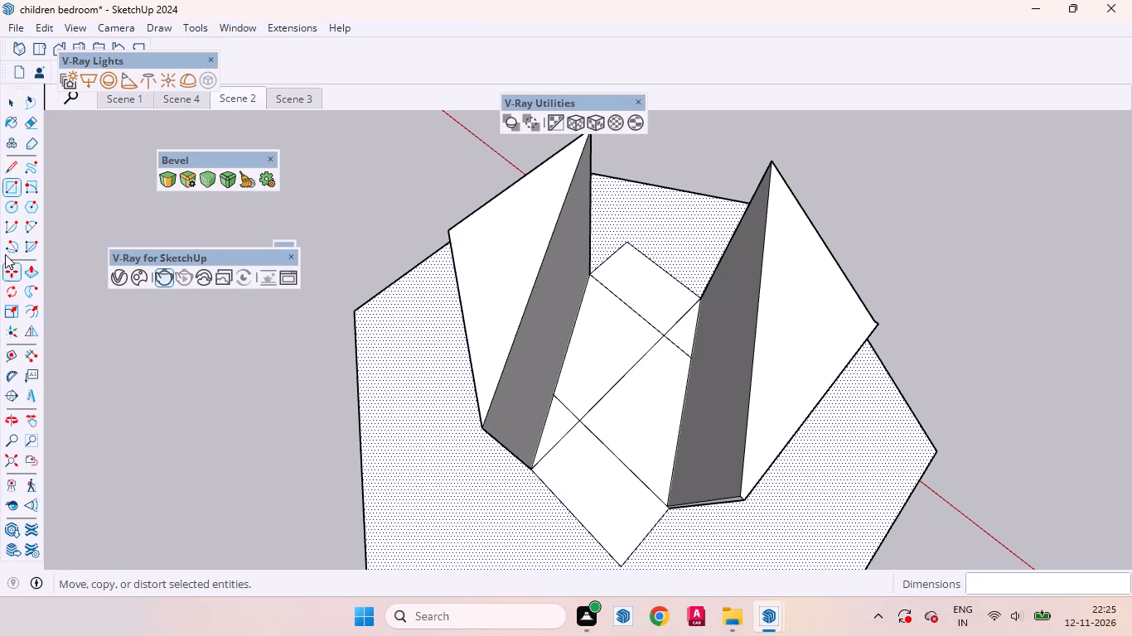
Erase the three short rectangle edges that cross the floor near one end of the channel between the prisms.
{"action": "left_click", "coordinate": [12, 104]}
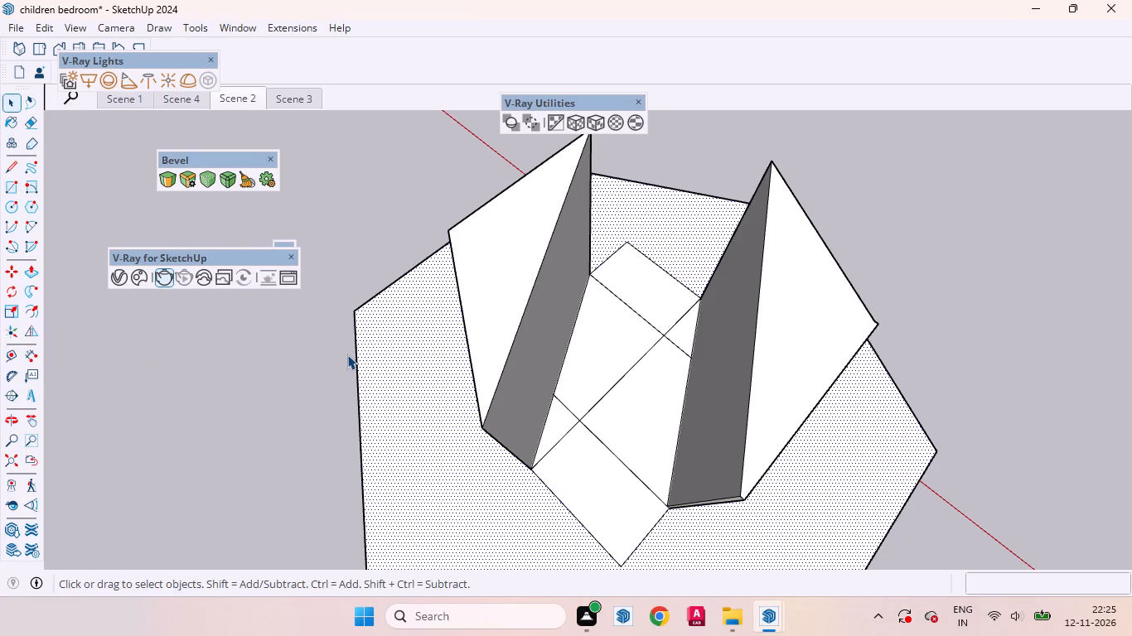
{"action": "scroll", "coordinate": [401, 357], "scroll_direction": "up", "scroll_amount": 2}
{"action": "scroll", "coordinate": [486, 353], "scroll_direction": "up", "scroll_amount": 3}
{"action": "left_click", "coordinate": [728, 308]}
{"action": "right_click", "coordinate": [728, 308]}
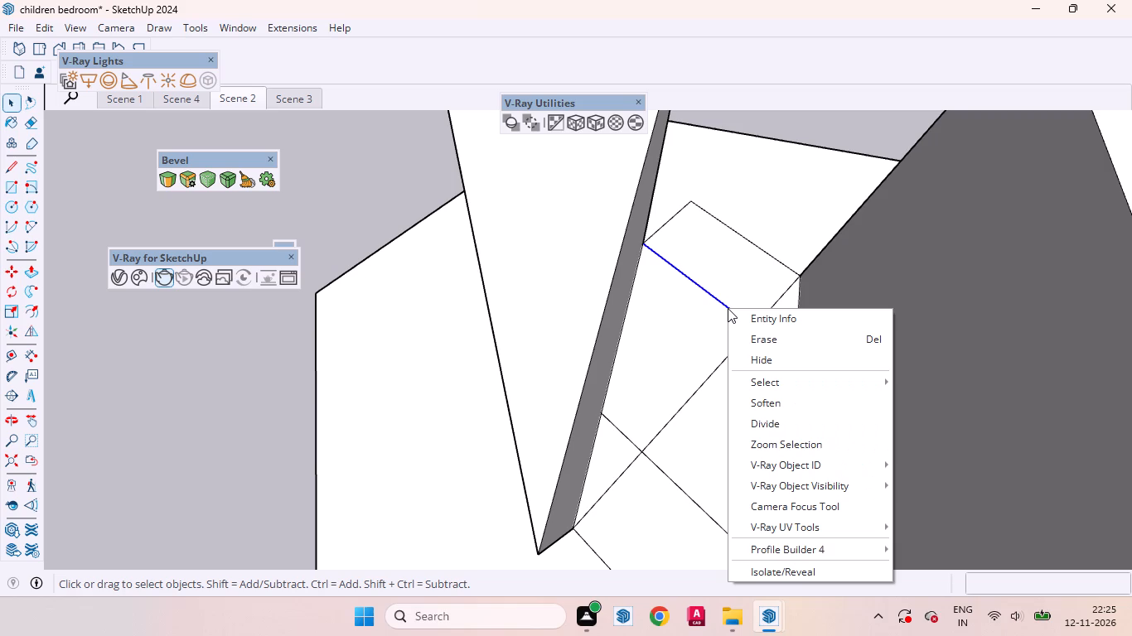
{"action": "left_click", "coordinate": [749, 335]}
{"action": "left_click", "coordinate": [761, 316]}
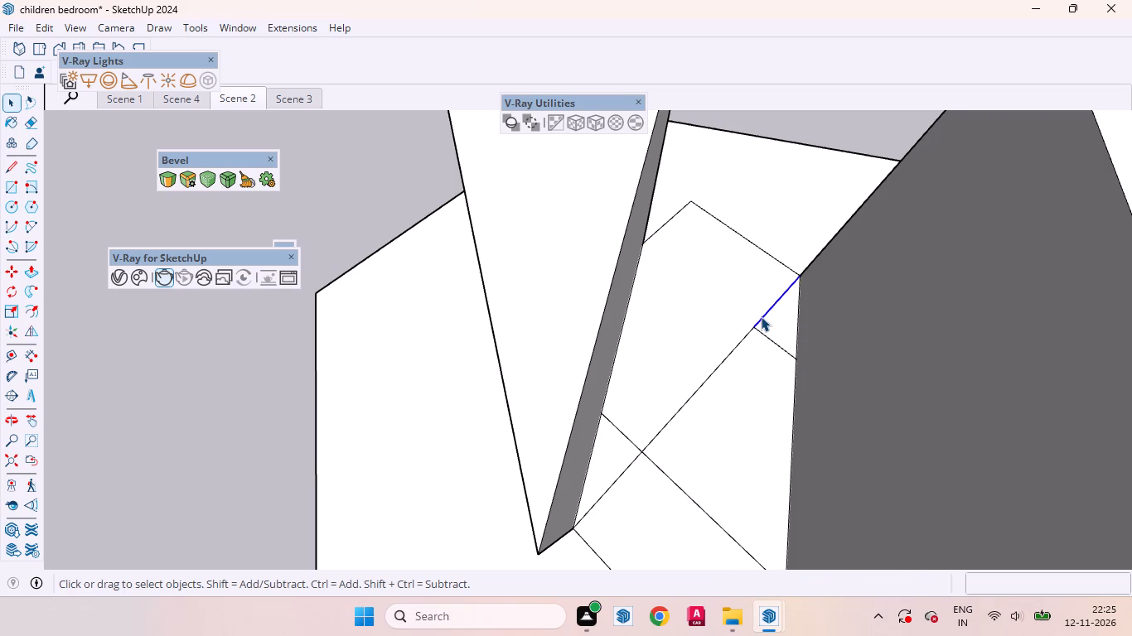
{"action": "right_click", "coordinate": [761, 316]}
{"action": "left_click", "coordinate": [776, 347]}
{"action": "left_click", "coordinate": [767, 341]}
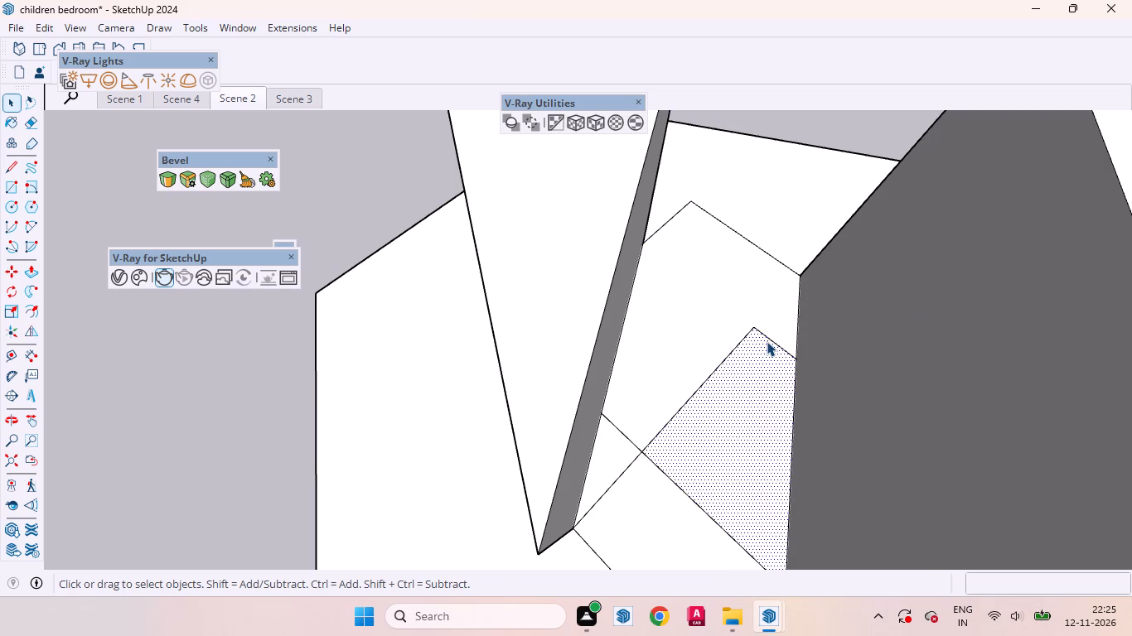
{"action": "left_click", "coordinate": [767, 339]}
{"action": "right_click", "coordinate": [767, 339]}
{"action": "left_click", "coordinate": [779, 364]}
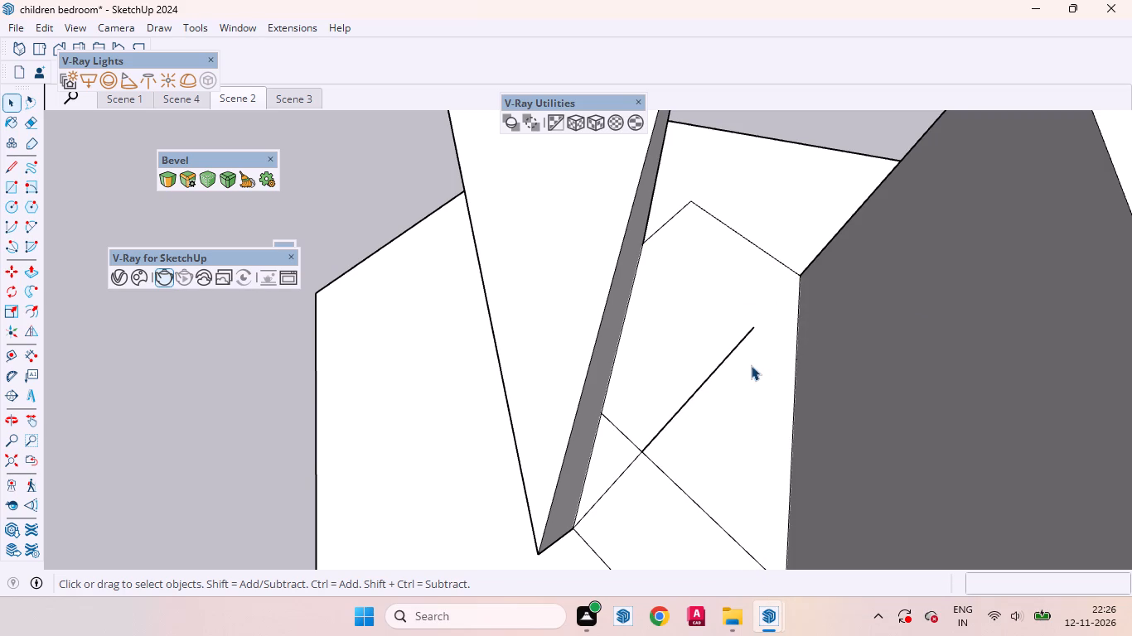
Erase the remaining four crossing line segments inside the channel, leaving one undivided face between the prisms.
{"action": "left_click", "coordinate": [723, 357]}
{"action": "right_click", "coordinate": [723, 357]}
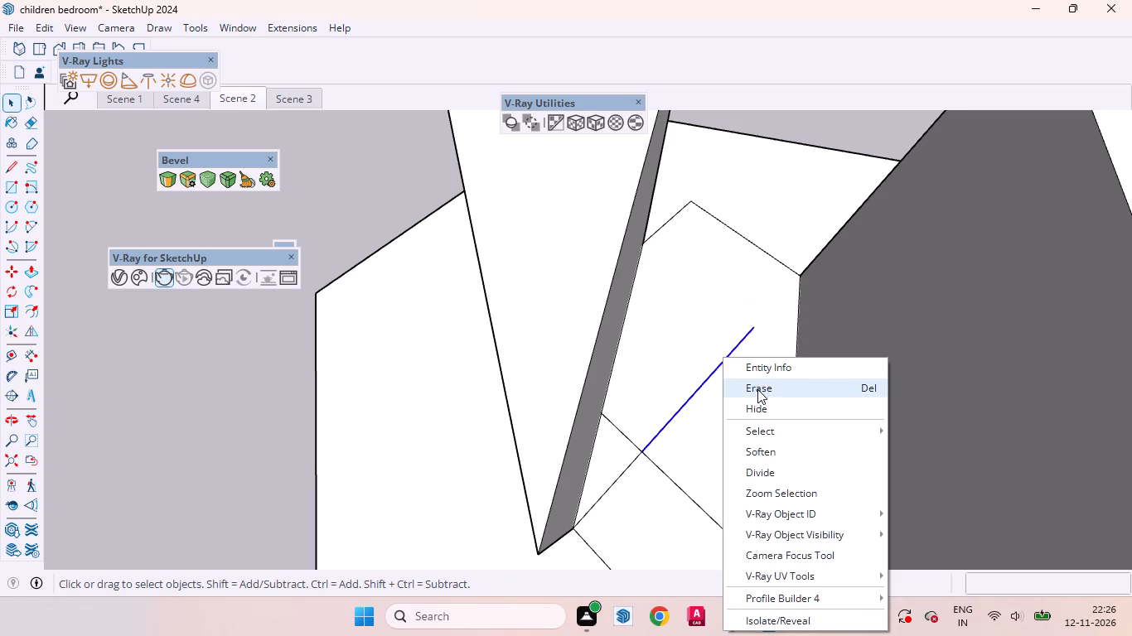
{"action": "left_click", "coordinate": [757, 389]}
{"action": "left_click", "coordinate": [651, 457]}
{"action": "right_click", "coordinate": [651, 457]}
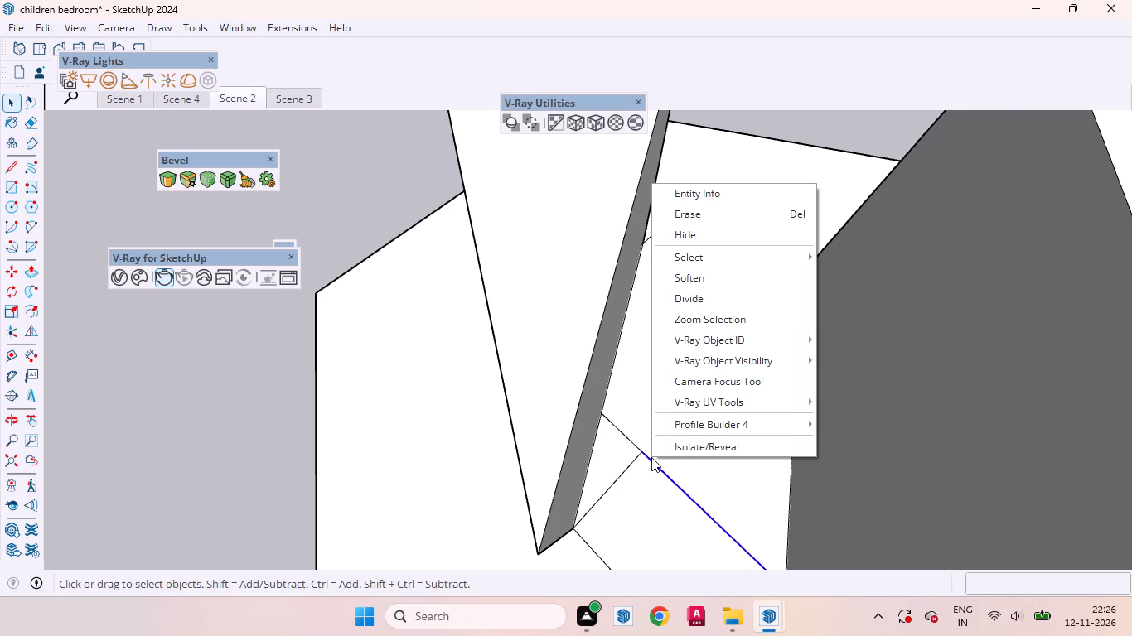
{"action": "left_click", "coordinate": [682, 210]}
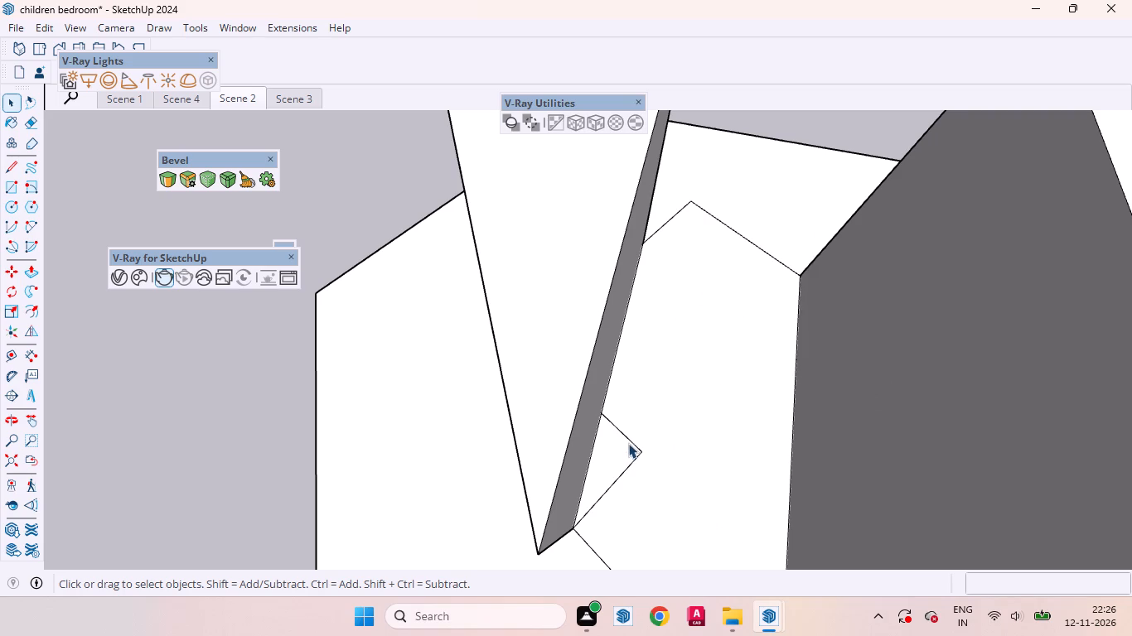
{"action": "left_click", "coordinate": [630, 439]}
{"action": "right_click", "coordinate": [631, 439]}
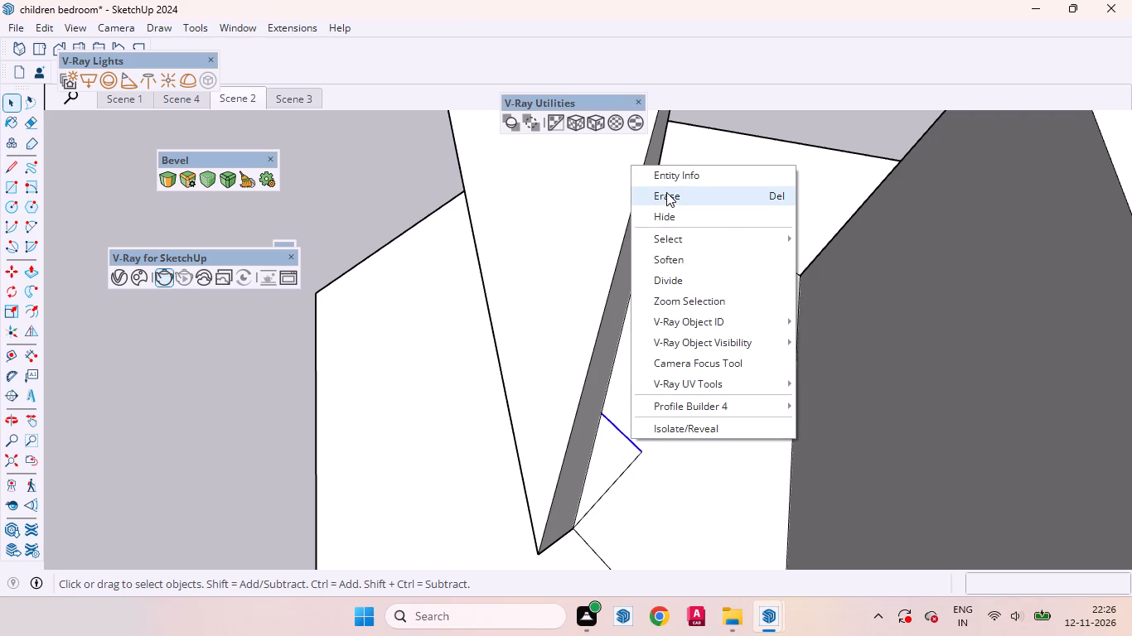
{"action": "left_click", "coordinate": [666, 192]}
{"action": "left_click", "coordinate": [622, 476]}
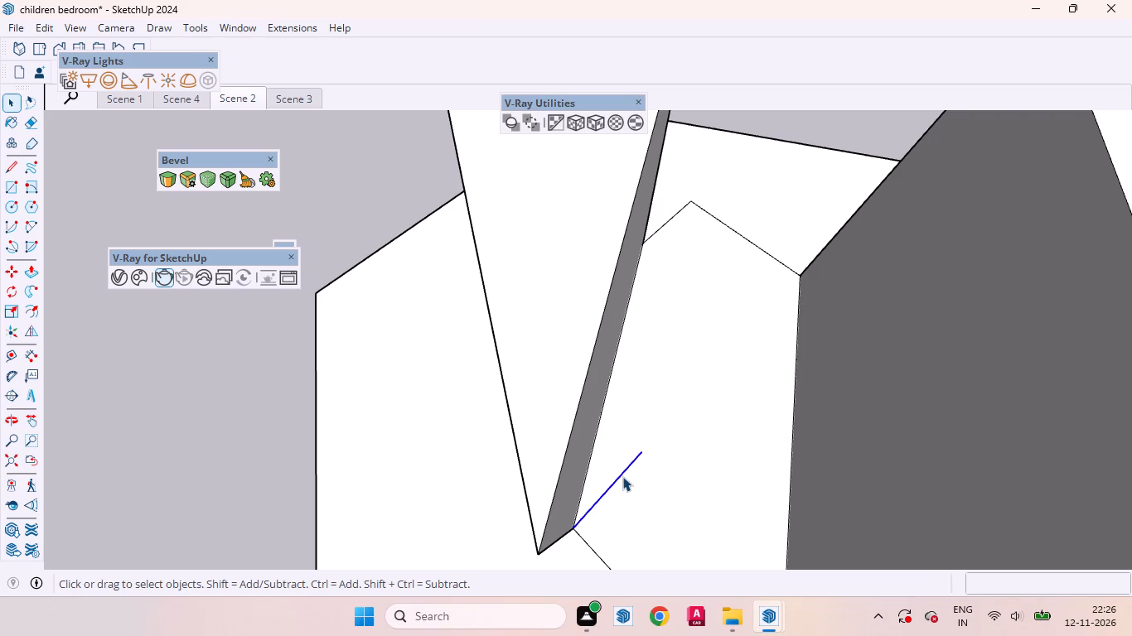
{"action": "right_click", "coordinate": [622, 476]}
{"action": "left_click", "coordinate": [660, 234]}
Push/Pull the cleaned face between the prisms up 1' 2 7/8", level with the prism tops.
{"action": "left_click", "coordinate": [657, 384]}
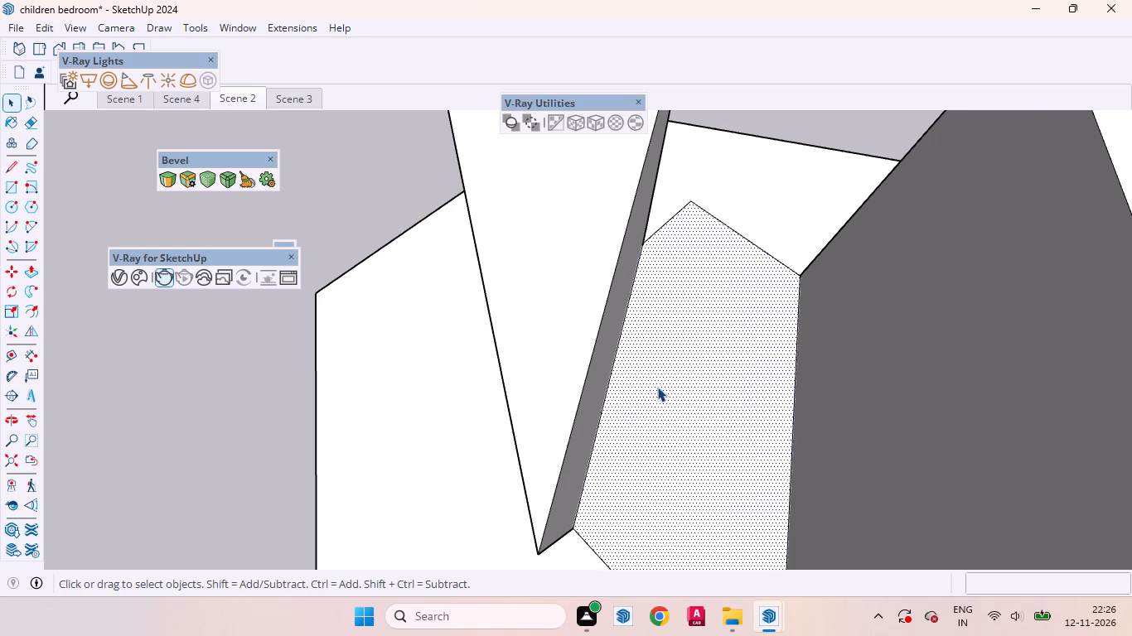
{"action": "scroll", "coordinate": [511, 408], "scroll_direction": "down", "scroll_amount": 9}
{"action": "scroll", "coordinate": [503, 337], "scroll_direction": "down", "scroll_amount": 3}
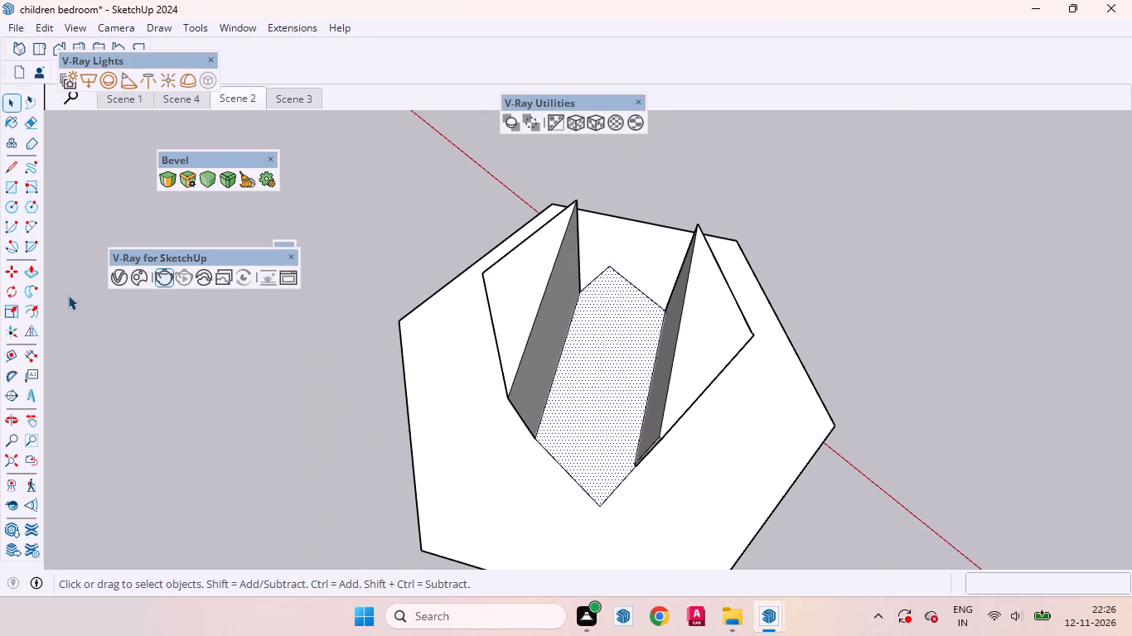
{"action": "left_click", "coordinate": [33, 272]}
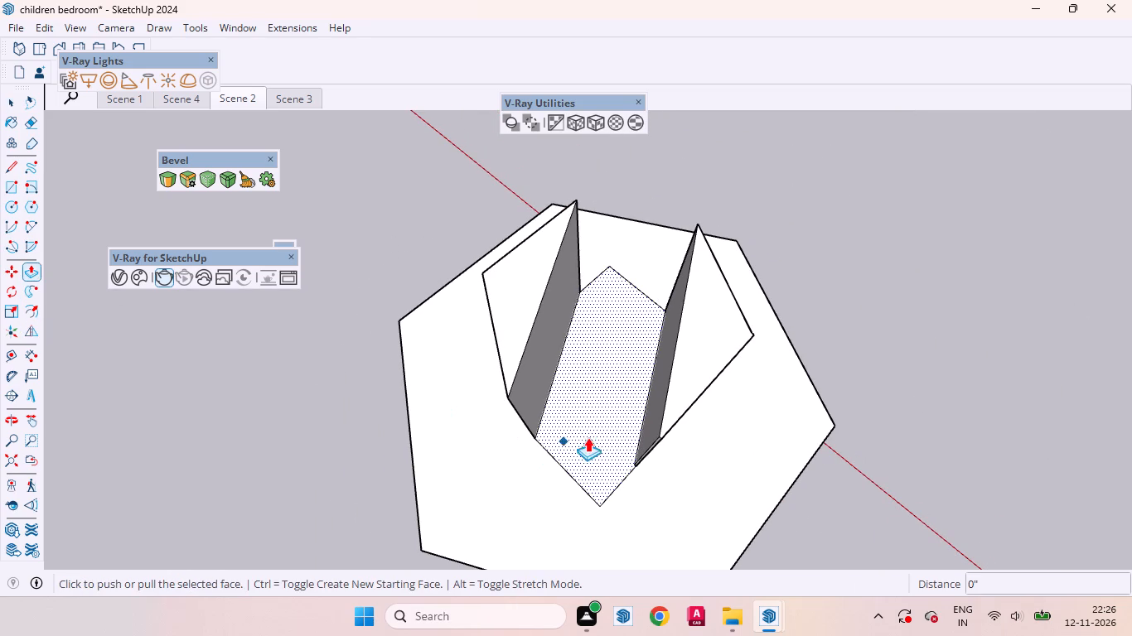
{"action": "left_click", "coordinate": [599, 427]}
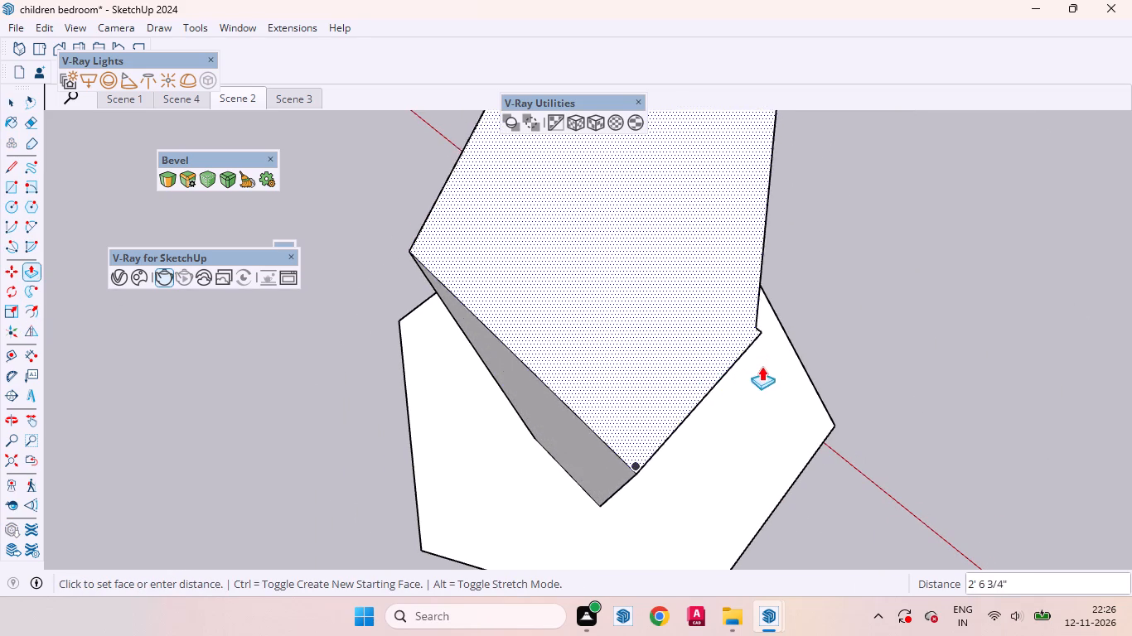
{"action": "middle_click_drag", "start_coordinate": [736, 374], "coordinate": [437, 257]}
{"action": "left_click", "coordinate": [621, 345]}
Examine the raised centre block and adjoining prisms on the hexagonal base from several sides and from farther away.
{"action": "scroll", "coordinate": [522, 373], "scroll_direction": "up", "scroll_amount": 2}
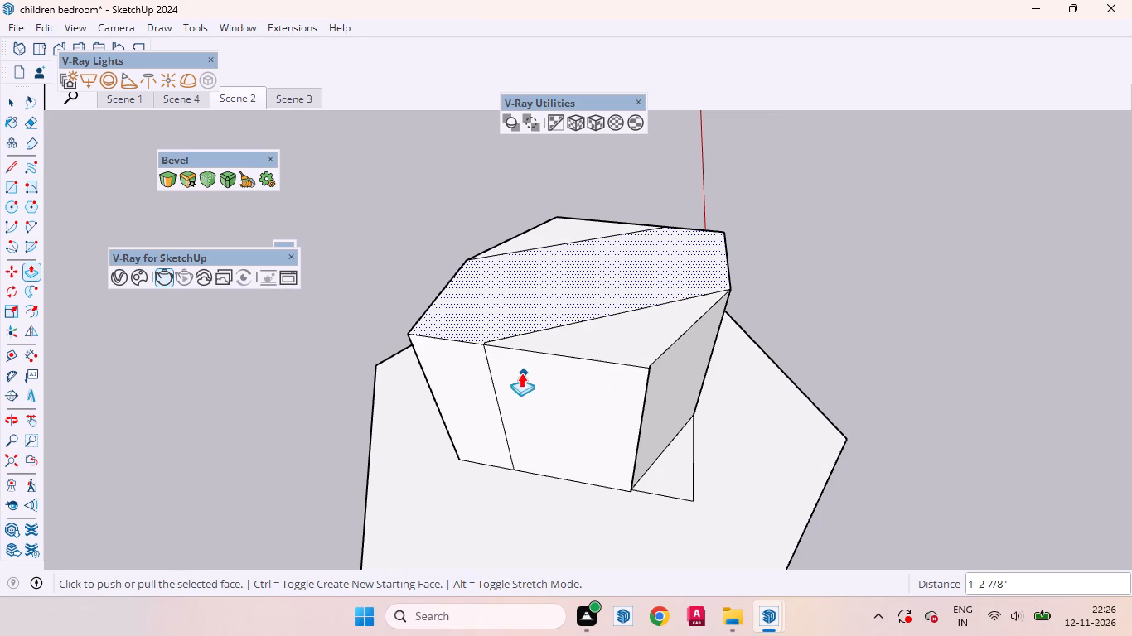
{"action": "scroll", "coordinate": [521, 373], "scroll_direction": "up", "scroll_amount": 3}
{"action": "scroll", "coordinate": [558, 387], "scroll_direction": "down", "scroll_amount": 2}
{"action": "middle_click_drag", "start_coordinate": [751, 501], "coordinate": [134, 580]}
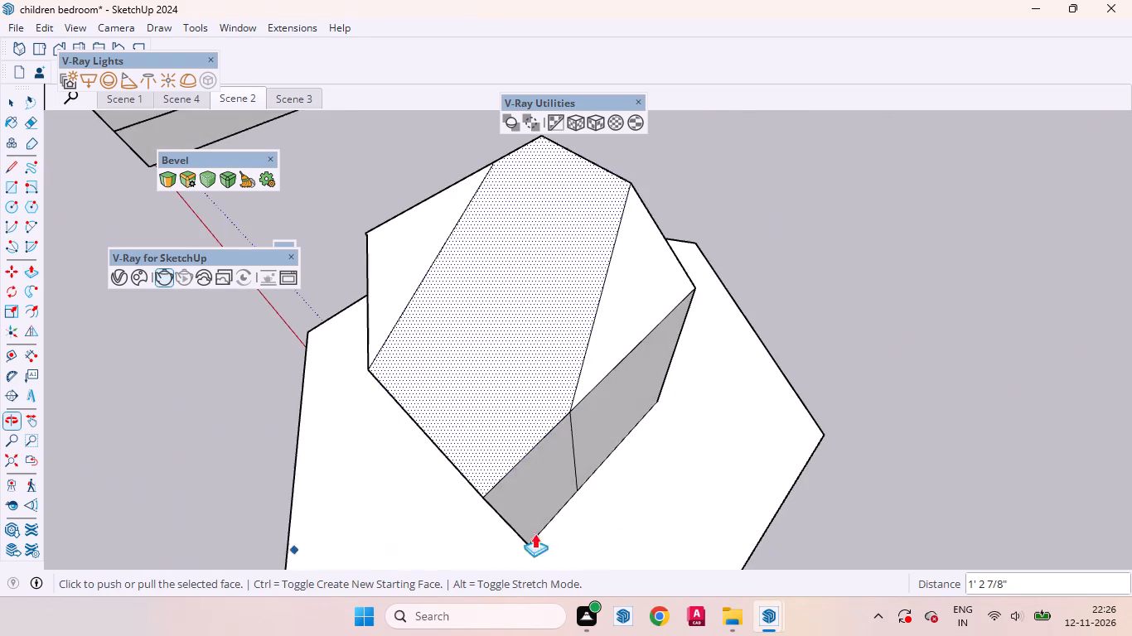
{"action": "scroll", "coordinate": [632, 537], "scroll_direction": "down", "scroll_amount": 4}
{"action": "scroll", "coordinate": [781, 513], "scroll_direction": "down", "scroll_amount": 3}
{"action": "scroll", "coordinate": [880, 473], "scroll_direction": "down", "scroll_amount": 3}
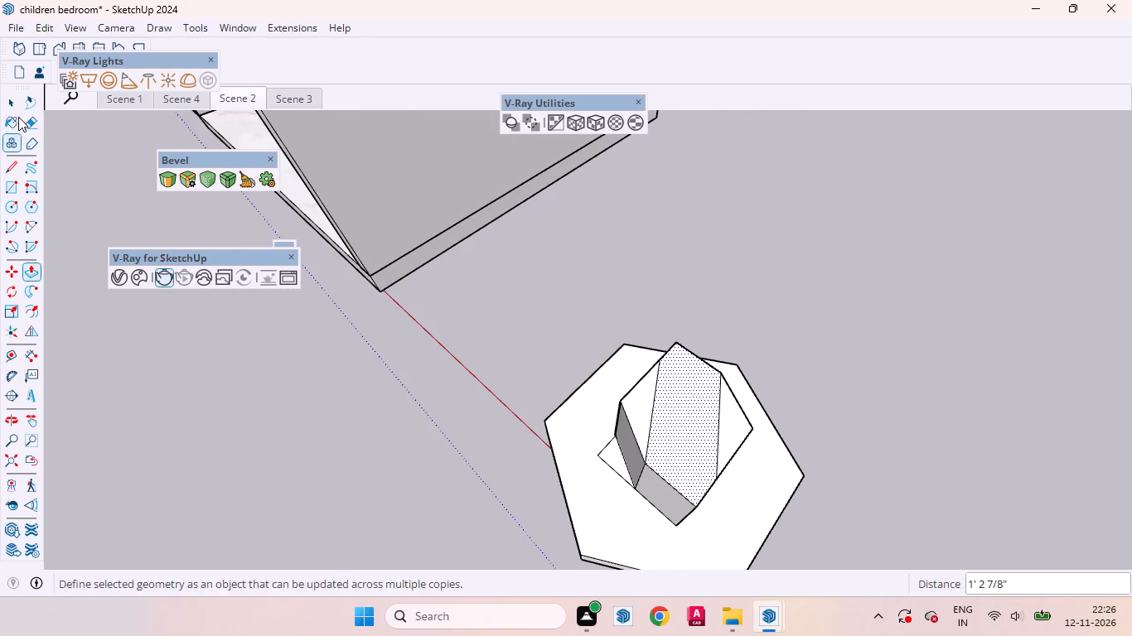
{"action": "left_click", "coordinate": [18, 108]}
{"action": "scroll", "coordinate": [689, 444], "scroll_direction": "down", "scroll_amount": 3}
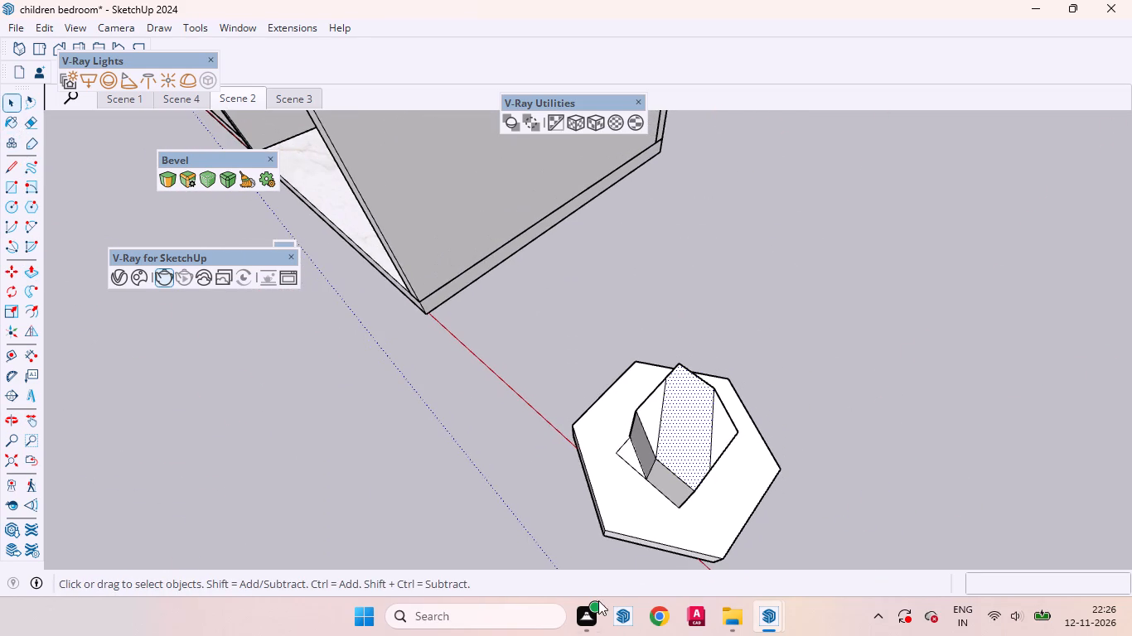
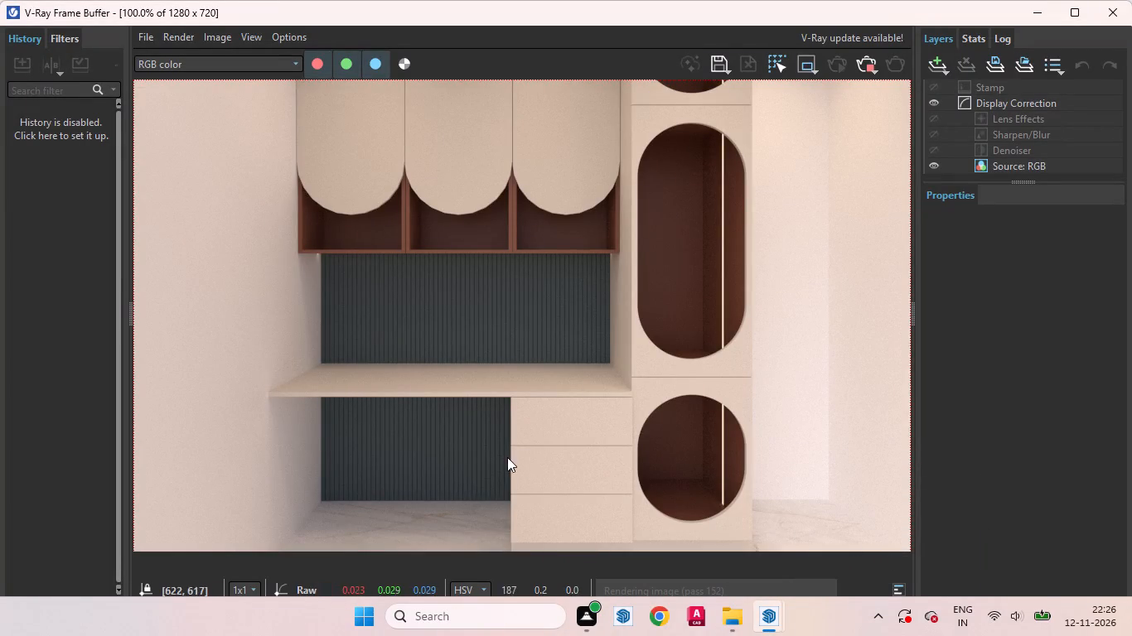
Examine the rendered study unit close up and in full, covering the overhead shutters, fluted panel, desk and tall capsule-shaped cabinets.
{"action": "scroll", "coordinate": [662, 454], "scroll_direction": "down", "scroll_amount": 1}
{"action": "scroll", "coordinate": [487, 265], "scroll_direction": "up", "scroll_amount": 2}
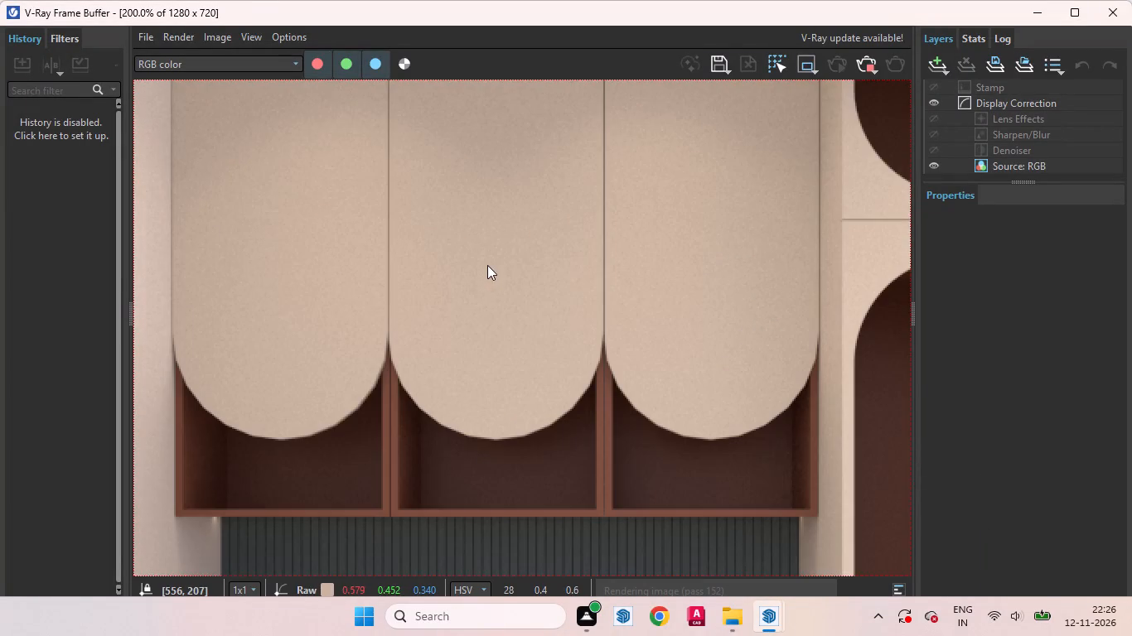
{"action": "scroll", "coordinate": [462, 431], "scroll_direction": "down", "scroll_amount": 1}
{"action": "scroll", "coordinate": [581, 428], "scroll_direction": "down", "scroll_amount": 1}
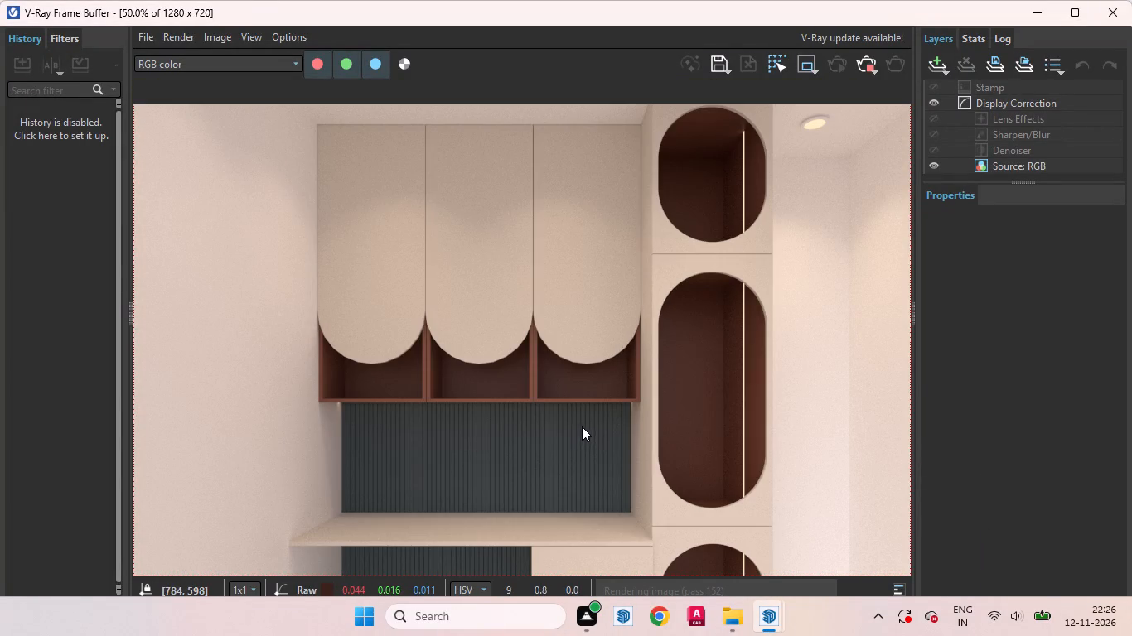
{"action": "scroll", "coordinate": [389, 260], "scroll_direction": "up", "scroll_amount": 1}
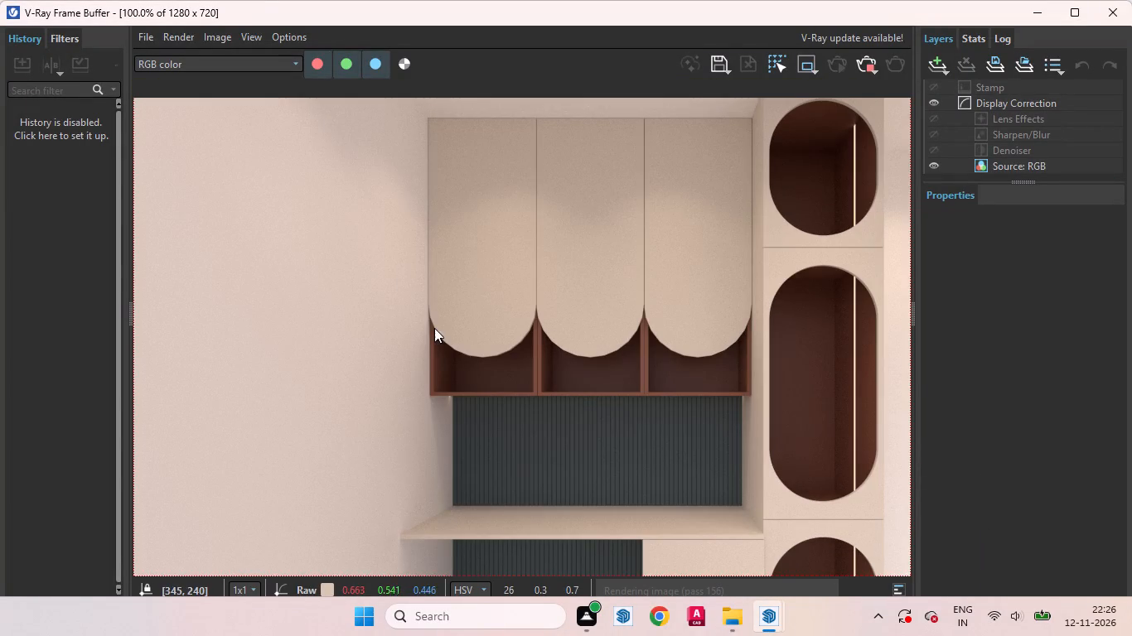
{"action": "middle_click_drag", "start_coordinate": [620, 361], "coordinate": [516, 301]}
{"action": "middle_click_drag", "start_coordinate": [710, 277], "coordinate": [611, 308]}
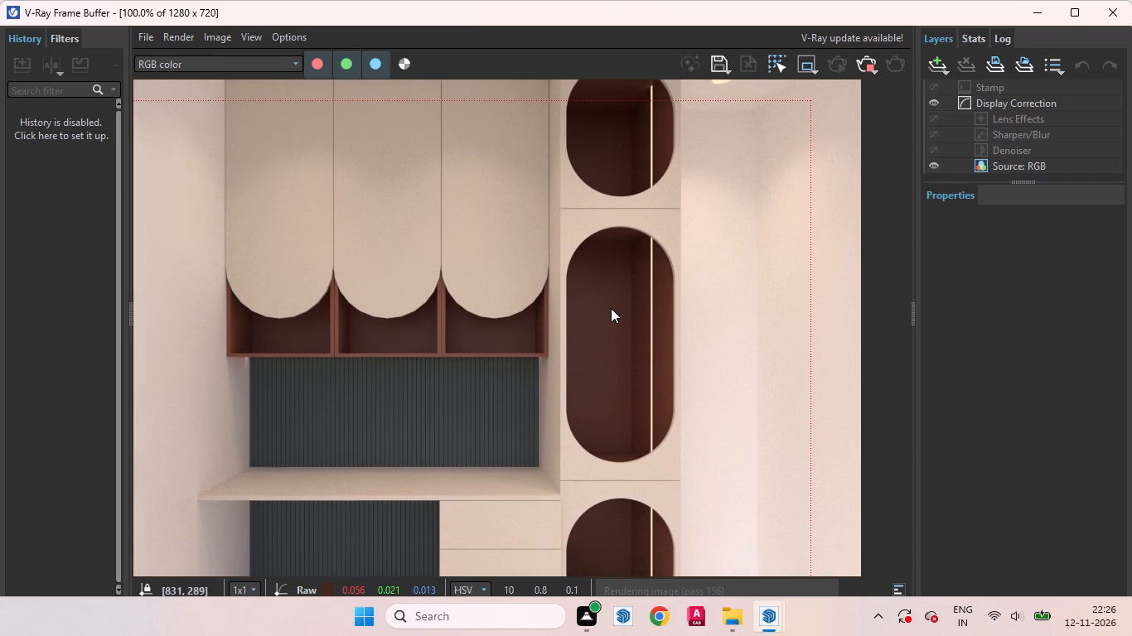
{"action": "middle_click_drag", "start_coordinate": [611, 308], "coordinate": [611, 318]}
{"action": "scroll", "coordinate": [625, 354], "scroll_direction": "down", "scroll_amount": 1}
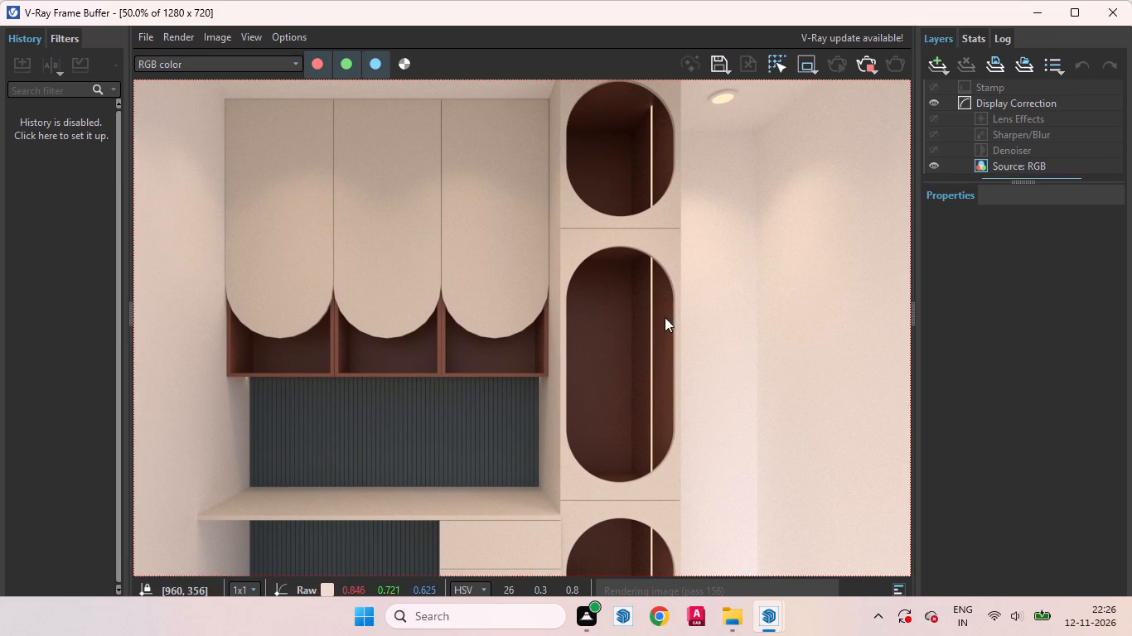
{"action": "middle_click_drag", "start_coordinate": [601, 435], "coordinate": [636, 364]}
{"action": "scroll", "coordinate": [525, 440], "scroll_direction": "up", "scroll_amount": 1}
{"action": "middle_click_drag", "start_coordinate": [492, 455], "coordinate": [576, 588]}
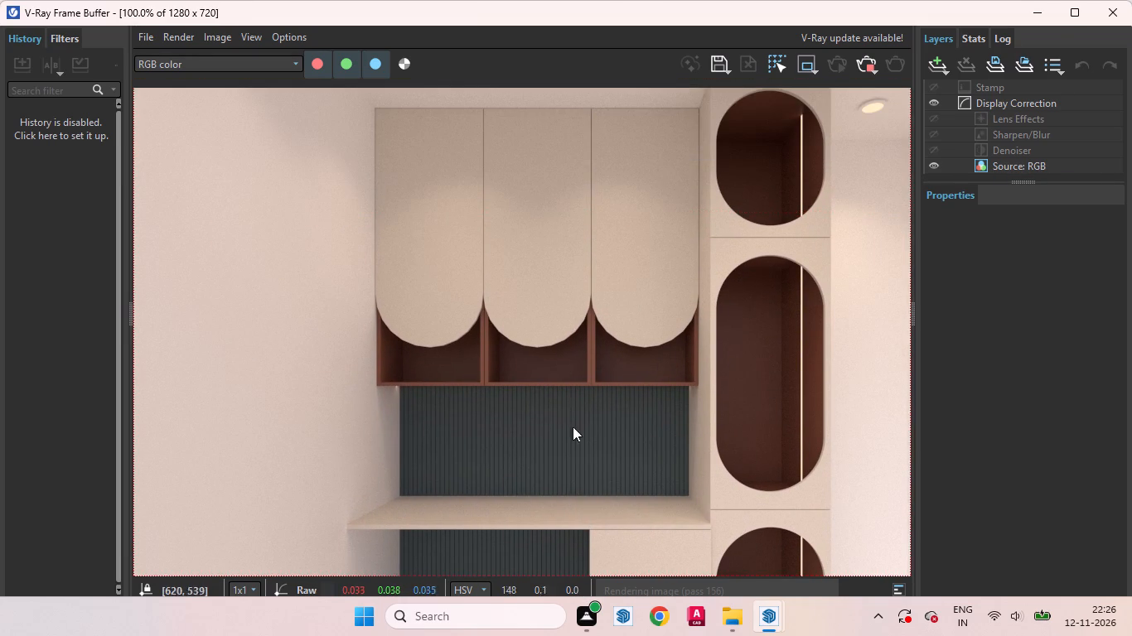
{"action": "scroll", "coordinate": [572, 348], "scroll_direction": "down", "scroll_amount": 1}
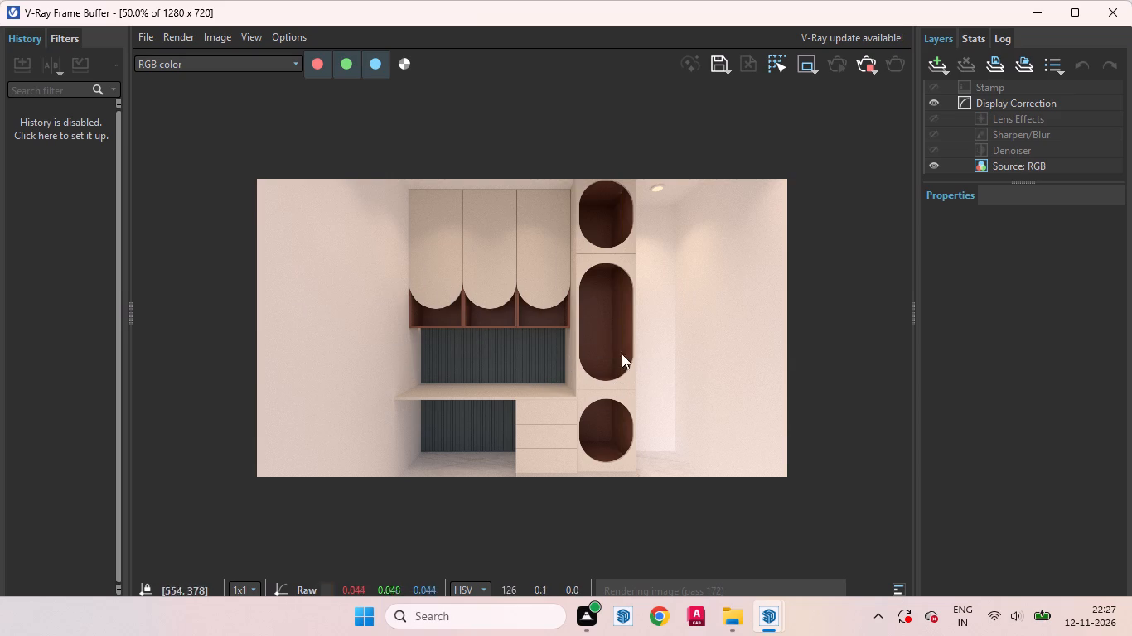
{"action": "scroll", "coordinate": [596, 360], "scroll_direction": "up", "scroll_amount": 1}
{"action": "middle_click_drag", "start_coordinate": [592, 373], "coordinate": [773, 523]}
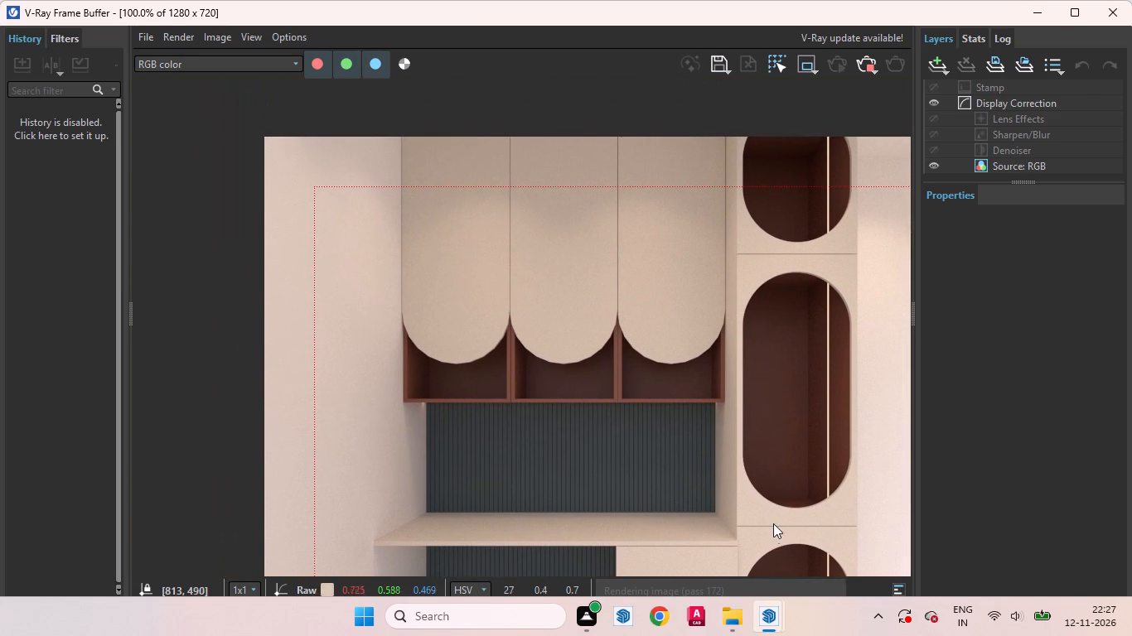
{"action": "middle_click_drag", "start_coordinate": [773, 523], "coordinate": [772, 529]}
{"action": "middle_click_drag", "start_coordinate": [708, 336], "coordinate": [628, 290]}
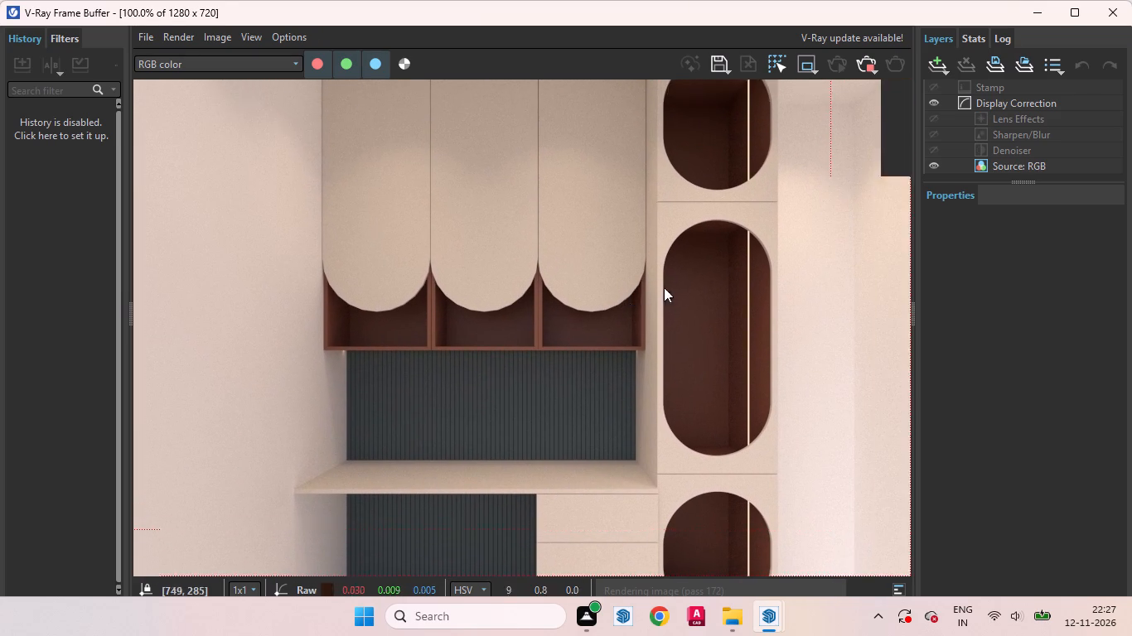
{"action": "scroll", "coordinate": [696, 291], "scroll_direction": "down", "scroll_amount": 1}
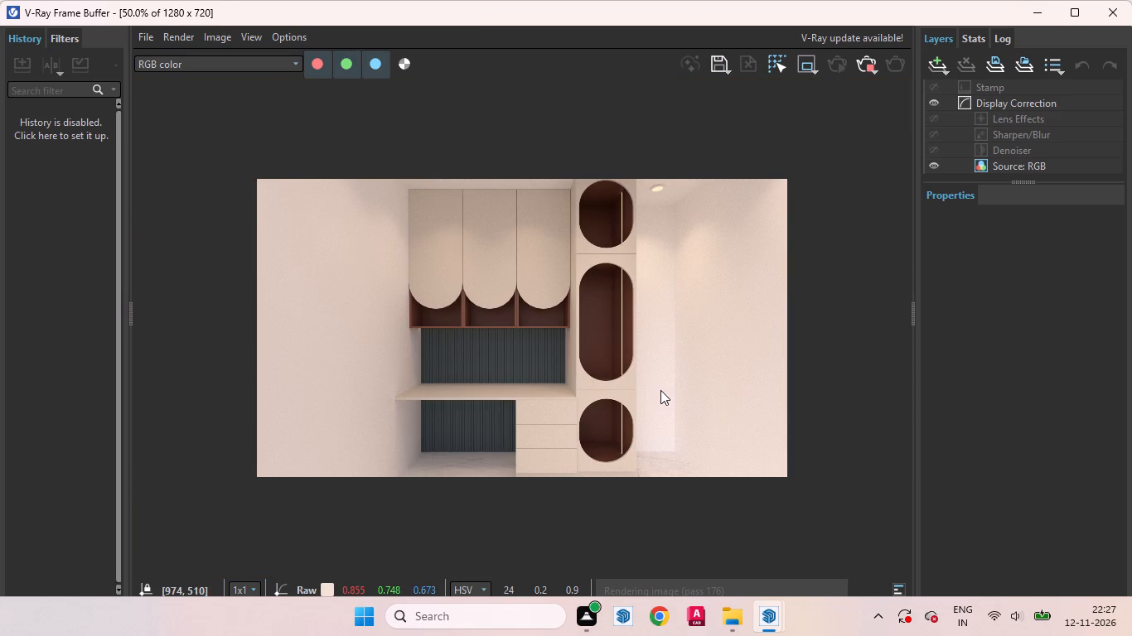
{"action": "left_click", "coordinate": [1035, 7]}
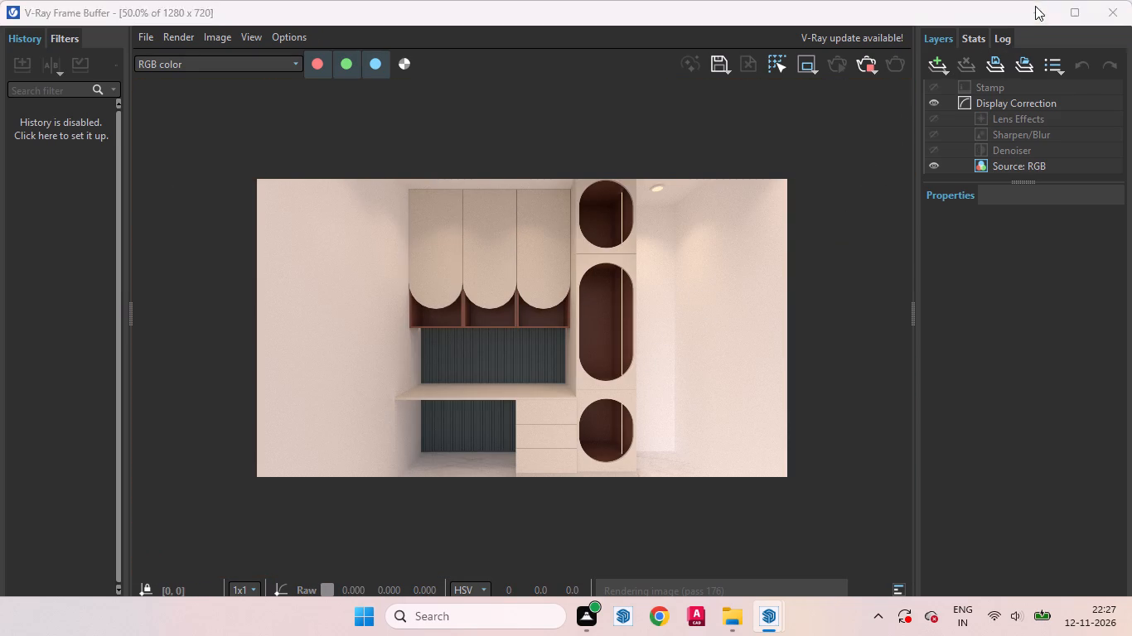
Erase the hexagonal base beside the room and the main edges of the raised block on it.
{"action": "scroll", "coordinate": [793, 412], "scroll_direction": "down", "scroll_amount": 3}
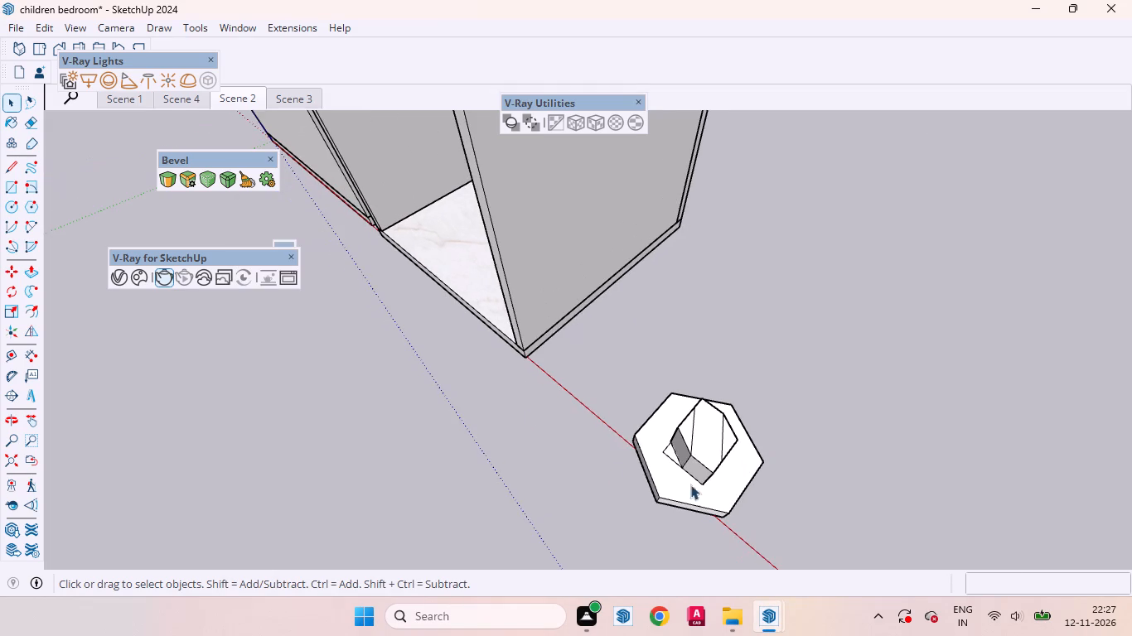
{"action": "middle_click_drag", "start_coordinate": [646, 513], "coordinate": [791, 460]}
{"action": "left_click_drag", "start_coordinate": [814, 501], "coordinate": [665, 230]}
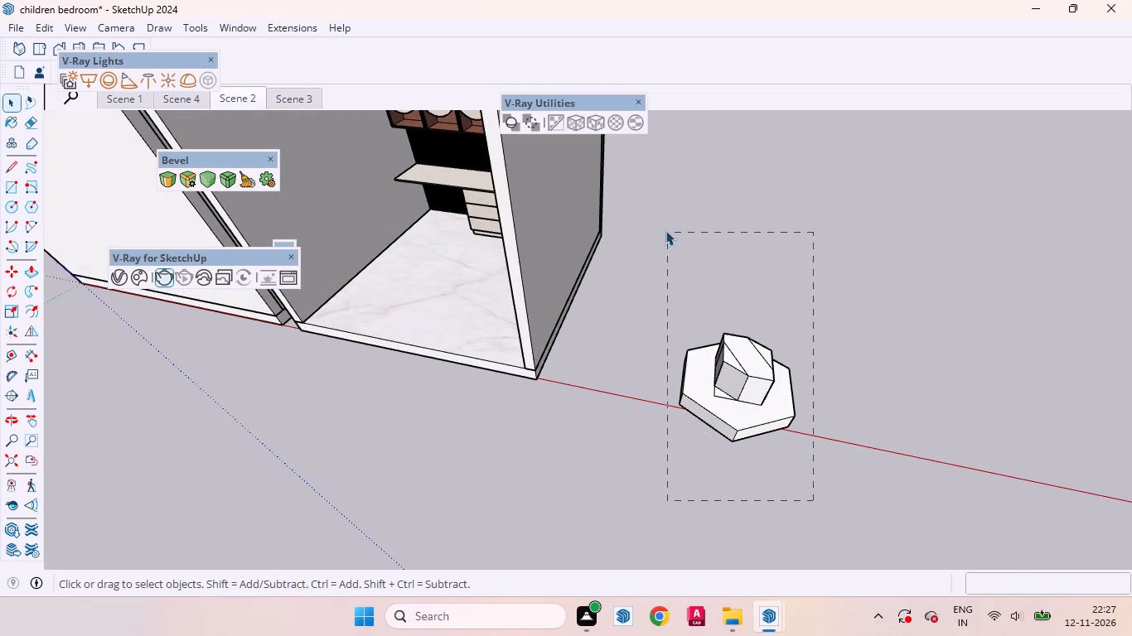
{"action": "left_click_drag", "start_coordinate": [665, 230], "coordinate": [660, 225]}
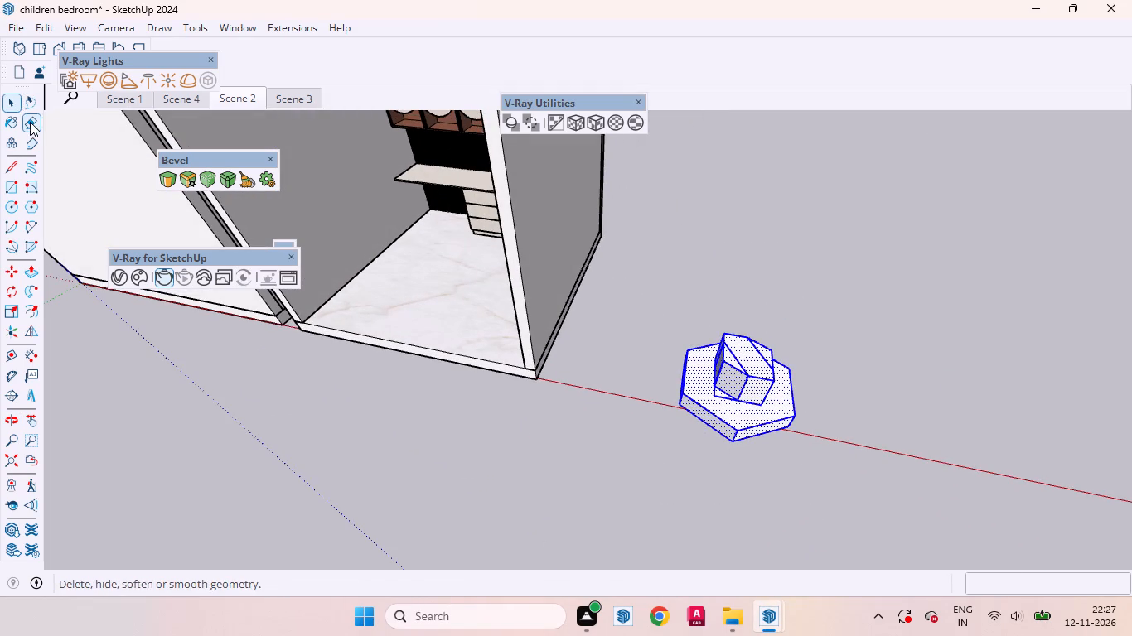
{"action": "left_click", "coordinate": [30, 122]}
{"action": "left_click_drag", "start_coordinate": [789, 271], "coordinate": [729, 518]}
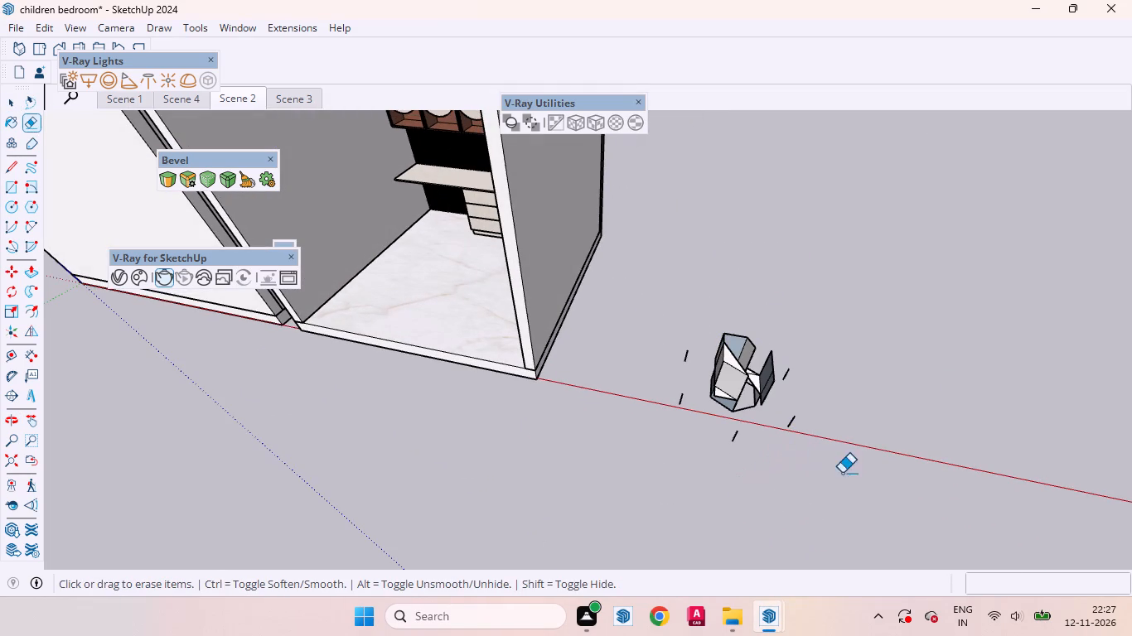
{"action": "left_click_drag", "start_coordinate": [842, 473], "coordinate": [676, 311]}
{"action": "left_click_drag", "start_coordinate": [836, 399], "coordinate": [567, 359]}
{"action": "left_click_drag", "start_coordinate": [687, 305], "coordinate": [731, 369]}
{"action": "left_click_drag", "start_coordinate": [764, 325], "coordinate": [937, 364]}
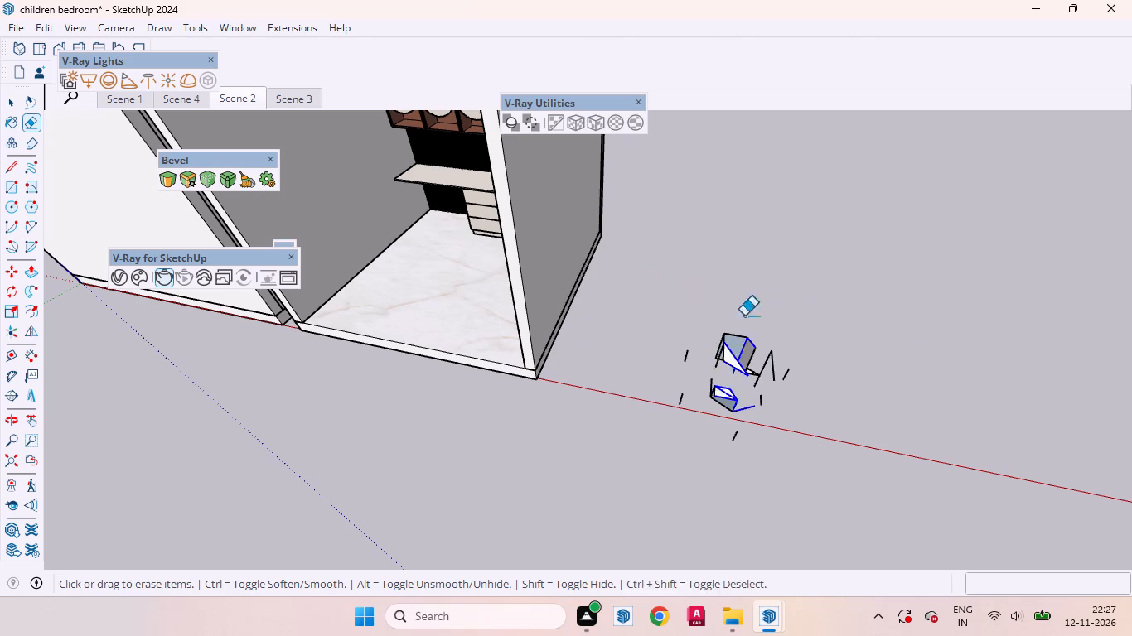
Erase all remaining faces and stray edge fragments of the block and base beside the room.
{"action": "left_click_drag", "start_coordinate": [582, 339], "coordinate": [760, 355]}
{"action": "left_click", "coordinate": [752, 364]}
{"action": "left_click_drag", "start_coordinate": [745, 348], "coordinate": [719, 344]}
{"action": "left_click_drag", "start_coordinate": [734, 323], "coordinate": [743, 356]}
{"action": "left_click_drag", "start_coordinate": [752, 353], "coordinate": [756, 345]}
{"action": "left_click_drag", "start_coordinate": [746, 341], "coordinate": [724, 352]}
{"action": "left_click_drag", "start_coordinate": [721, 349], "coordinate": [733, 335]}
{"action": "left_click_drag", "start_coordinate": [739, 323], "coordinate": [799, 358]}
{"action": "left_click_drag", "start_coordinate": [802, 363], "coordinate": [796, 354]}
{"action": "left_click_drag", "start_coordinate": [795, 355], "coordinate": [767, 357]}
{"action": "left_click", "coordinate": [773, 345]}
{"action": "left_click_drag", "start_coordinate": [790, 349], "coordinate": [779, 369]}
{"action": "left_click_drag", "start_coordinate": [784, 362], "coordinate": [772, 370]}
{"action": "left_click_drag", "start_coordinate": [752, 392], "coordinate": [729, 407]}
{"action": "left_click_drag", "start_coordinate": [725, 422], "coordinate": [714, 432]}
{"action": "left_click_drag", "start_coordinate": [718, 411], "coordinate": [756, 440]}
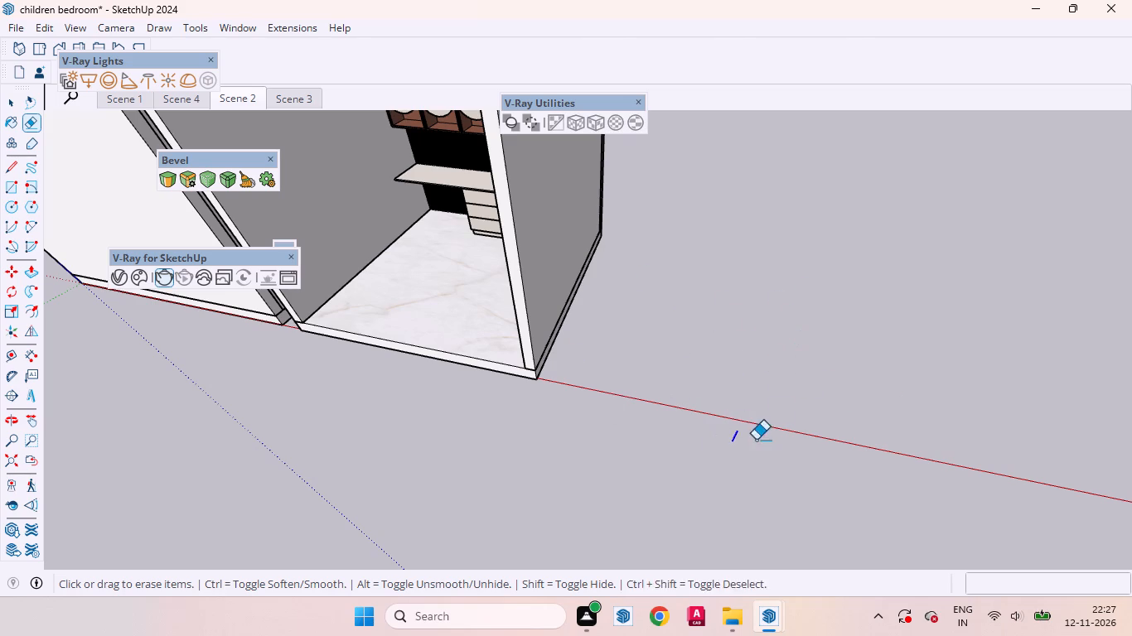
{"action": "left_click_drag", "start_coordinate": [756, 440], "coordinate": [776, 419]}
{"action": "left_click_drag", "start_coordinate": [783, 420], "coordinate": [760, 430]}
{"action": "left_click", "coordinate": [10, 103]}
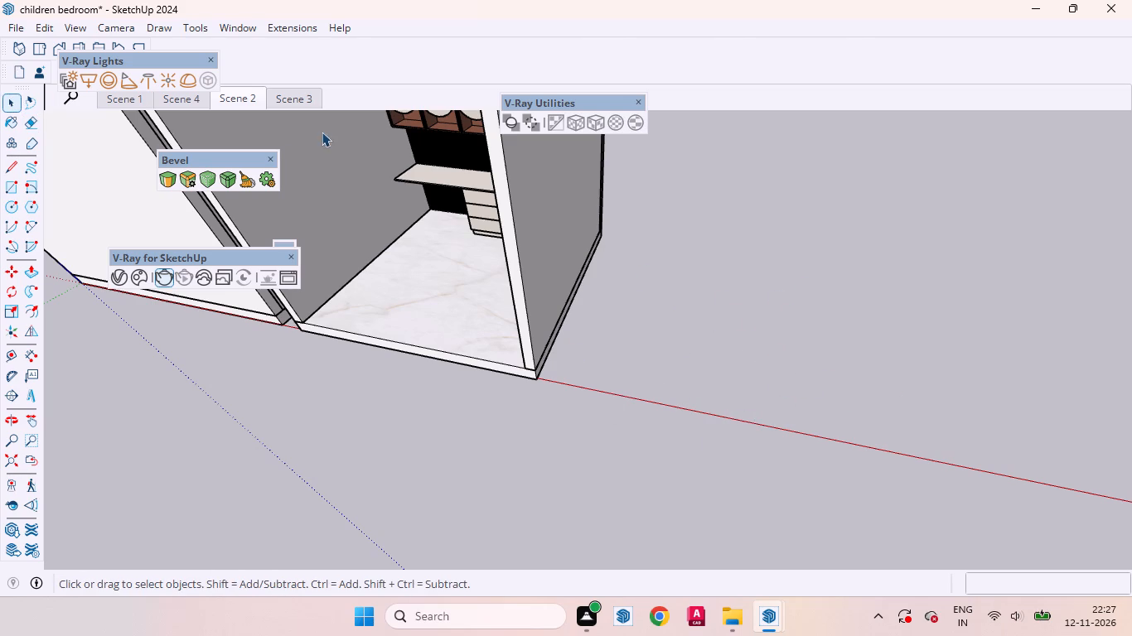
Examine the study unit from Scene 2, especially the joint between the tall cabinet's top and middle fronts.
{"action": "left_click", "coordinate": [253, 102]}
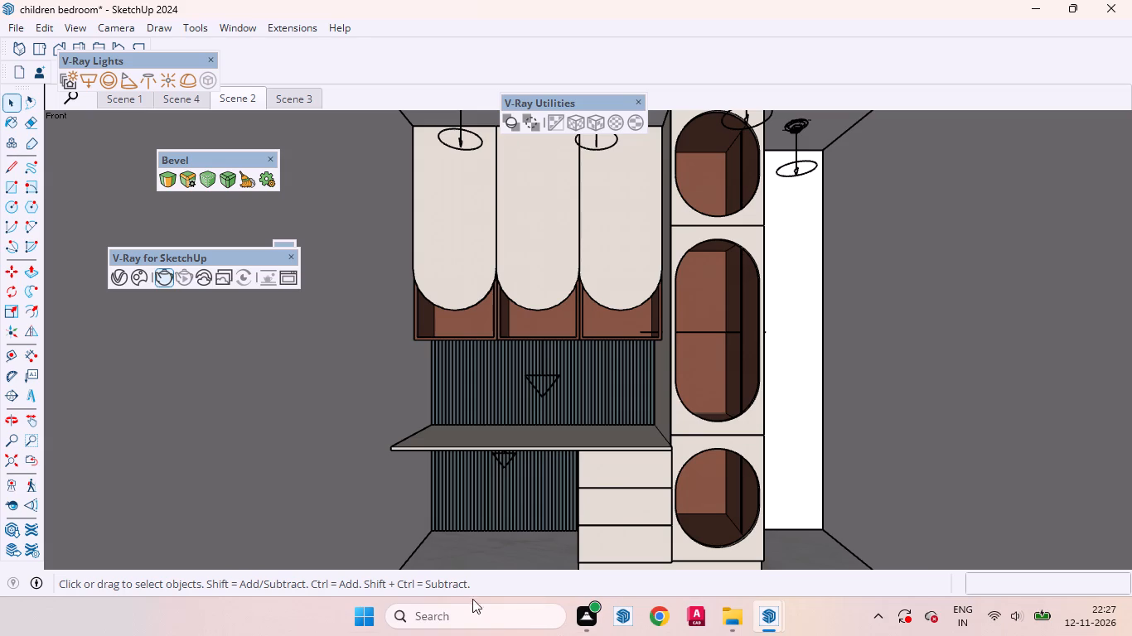
{"action": "scroll", "coordinate": [727, 461], "scroll_direction": "down", "scroll_amount": 7}
{"action": "scroll", "coordinate": [715, 306], "scroll_direction": "up", "scroll_amount": 2}
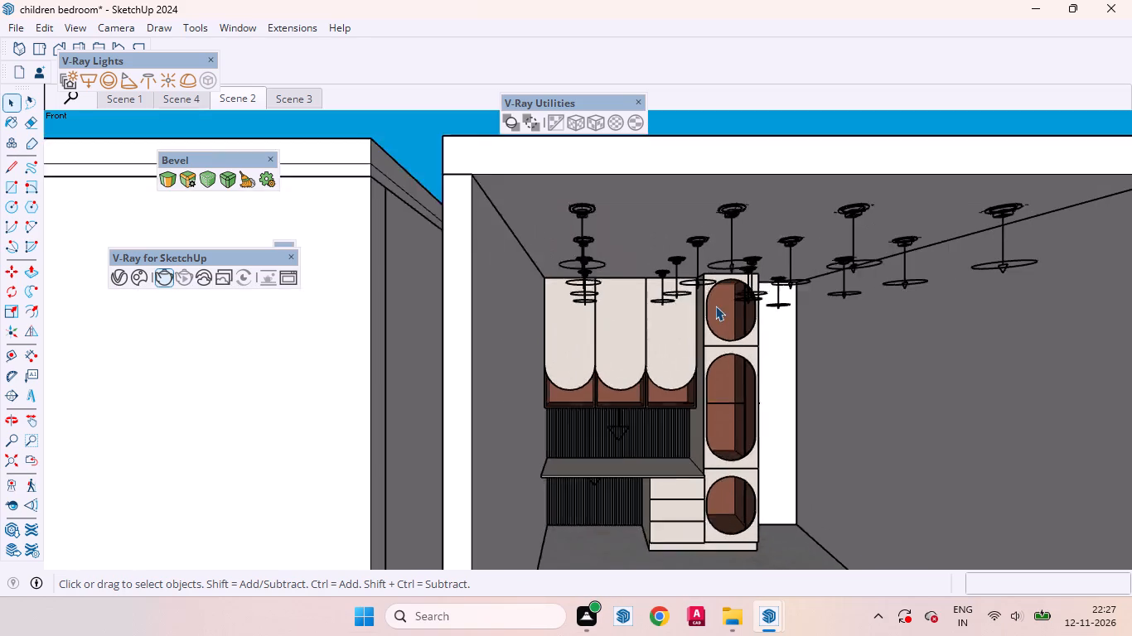
{"action": "scroll", "coordinate": [715, 306], "scroll_direction": "up", "scroll_amount": 20}
{"action": "scroll", "coordinate": [715, 306], "scroll_direction": "up", "scroll_amount": 1}
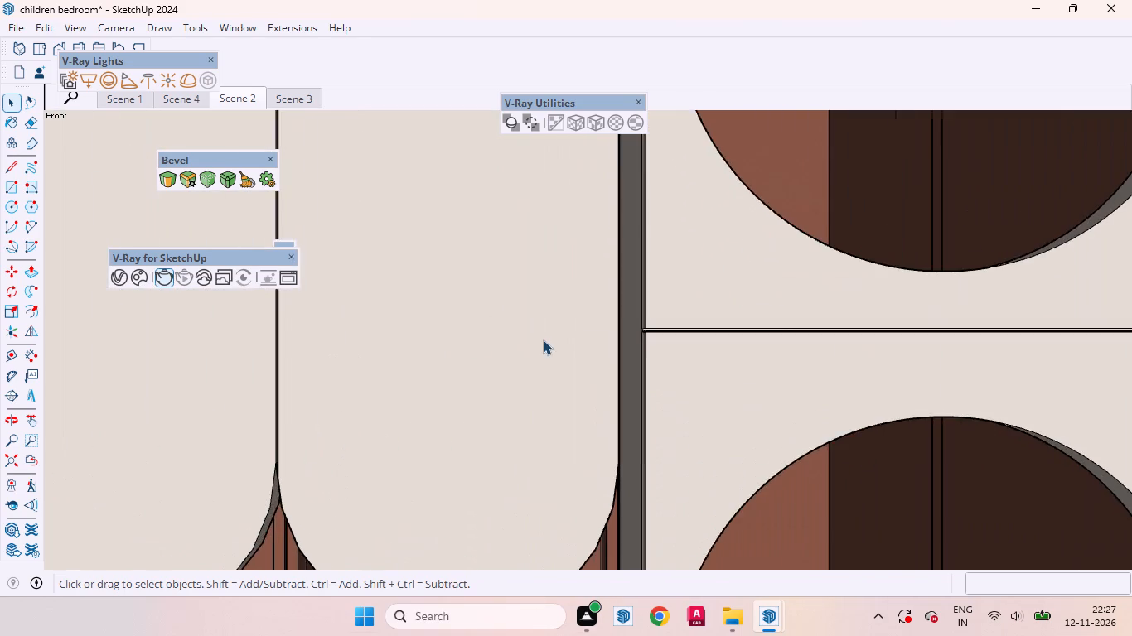
{"action": "middle_click_drag", "start_coordinate": [545, 342], "coordinate": [831, 355]}
{"action": "scroll", "coordinate": [638, 327], "scroll_direction": "up", "scroll_amount": 11}
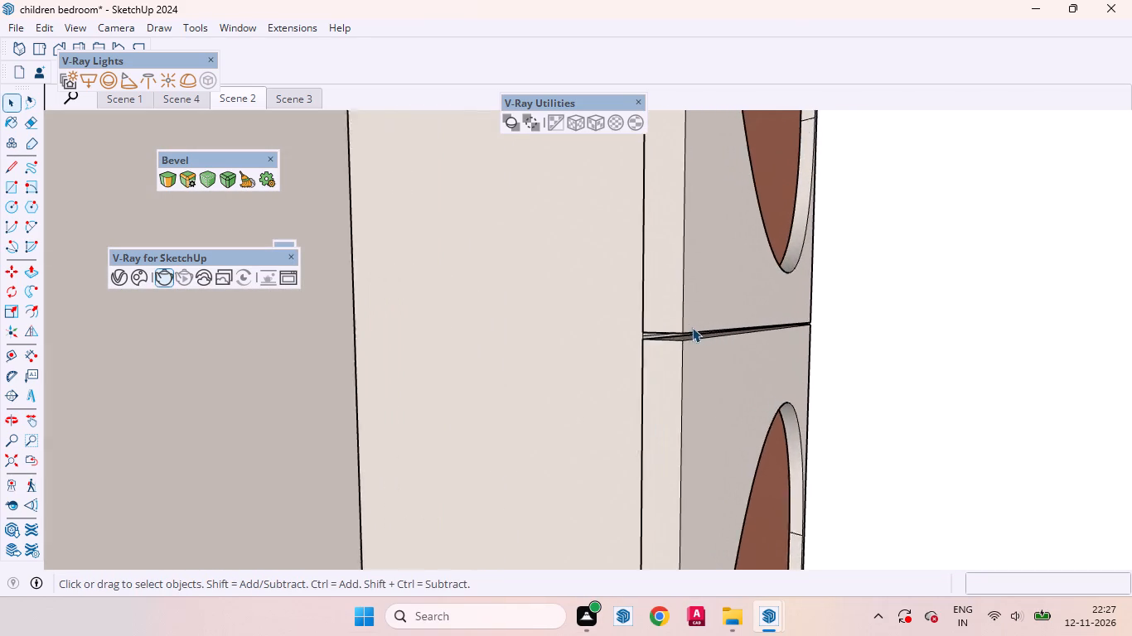
{"action": "scroll", "coordinate": [692, 327], "scroll_direction": "up", "scroll_amount": 2}
{"action": "left_click", "coordinate": [707, 397]}
{"action": "left_click", "coordinate": [694, 287]}
{"action": "middle_click_drag", "start_coordinate": [703, 330], "coordinate": [274, 422]}
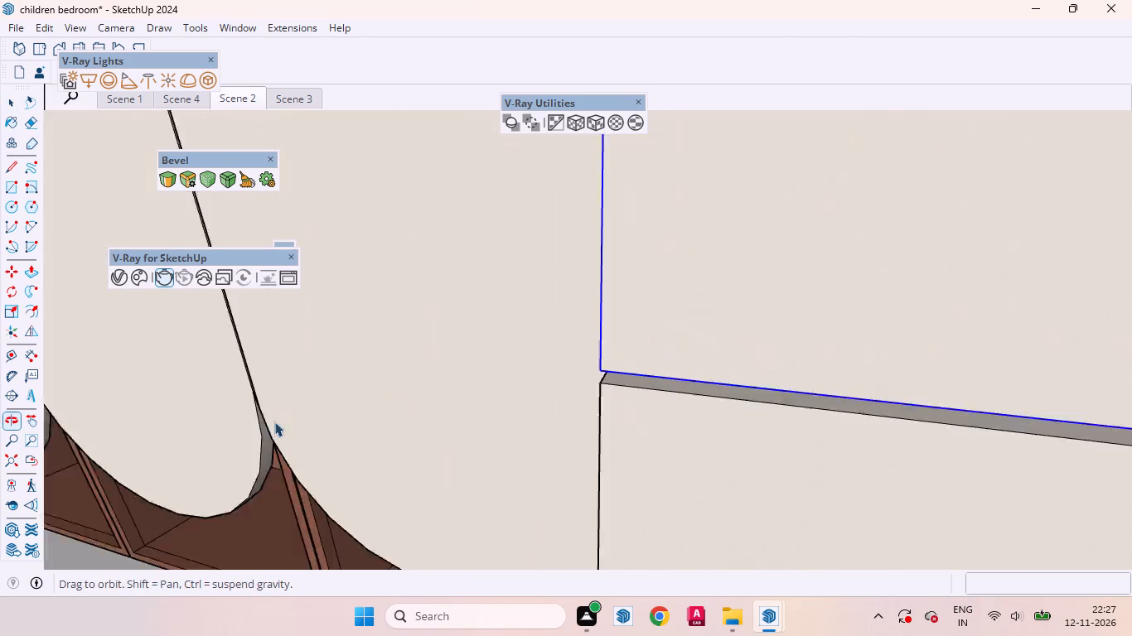
{"action": "middle_click_drag", "start_coordinate": [274, 422], "coordinate": [274, 422]}
{"action": "scroll", "coordinate": [655, 396], "scroll_direction": "down", "scroll_amount": 20}
{"action": "scroll", "coordinate": [655, 396], "scroll_direction": "down", "scroll_amount": 2}
{"action": "scroll", "coordinate": [818, 373], "scroll_direction": "up", "scroll_amount": 1}
{"action": "scroll", "coordinate": [824, 374], "scroll_direction": "down", "scroll_amount": 4}
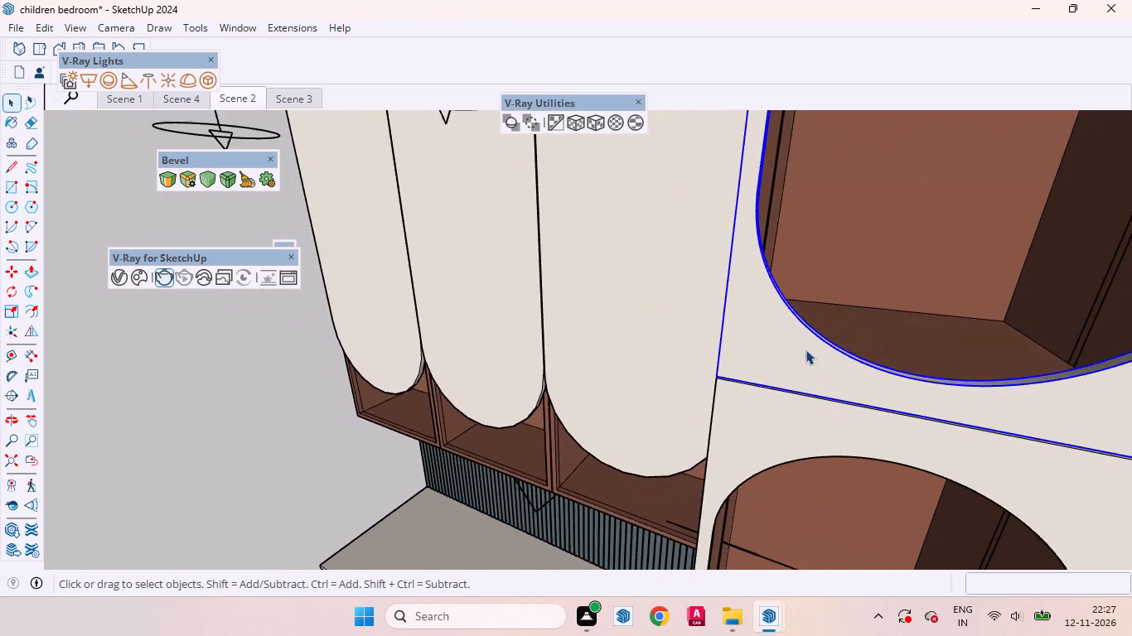
{"action": "scroll", "coordinate": [805, 349], "scroll_direction": "down", "scroll_amount": 18}
{"action": "scroll", "coordinate": [723, 360], "scroll_direction": "down", "scroll_amount": 5}
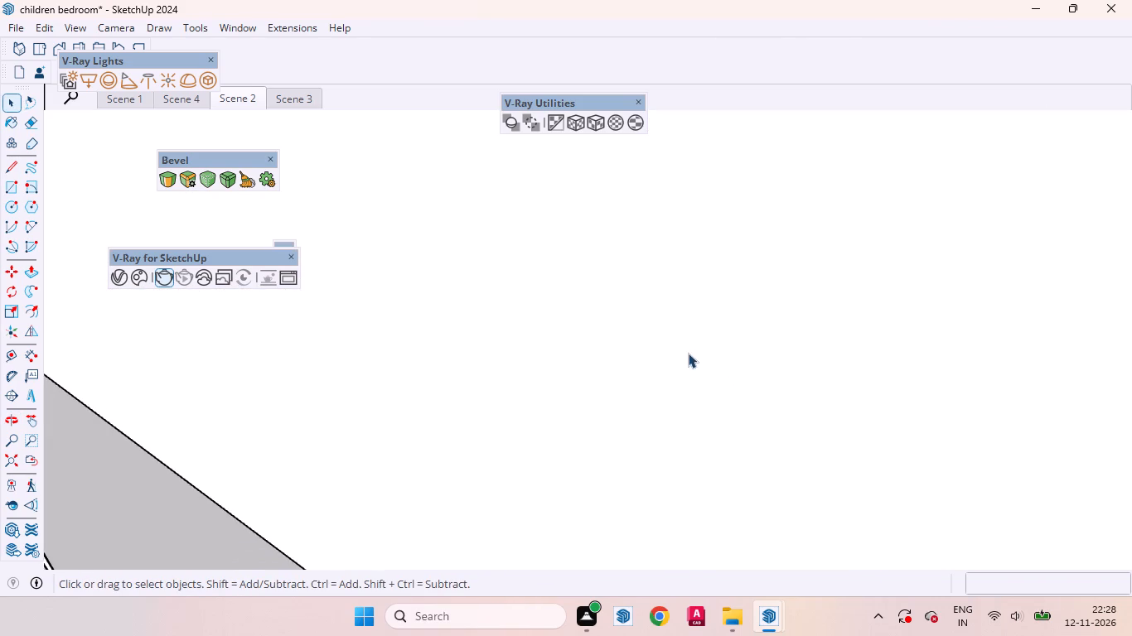
{"action": "scroll", "coordinate": [688, 353], "scroll_direction": "down", "scroll_amount": 10}
{"action": "left_click", "coordinate": [239, 102]}
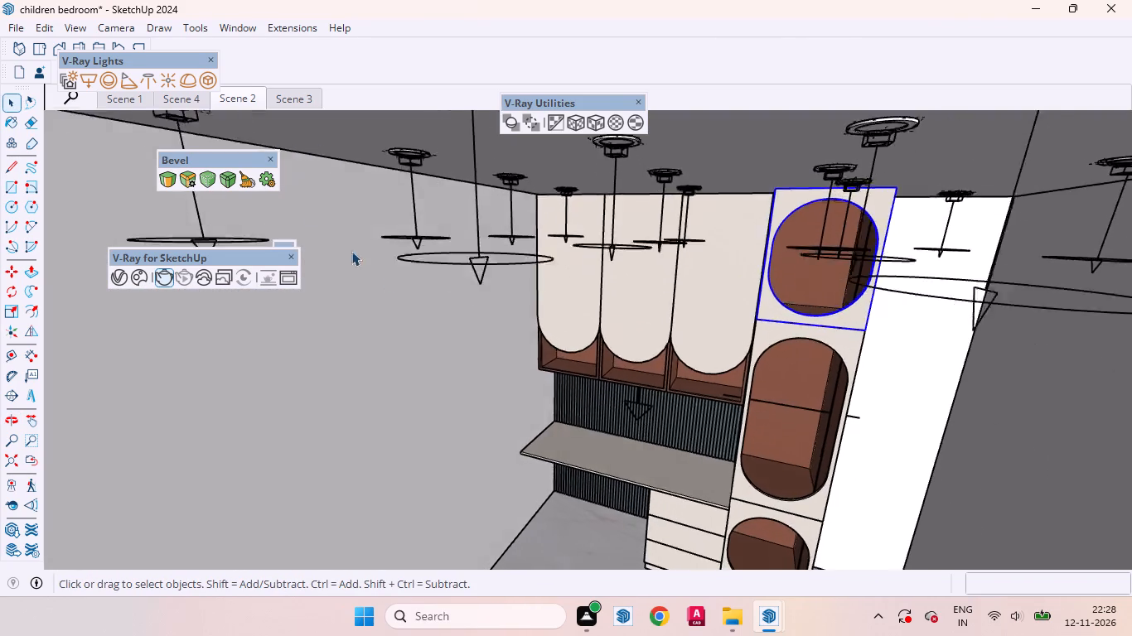
Draw a six-sided polygon centred on the open room's roof, with one corner on the roof's outer side edge.
{"action": "scroll", "coordinate": [535, 296], "scroll_direction": "down", "scroll_amount": 17}
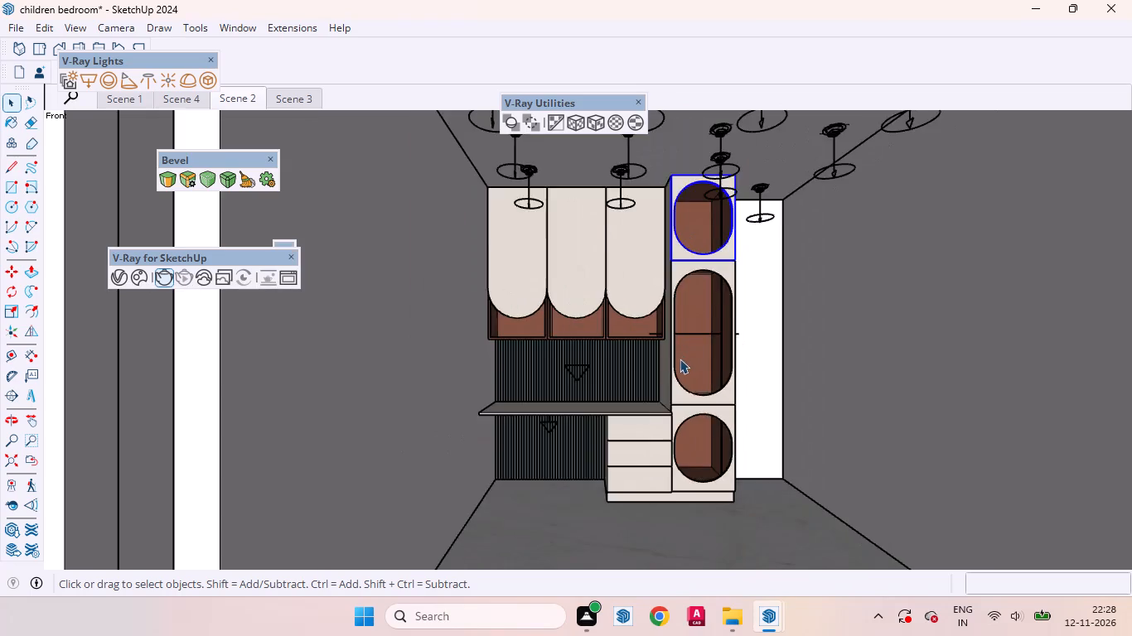
{"action": "scroll", "coordinate": [680, 359], "scroll_direction": "down", "scroll_amount": 7}
{"action": "middle_click_drag", "start_coordinate": [705, 421], "coordinate": [695, 487]}
{"action": "left_click", "coordinate": [895, 476]}
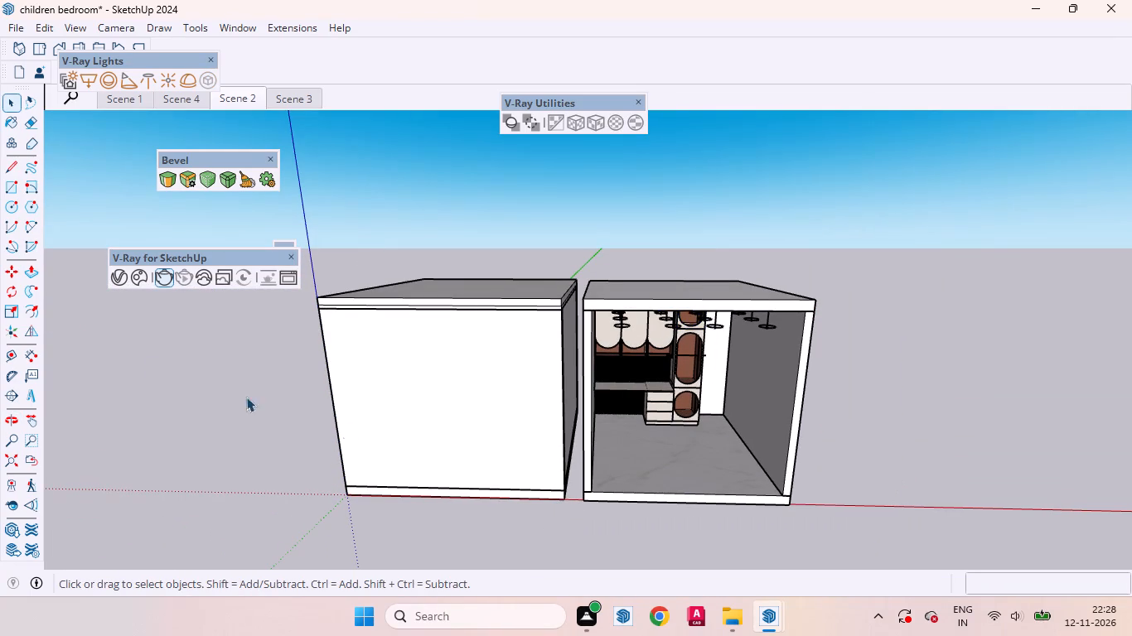
{"action": "left_click", "coordinate": [35, 203]}
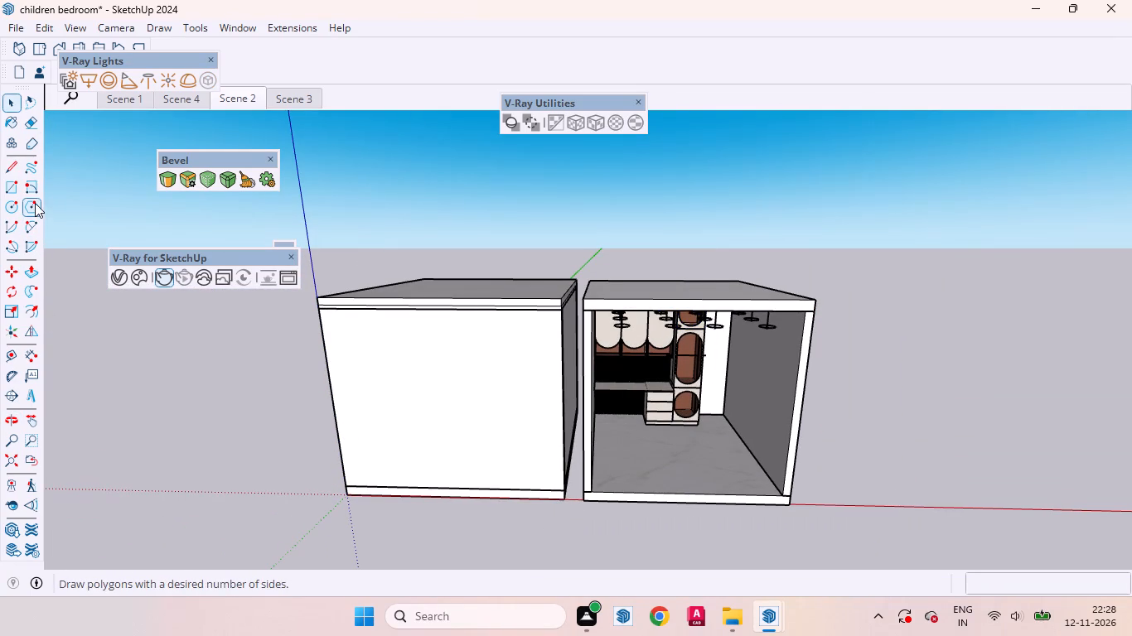
{"action": "scroll", "coordinate": [686, 287], "scroll_direction": "up", "scroll_amount": 3}
{"action": "middle_click_drag", "start_coordinate": [686, 301], "coordinate": [655, 635]}
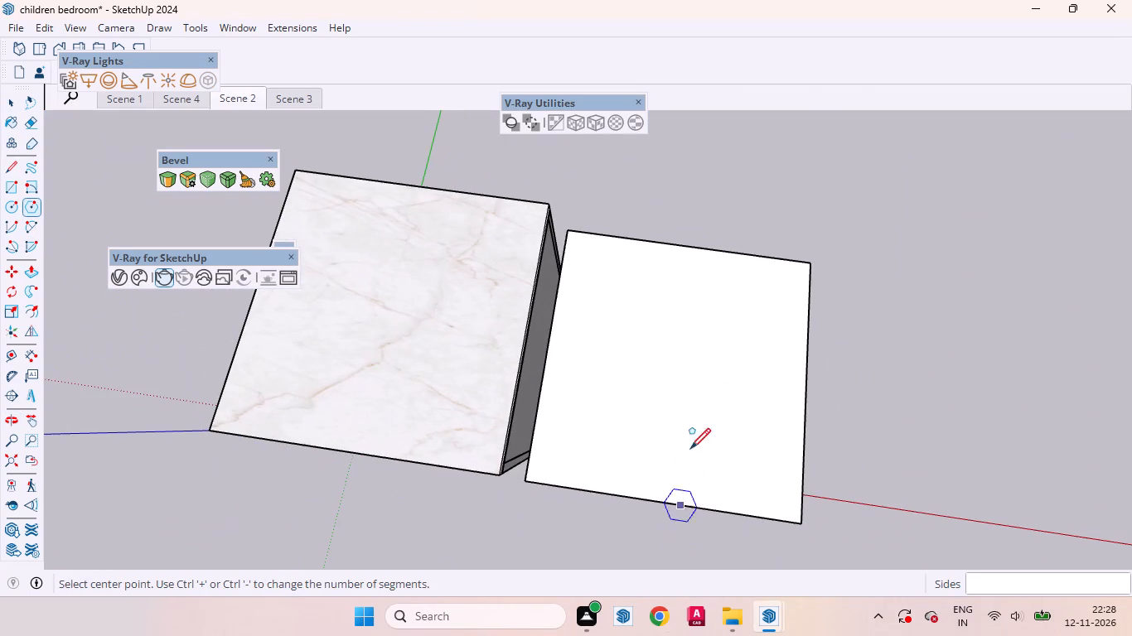
{"action": "left_click", "coordinate": [669, 359]}
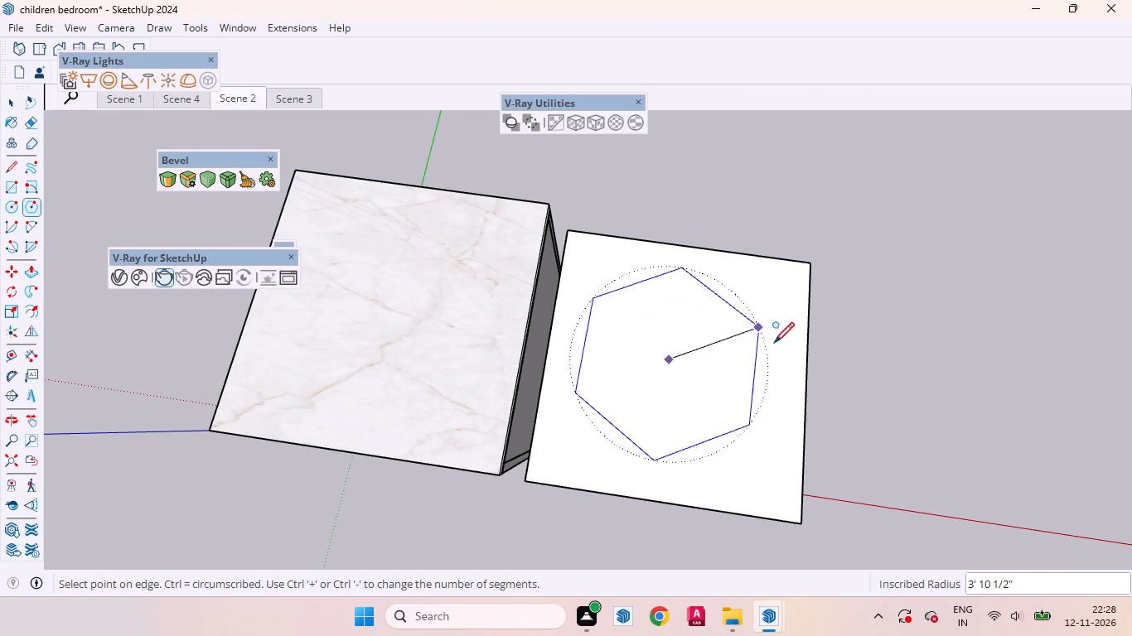
{"action": "left_click", "coordinate": [806, 375]}
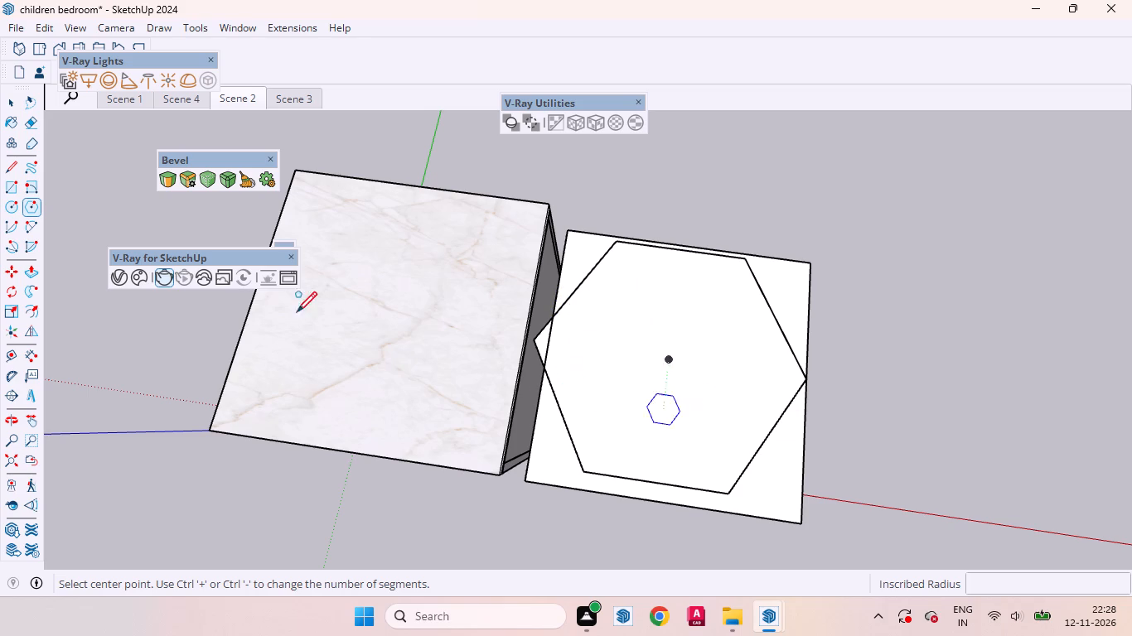
Erase the six-sided polygon from the open room's roof.
{"action": "left_click", "coordinate": [14, 102]}
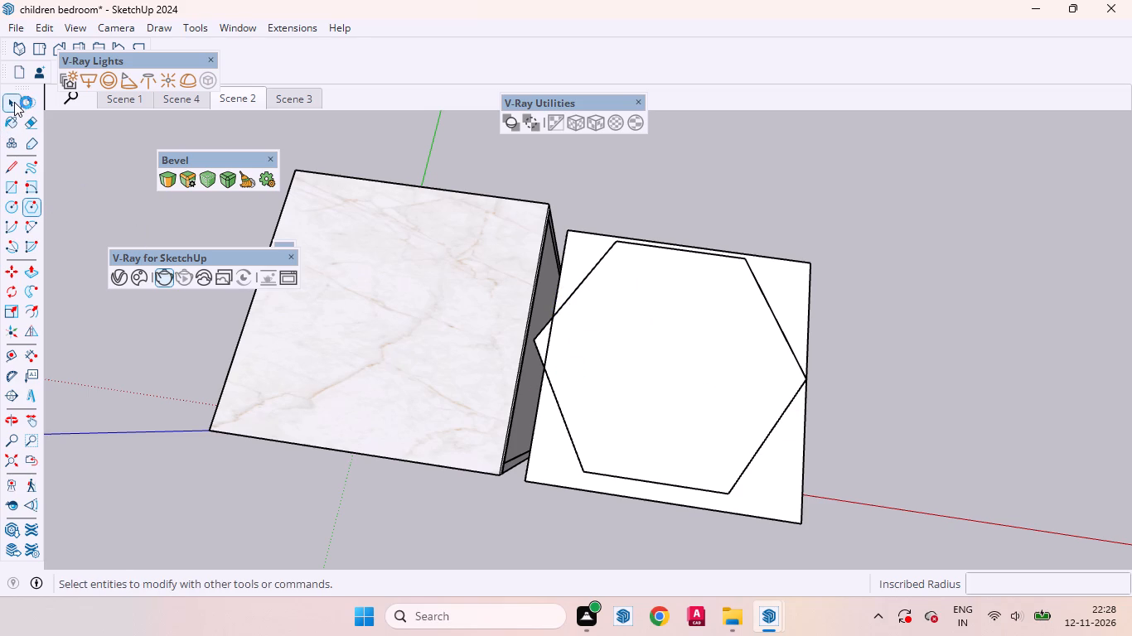
{"action": "left_click", "coordinate": [787, 412]}
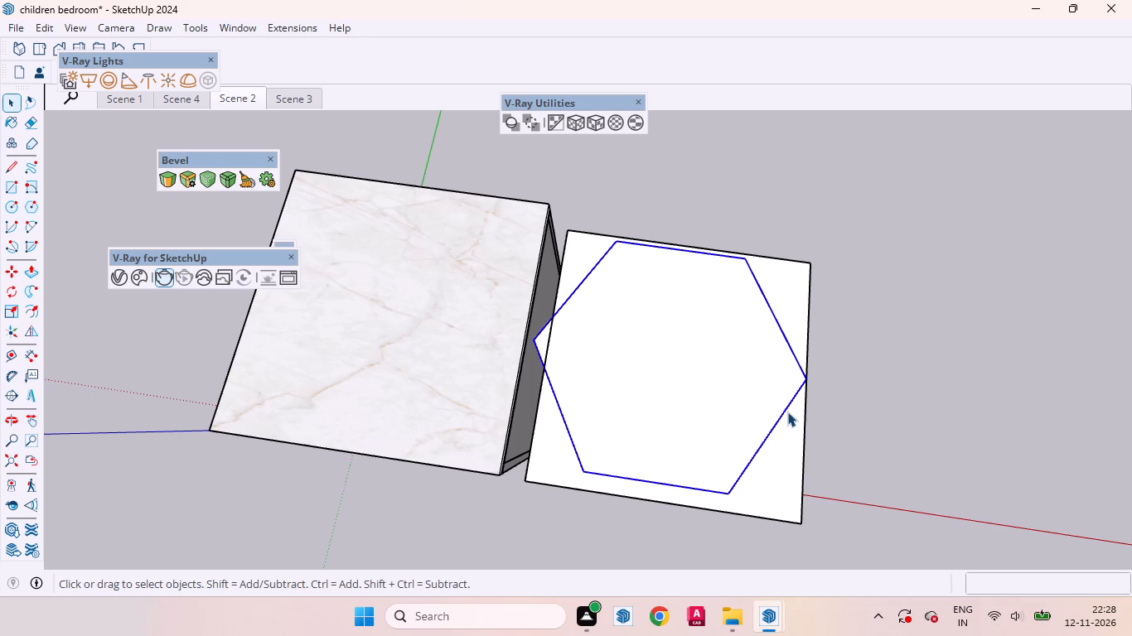
{"action": "right_click", "coordinate": [787, 412]}
{"action": "left_click", "coordinate": [810, 124]}
Place two crossing guide lines through the centre of the open room's roof, each 5' in from an adjoining edge.
{"action": "scroll", "coordinate": [533, 374], "scroll_direction": "down", "scroll_amount": 7}
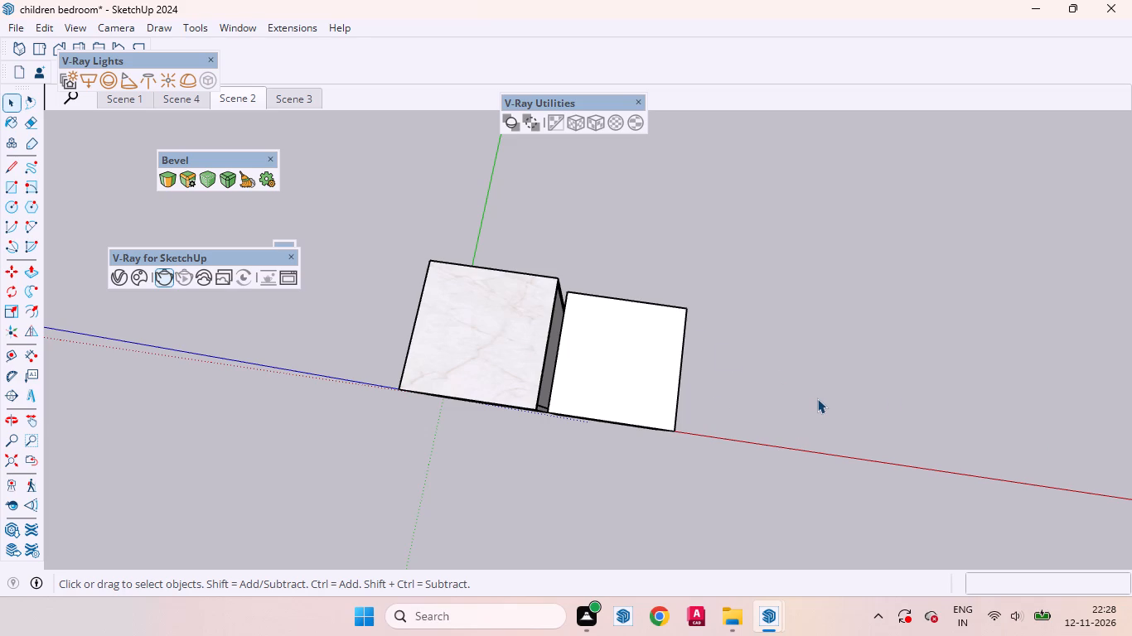
{"action": "scroll", "coordinate": [626, 373], "scroll_direction": "up", "scroll_amount": 2}
{"action": "left_click", "coordinate": [617, 370]}
{"action": "left_click", "coordinate": [631, 364]}
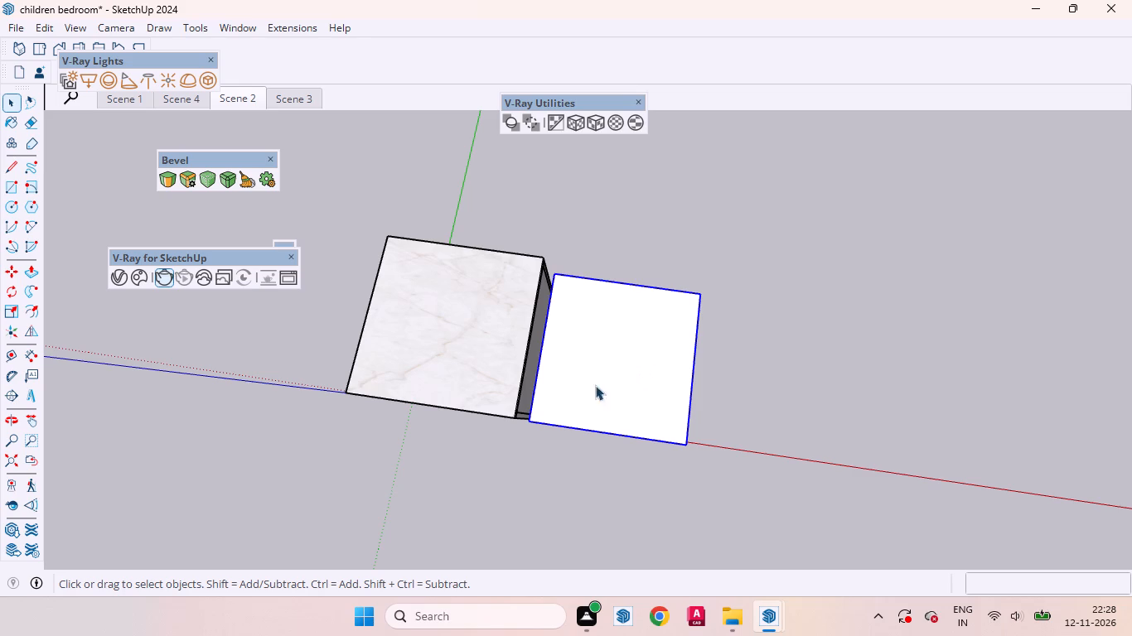
{"action": "key", "text": "t"}
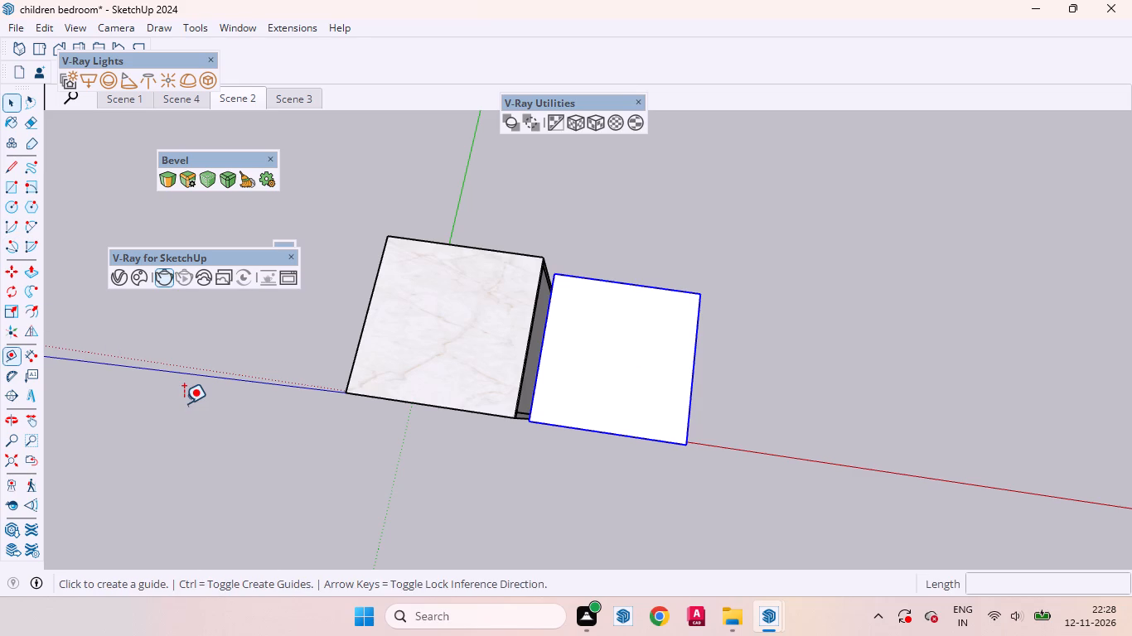
{"action": "scroll", "coordinate": [566, 314], "scroll_direction": "up", "scroll_amount": 3}
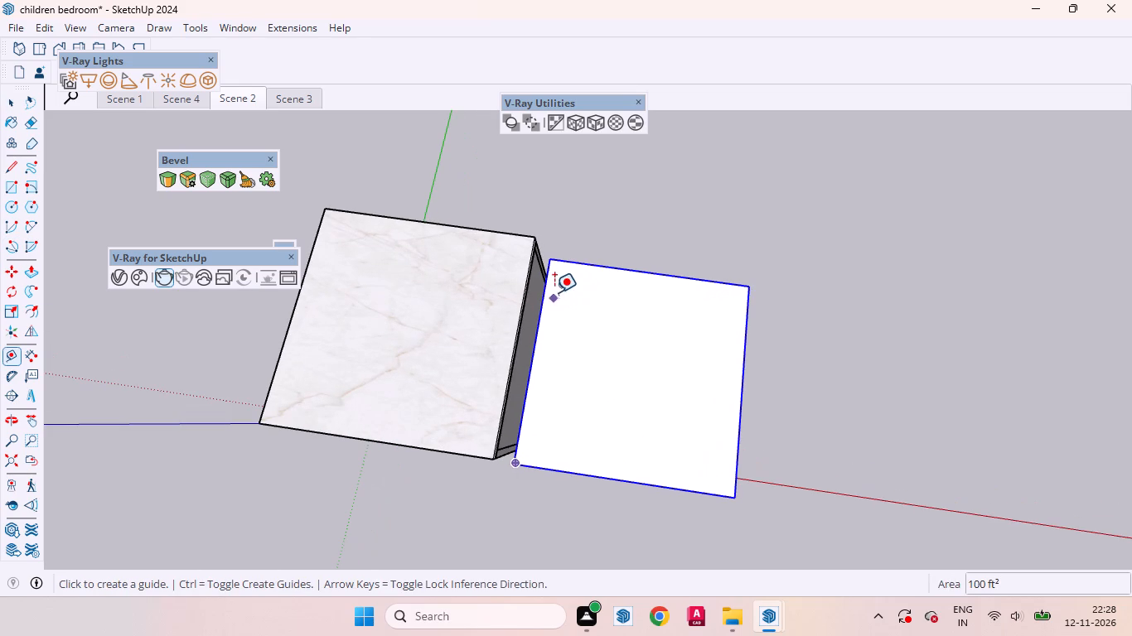
{"action": "left_click", "coordinate": [549, 288]}
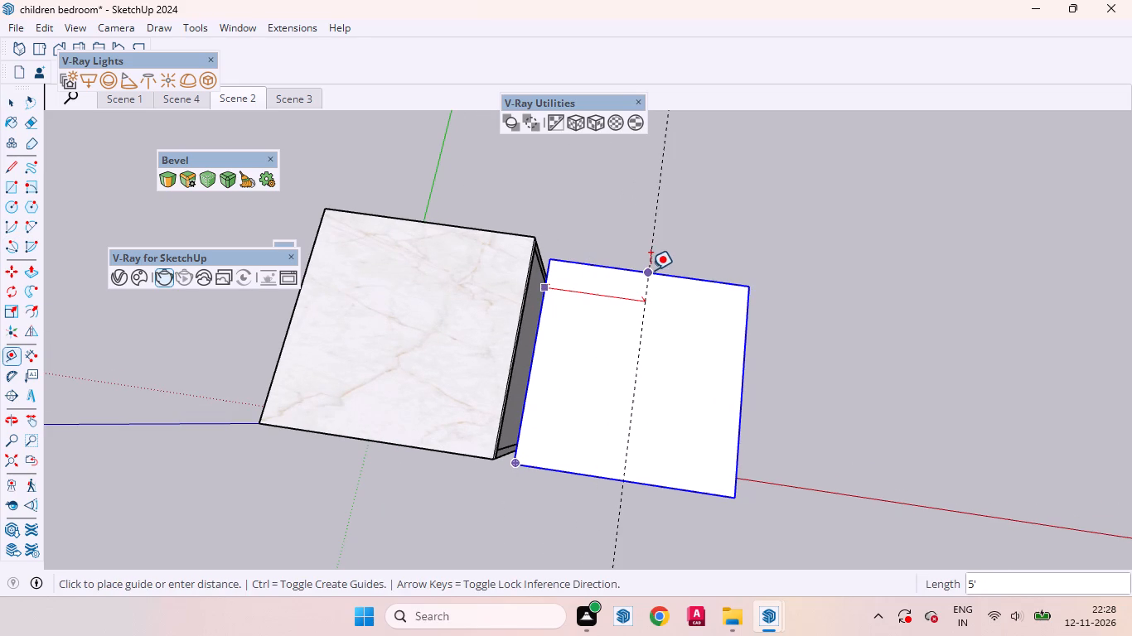
{"action": "left_click", "coordinate": [651, 270]}
{"action": "left_click", "coordinate": [691, 279]}
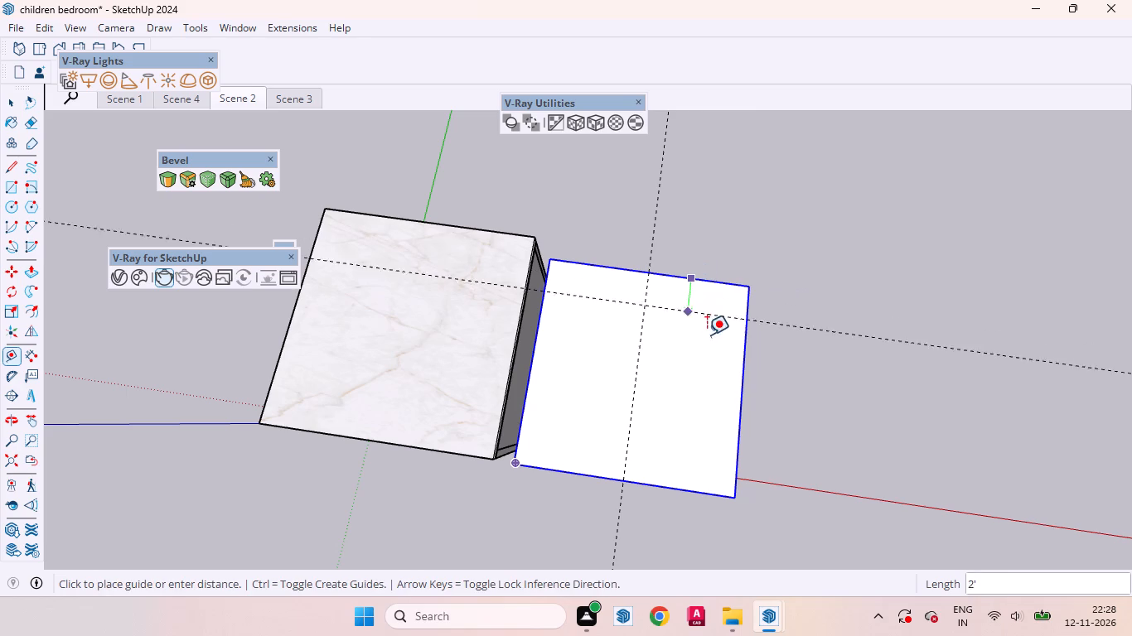
{"action": "left_click", "coordinate": [743, 387]}
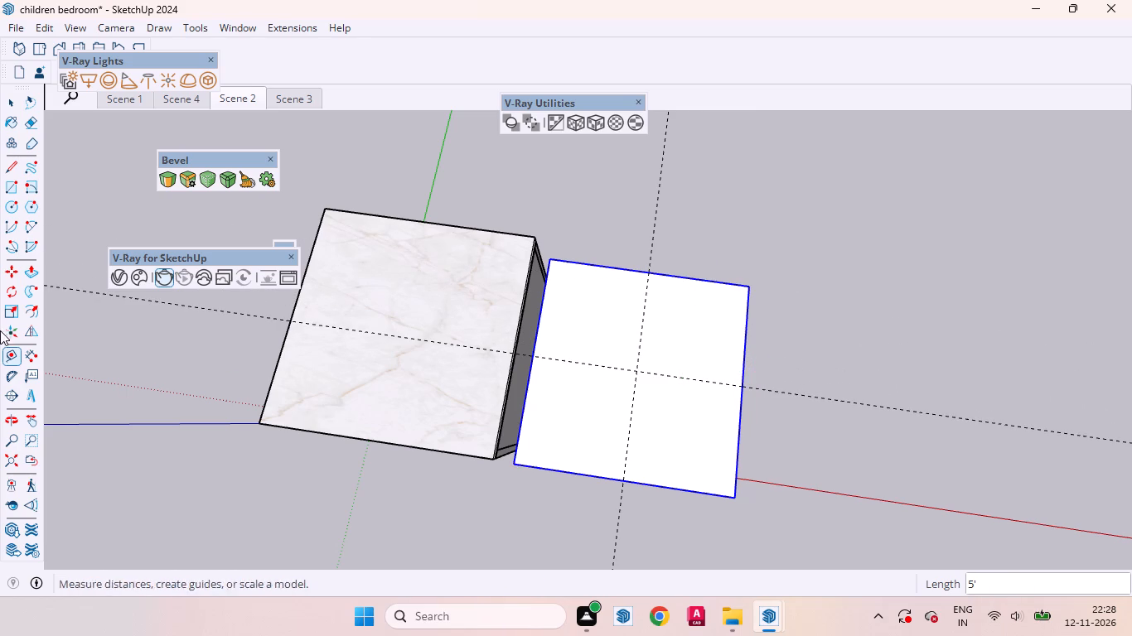
Draw a six-sided polygon centred on the guide crossing, with one corner on the roof's back edge and a 5' inscribed radius.
{"action": "left_click", "coordinate": [31, 205]}
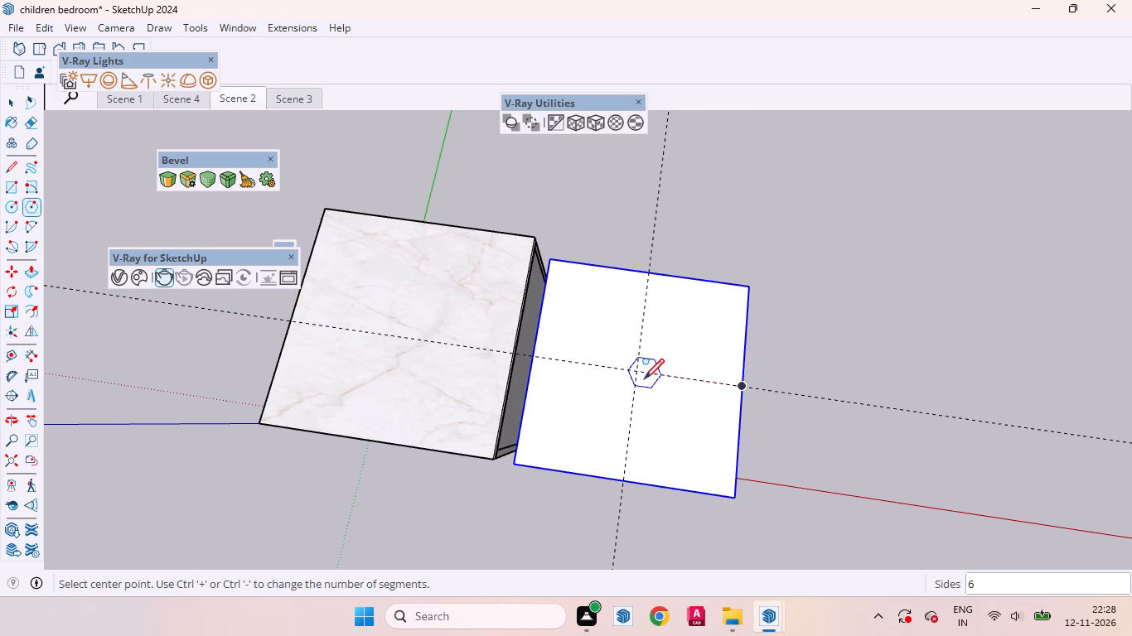
{"action": "left_click", "coordinate": [638, 369]}
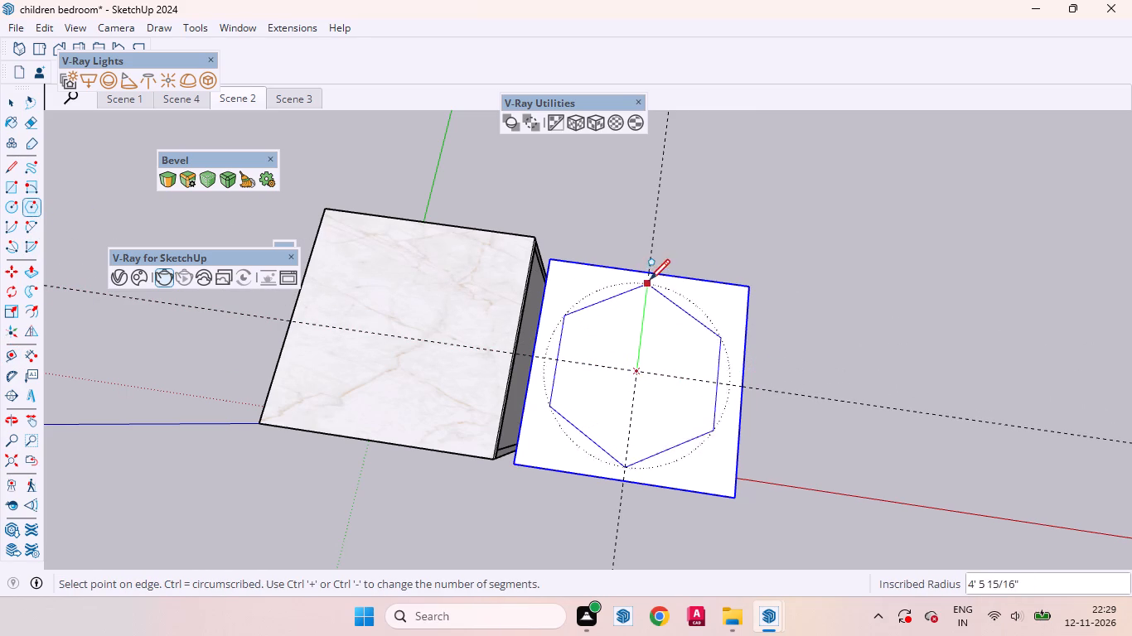
{"action": "left_click", "coordinate": [651, 272]}
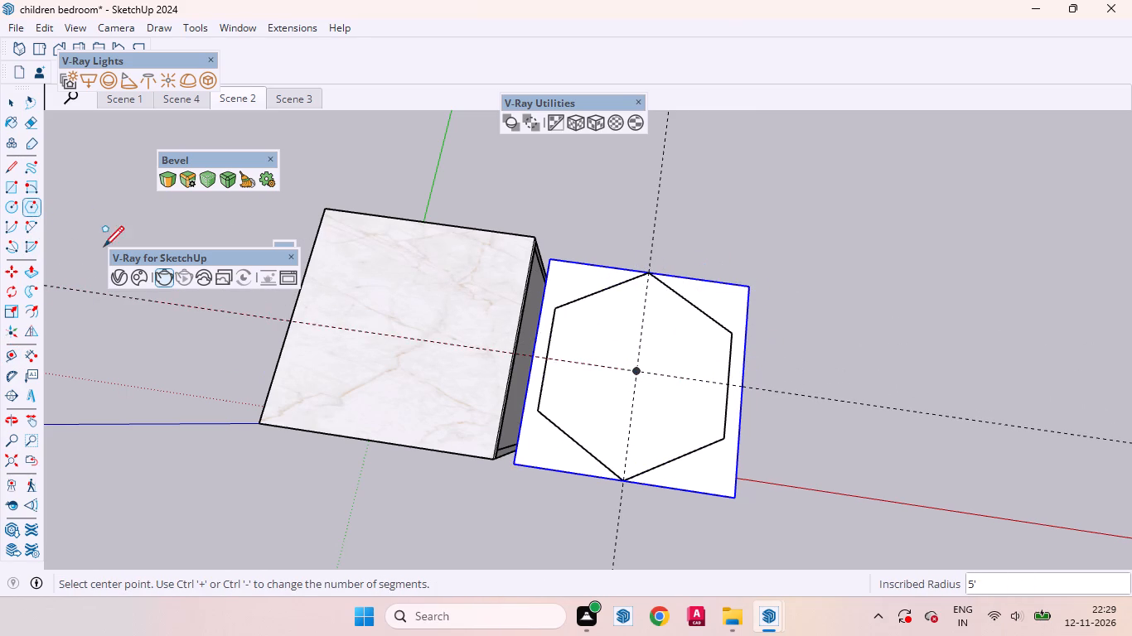
Push/Pull the hexagonal face on the roof upward by about 7 5/8".
{"action": "left_click", "coordinate": [7, 106]}
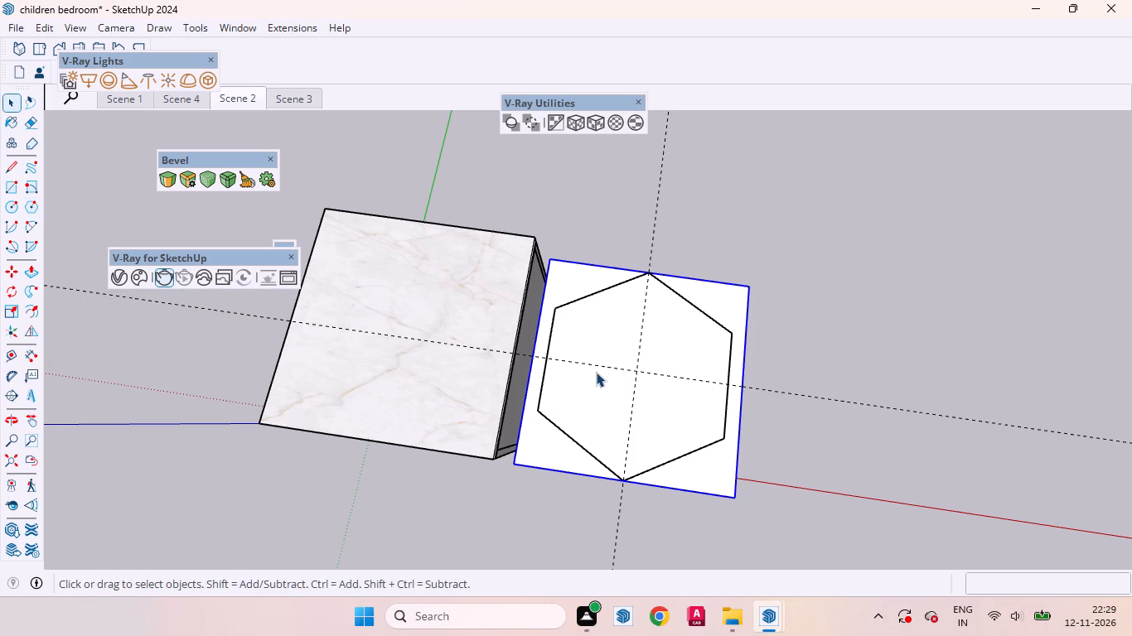
{"action": "double_click", "coordinate": [609, 381]}
{"action": "middle_click_drag", "start_coordinate": [685, 404], "coordinate": [457, 251]}
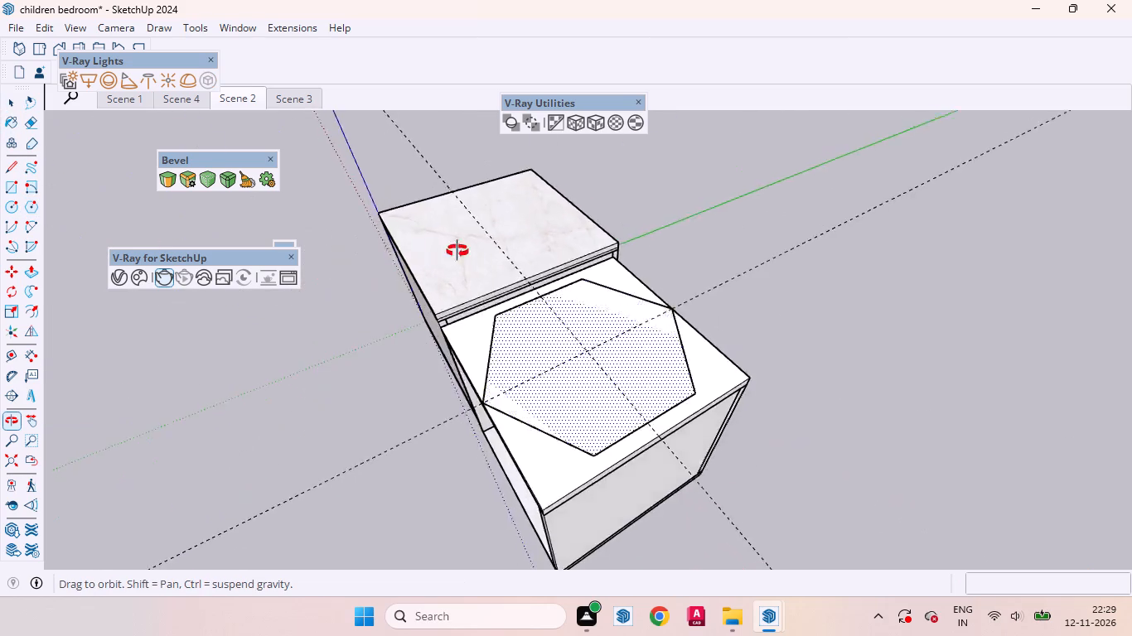
{"action": "middle_click_drag", "start_coordinate": [457, 251], "coordinate": [562, 202]}
{"action": "left_click", "coordinate": [36, 267]}
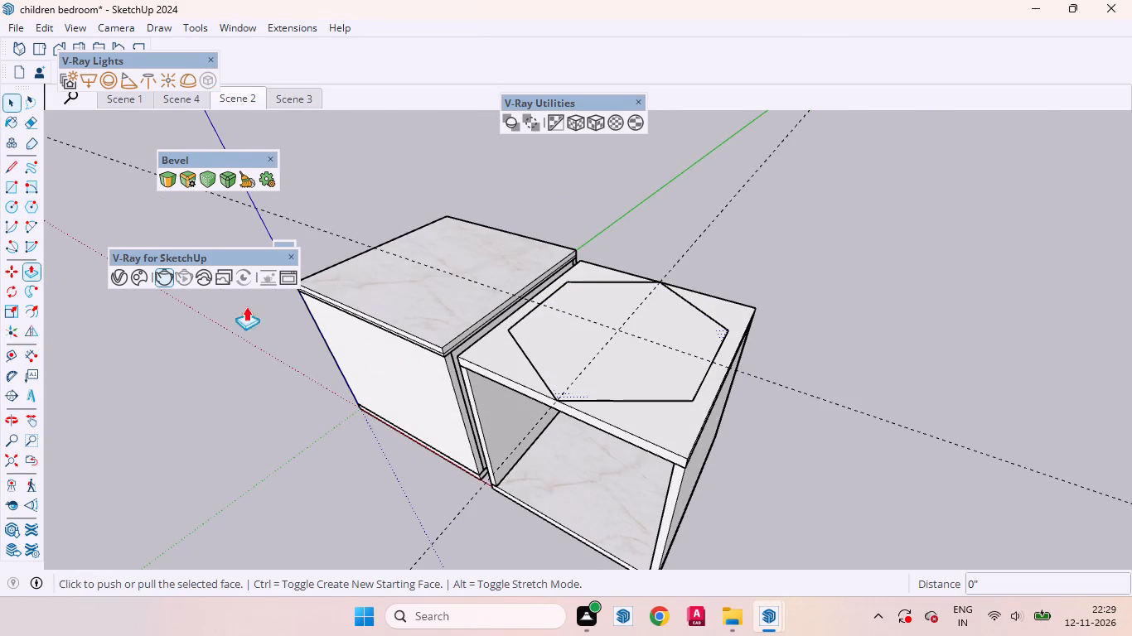
{"action": "scroll", "coordinate": [585, 351], "scroll_direction": "up", "scroll_amount": 1}
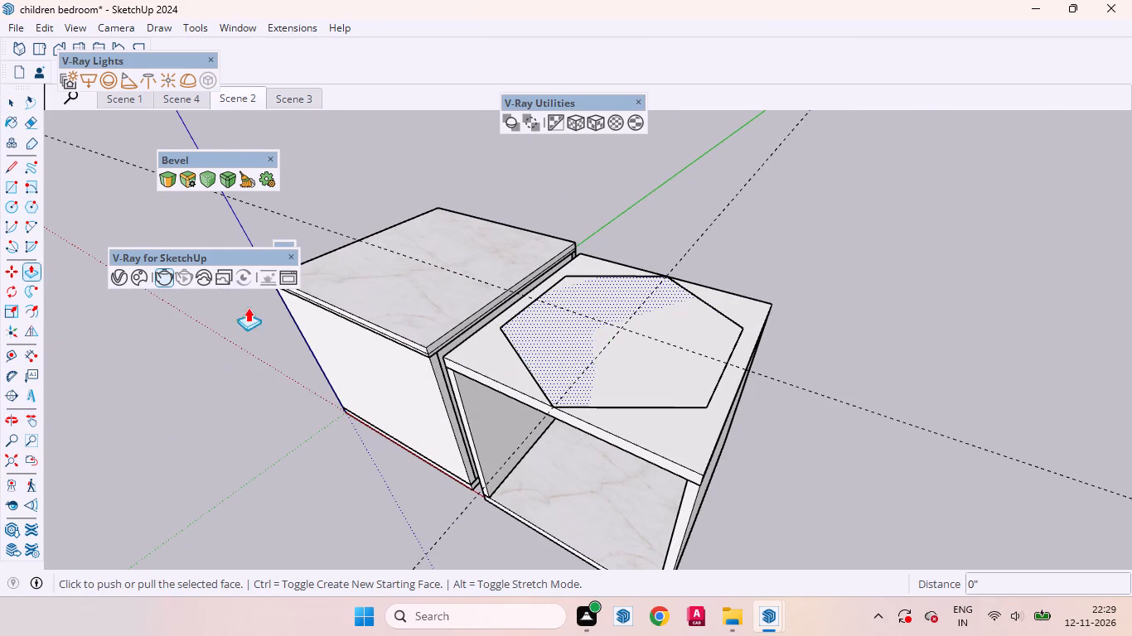
{"action": "left_click", "coordinate": [568, 350]}
{"action": "left_click", "coordinate": [574, 337]}
Offset the raised hexagon's outline inward by about 1' 7 13/16" on its top face.
{"action": "middle_click_drag", "start_coordinate": [614, 385], "coordinate": [824, 523]}
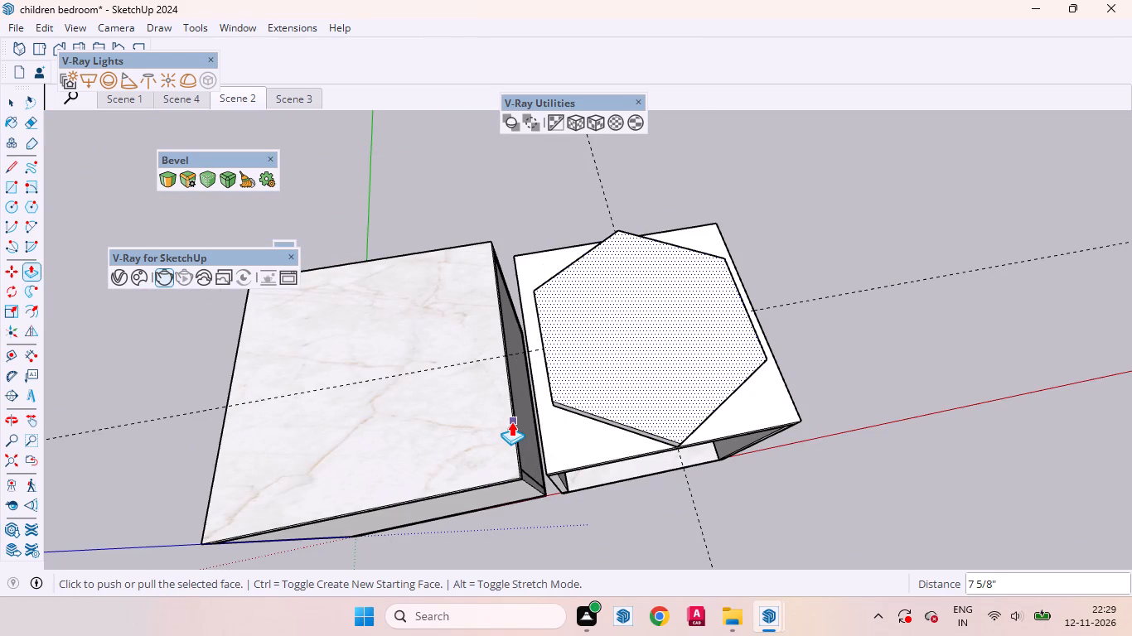
{"action": "key", "text": "f"}
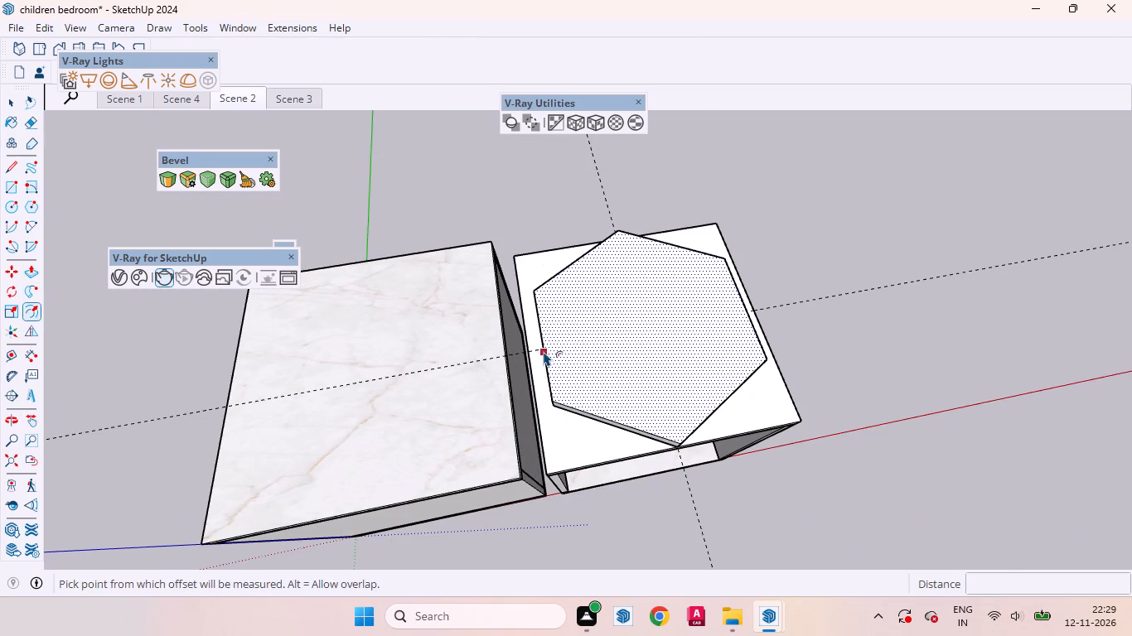
{"action": "left_click", "coordinate": [544, 351]}
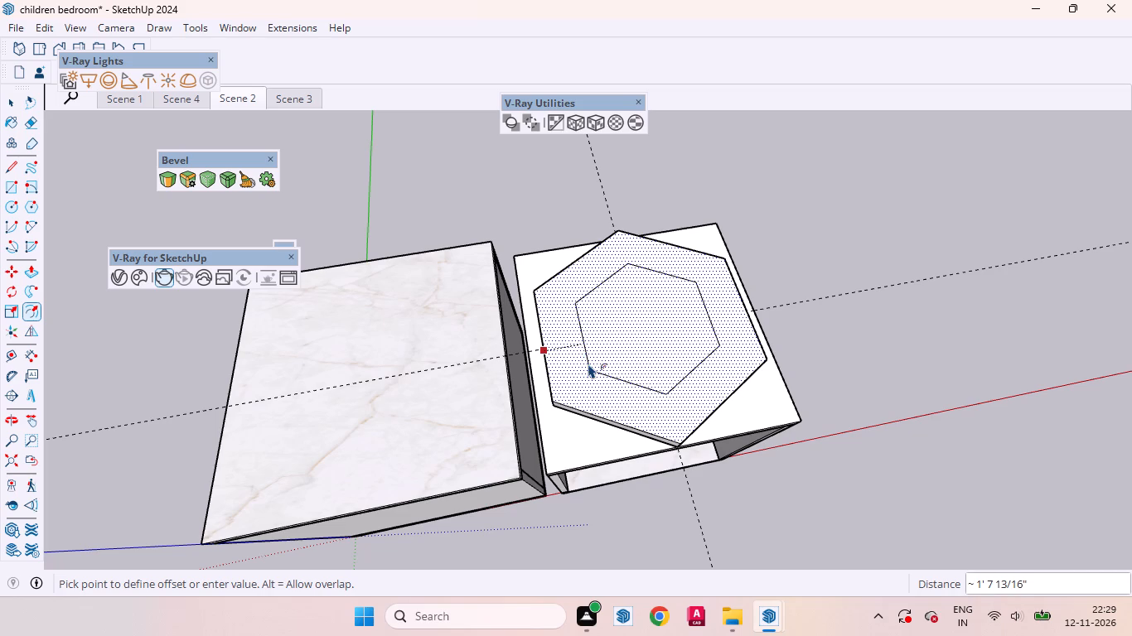
{"action": "left_click", "coordinate": [588, 364]}
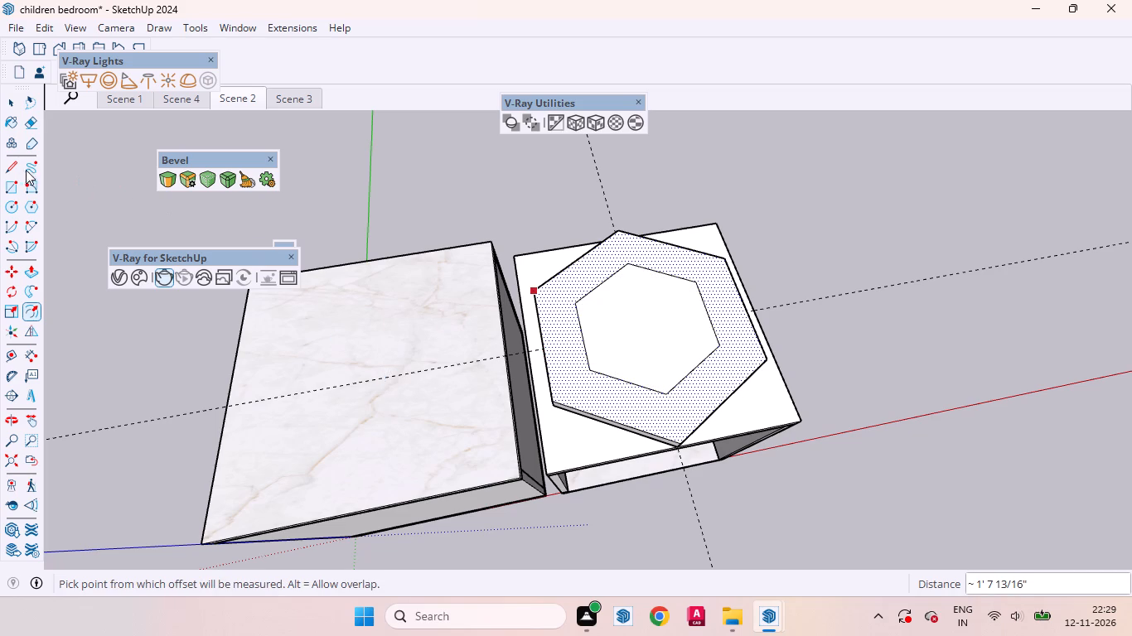
Raise the inner hexagon by repeating the last Push/Pull distance, forming a second tier.
{"action": "left_click", "coordinate": [10, 107]}
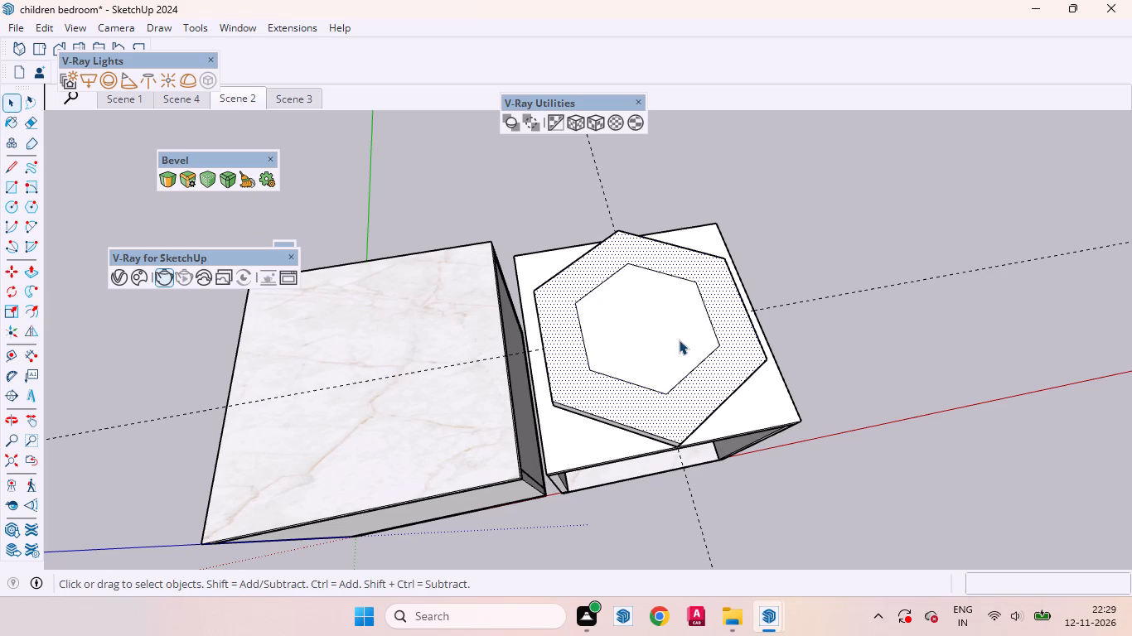
{"action": "left_click", "coordinate": [674, 335]}
{"action": "left_click", "coordinate": [34, 273]}
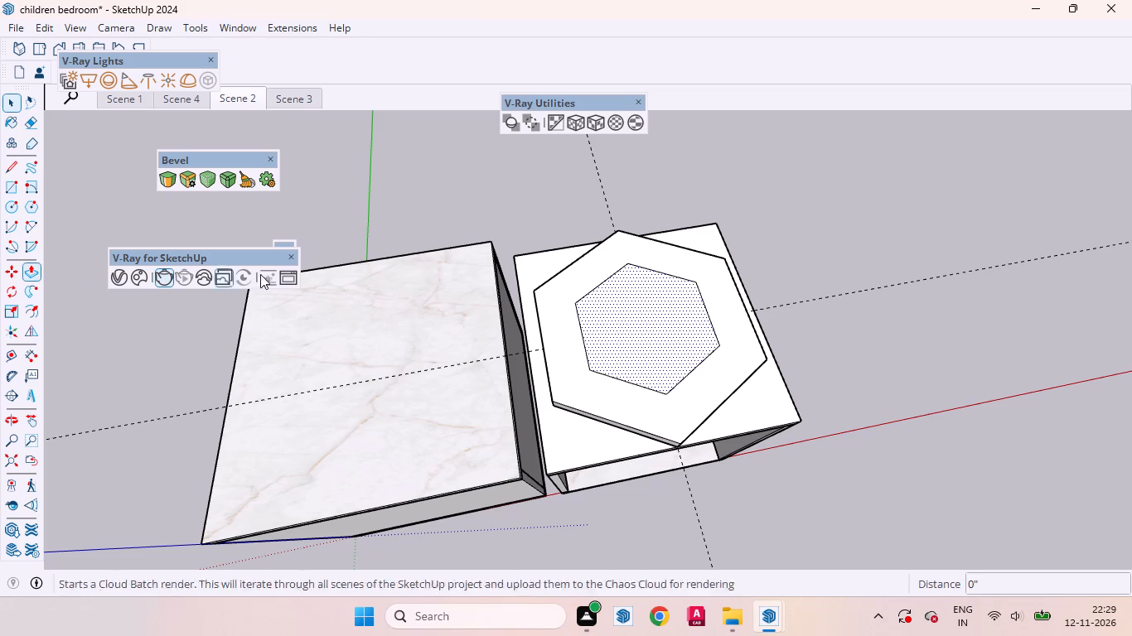
{"action": "double_click", "coordinate": [643, 316]}
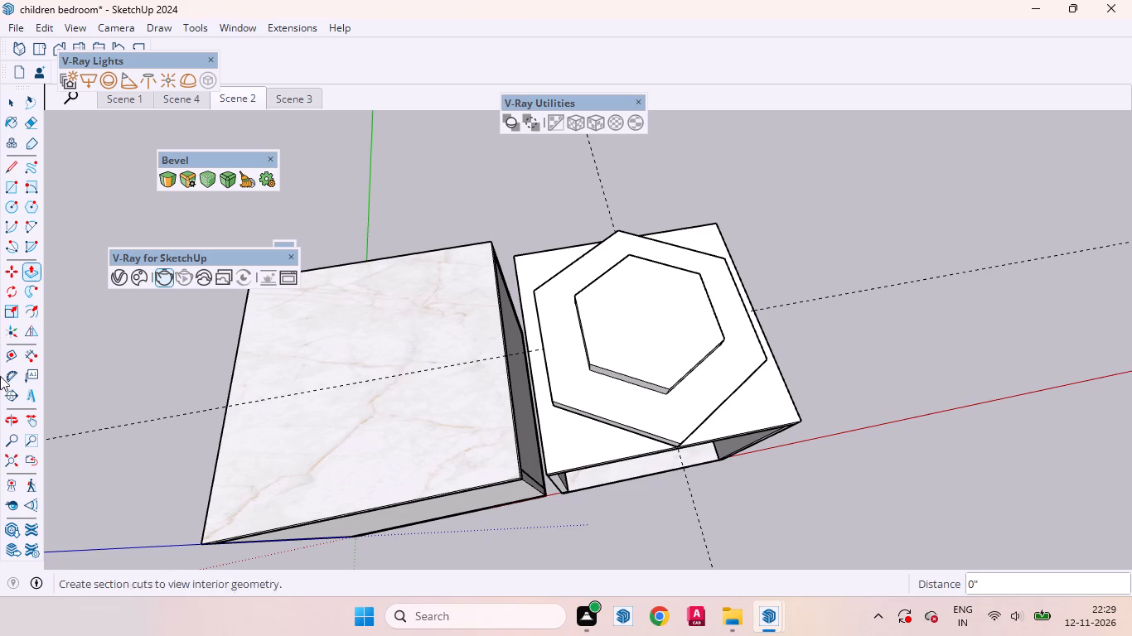
{"action": "left_click", "coordinate": [12, 103]}
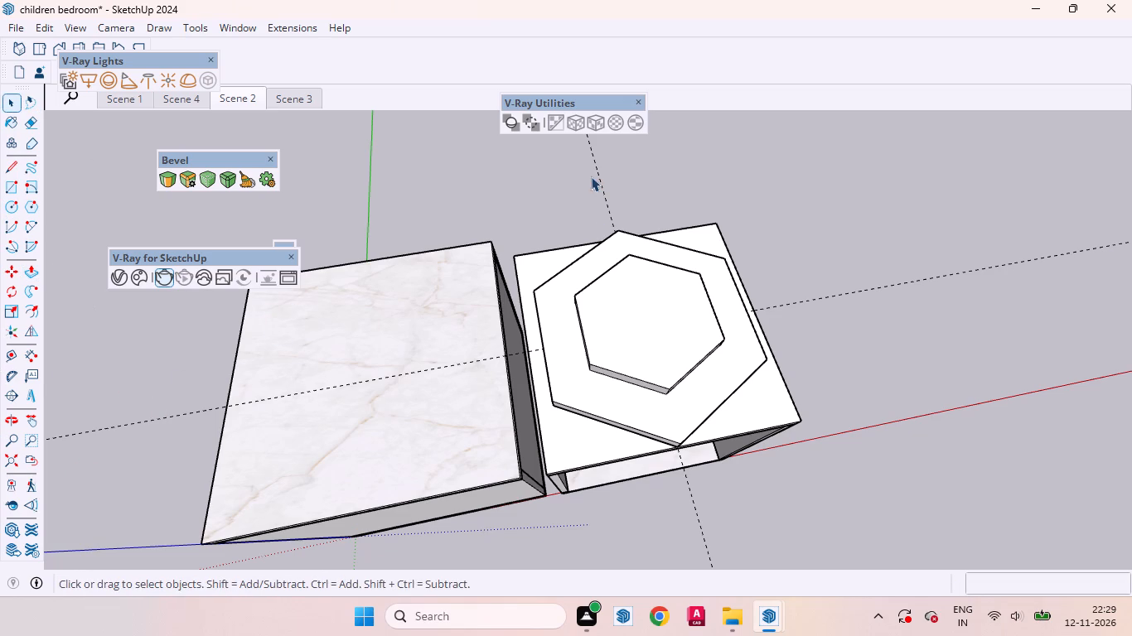
Examine the stepped hexagonal roof from above and the open room with its study unit from the front.
{"action": "scroll", "coordinate": [655, 409], "scroll_direction": "up", "scroll_amount": 8}
{"action": "scroll", "coordinate": [651, 449], "scroll_direction": "down", "scroll_amount": 3}
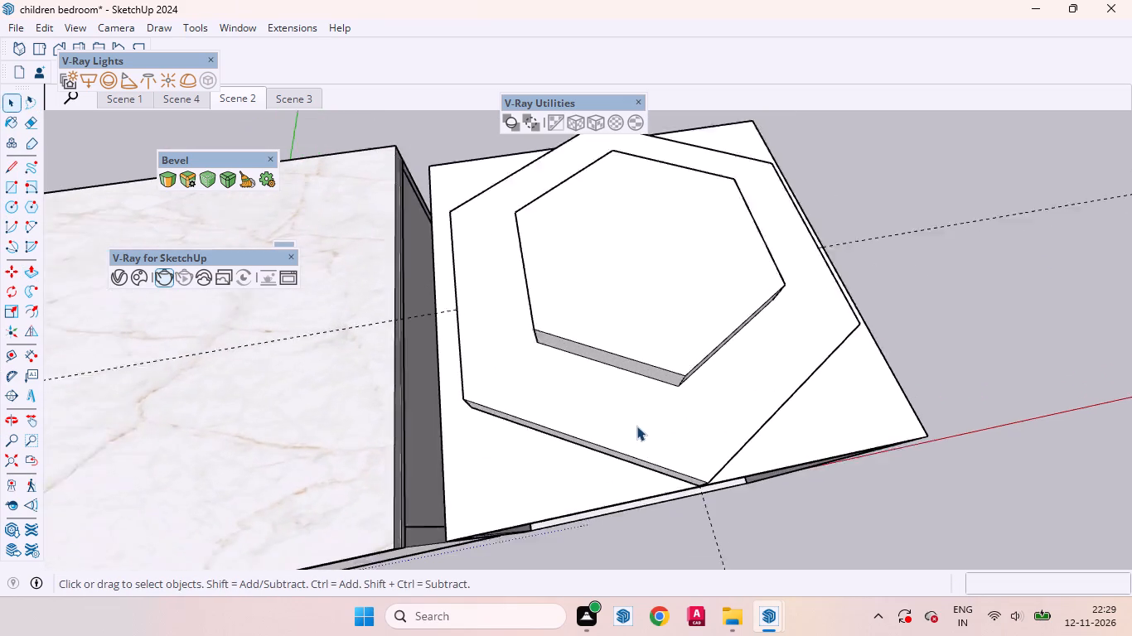
{"action": "scroll", "coordinate": [636, 426], "scroll_direction": "down", "scroll_amount": 2}
{"action": "middle_click_drag", "start_coordinate": [667, 500], "coordinate": [590, 152]}
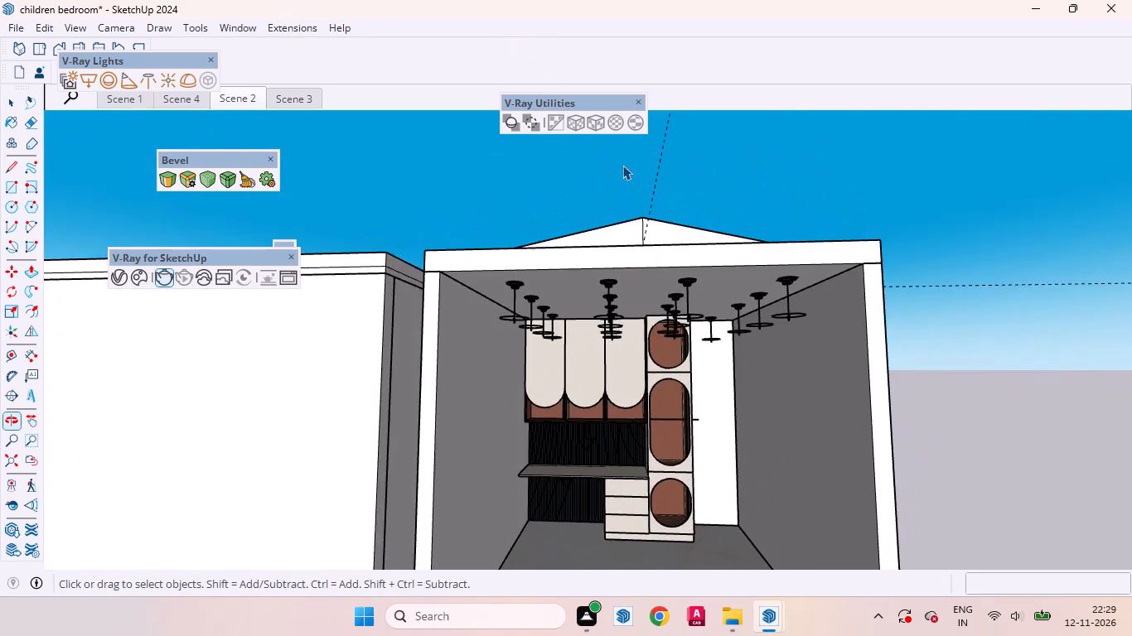
{"action": "scroll", "coordinate": [628, 183], "scroll_direction": "down", "scroll_amount": 1}
{"action": "scroll", "coordinate": [676, 336], "scroll_direction": "down", "scroll_amount": 2}
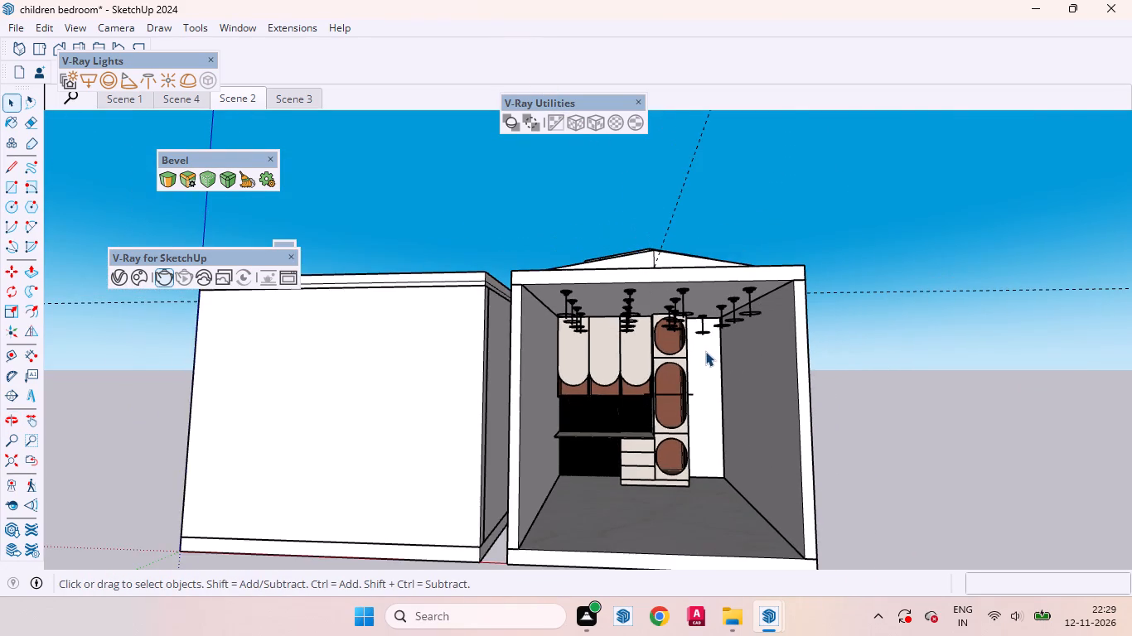
{"action": "scroll", "coordinate": [705, 351], "scroll_direction": "up", "scroll_amount": 1}
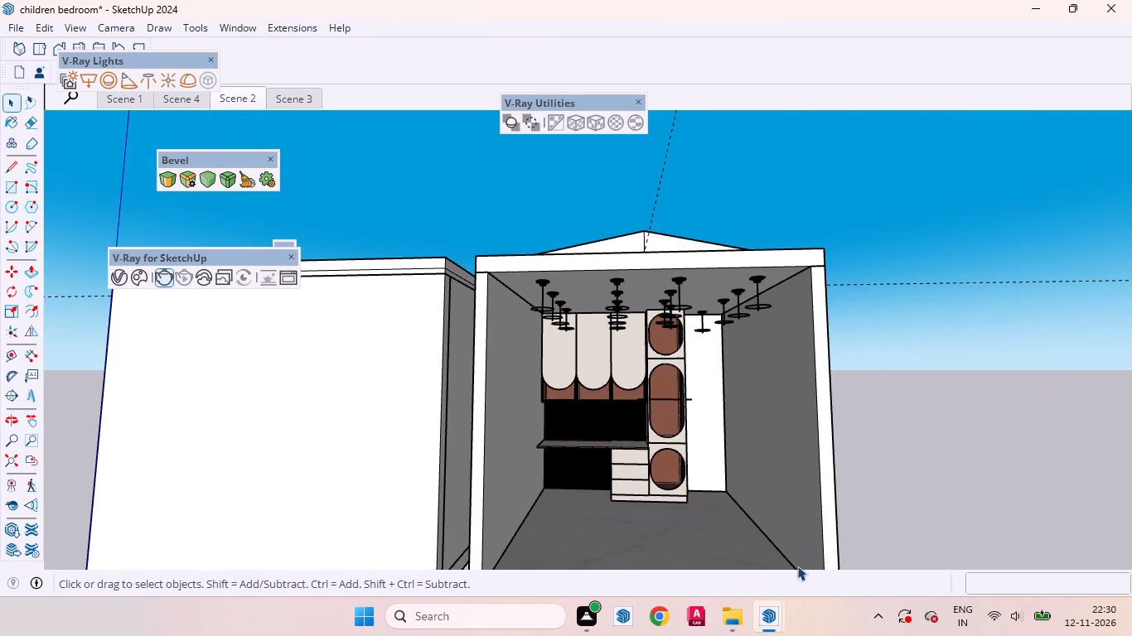
Switch to the V-Ray Frame Buffer and examine the study unit's fluted back panels, desktop, drawers and overhead cabinets.
{"action": "left_click", "coordinate": [776, 619]}
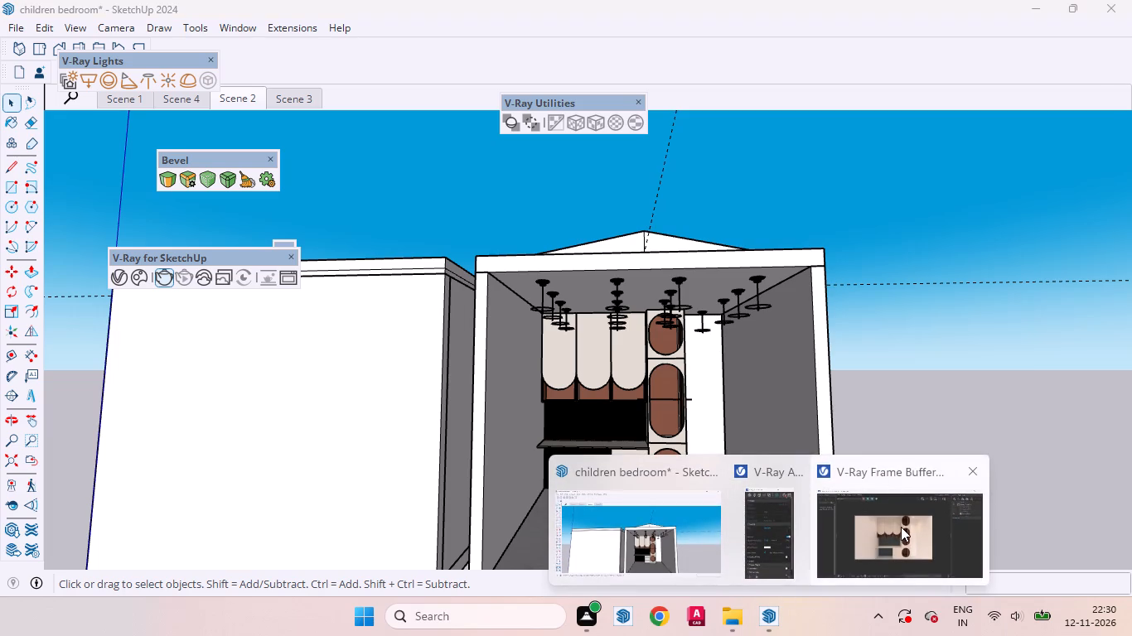
{"action": "left_click", "coordinate": [901, 527]}
{"action": "scroll", "coordinate": [520, 344], "scroll_direction": "up", "scroll_amount": 1}
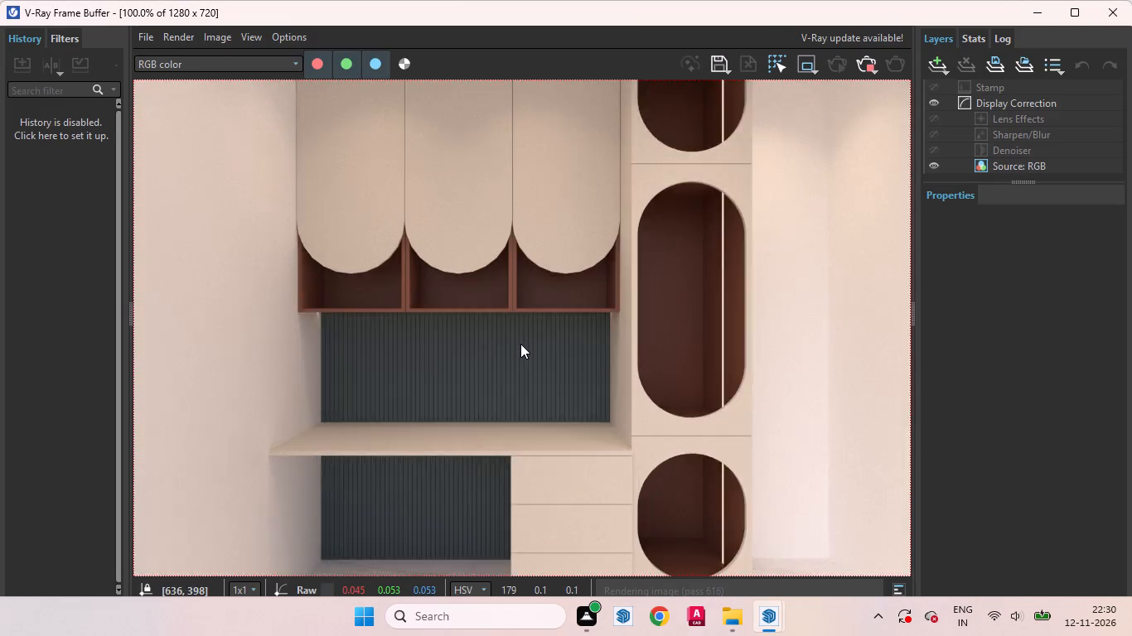
{"action": "scroll", "coordinate": [520, 344], "scroll_direction": "up", "scroll_amount": 1}
{"action": "scroll", "coordinate": [564, 352], "scroll_direction": "down", "scroll_amount": 1}
{"action": "scroll", "coordinate": [525, 375], "scroll_direction": "up", "scroll_amount": 1}
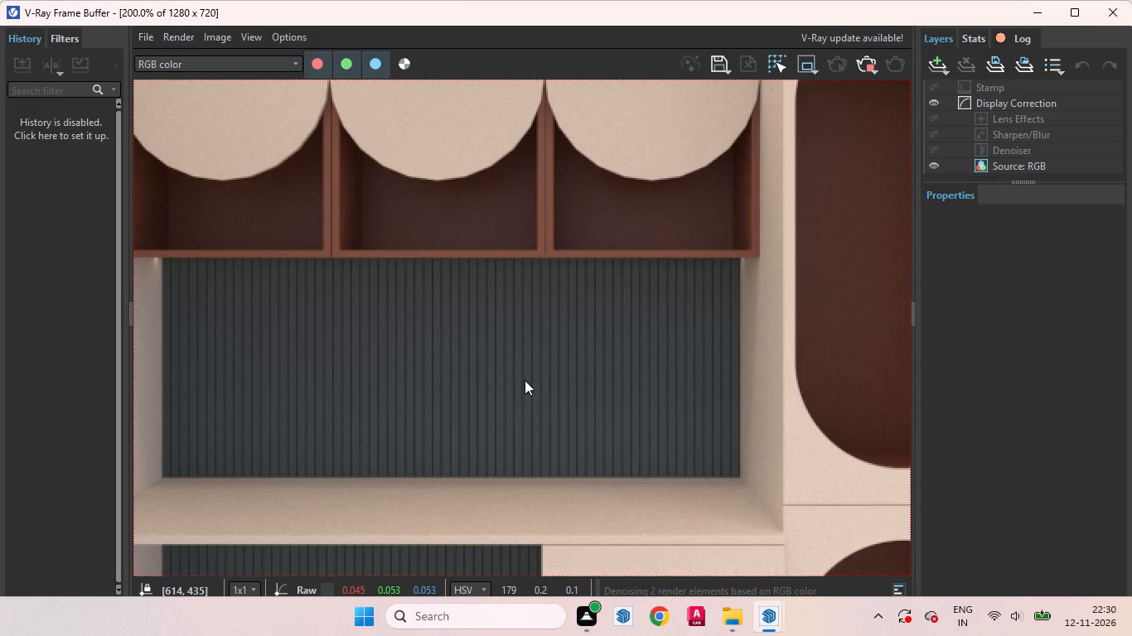
{"action": "middle_click_drag", "start_coordinate": [525, 378], "coordinate": [590, 149]}
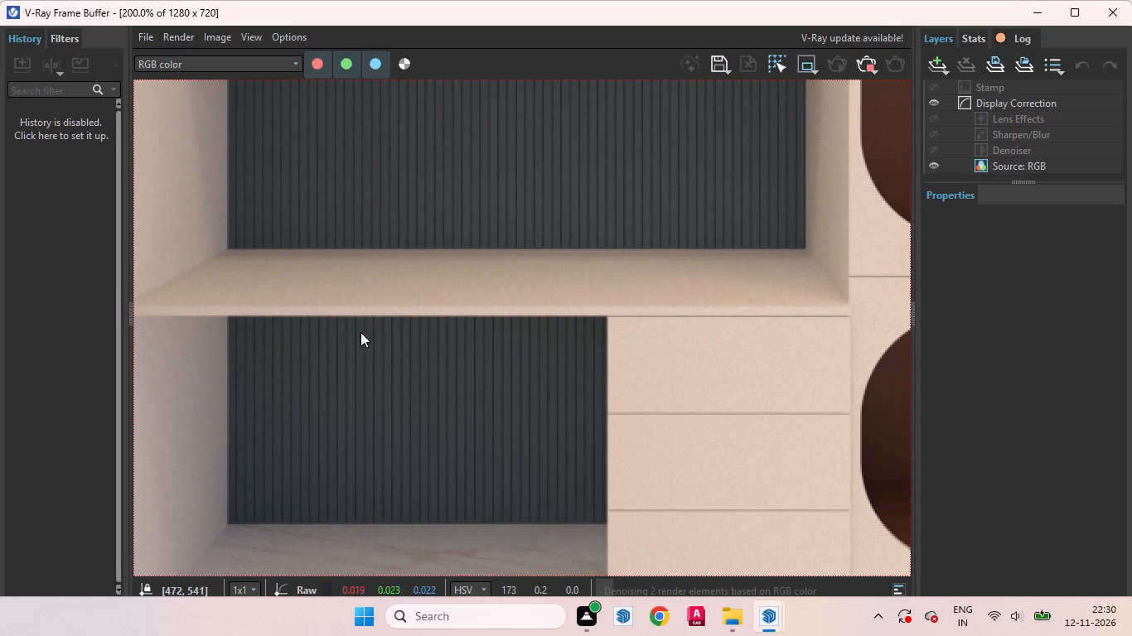
{"action": "scroll", "coordinate": [370, 333], "scroll_direction": "up", "scroll_amount": 1}
{"action": "scroll", "coordinate": [388, 339], "scroll_direction": "down", "scroll_amount": 1}
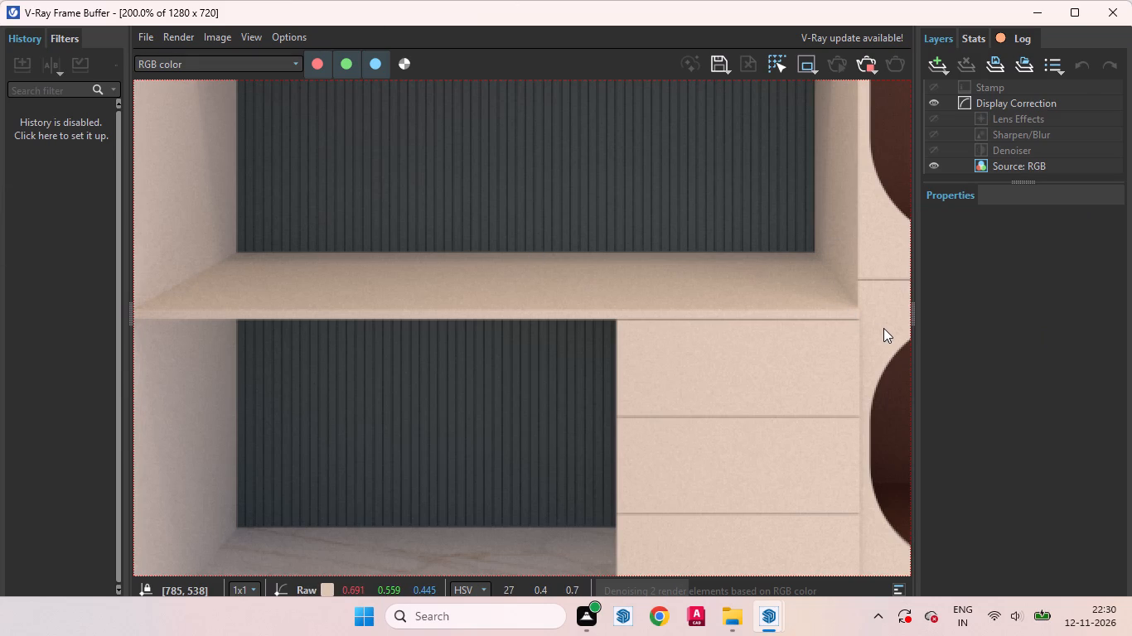
{"action": "scroll", "coordinate": [892, 329], "scroll_direction": "down", "scroll_amount": 1}
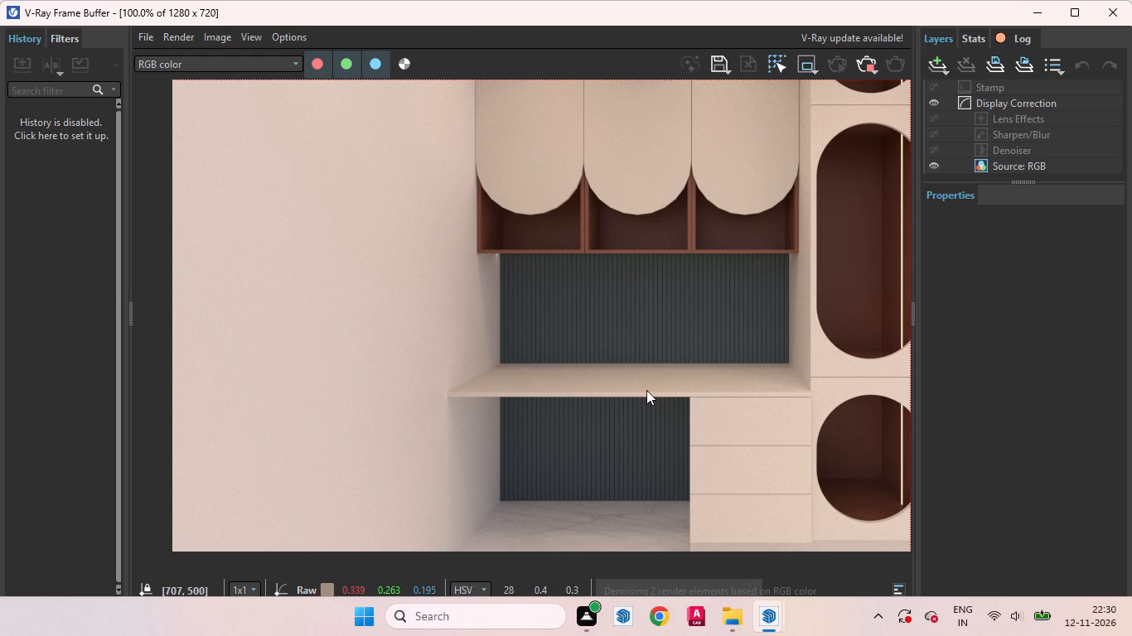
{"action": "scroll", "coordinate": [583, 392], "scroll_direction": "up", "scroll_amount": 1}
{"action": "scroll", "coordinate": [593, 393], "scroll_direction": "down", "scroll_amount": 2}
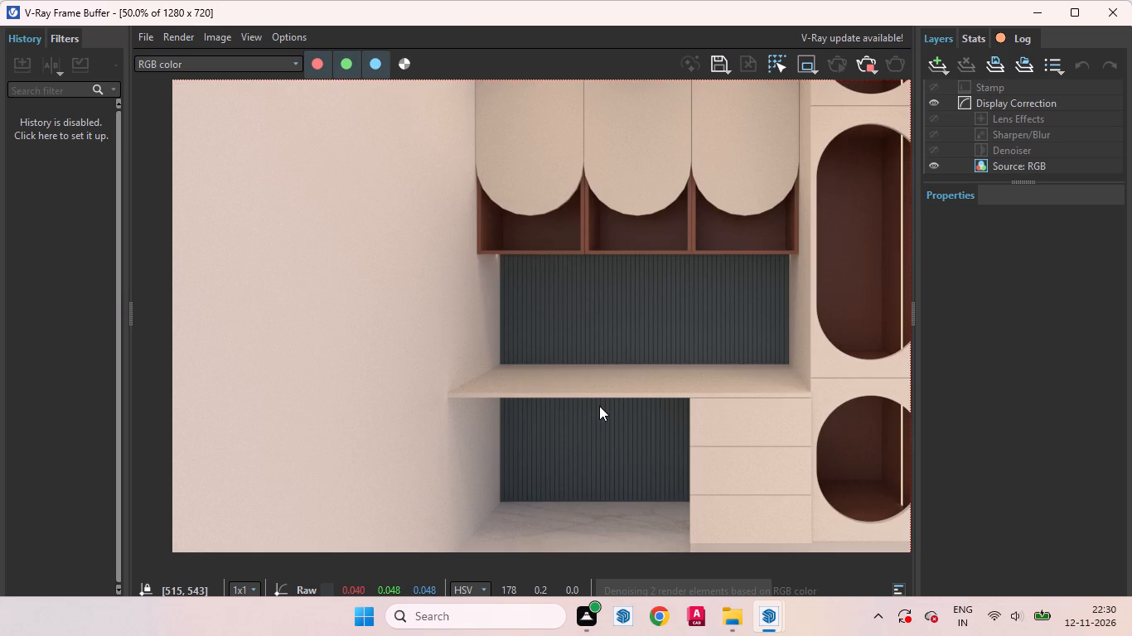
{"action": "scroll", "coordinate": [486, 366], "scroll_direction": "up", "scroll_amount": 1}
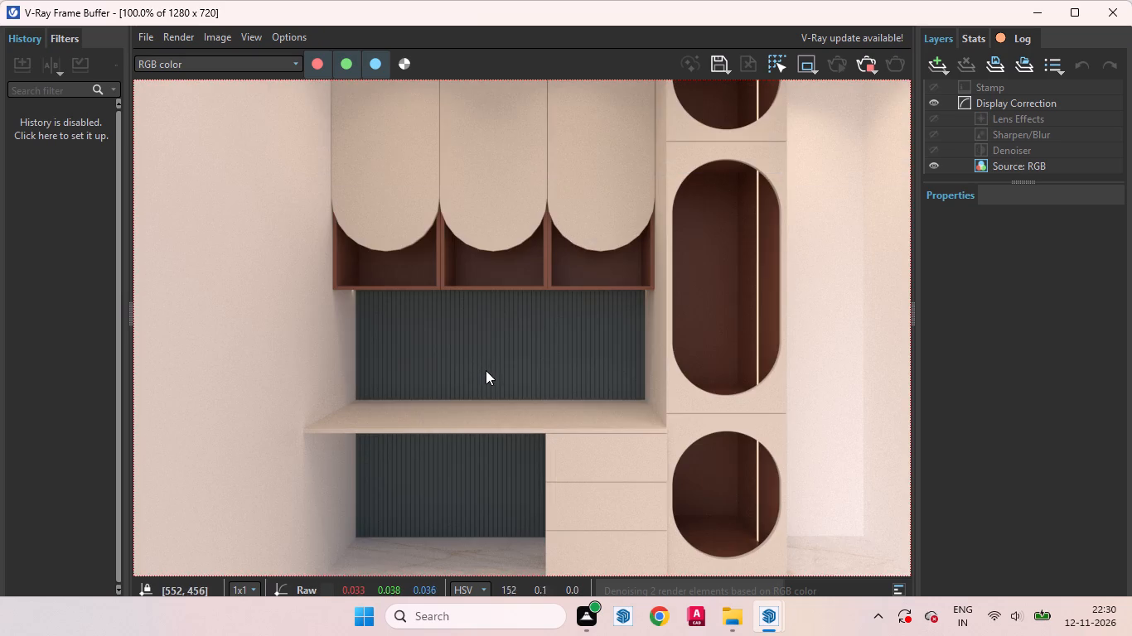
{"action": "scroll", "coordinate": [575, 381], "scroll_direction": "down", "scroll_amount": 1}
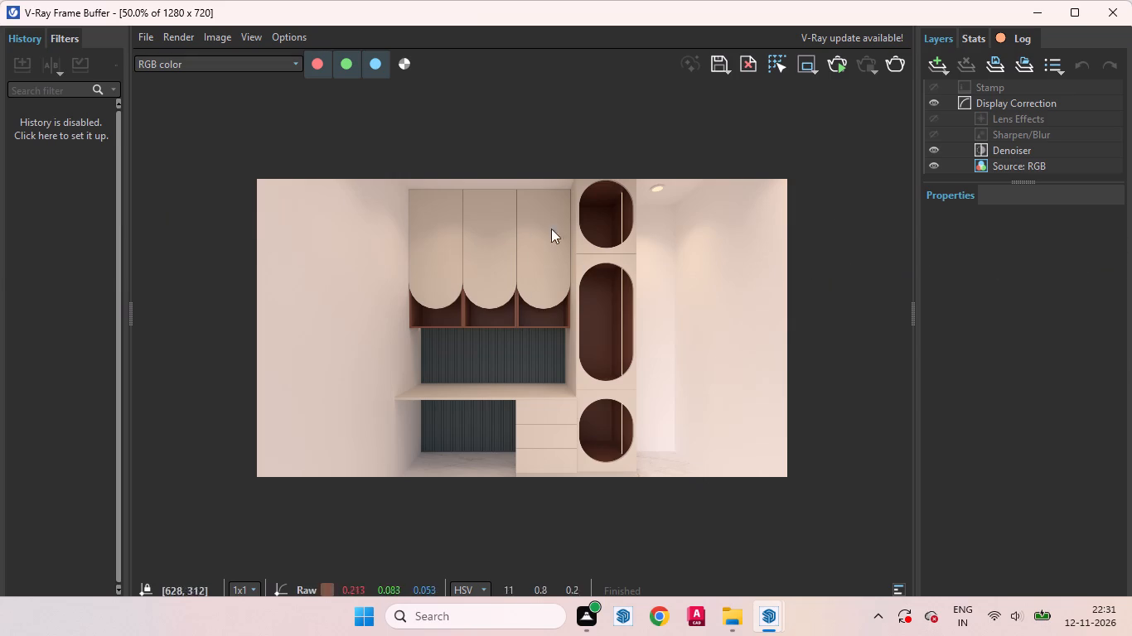
Save the finished study unit render as a PNG image named "study unin" in the Documents folder.
{"action": "left_click", "coordinate": [723, 66]}
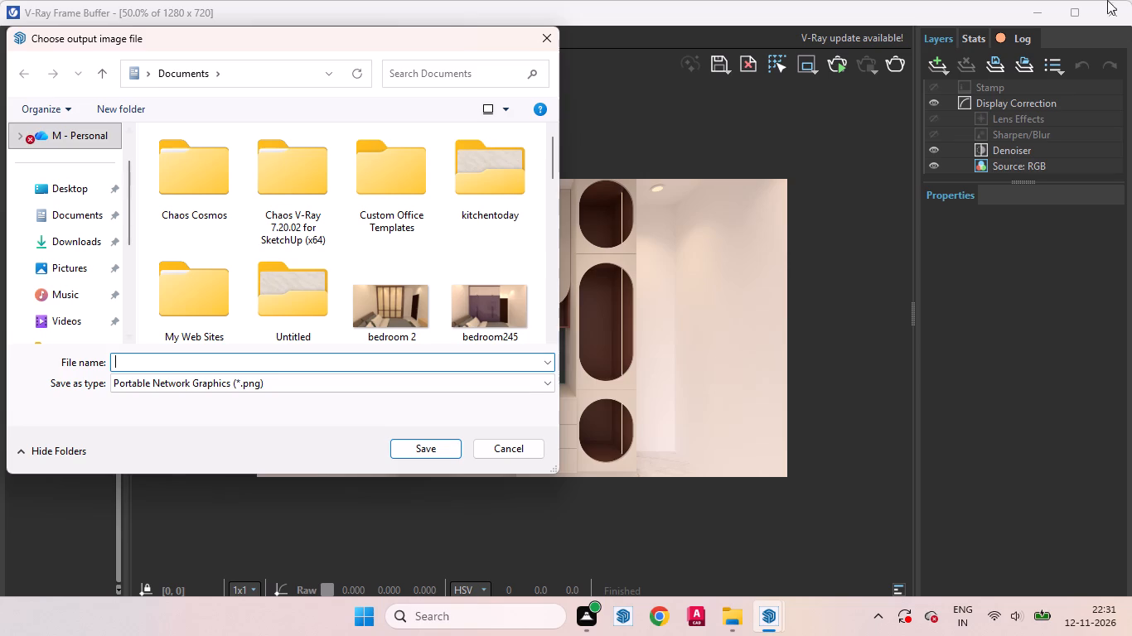
{"action": "left_click", "coordinate": [169, 359]}
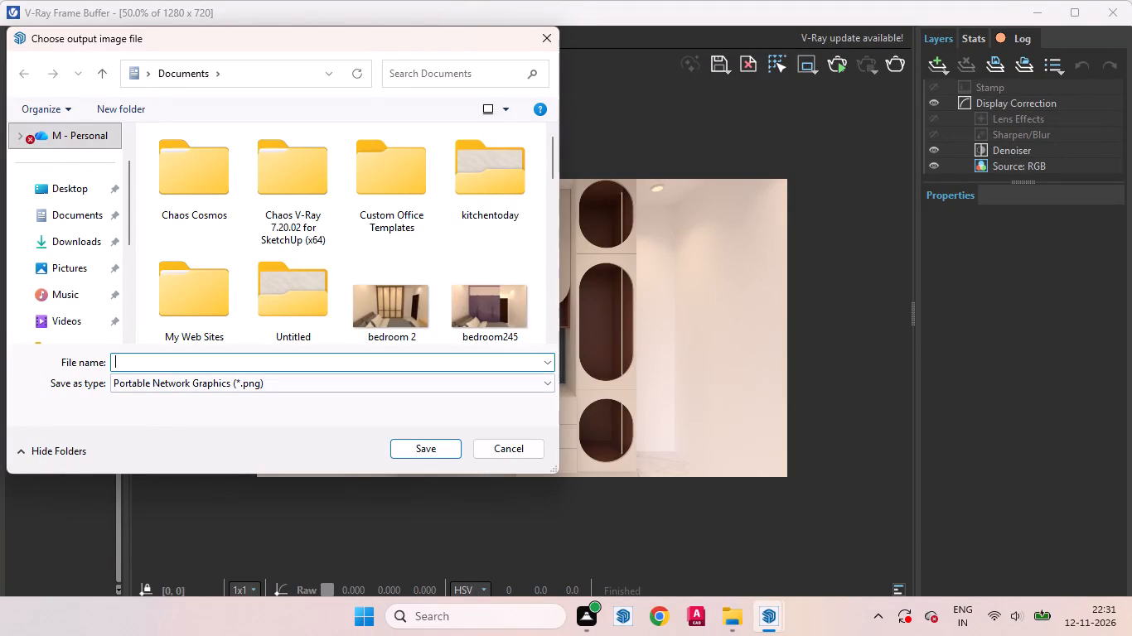
{"action": "type", "text": "study"}
{"action": "key", "text": "space"}
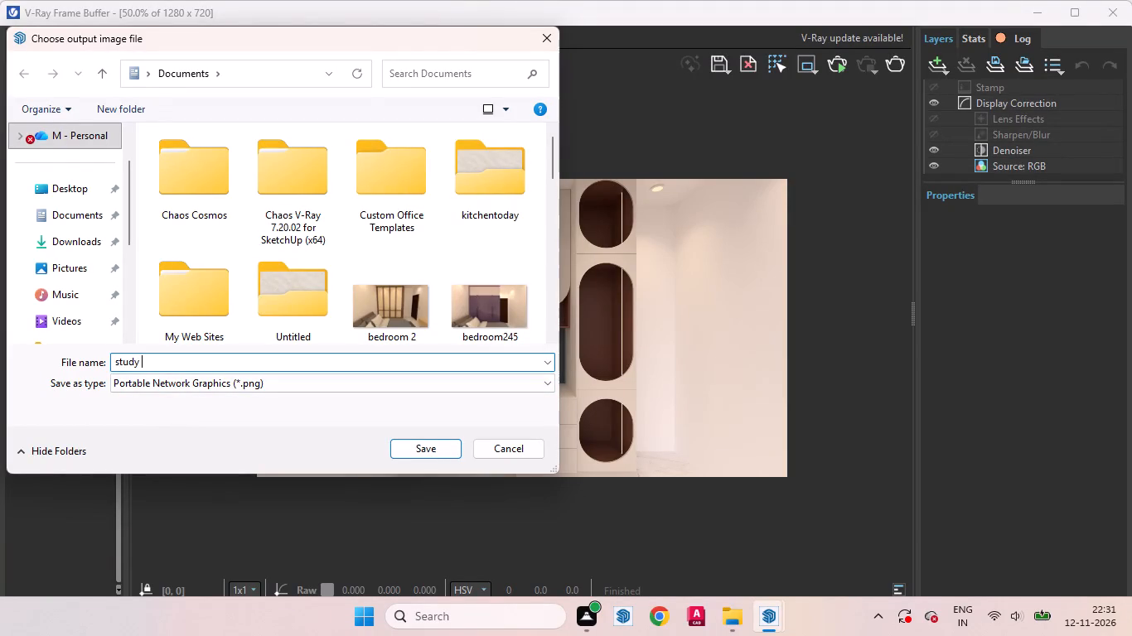
{"action": "type", "text": "un"}
{"action": "key", "text": "i"}
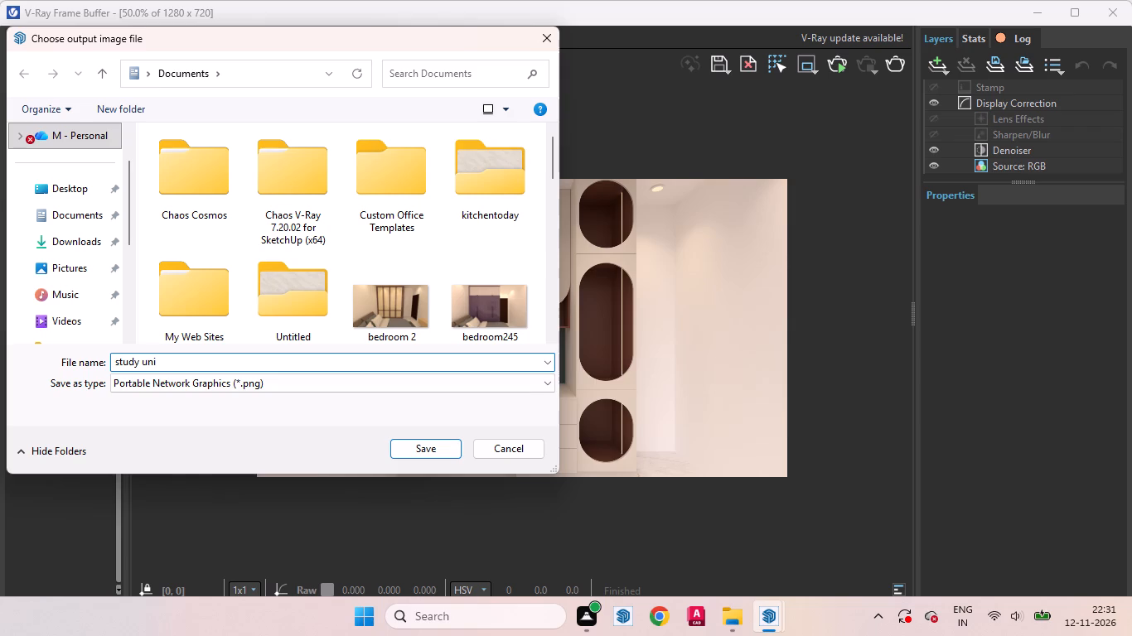
{"action": "key", "text": "n"}
{"action": "left_click", "coordinate": [68, 211]}
{"action": "left_click", "coordinate": [414, 441]}
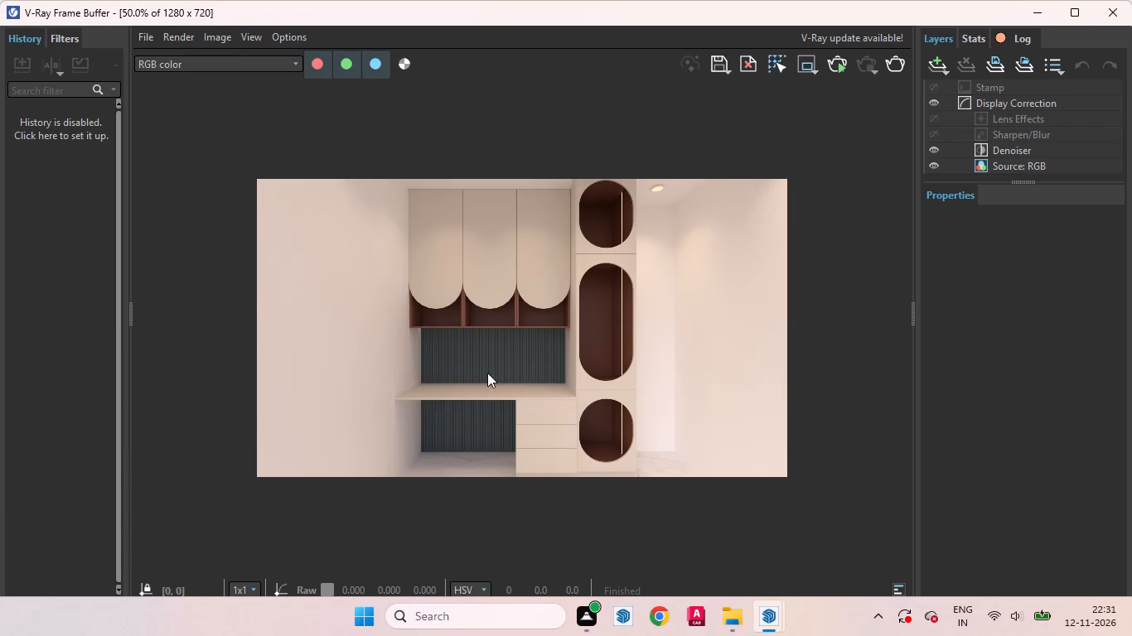
Minimise the V-Ray Frame Buffer to return to the SketchUp model and switch to the Scene 1 wardrobe view.
{"action": "left_click", "coordinate": [1035, 15]}
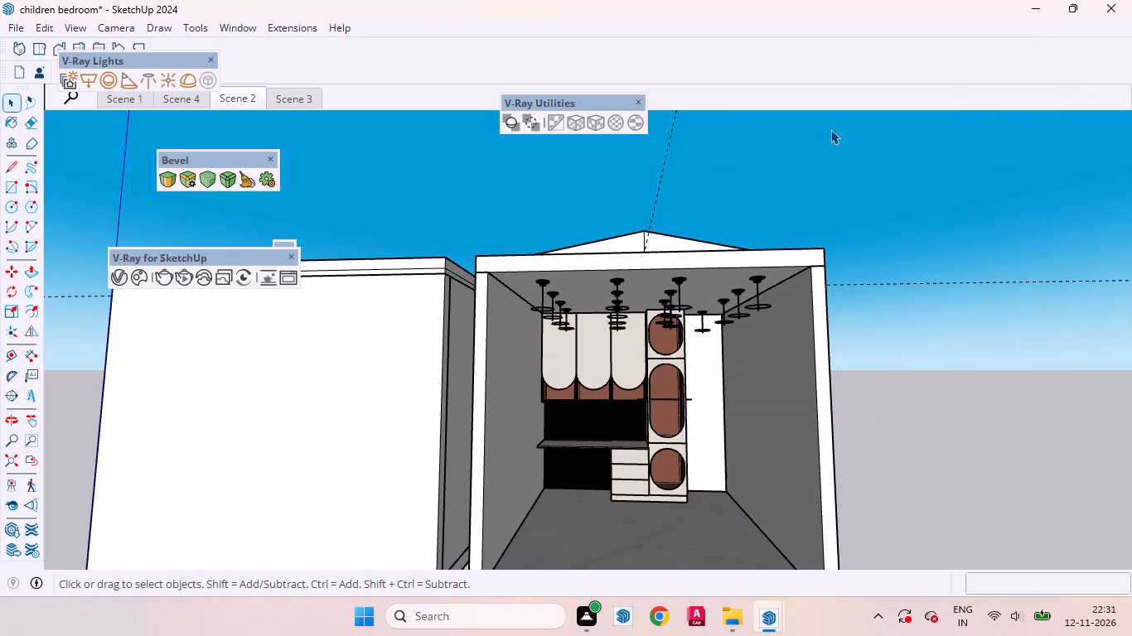
{"action": "left_click", "coordinate": [117, 106]}
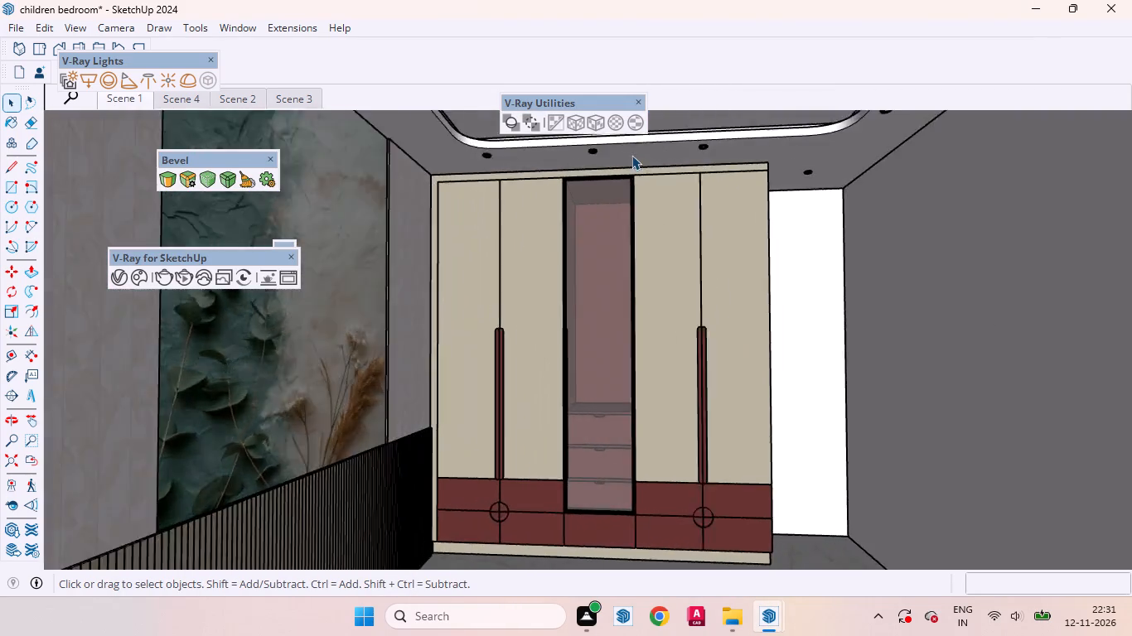